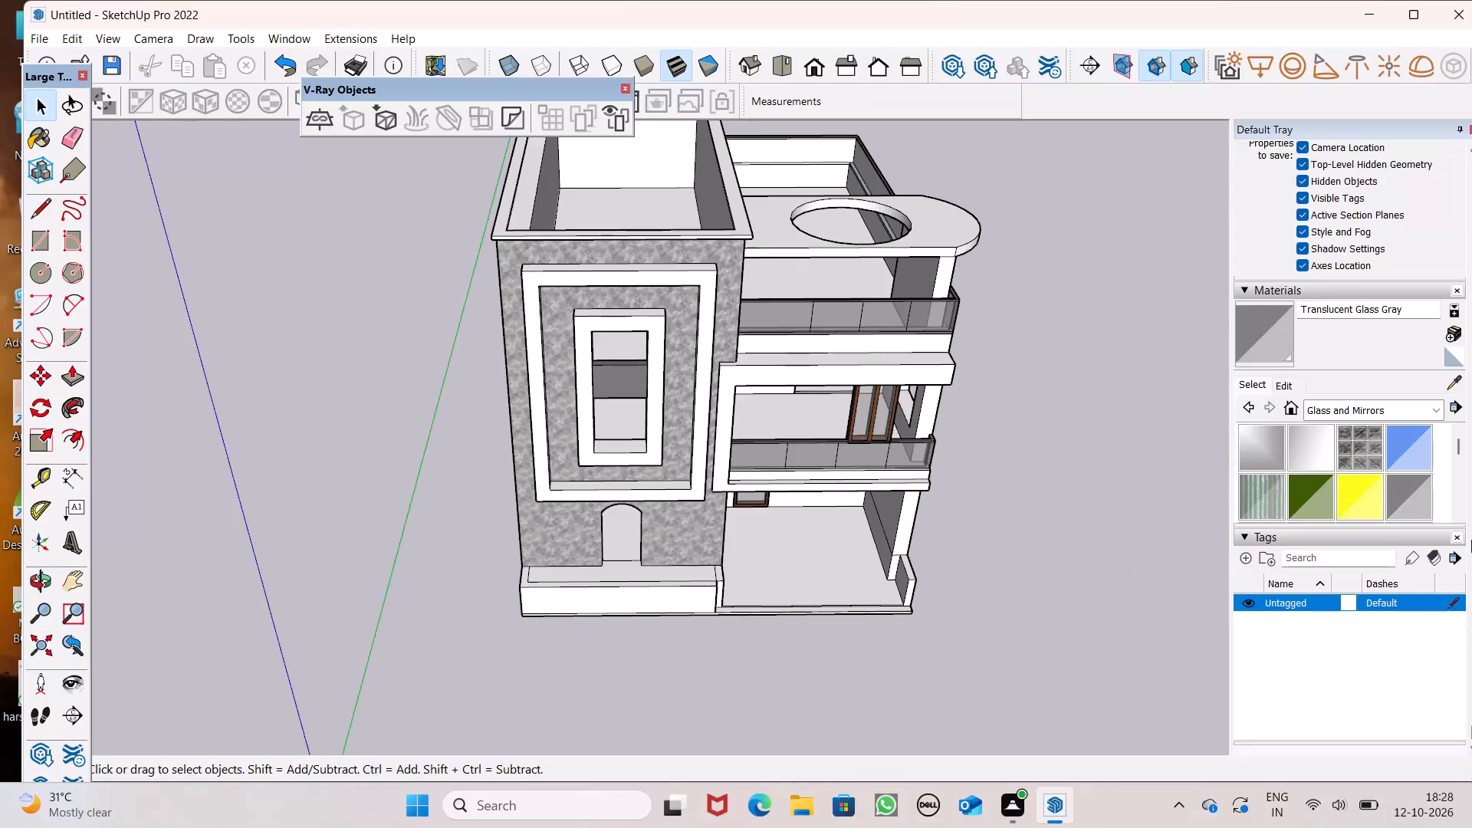
Move the grouped framed glass panel back toward the door opening at the rear of the middle-floor balcony.
middle_drag(1226, 583, 1085, 462)
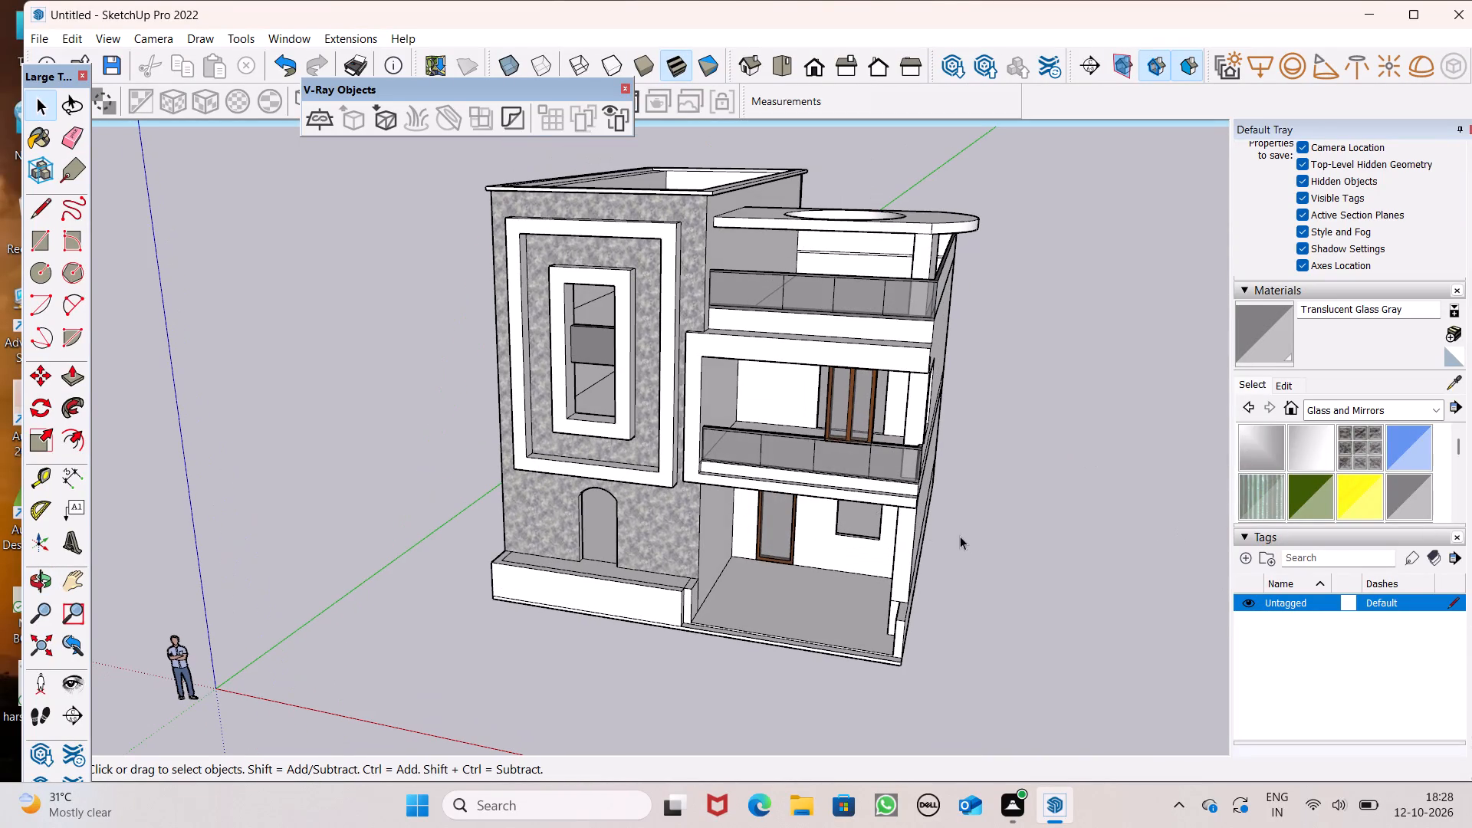
scroll(842, 413, up, 3)
click(842, 410)
scroll(839, 367, up, 9)
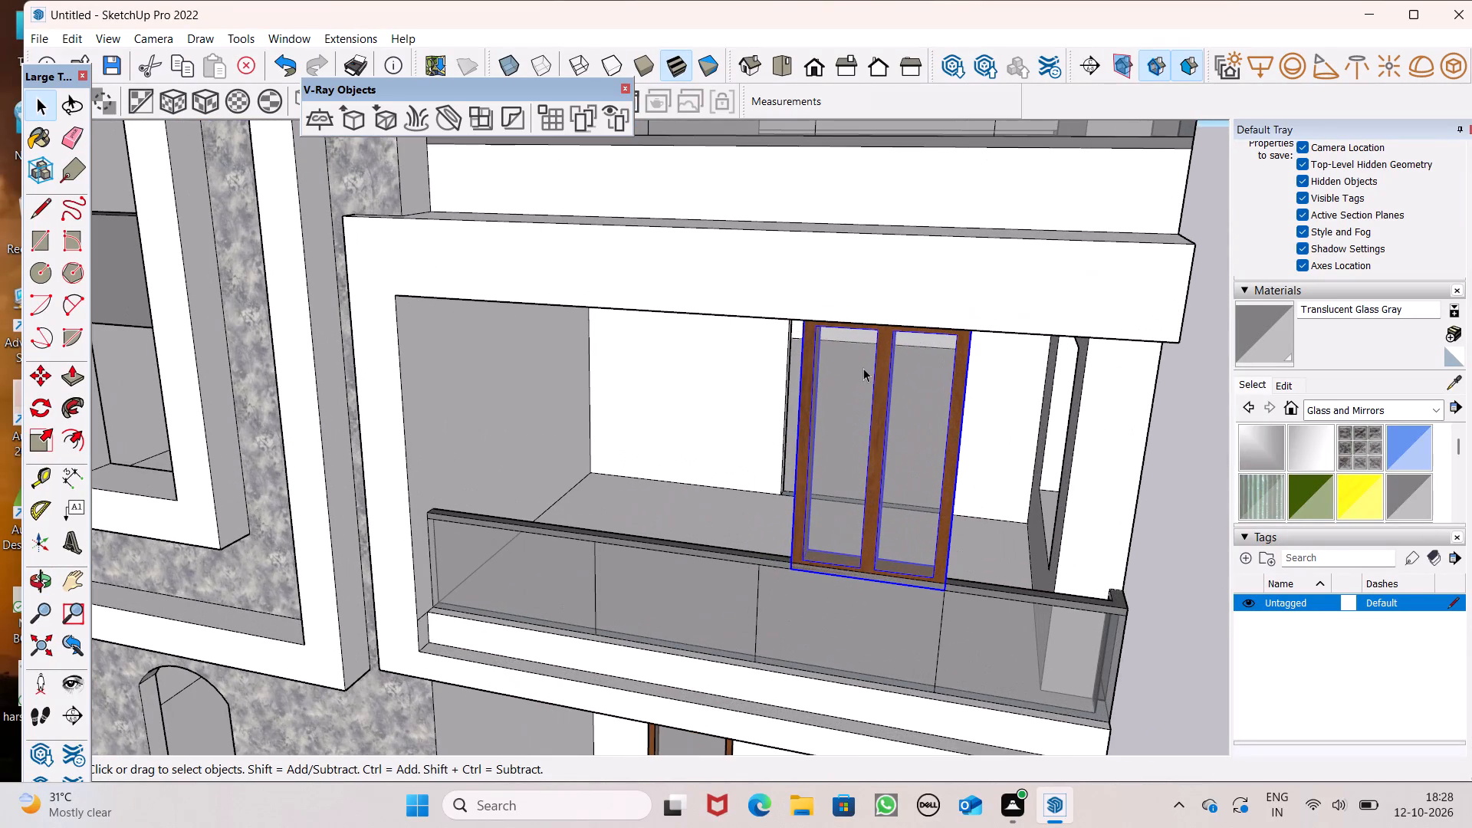
key(m)
key(Return)
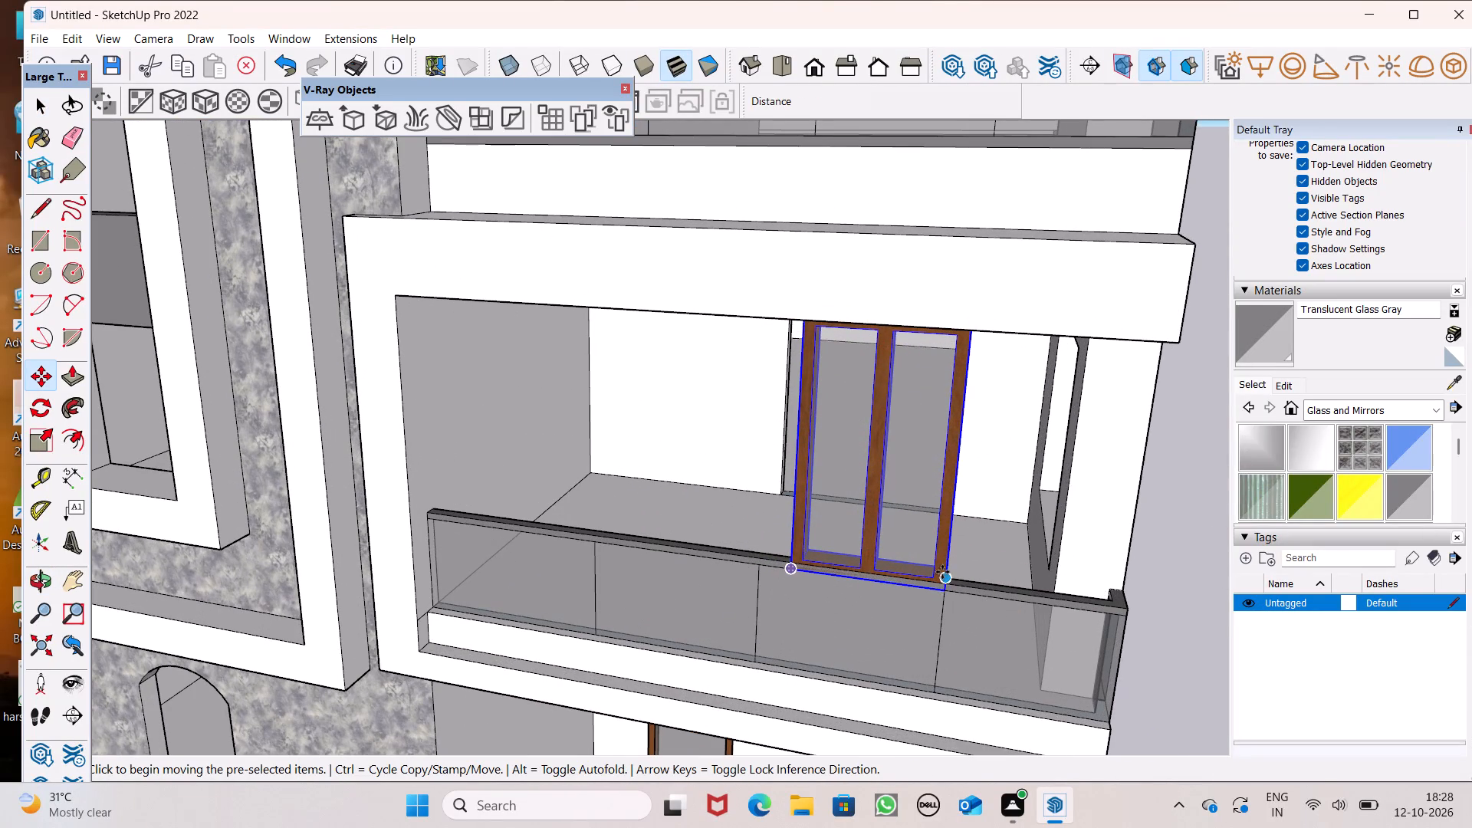
drag(947, 586, 956, 499)
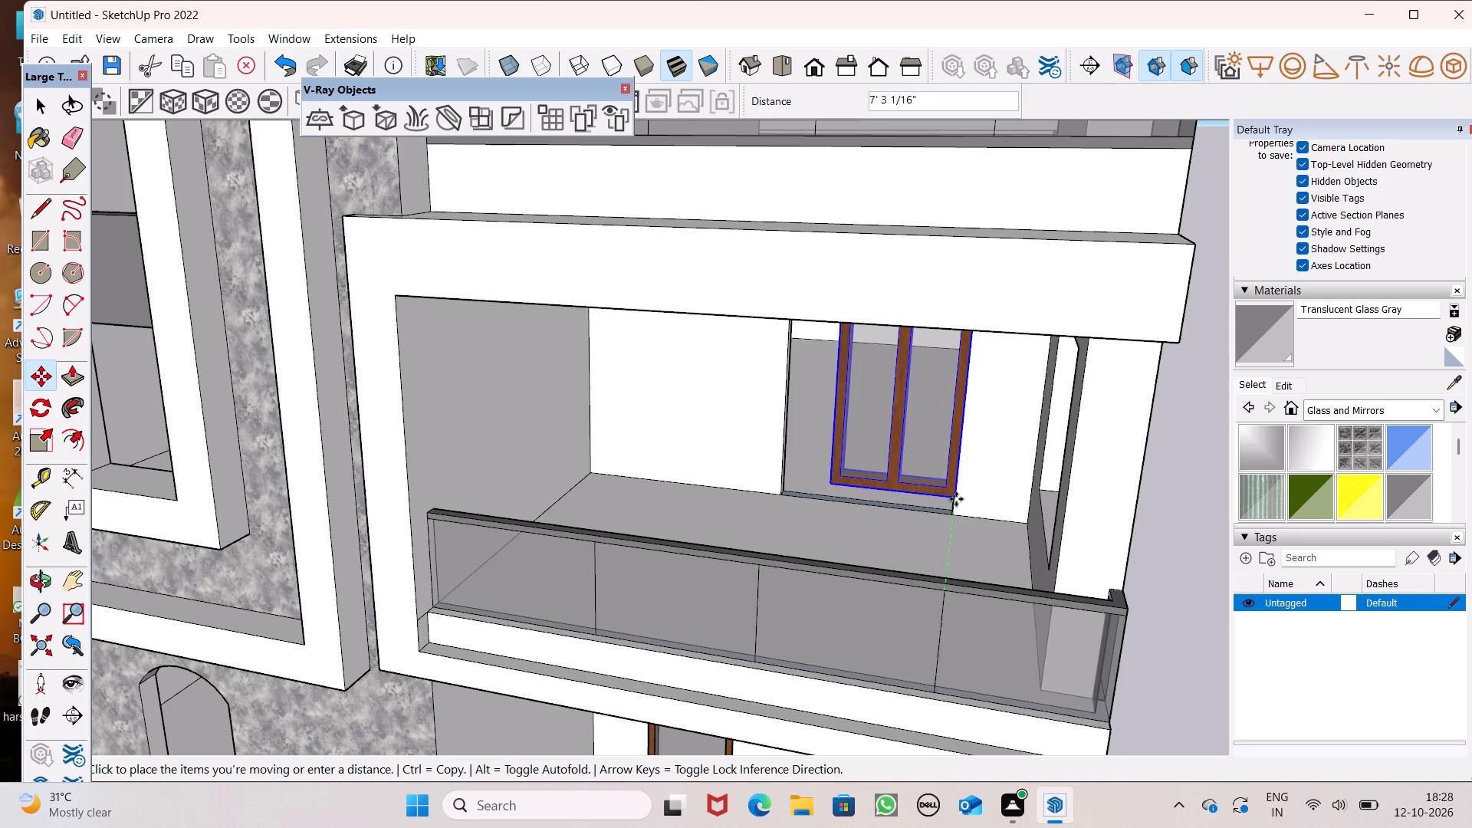
drag(956, 499, 951, 517)
Reposition the panel in the balcony door opening so its lower outer corner meets the opening's bottom corner nearest the side wall.
middle_drag(919, 535, 1127, 517)
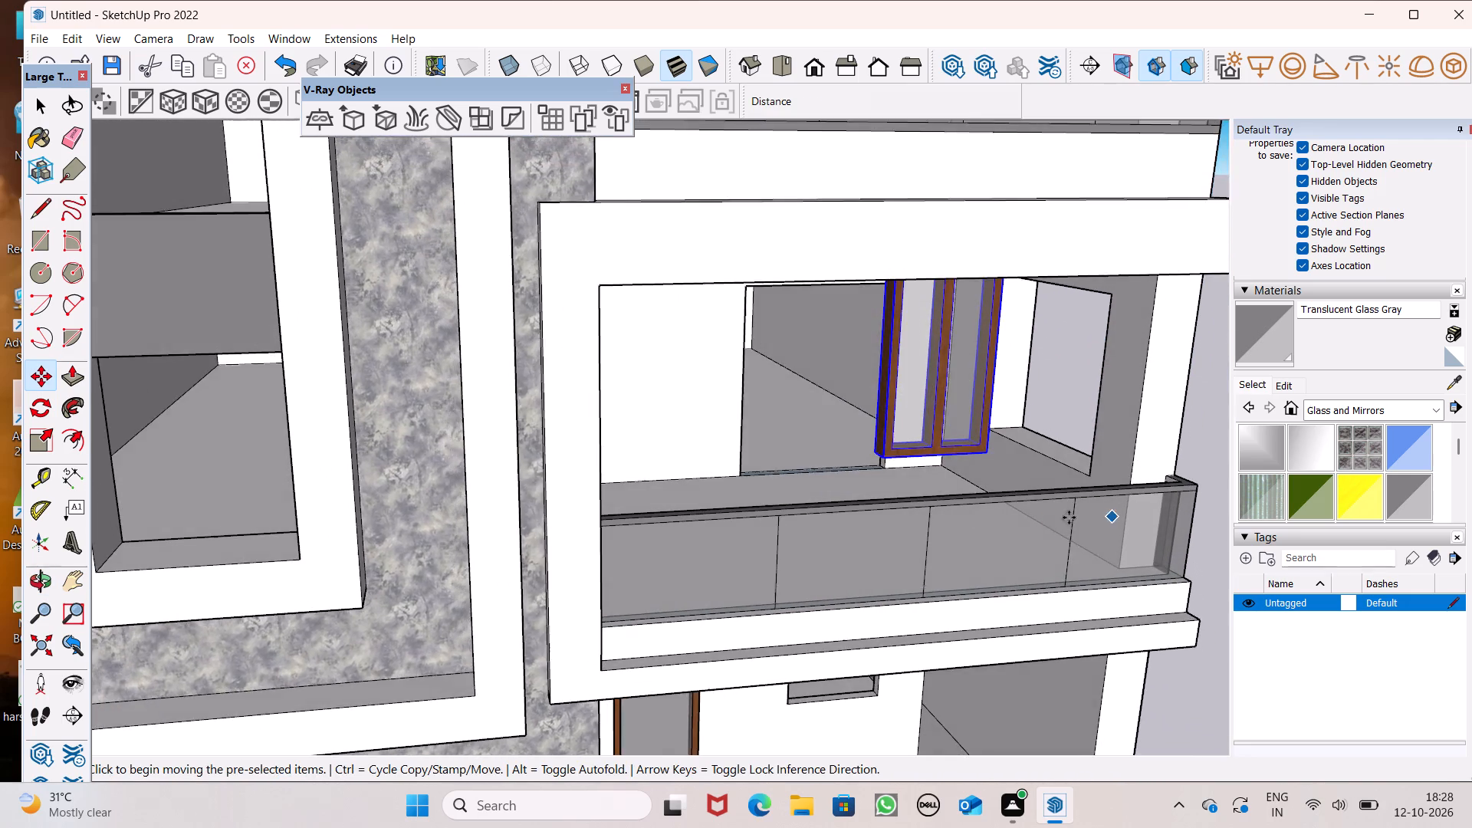
scroll(968, 512, up, 1)
scroll(743, 483, up, 6)
middle_drag(819, 557, 860, 573)
scroll(861, 583, up, 1)
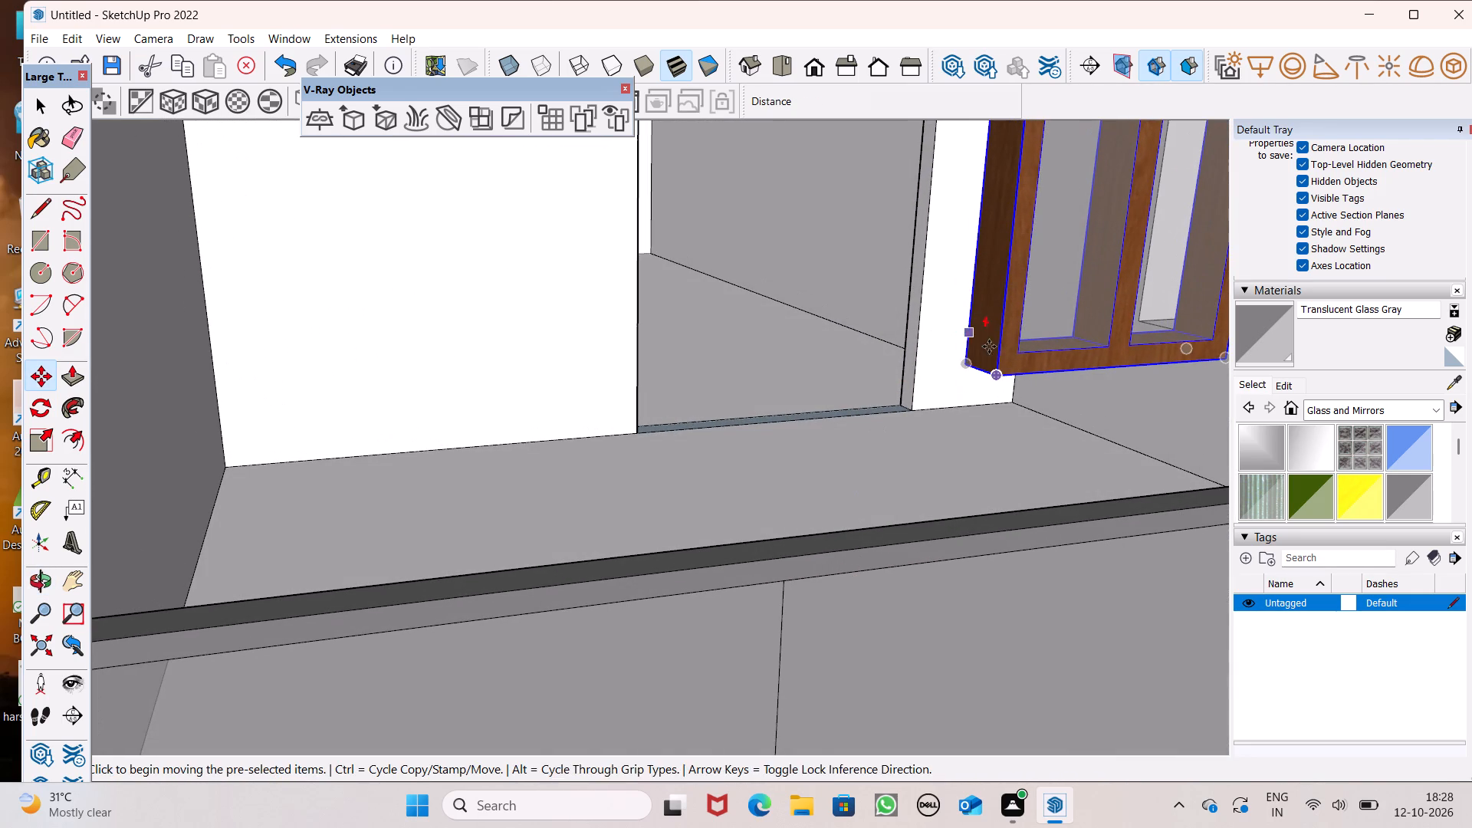
drag(998, 376, 782, 427)
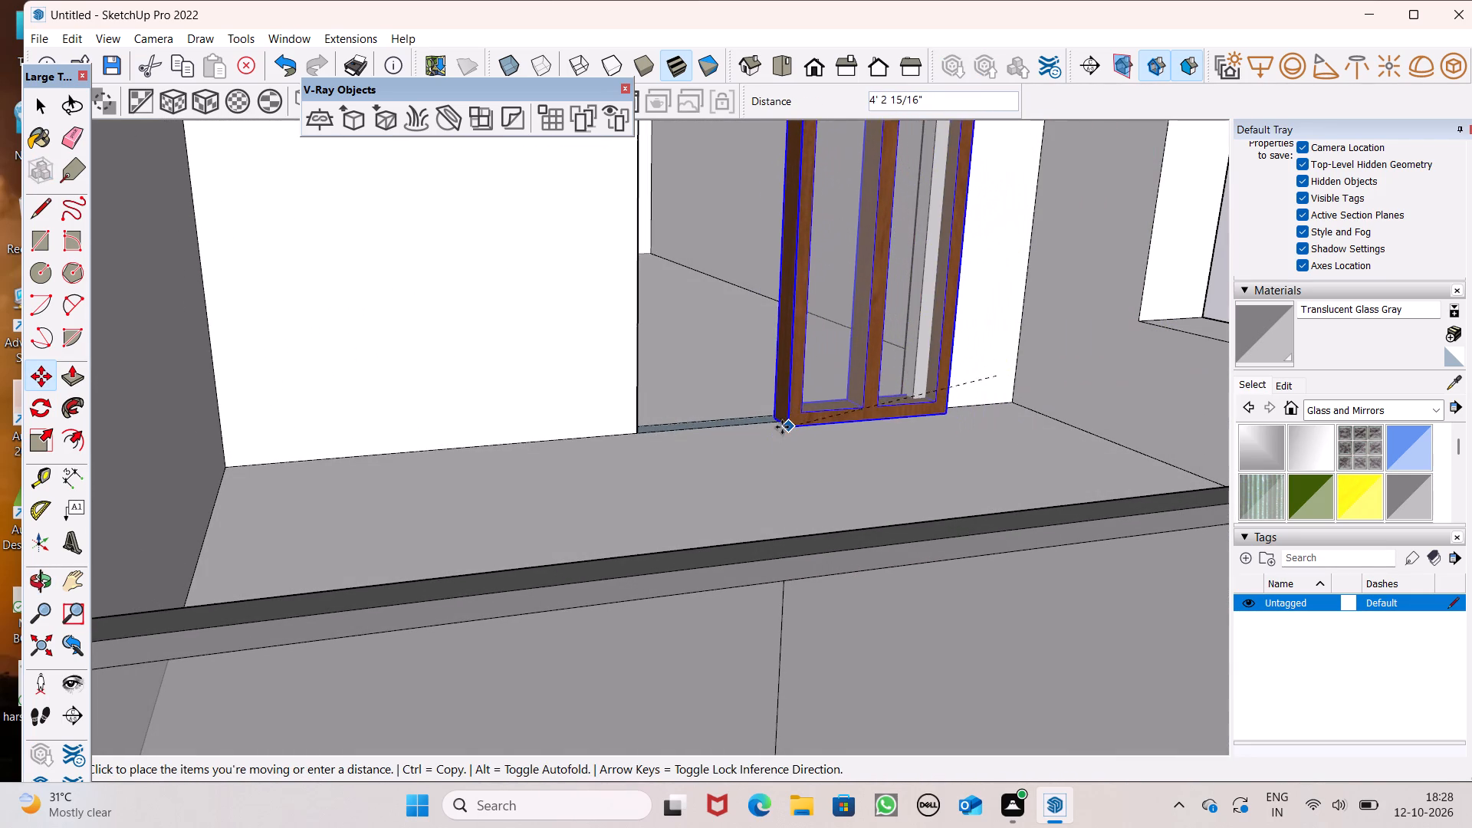
drag(782, 427, 765, 429)
scroll(1053, 418, up, 4)
middle_drag(1063, 412, 968, 448)
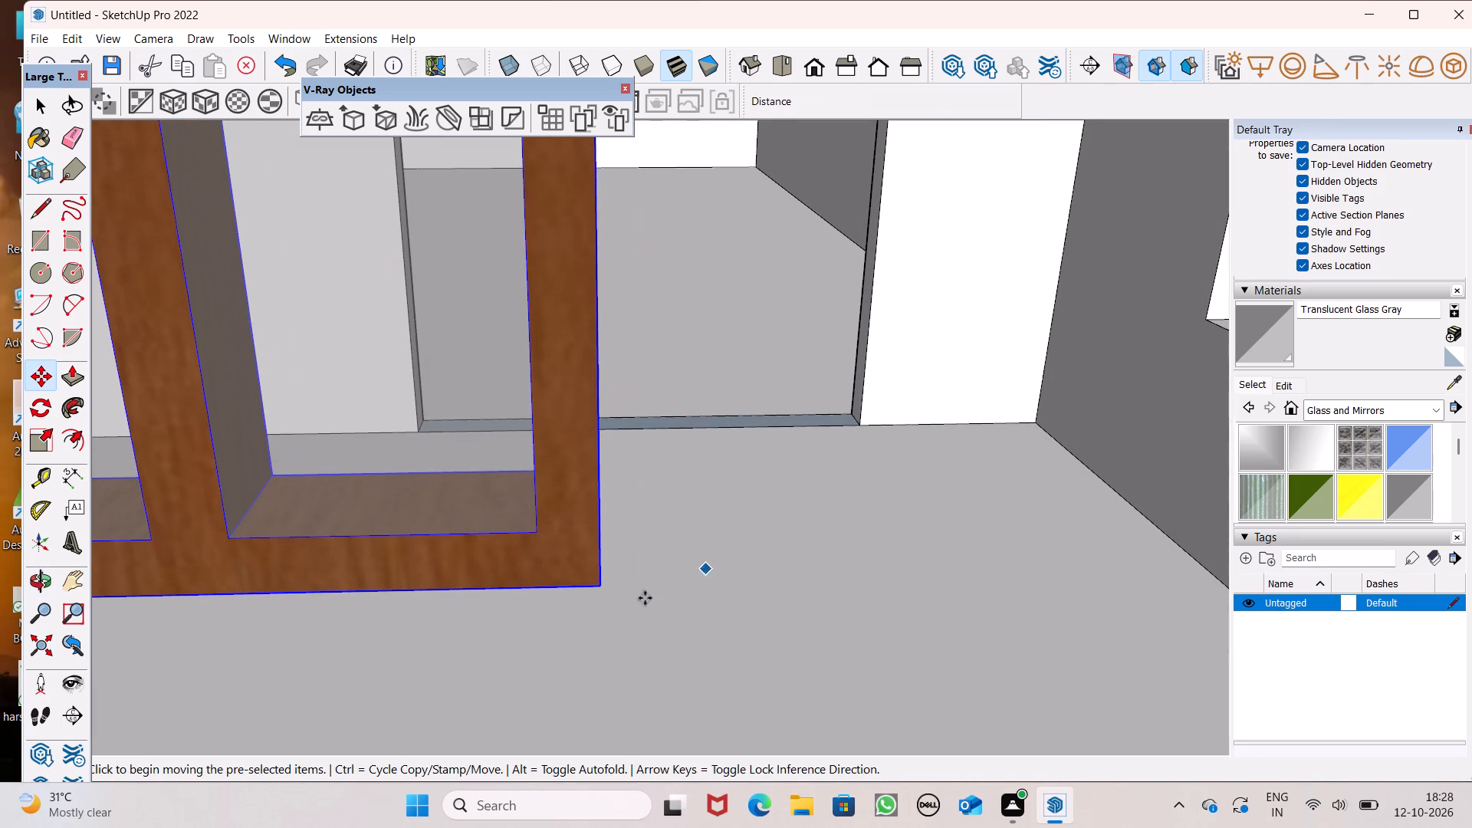
drag(600, 585, 847, 434)
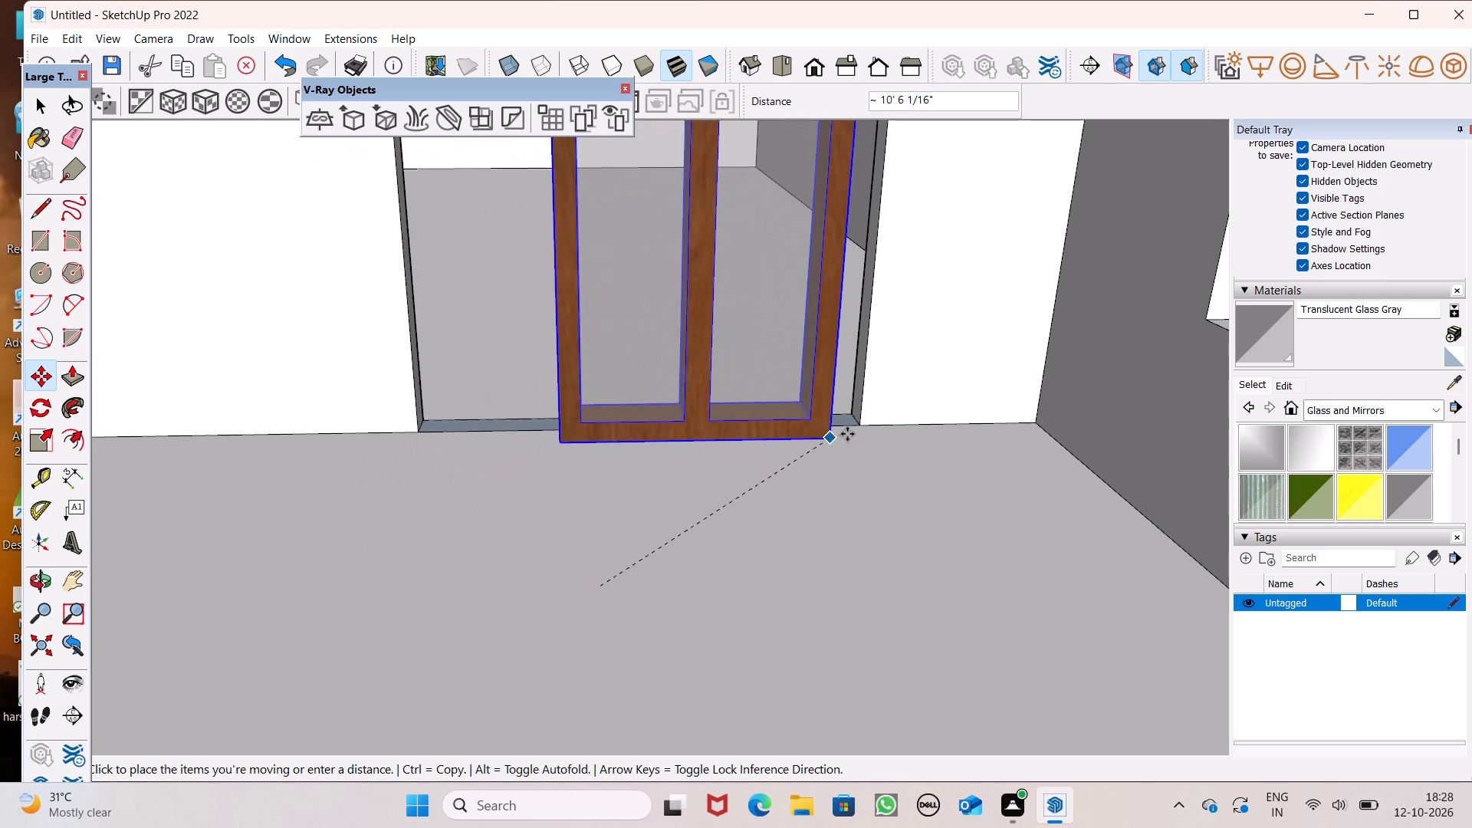
drag(847, 434, 856, 429)
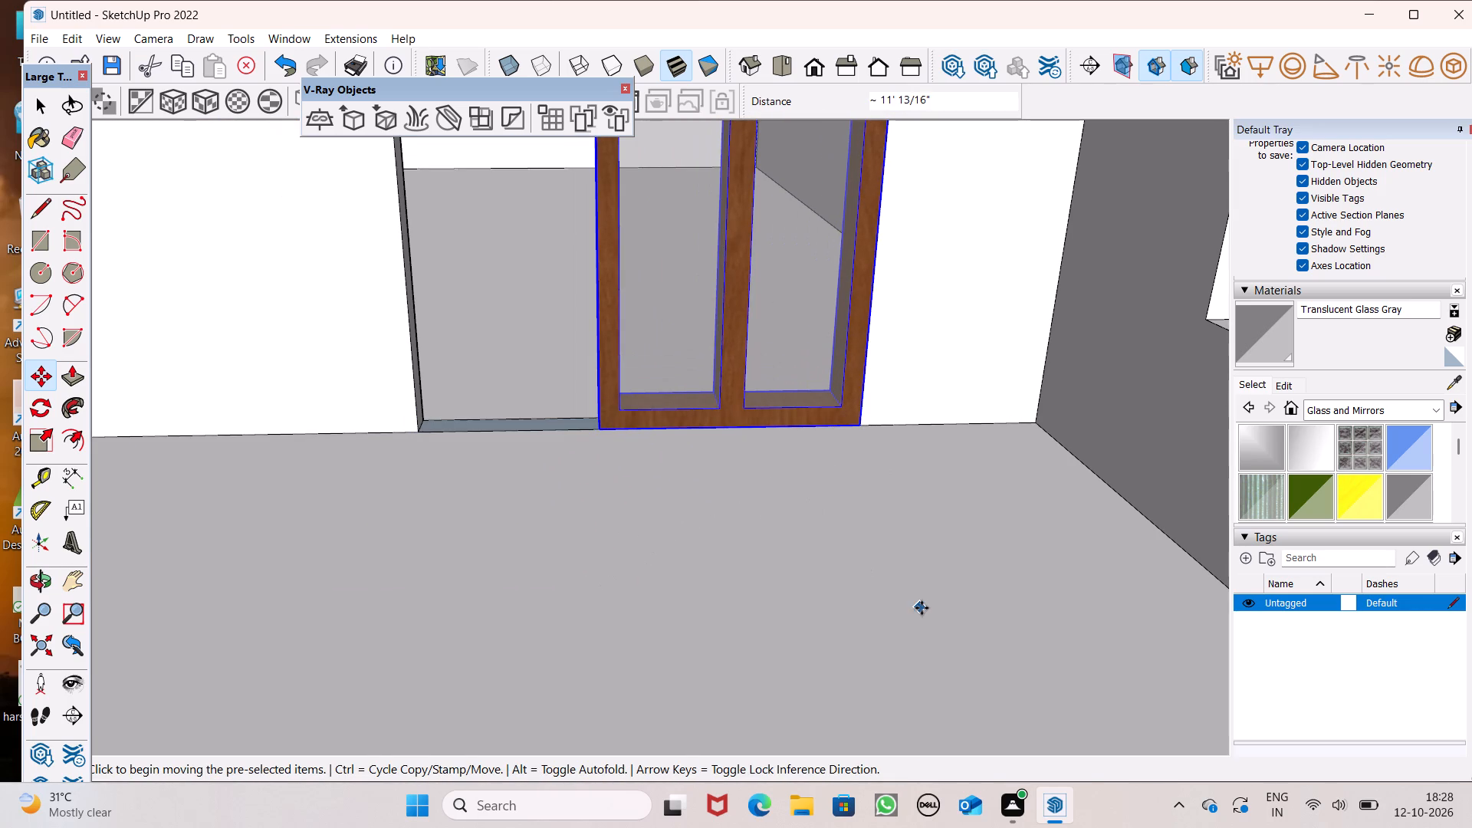
Scale the panel along the red axis by about 1.65 so its width spans the balcony door opening.
scroll(925, 601, down, 1)
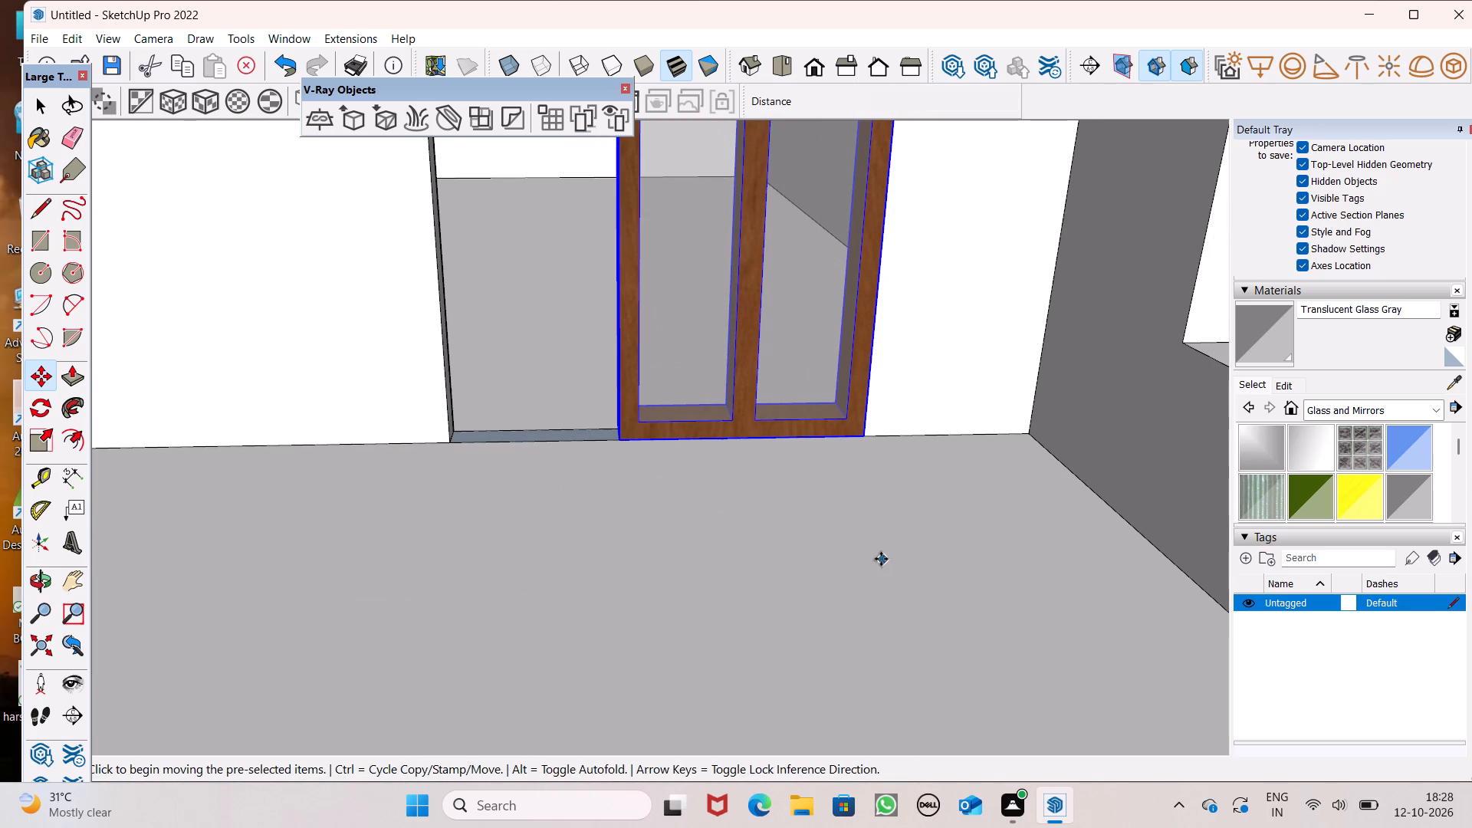
scroll(841, 545, down, 2)
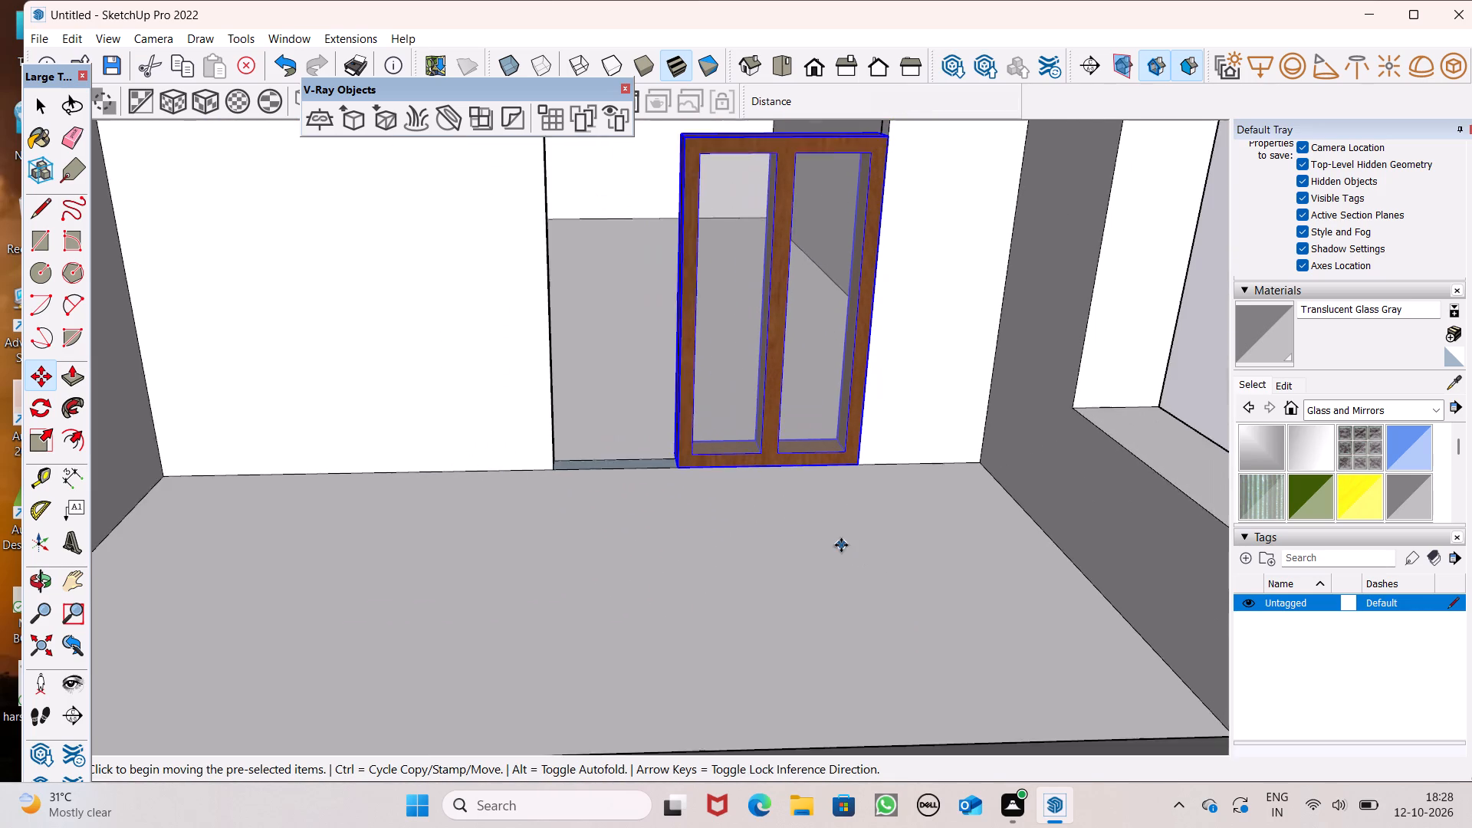
scroll(841, 545, down, 6)
middle_drag(841, 543, 928, 466)
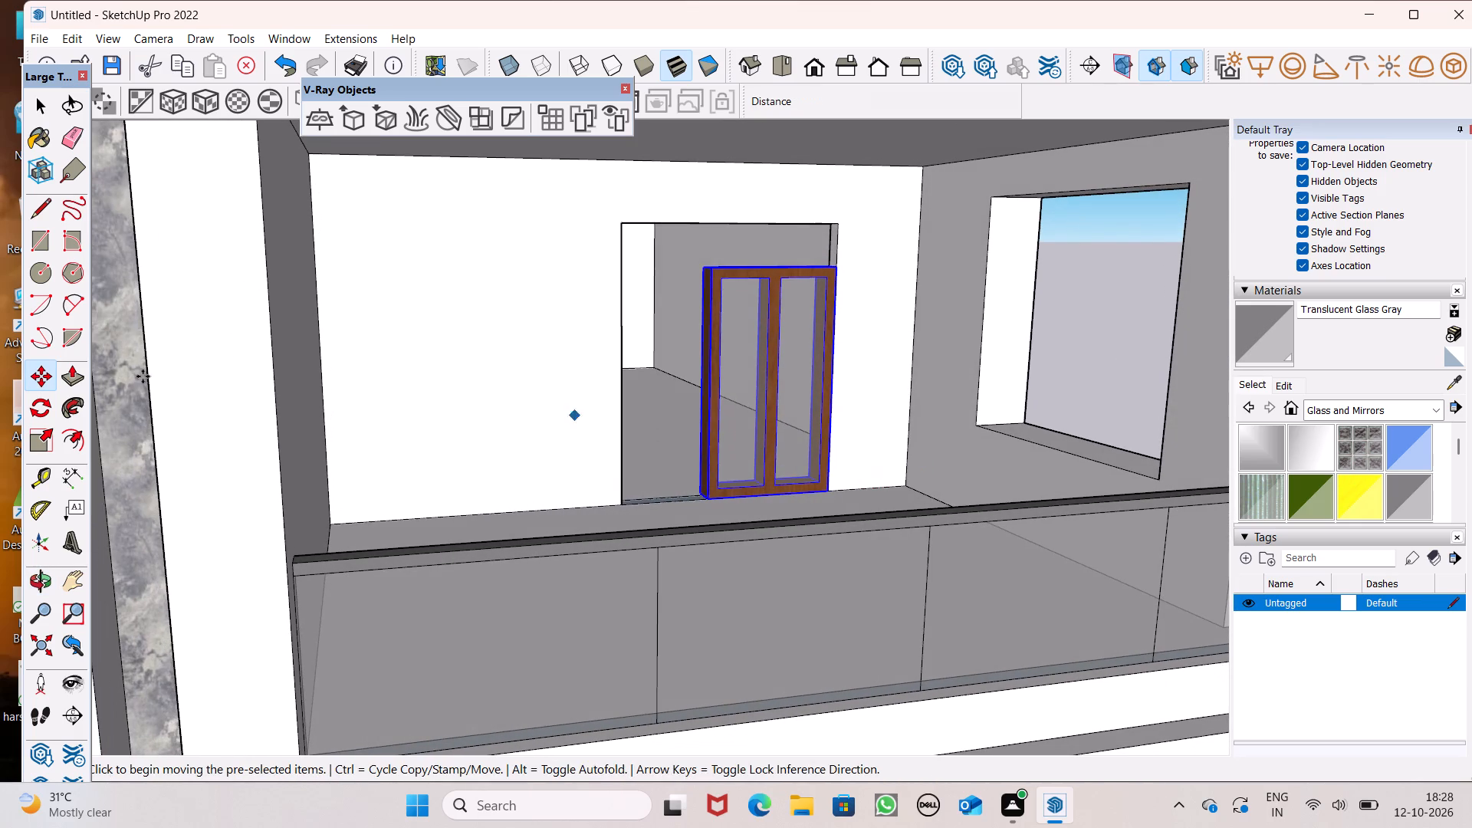
click(48, 440)
middle_drag(711, 356, 777, 394)
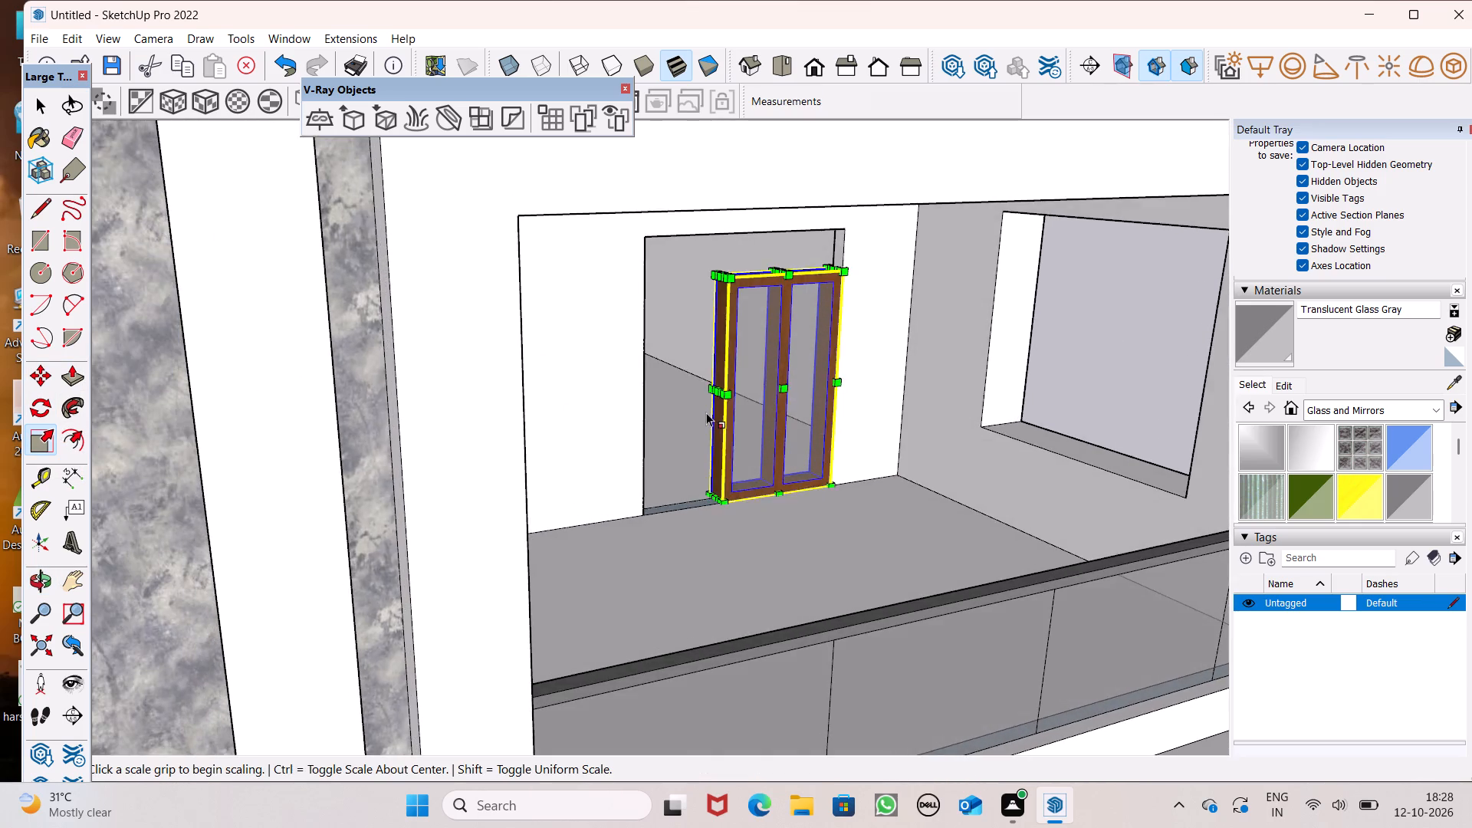
scroll(706, 412, up, 6)
drag(745, 361, 524, 450)
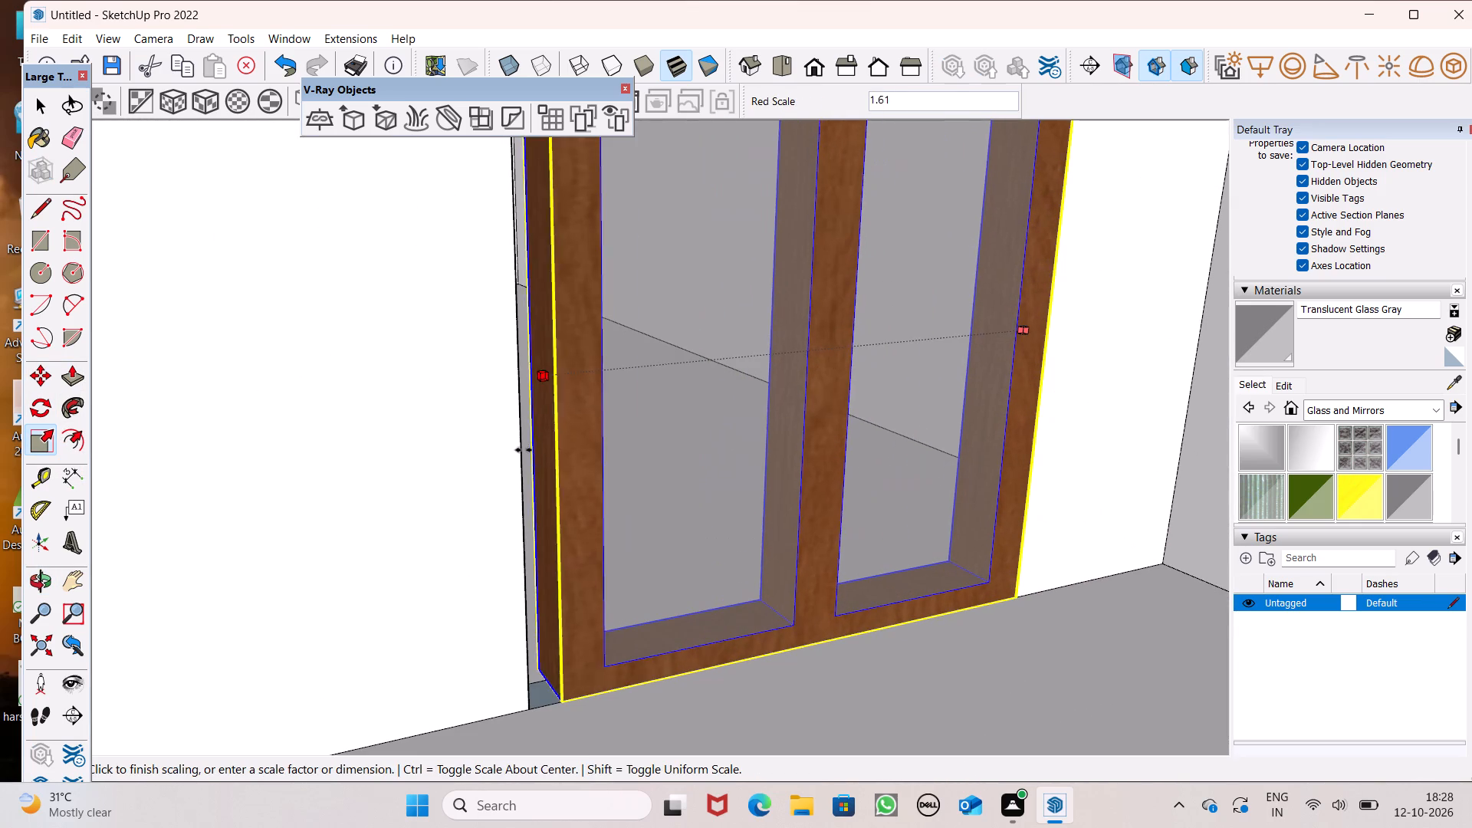
drag(524, 450, 508, 455)
key(ctrl+z)
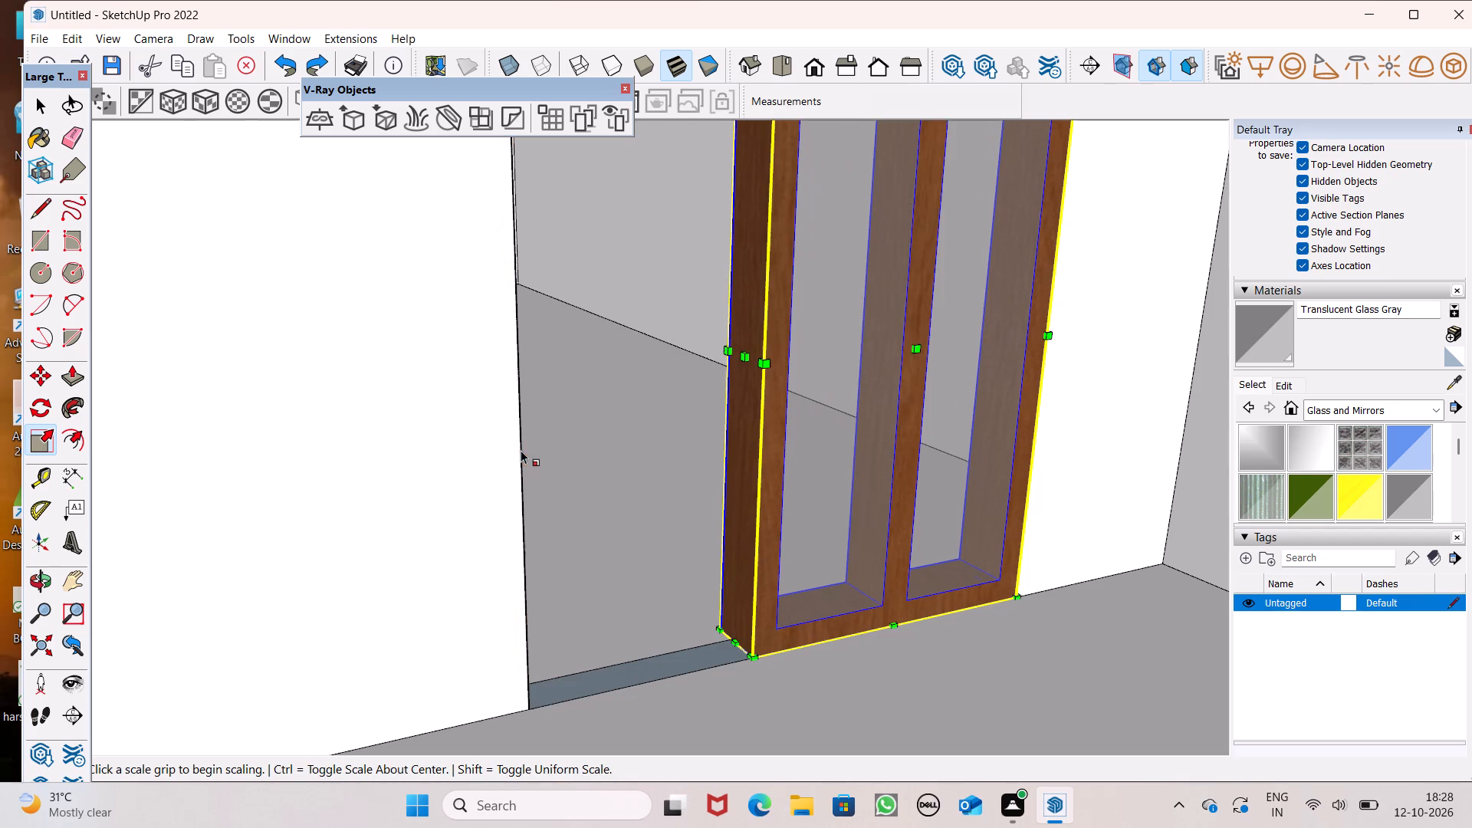
drag(746, 361, 701, 399)
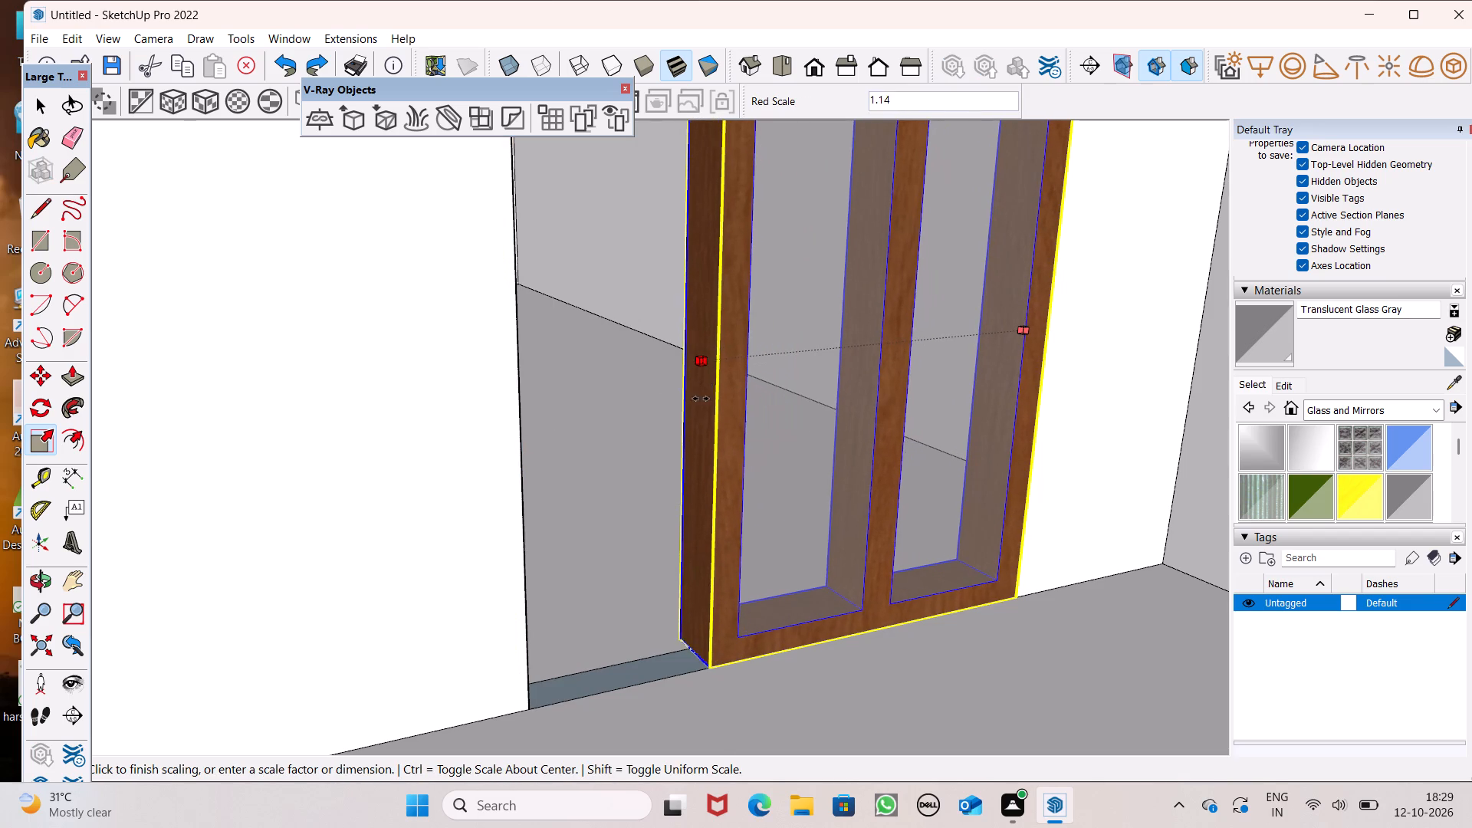
drag(701, 399, 534, 488)
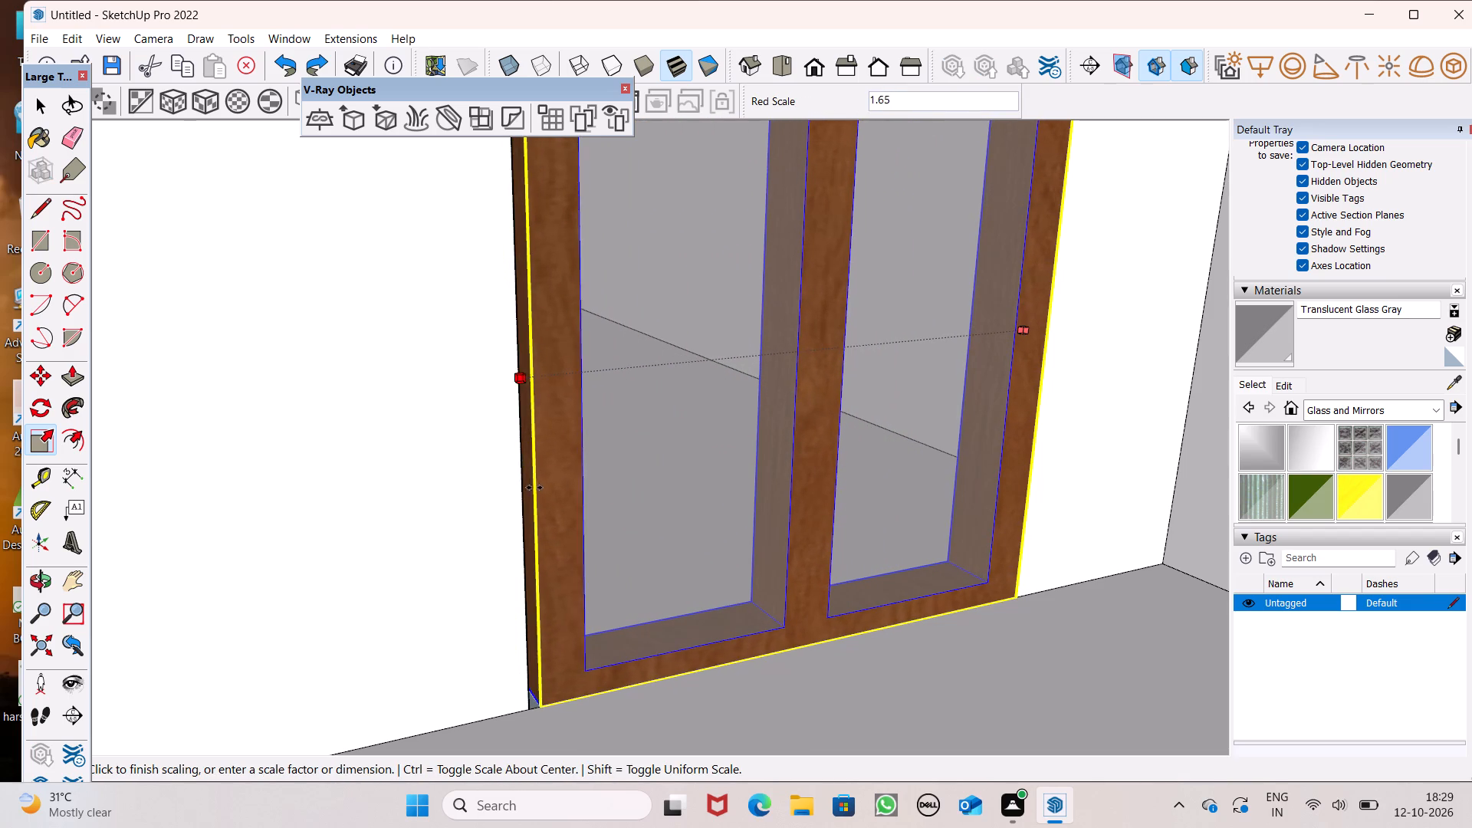
drag(534, 488, 527, 491)
Scale the panel upward along the blue axis until its top meets the top edge of the balcony door opening.
scroll(790, 481, down, 6)
scroll(912, 485, down, 5)
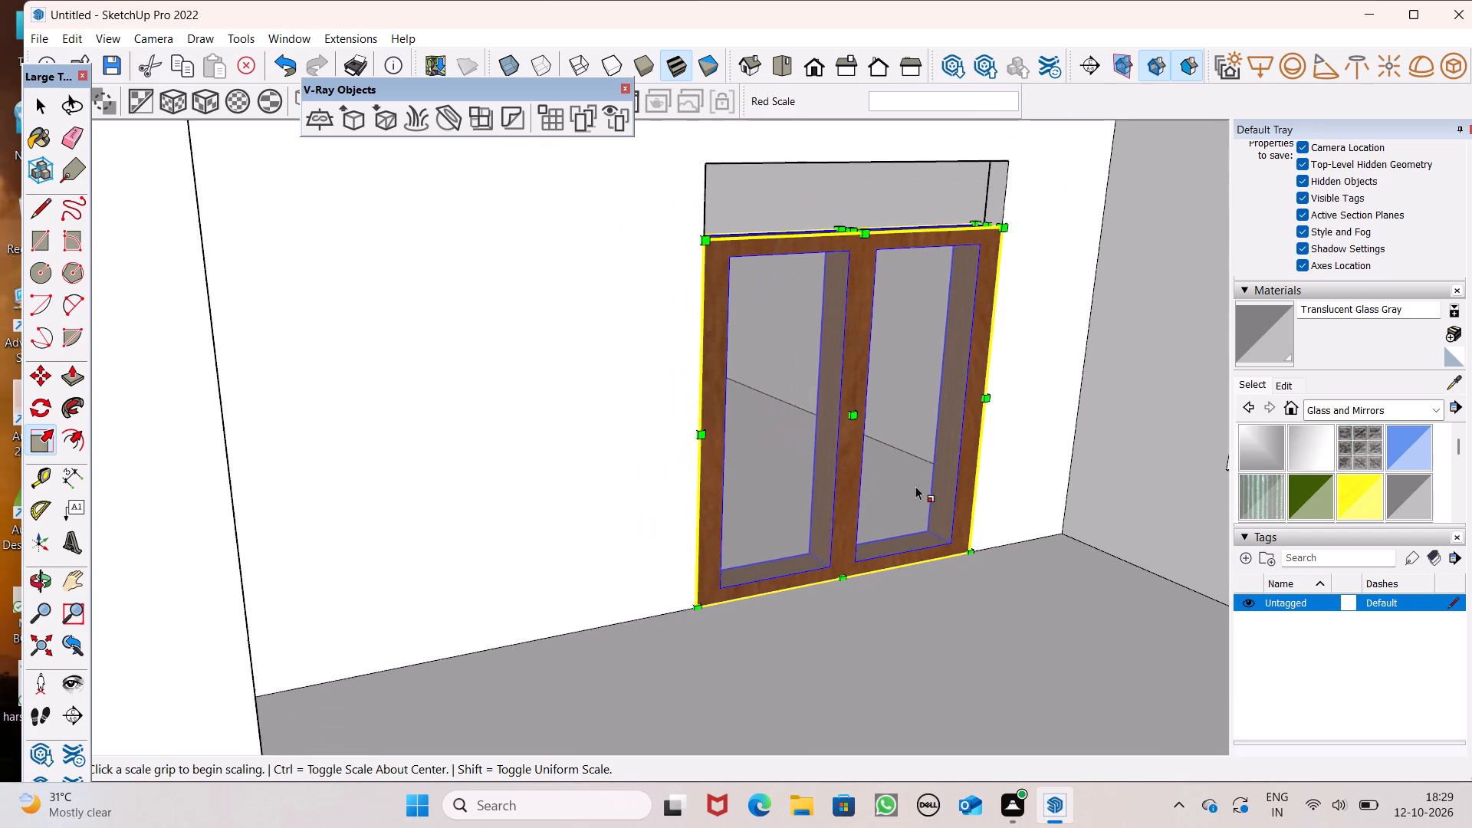
scroll(915, 486, down, 4)
scroll(869, 298, up, 6)
scroll(931, 363, up, 3)
middle_drag(931, 363, 928, 345)
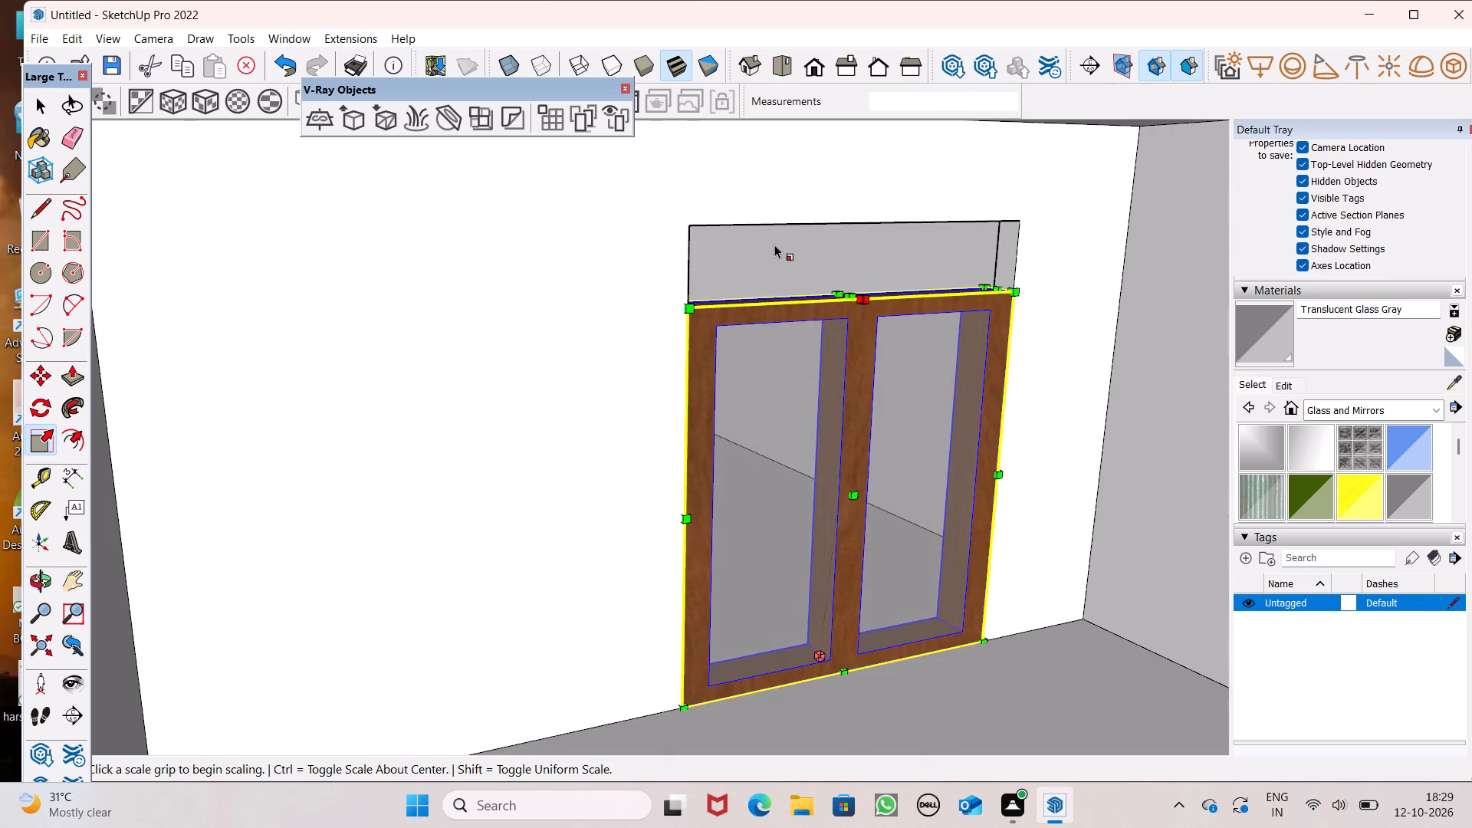
scroll(774, 245, up, 1)
scroll(774, 245, down, 1)
scroll(774, 245, up, 3)
drag(927, 348, 942, 250)
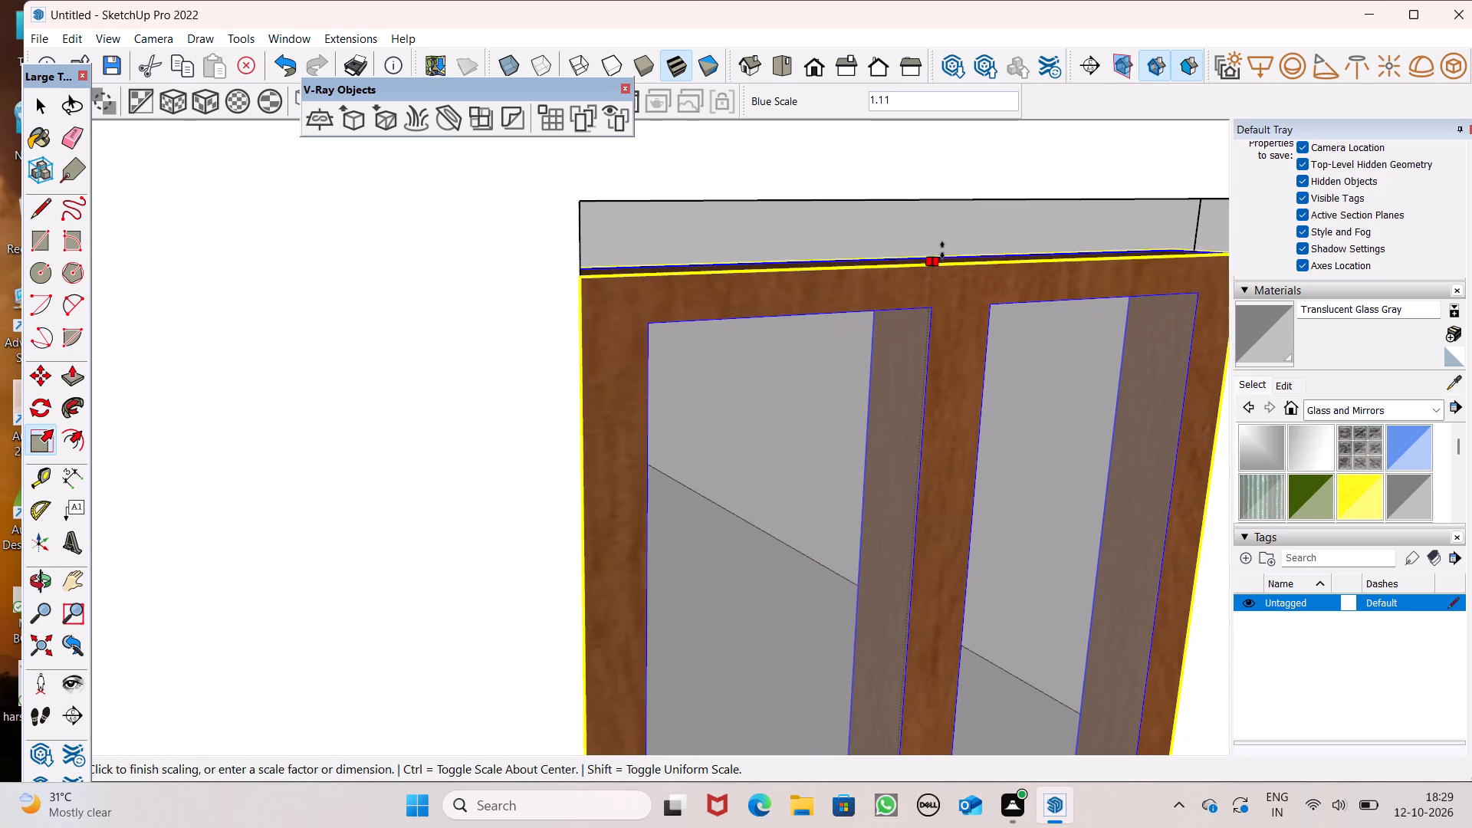
drag(942, 250, 942, 199)
Examine the house from above and around its sides, including the roof terrace, parapets and the window opening inside the tower.
scroll(881, 316, down, 13)
scroll(992, 359, down, 7)
scroll(1101, 357, down, 14)
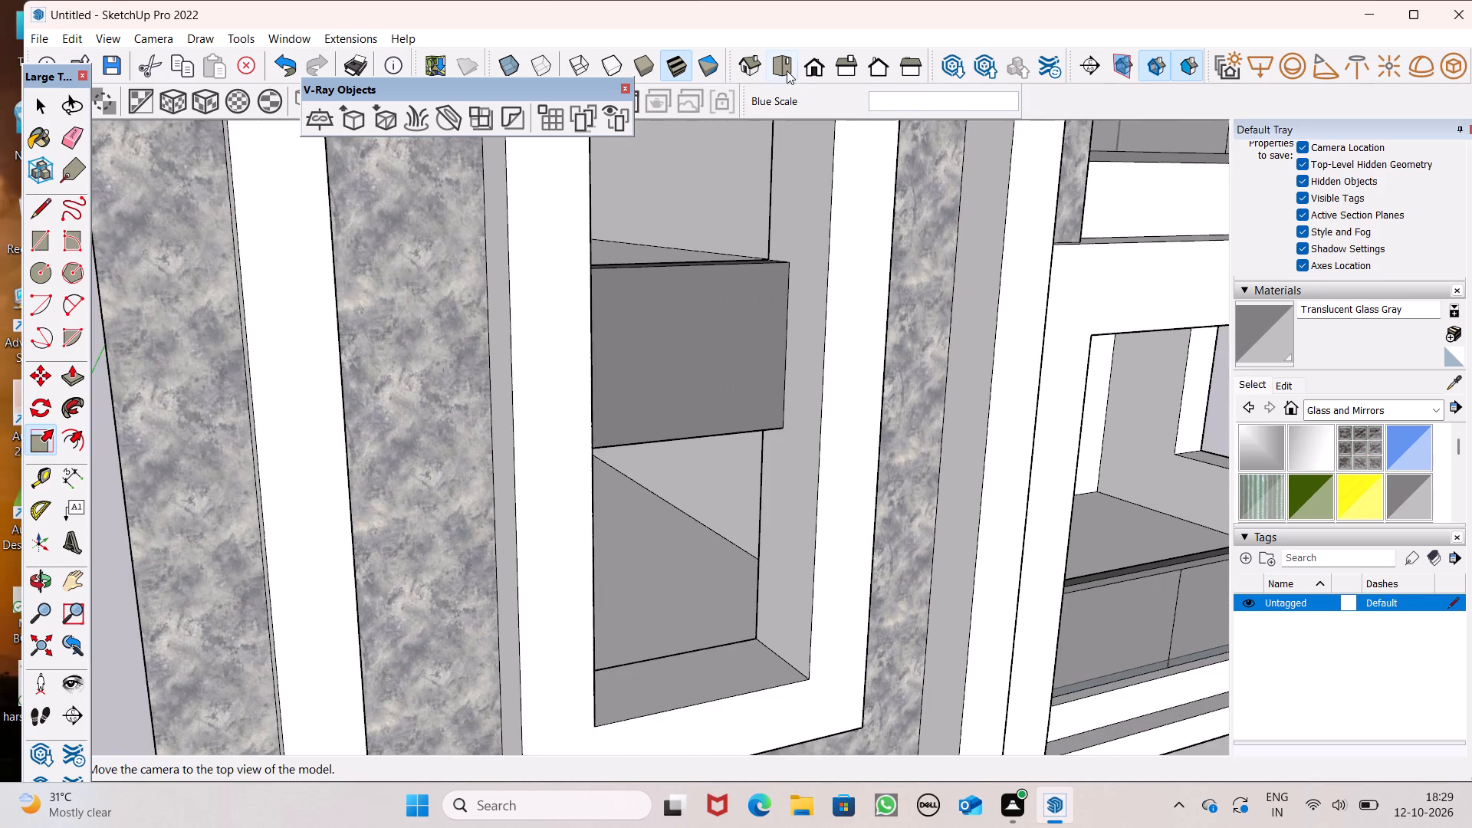
click(787, 71)
scroll(935, 305, down, 13)
middle_drag(982, 455, 792, 470)
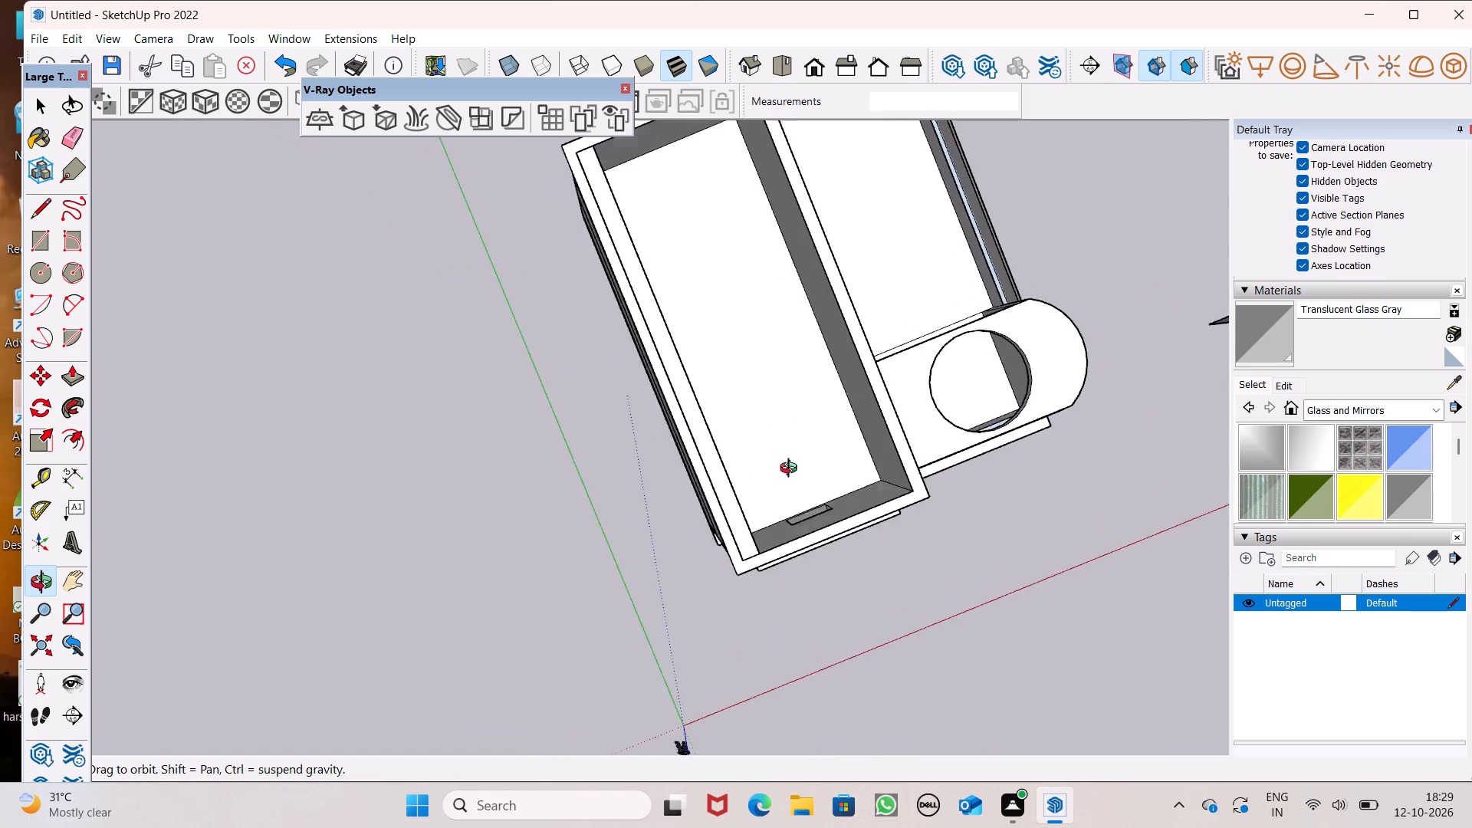
middle_drag(792, 470, 831, 303)
scroll(974, 373, up, 8)
middle_drag(1008, 409, 1047, 280)
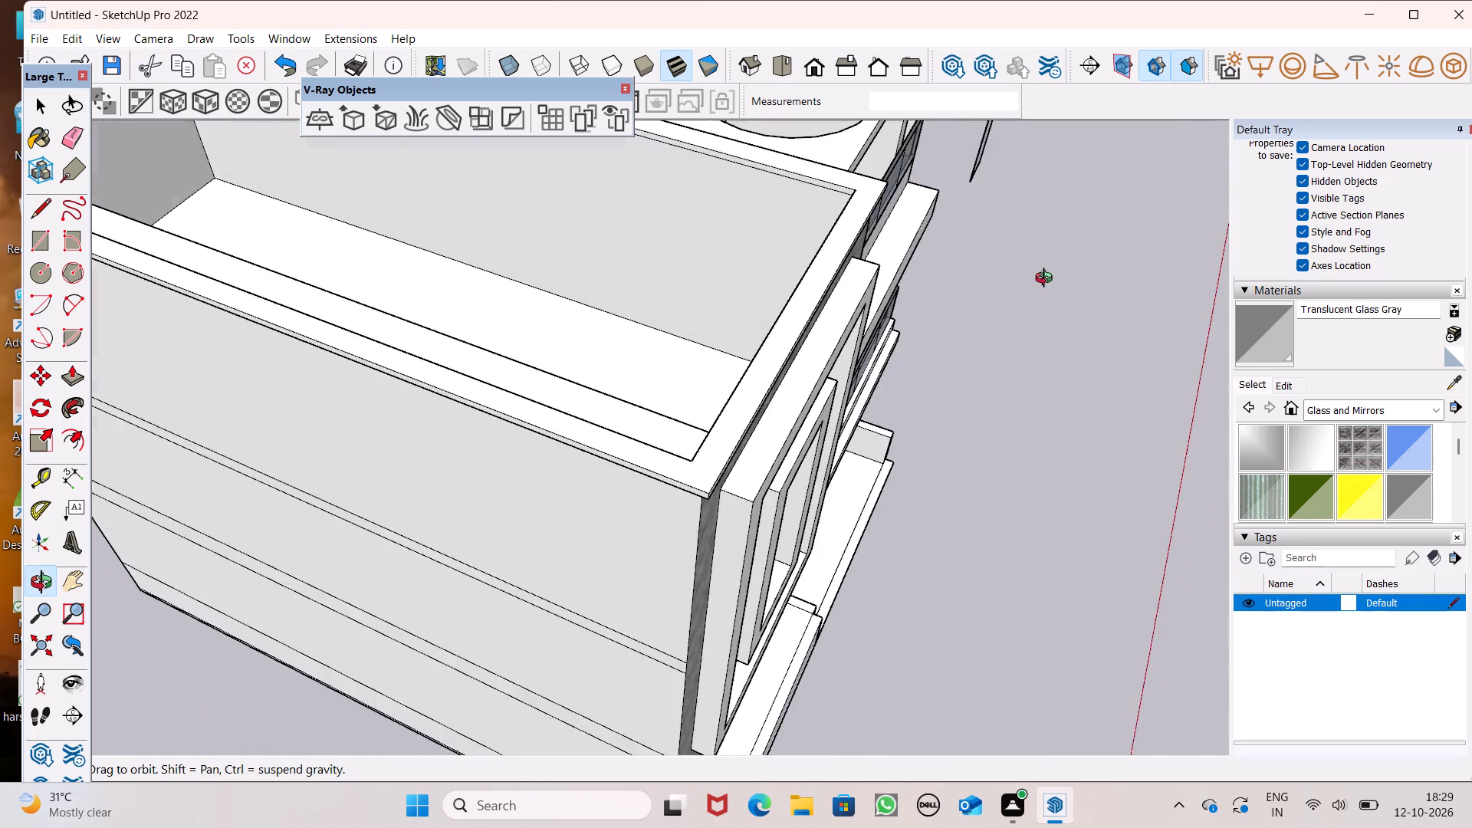
middle_drag(1047, 280, 70, 421)
scroll(1047, 280, up, 1)
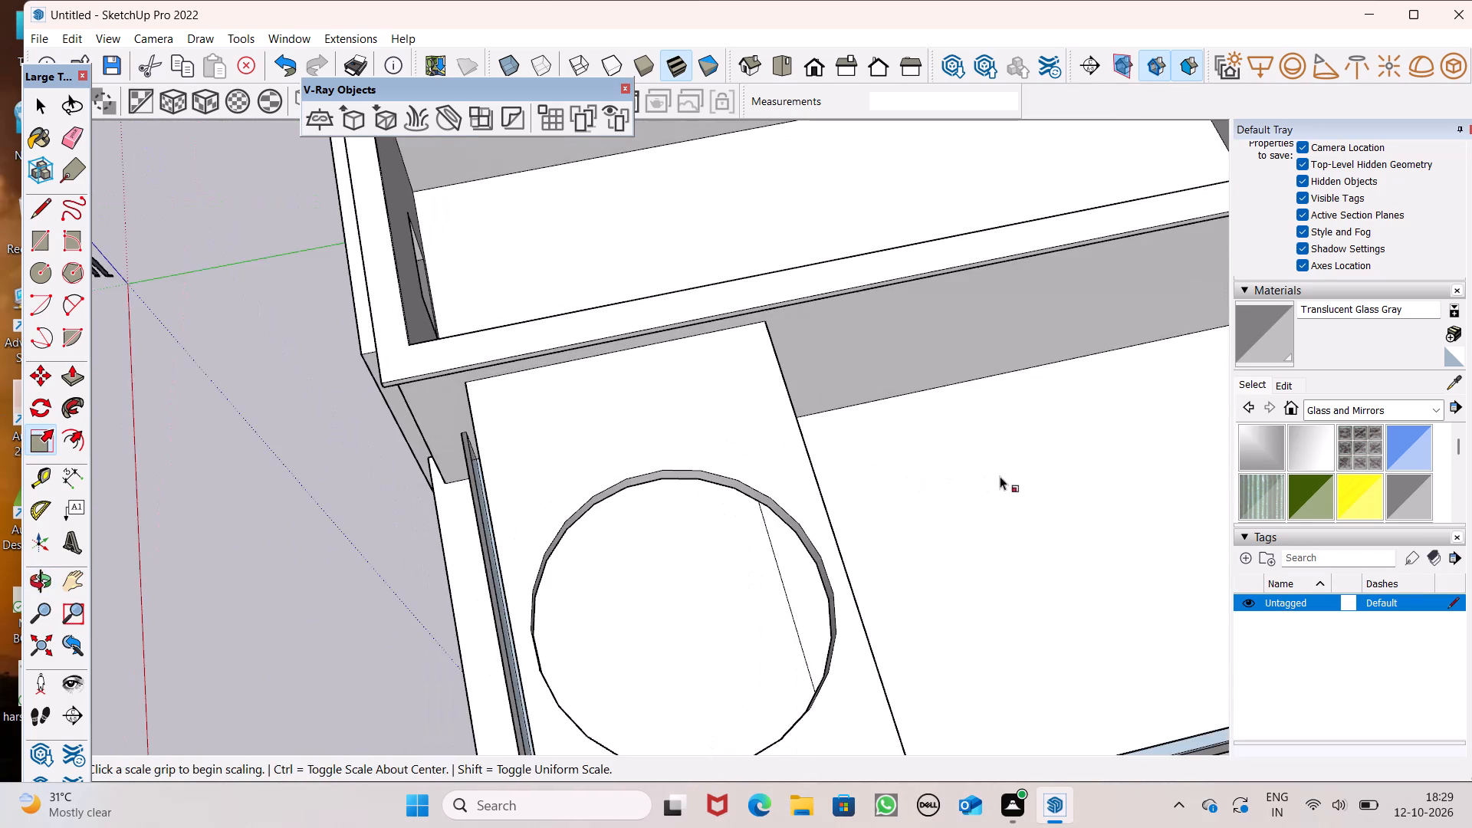
scroll(1000, 476, down, 7)
middle_drag(1066, 606, 536, 297)
scroll(559, 435, down, 5)
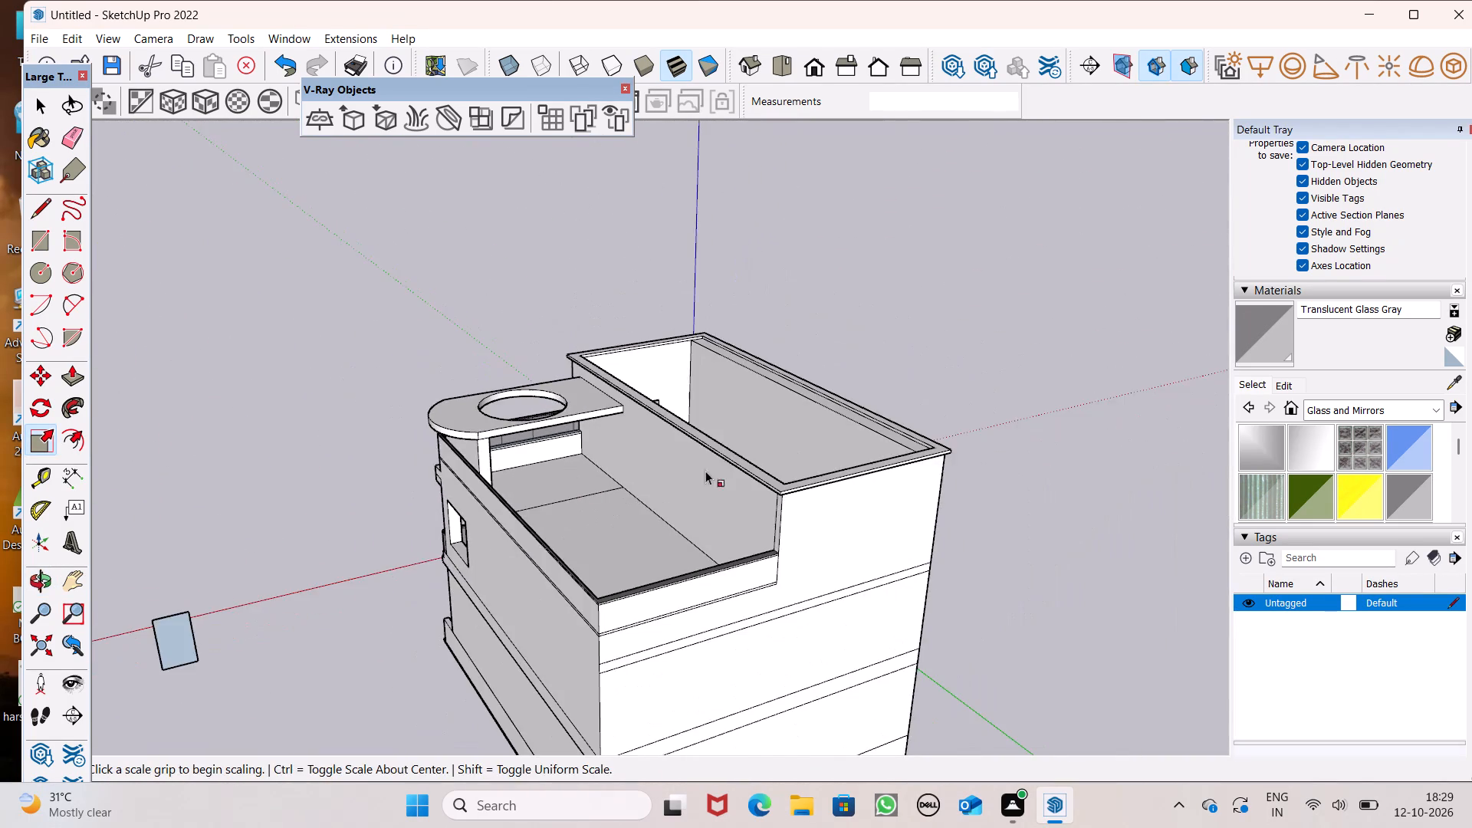
middle_drag(715, 451, 799, 411)
scroll(799, 411, up, 1)
scroll(585, 502, up, 5)
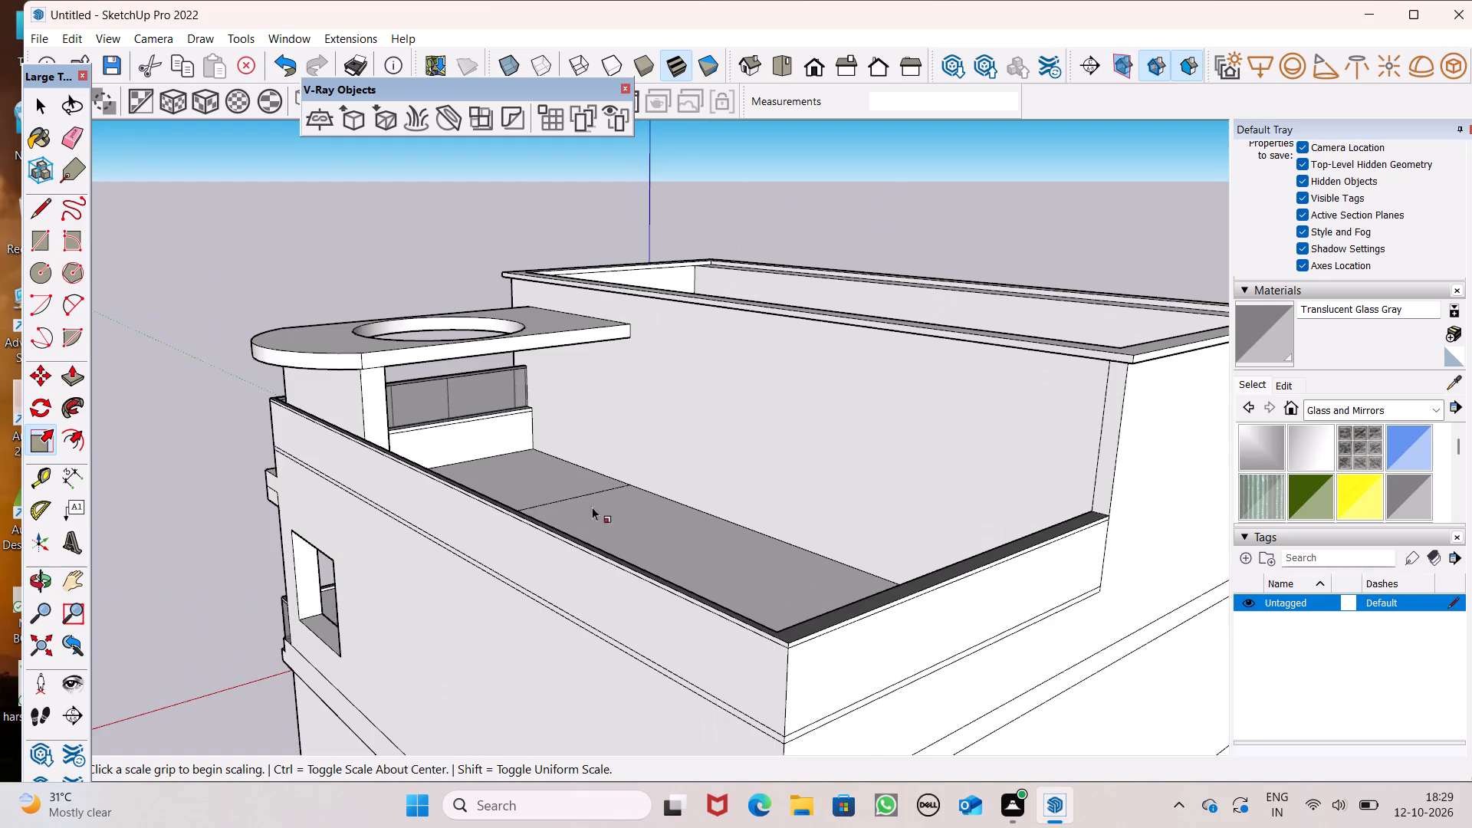
scroll(739, 558, down, 2)
scroll(750, 462, down, 4)
middle_drag(826, 426, 473, 628)
scroll(472, 634, up, 8)
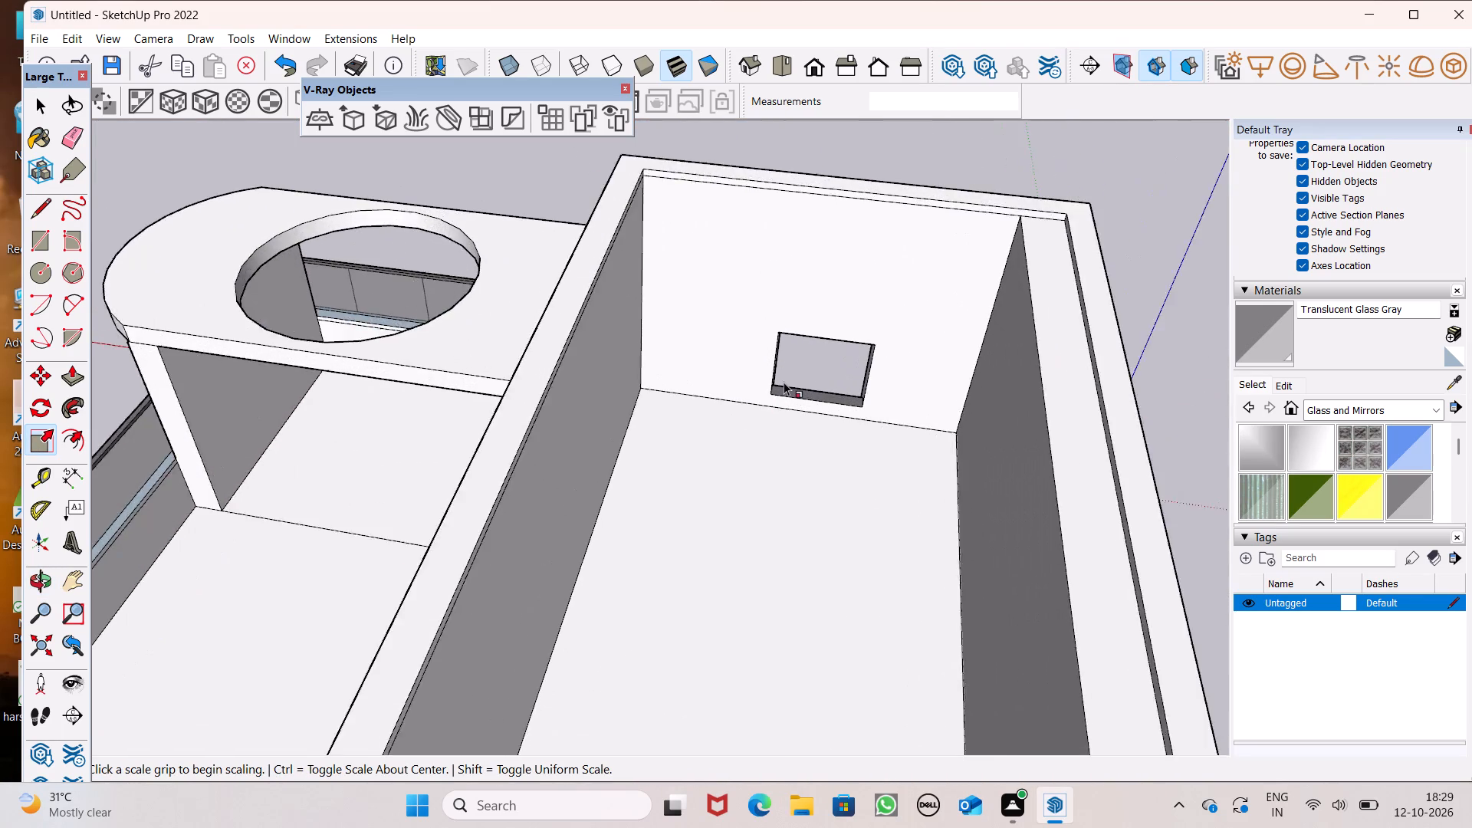
scroll(784, 382, up, 5)
scroll(918, 431, down, 12)
middle_drag(800, 455, 1451, 218)
middle_drag(1187, 406, 1471, 312)
middle_drag(716, 472, 958, 524)
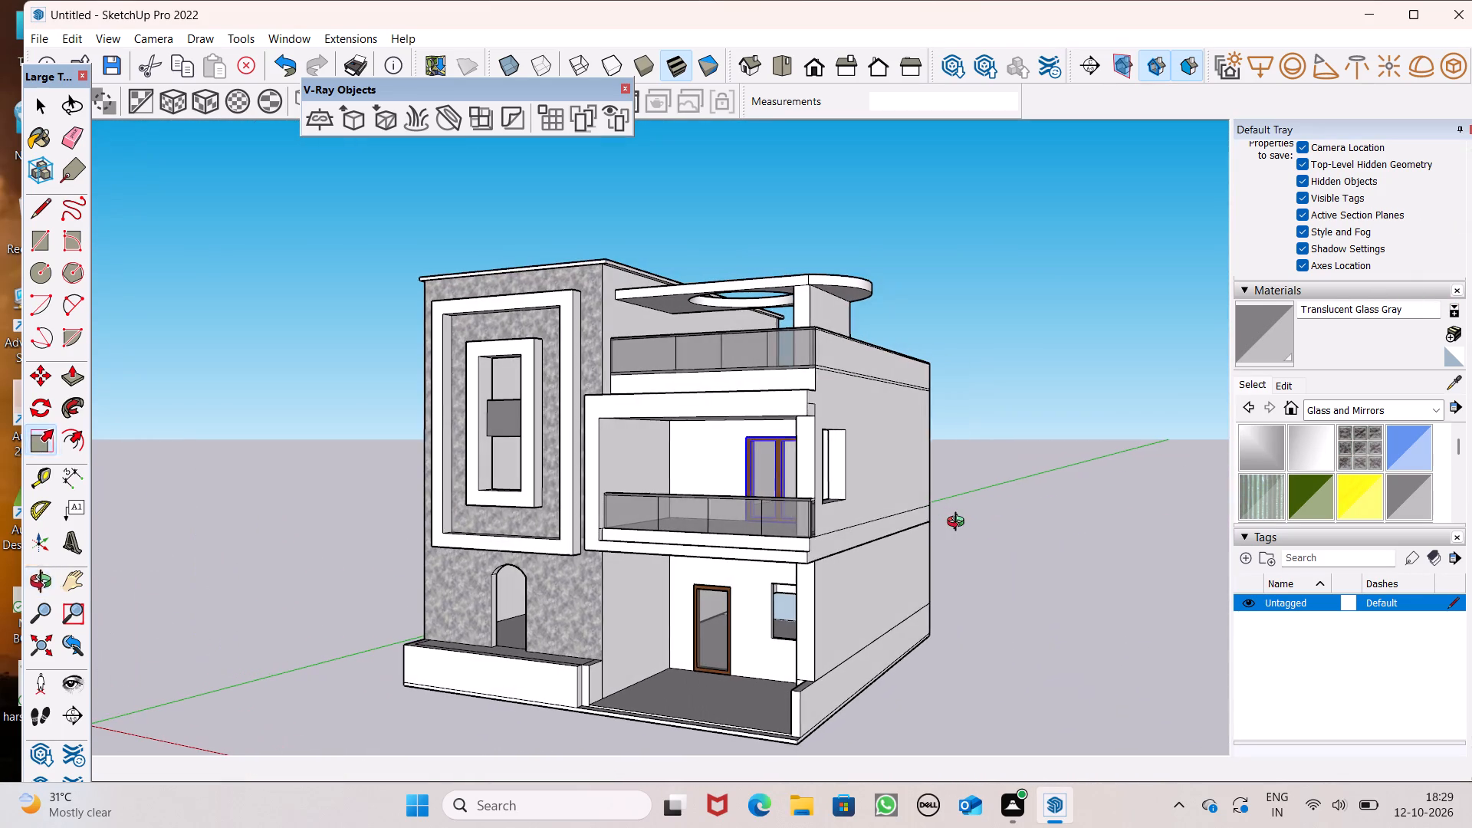
middle_click(958, 524)
Copy the fitted glass panel from the balcony door opening to the empty space beside the house.
key(space)
middle_drag(771, 481, 892, 569)
scroll(892, 532, up, 6)
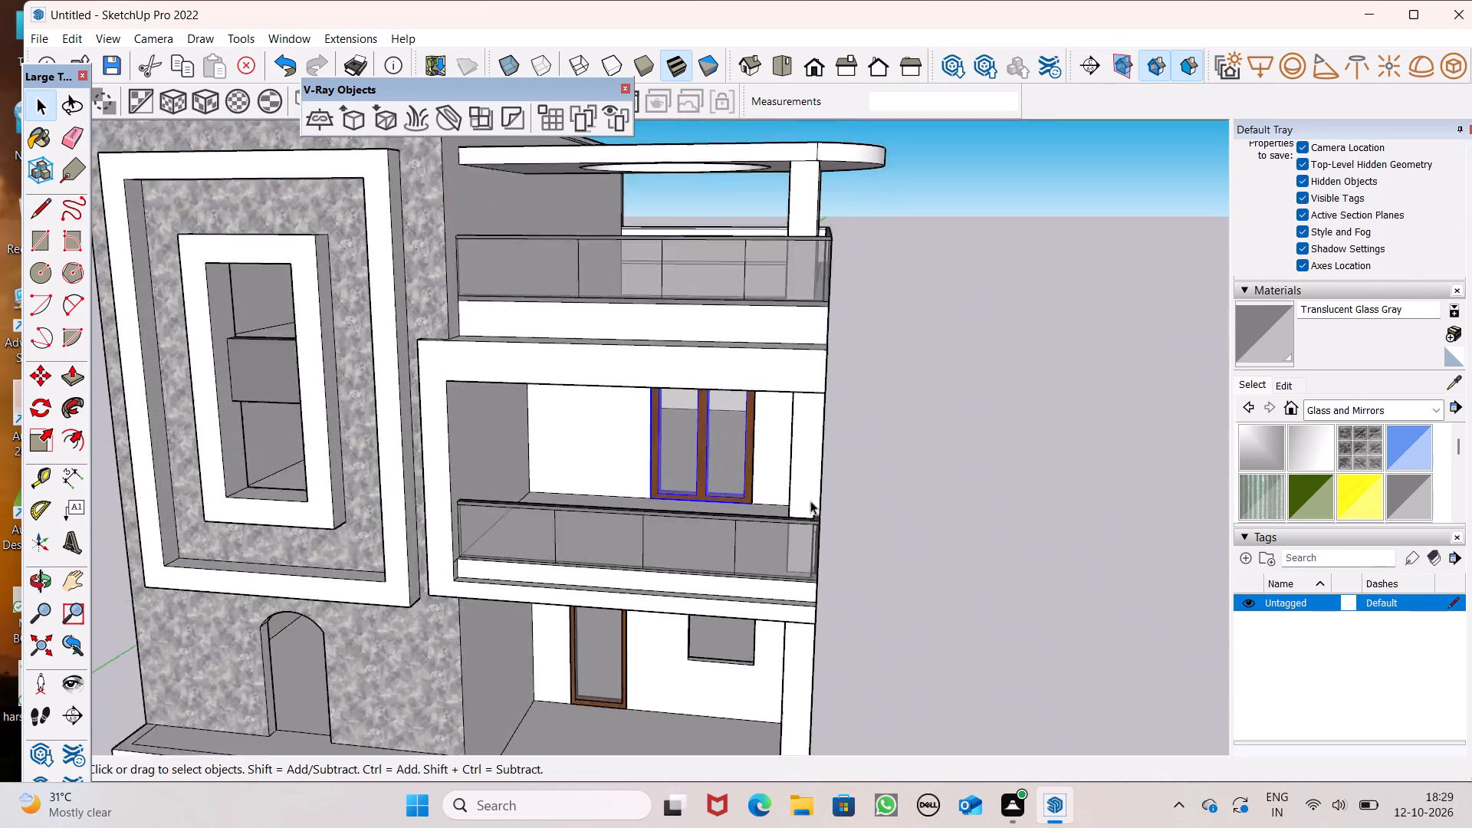
scroll(810, 501, up, 1)
middle_drag(665, 422, 705, 345)
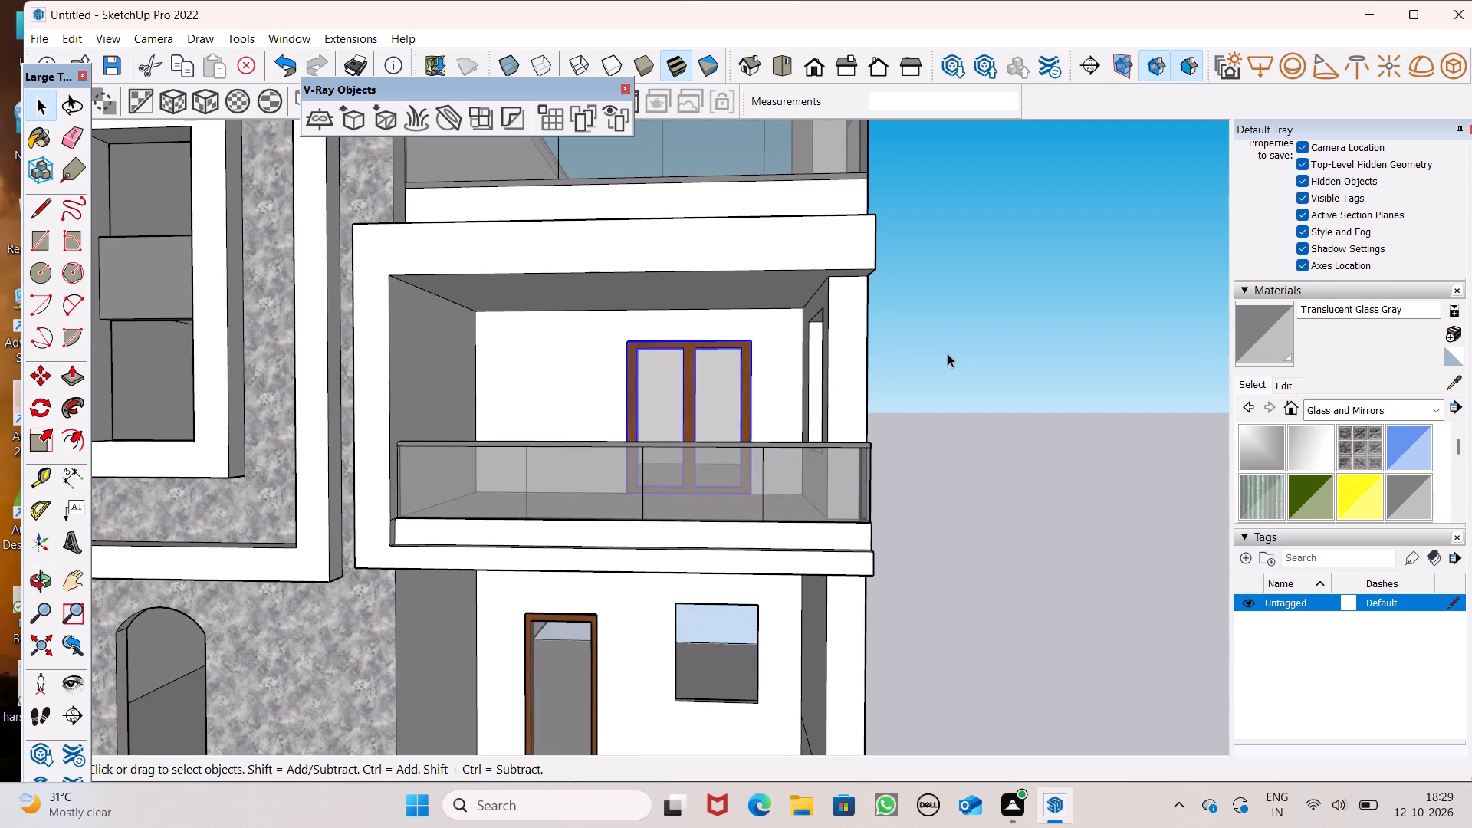
key(space)
key(m)
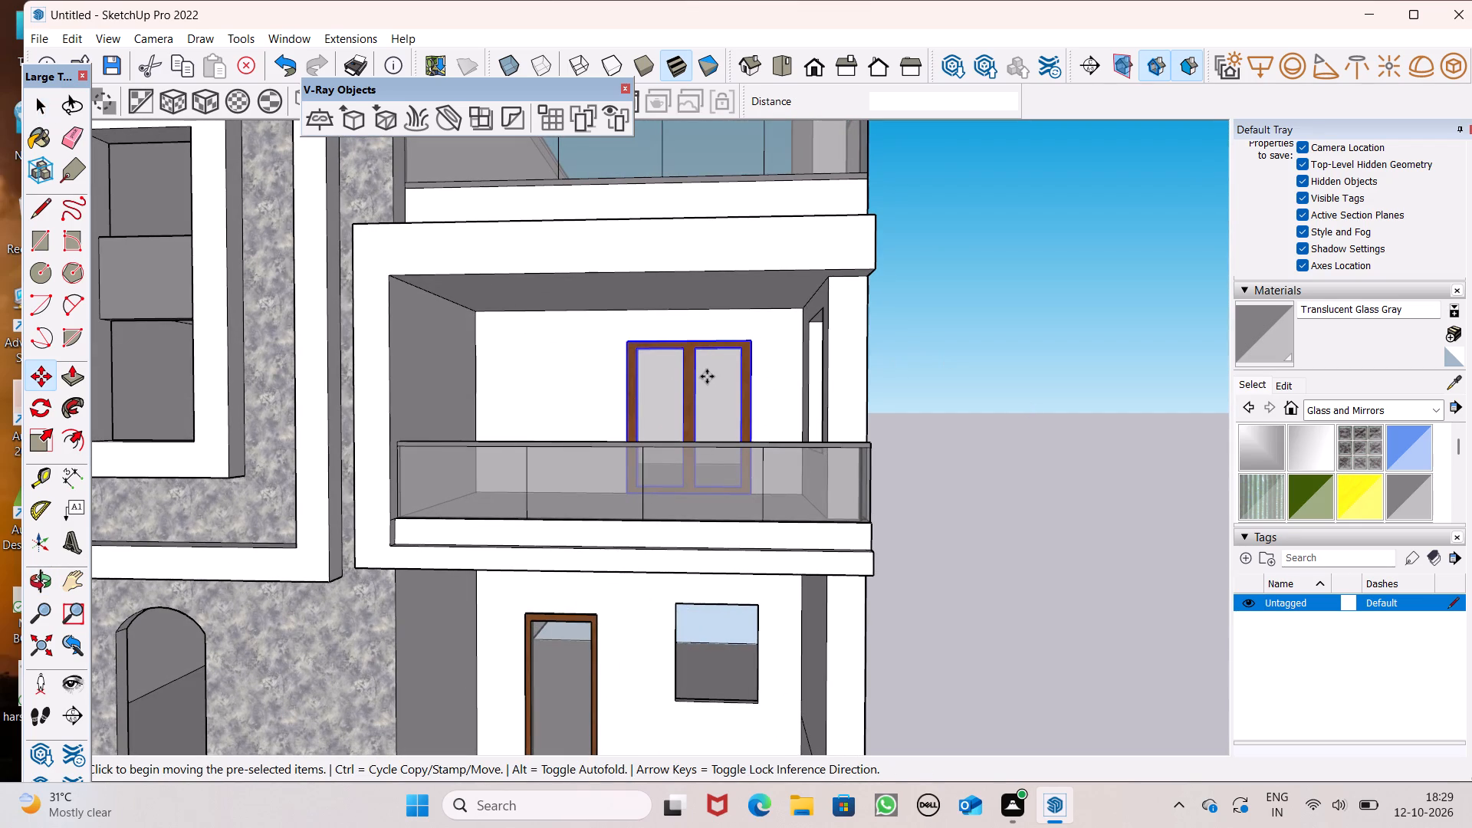
key(Return)
drag(751, 346, 1135, 521)
scroll(1060, 183, down, 3)
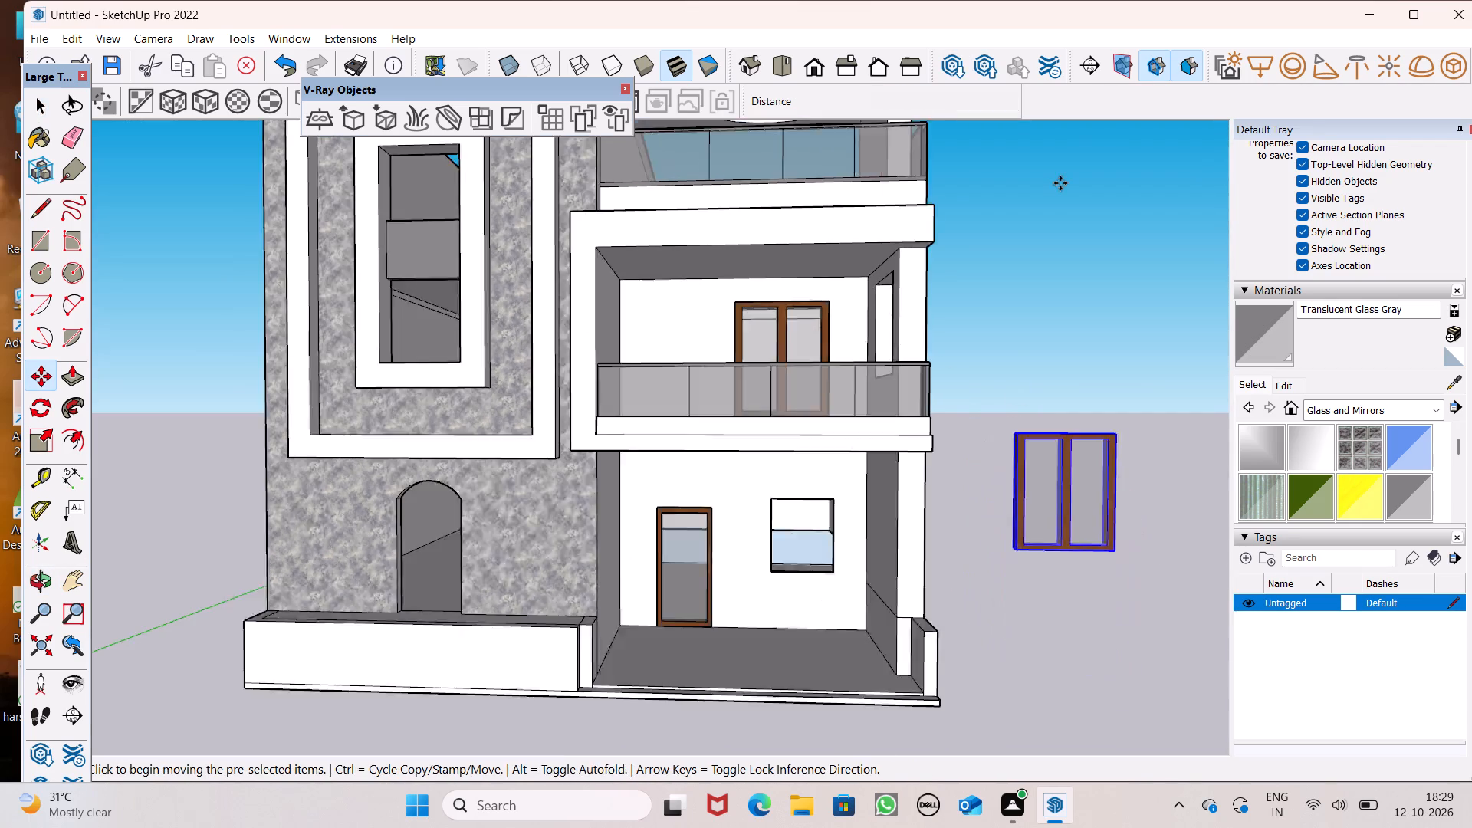
scroll(1060, 183, down, 3)
key(space)
scroll(1180, 466, up, 1)
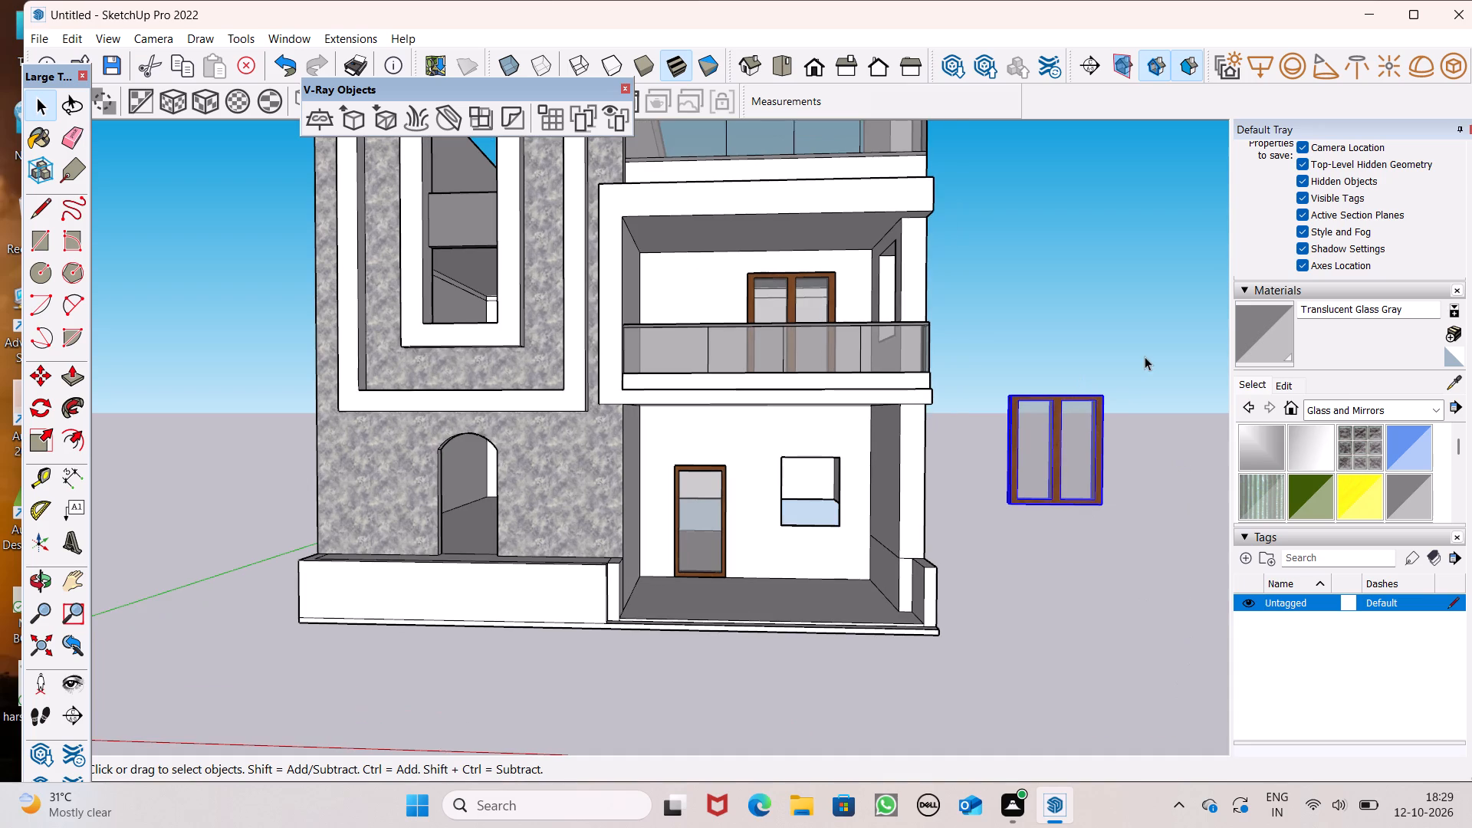
Scale the copied panel beside the house down along the blue axis to a little over half its height.
scroll(1140, 365, down, 4)
scroll(907, 462, down, 3)
middle_drag(1085, 469, 1073, 565)
scroll(1073, 565, up, 4)
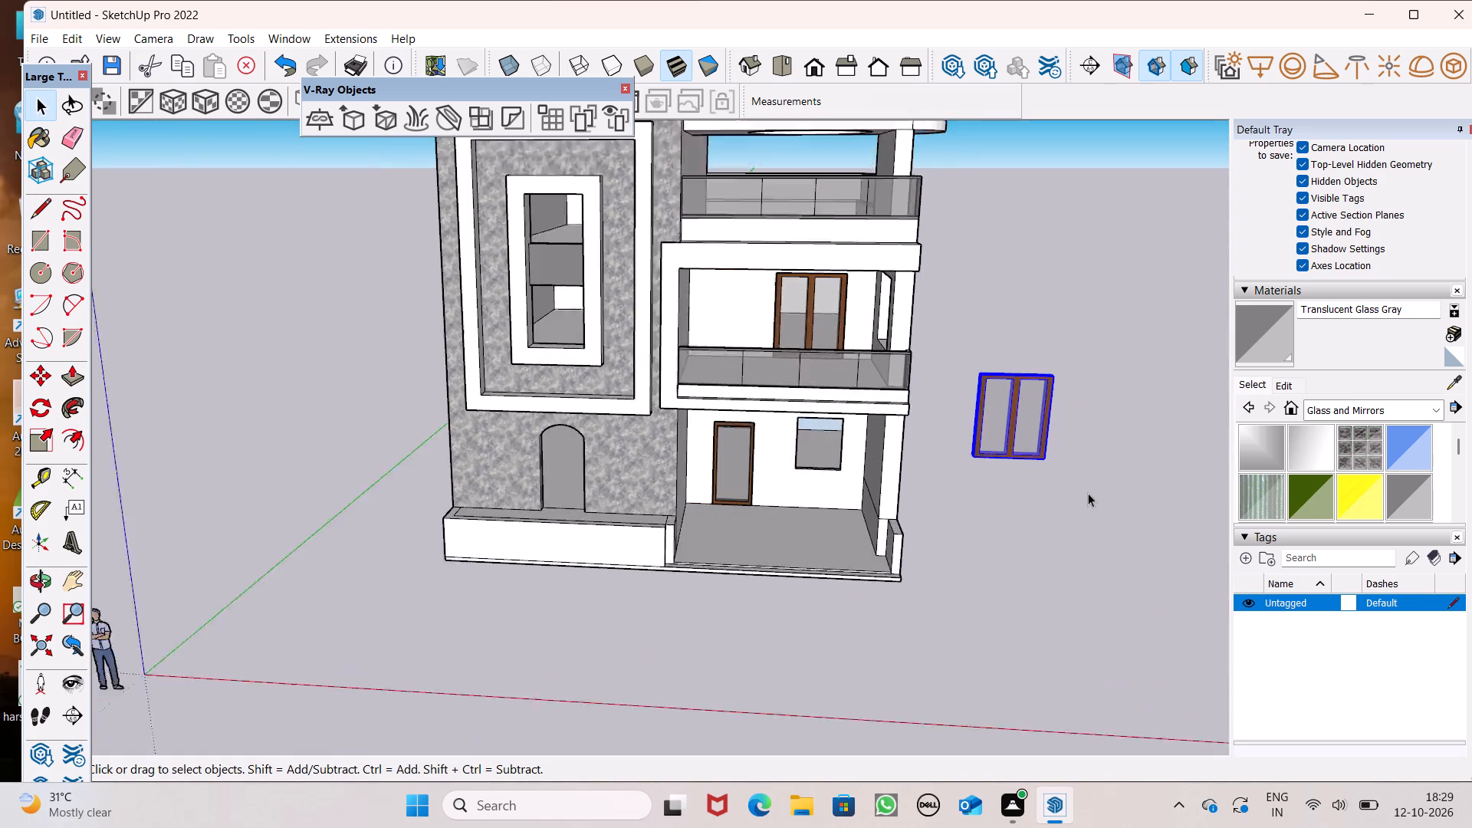
scroll(1088, 493, up, 2)
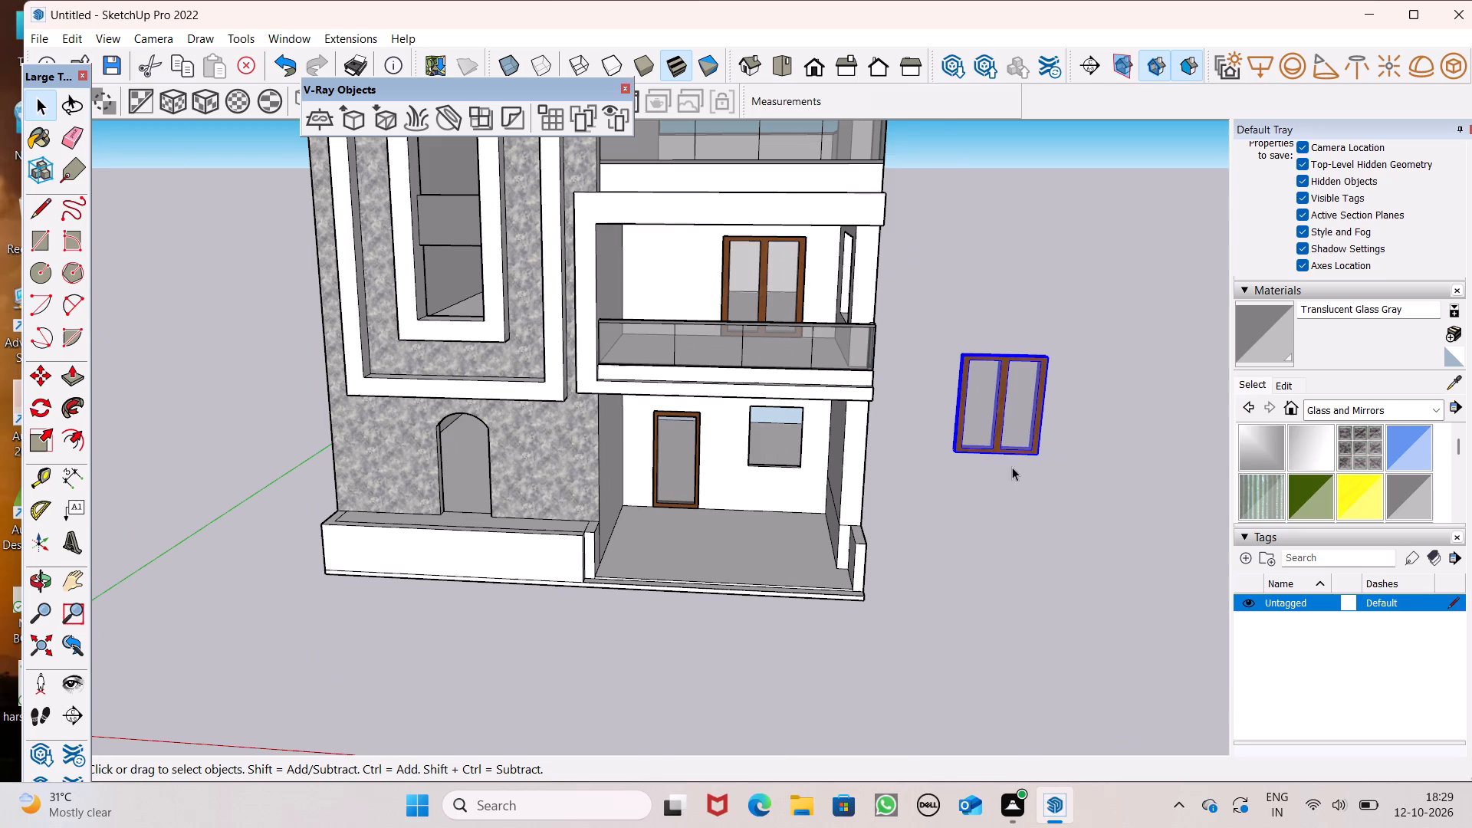
scroll(1010, 406, up, 2)
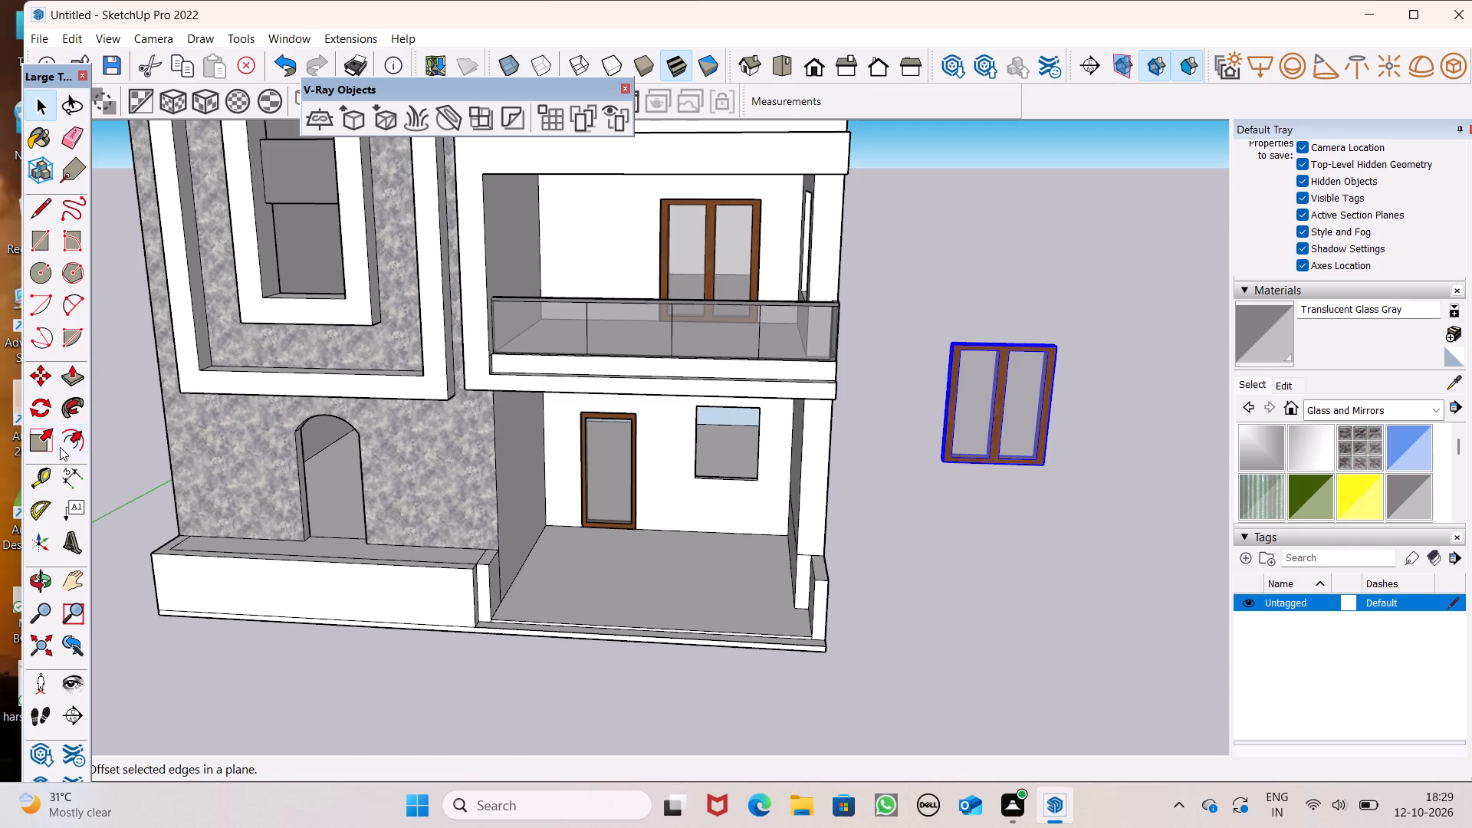
click(38, 439)
middle_drag(872, 396, 923, 535)
scroll(969, 344, up, 5)
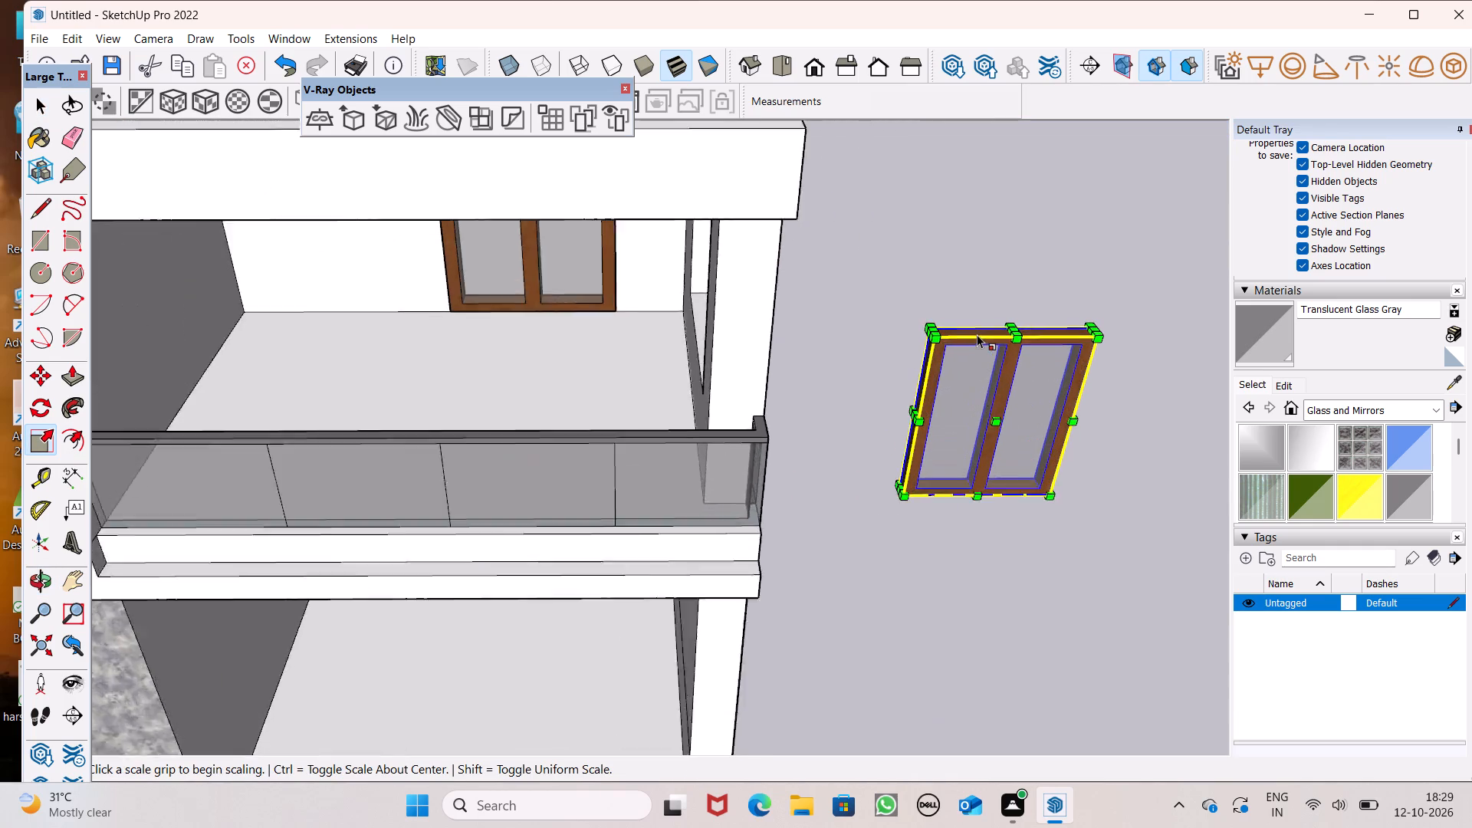
scroll(977, 334, up, 2)
drag(1020, 327, 1020, 367)
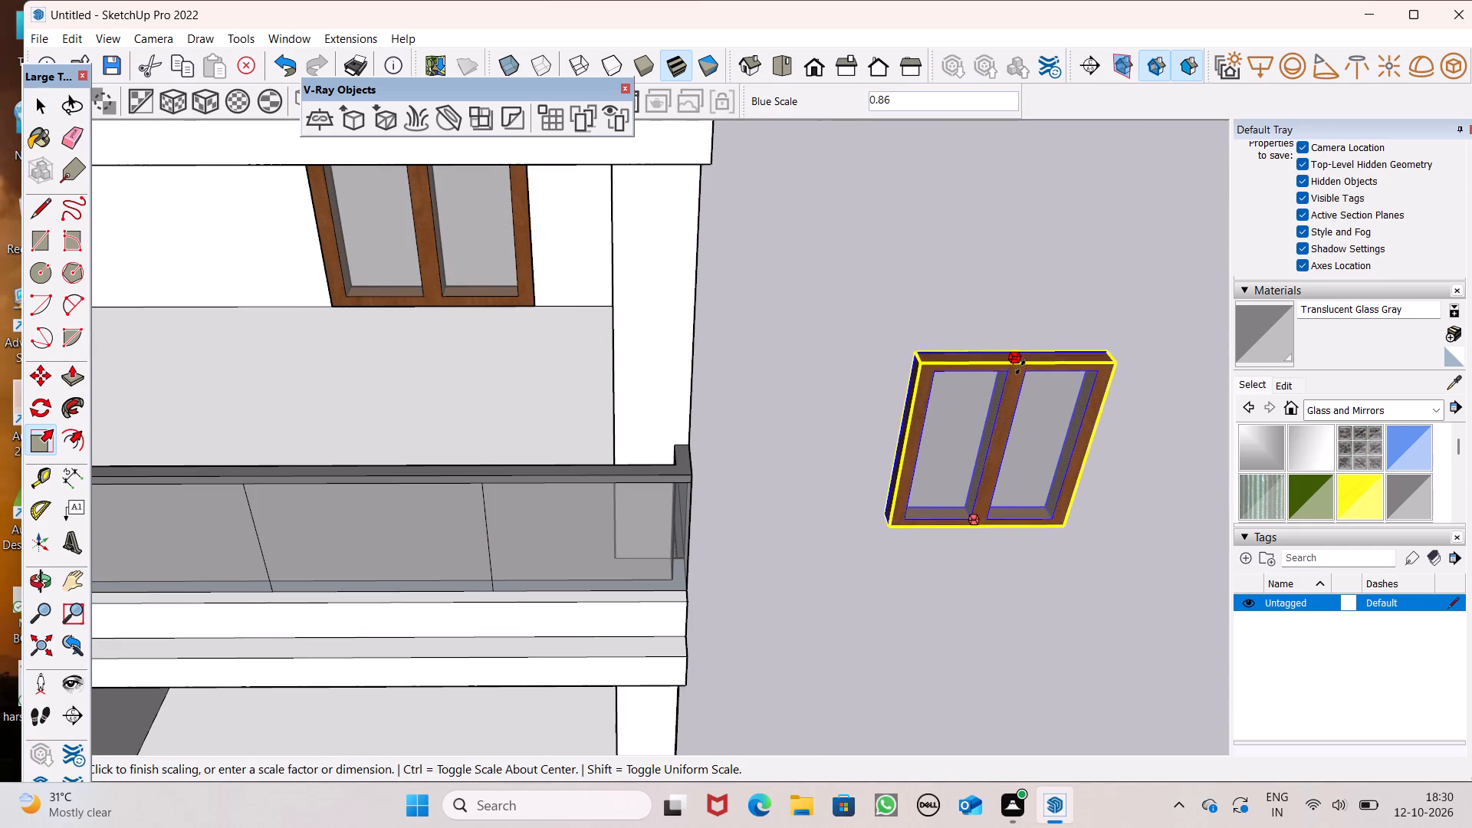
drag(1020, 367, 1005, 425)
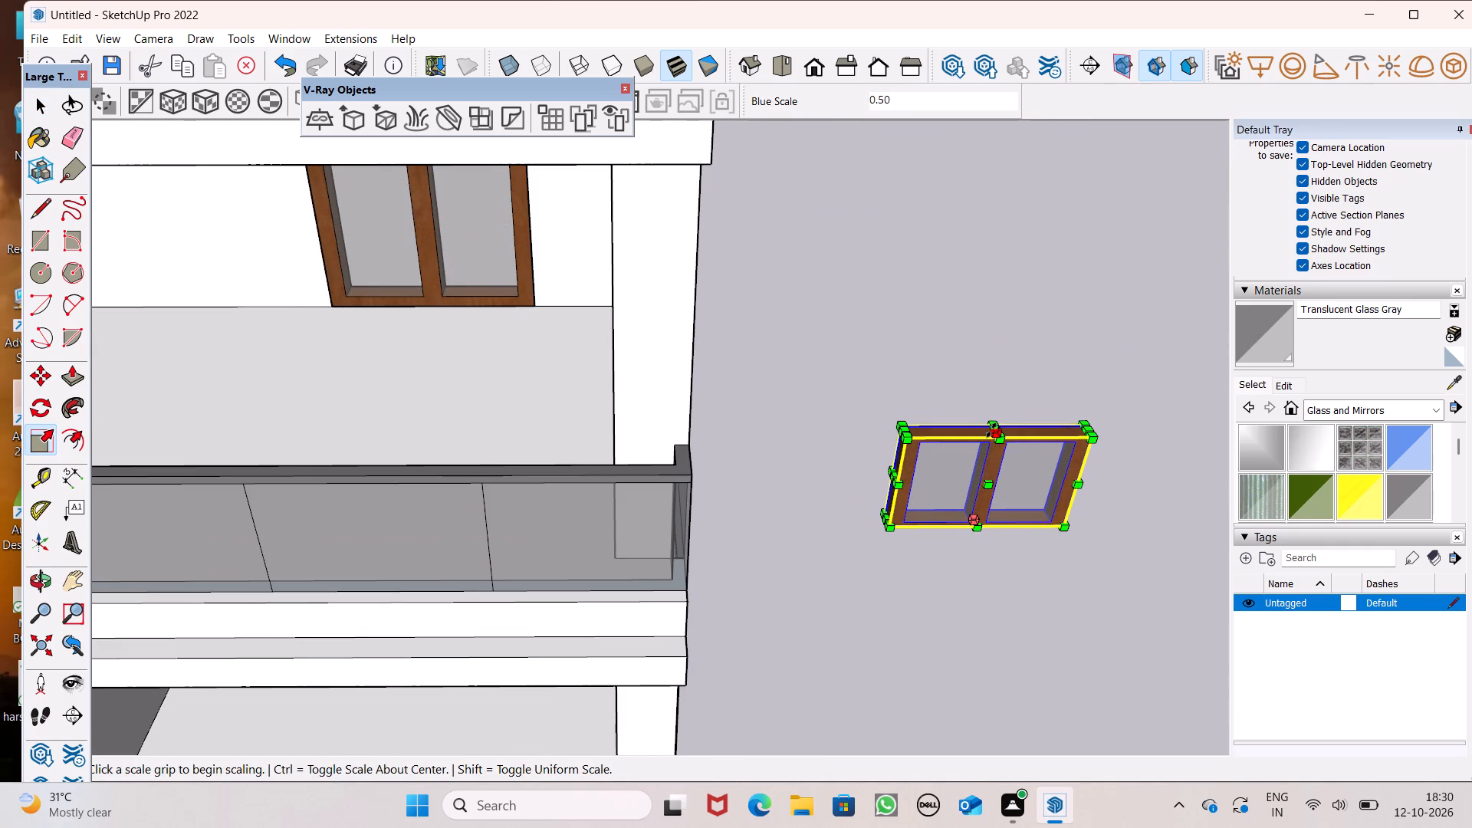
drag(992, 429, 997, 406)
key(space)
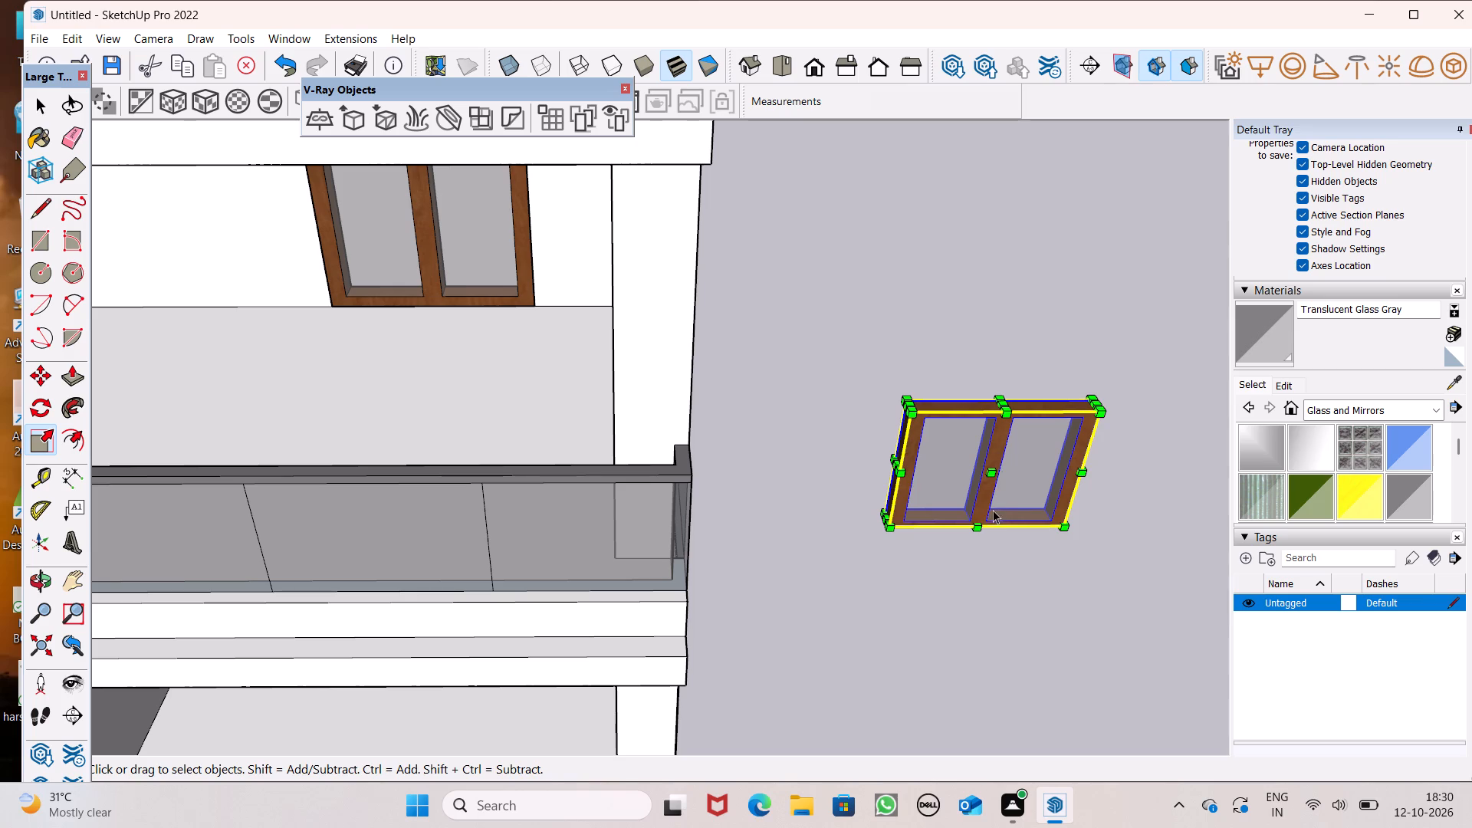
Move the shortened panel into the ground-floor window opening, matching its lower outer corner to the opening's corner nearest the side wall.
click(999, 505)
key(m)
key(Return)
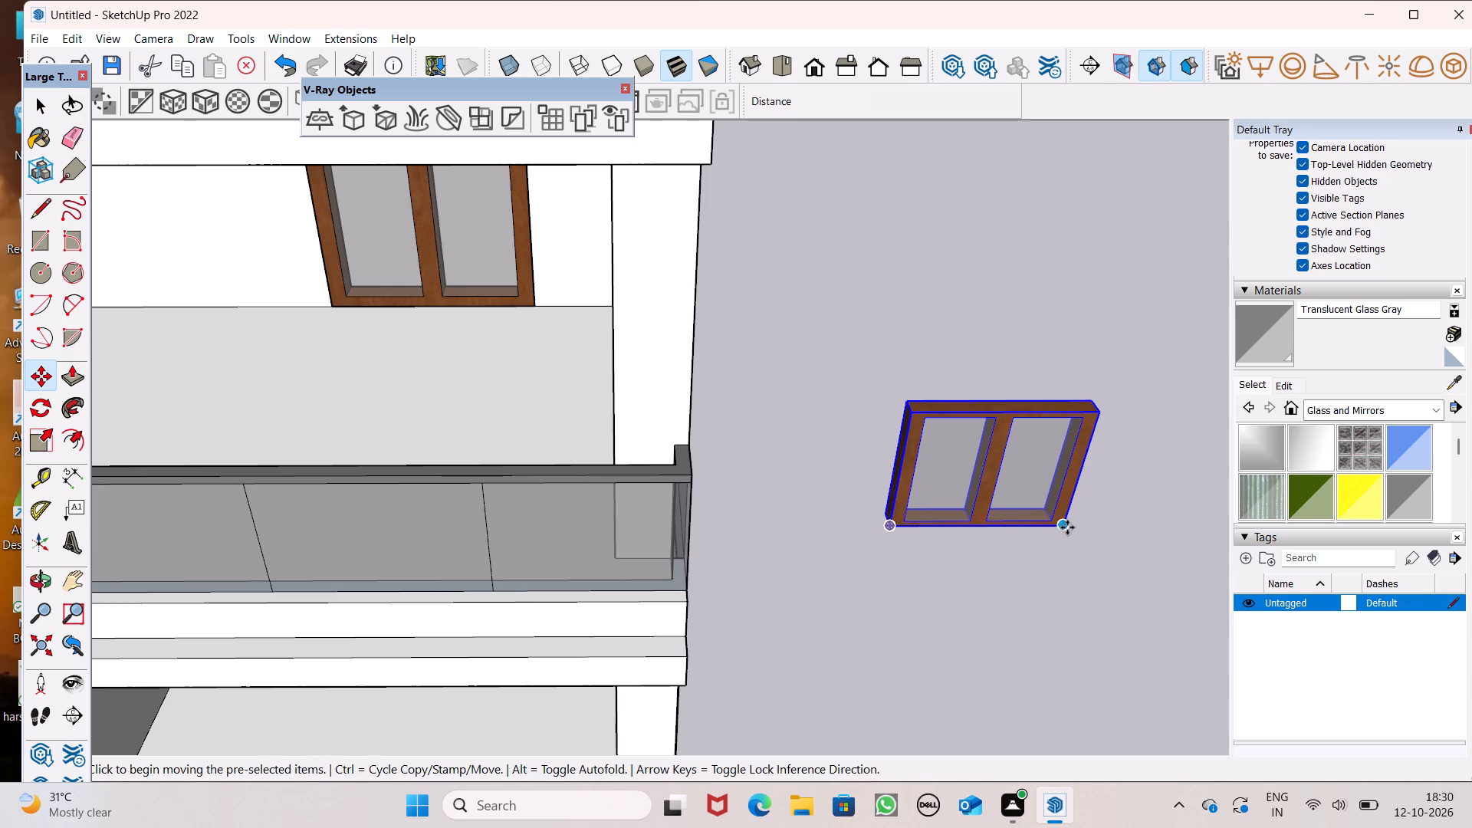
drag(1067, 527, 558, 522)
scroll(705, 390, down, 7)
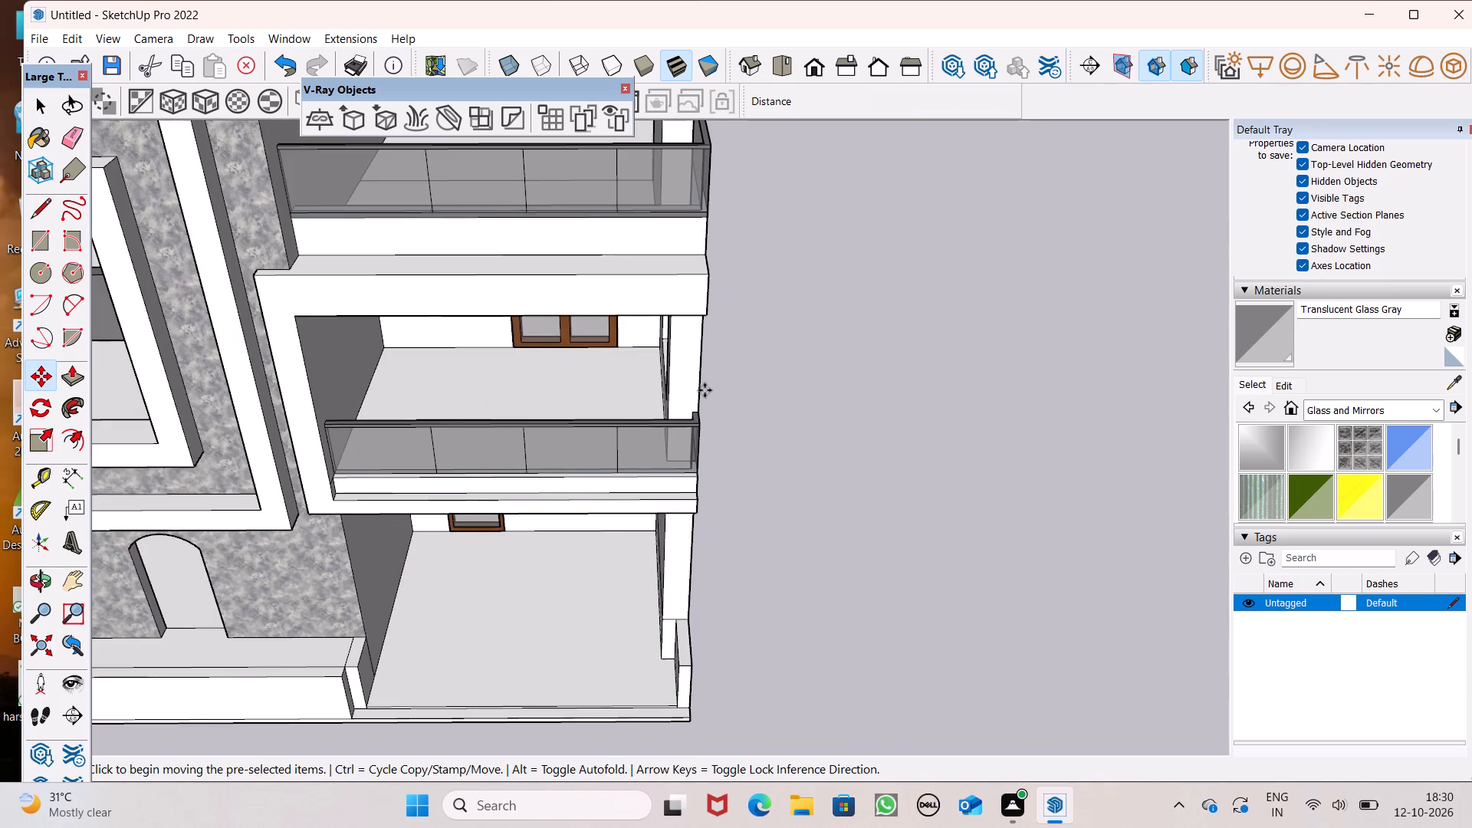
middle_drag(698, 462, 754, 227)
scroll(610, 573, up, 8)
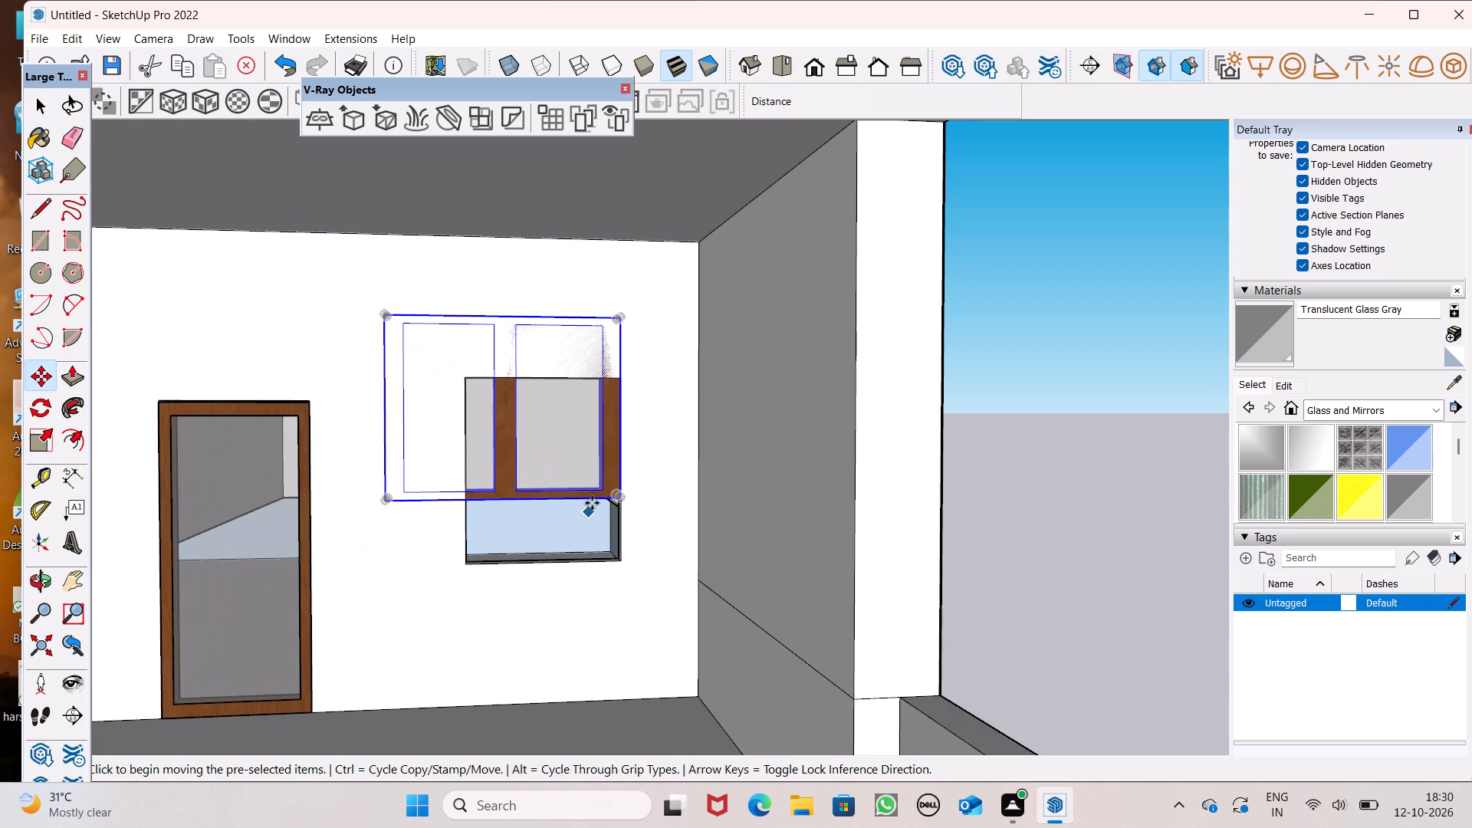
drag(618, 497, 631, 563)
Scale the panel down along the red and blue axes from its corner so it sits within the window opening.
click(43, 443)
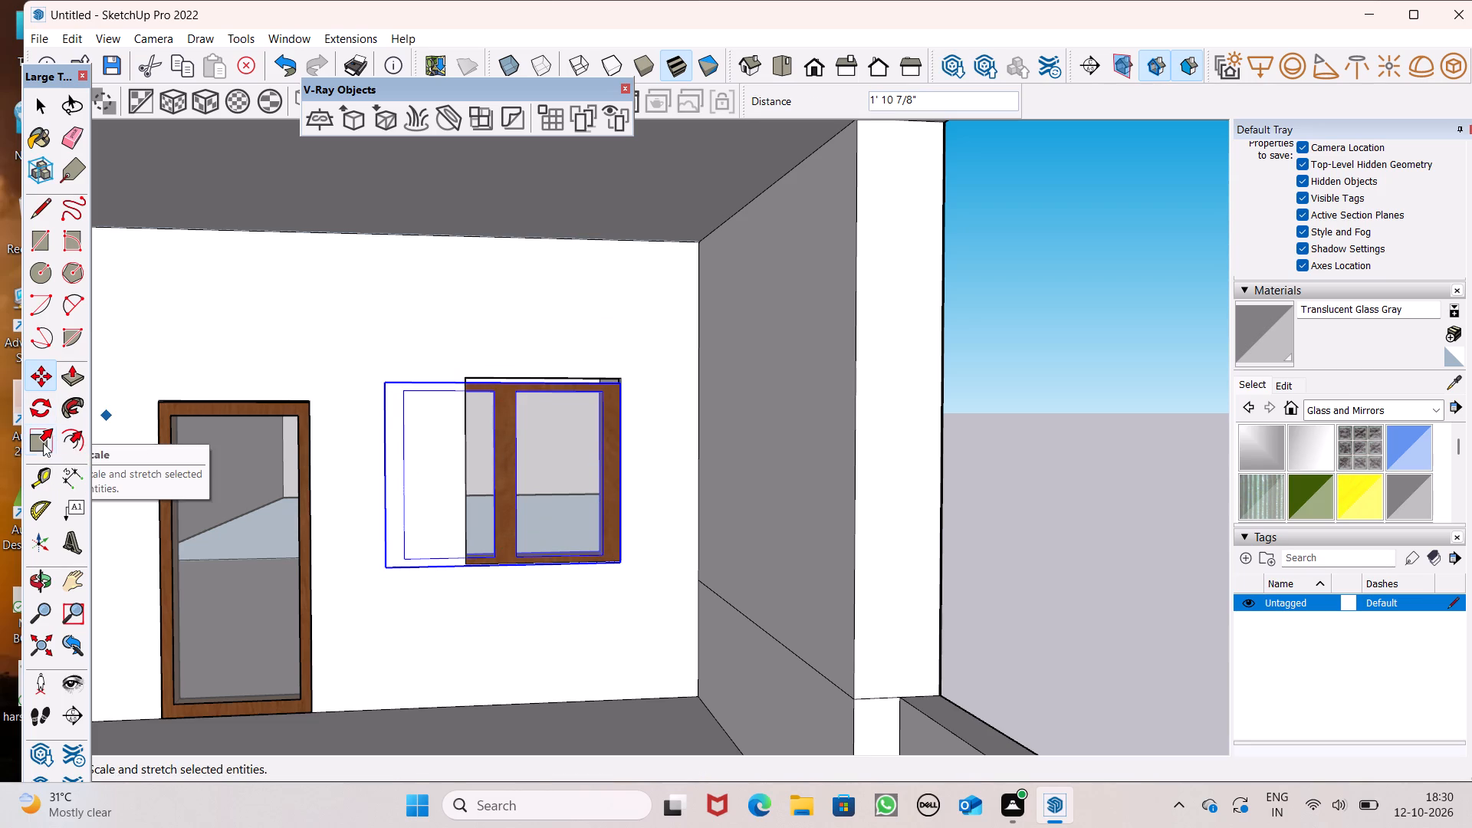
drag(393, 383, 548, 457)
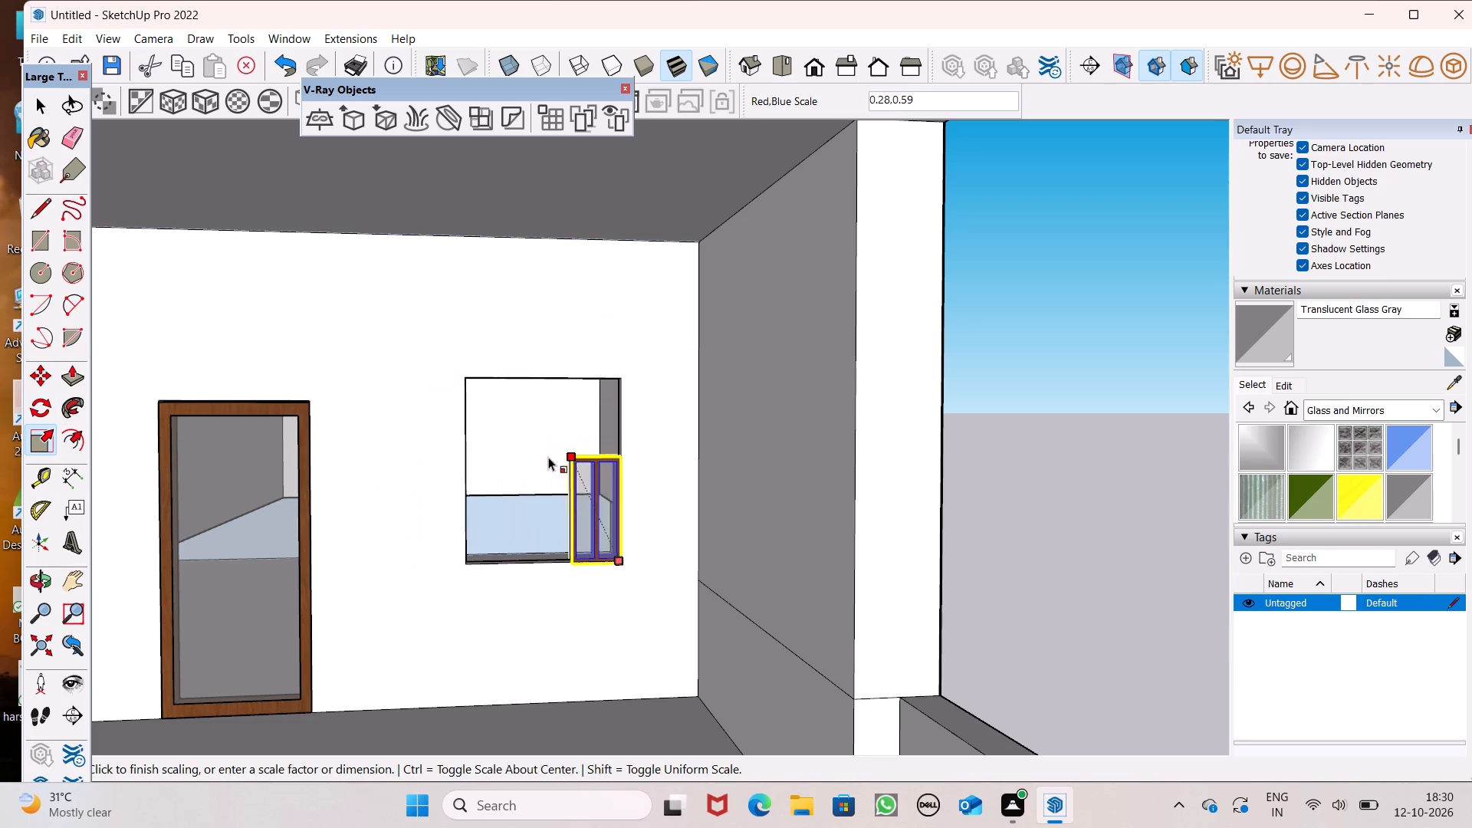
drag(548, 457, 523, 458)
Widen the panel along the red axis until it spans the full width of the ground-floor window opening.
scroll(535, 480, up, 4)
middle_drag(544, 560, 639, 583)
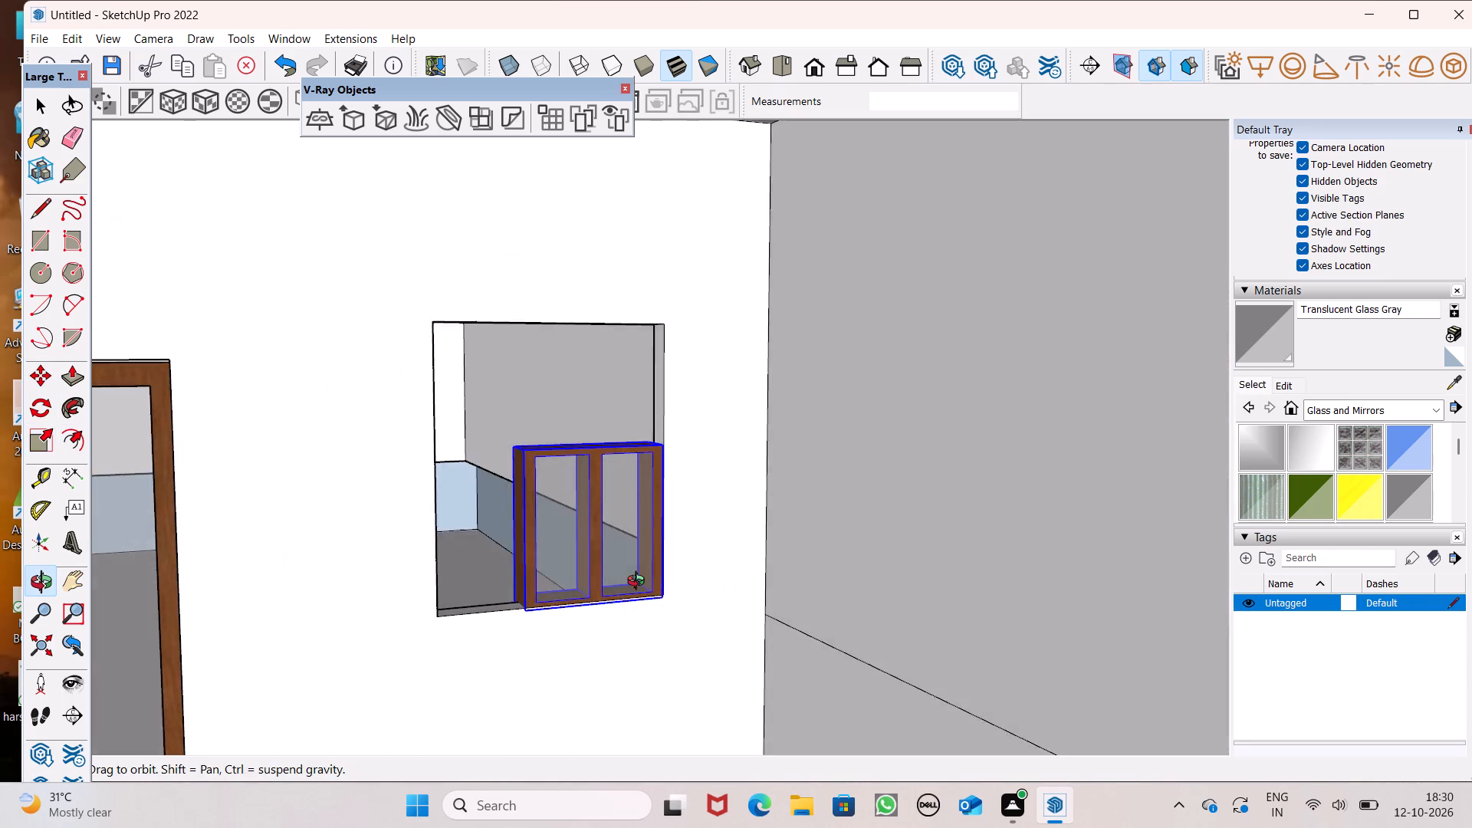
middle_drag(639, 583, 652, 577)
scroll(500, 531, up, 4)
scroll(555, 517, down, 5)
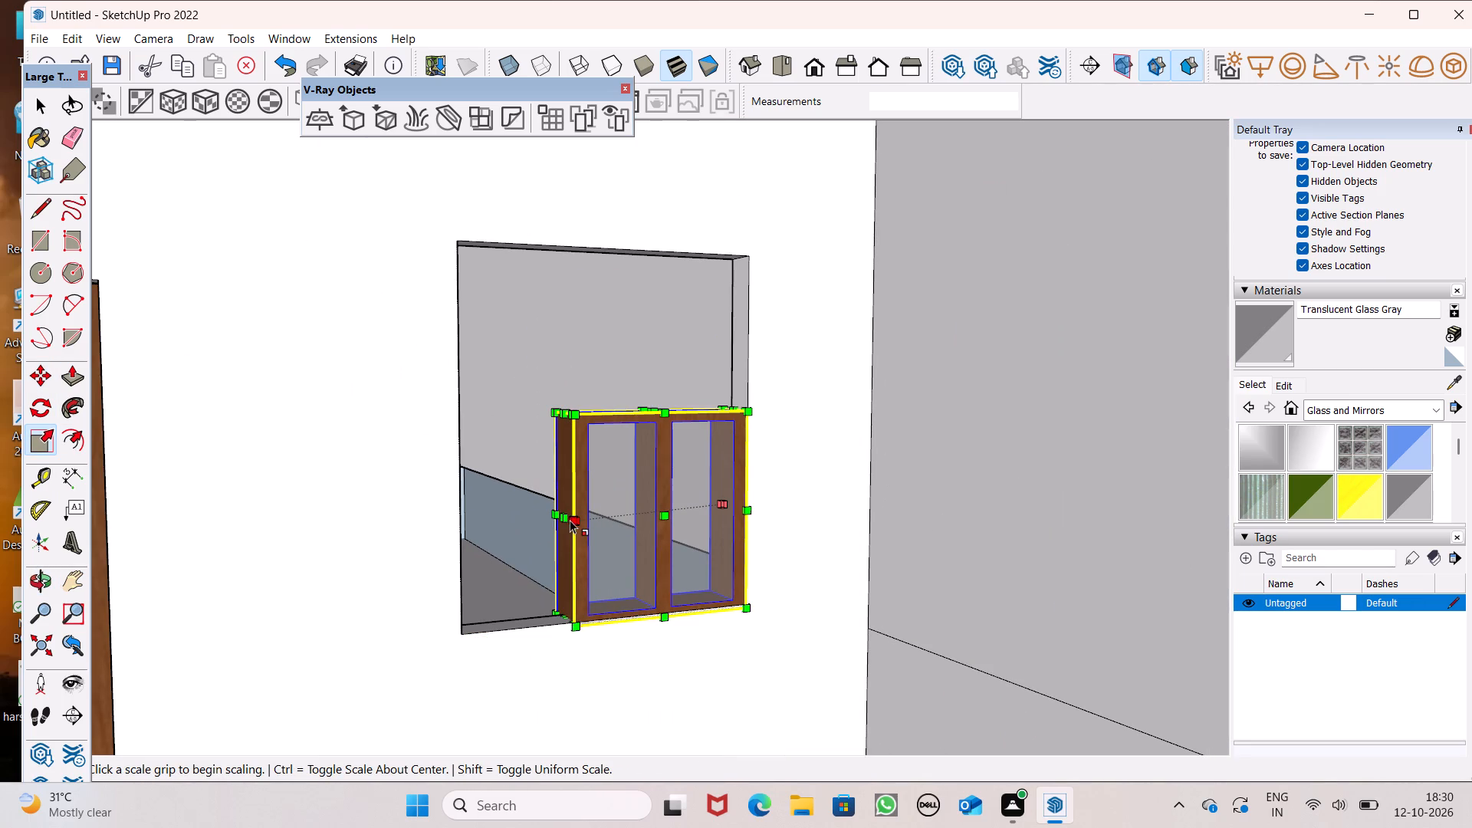
drag(561, 517, 449, 537)
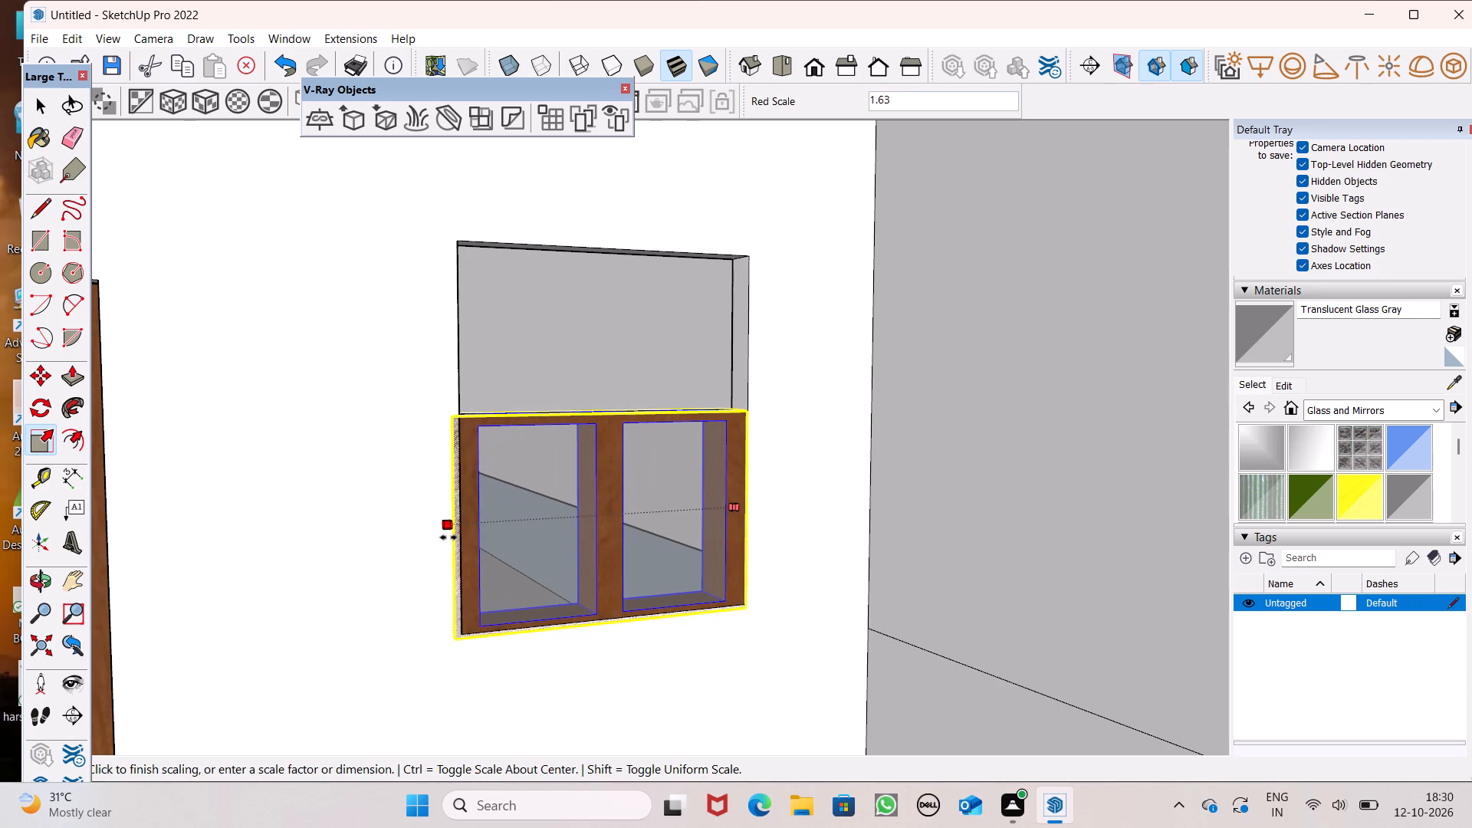
drag(449, 537, 447, 536)
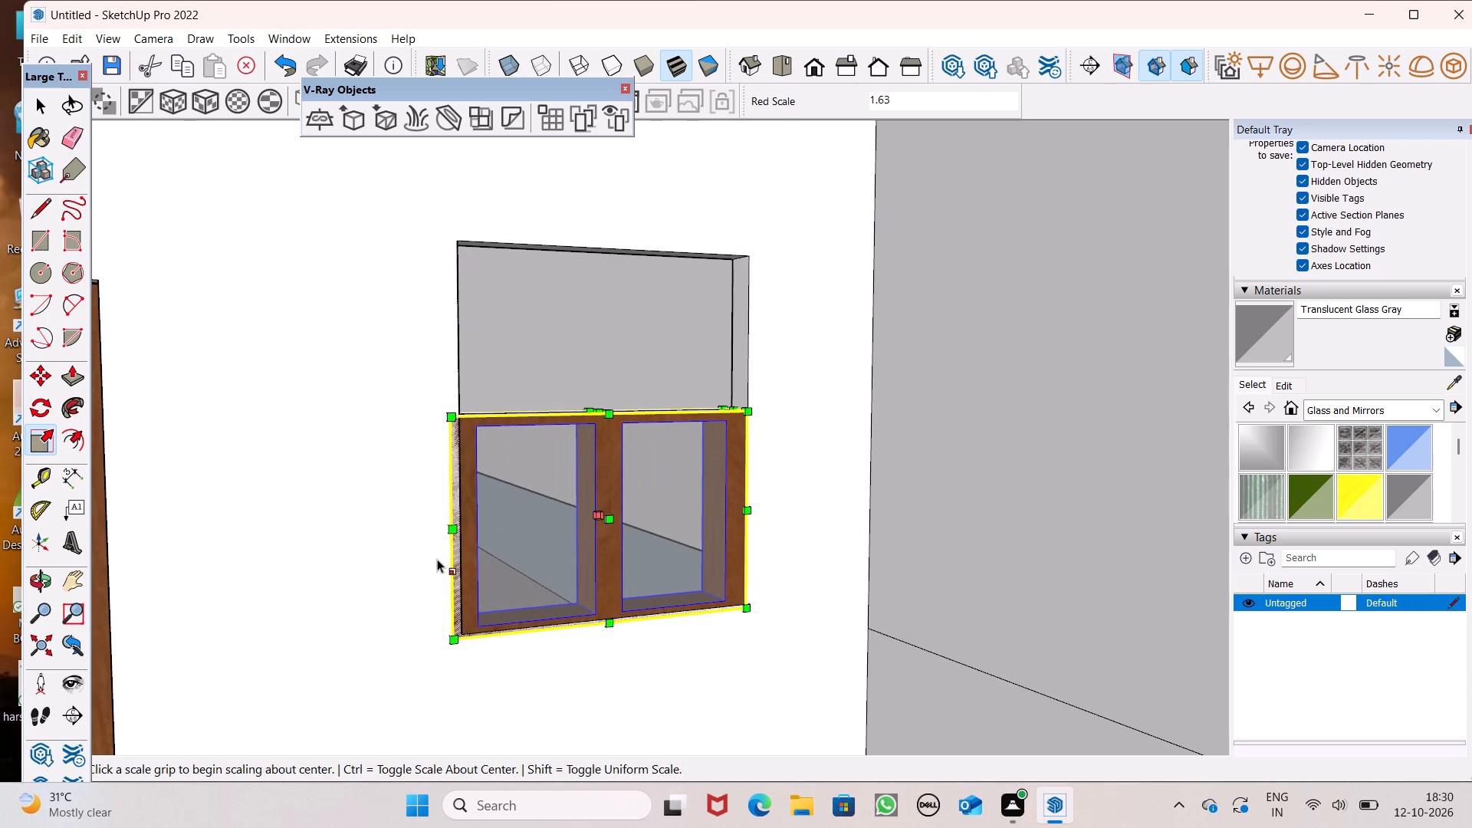
key(ctrl+z)
drag(564, 520, 462, 544)
key(space)
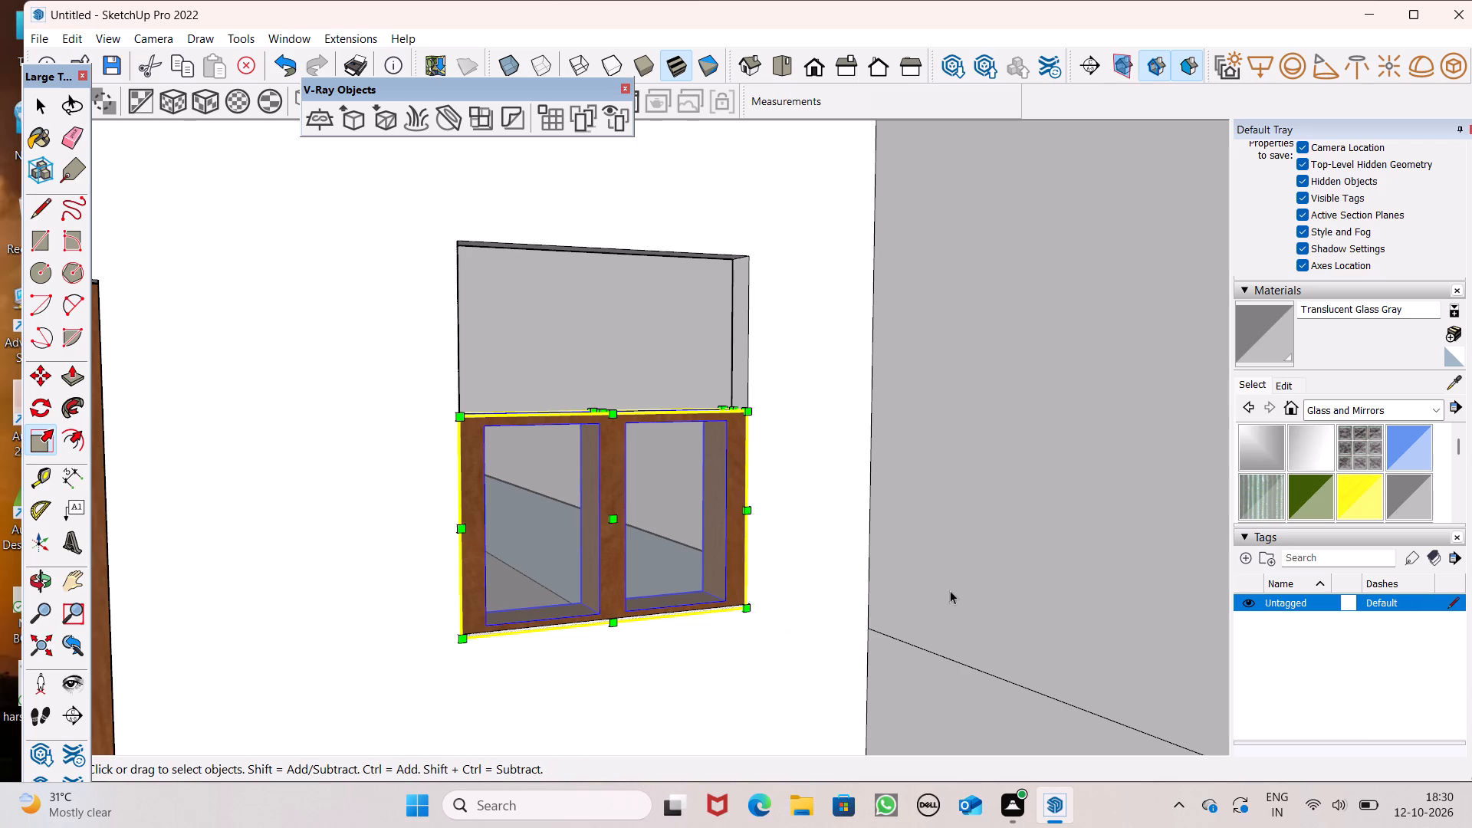
Move the panel by its lower corner to align exactly with the lower corner of the window opening.
key(m)
key(Return)
drag(750, 607, 748, 605)
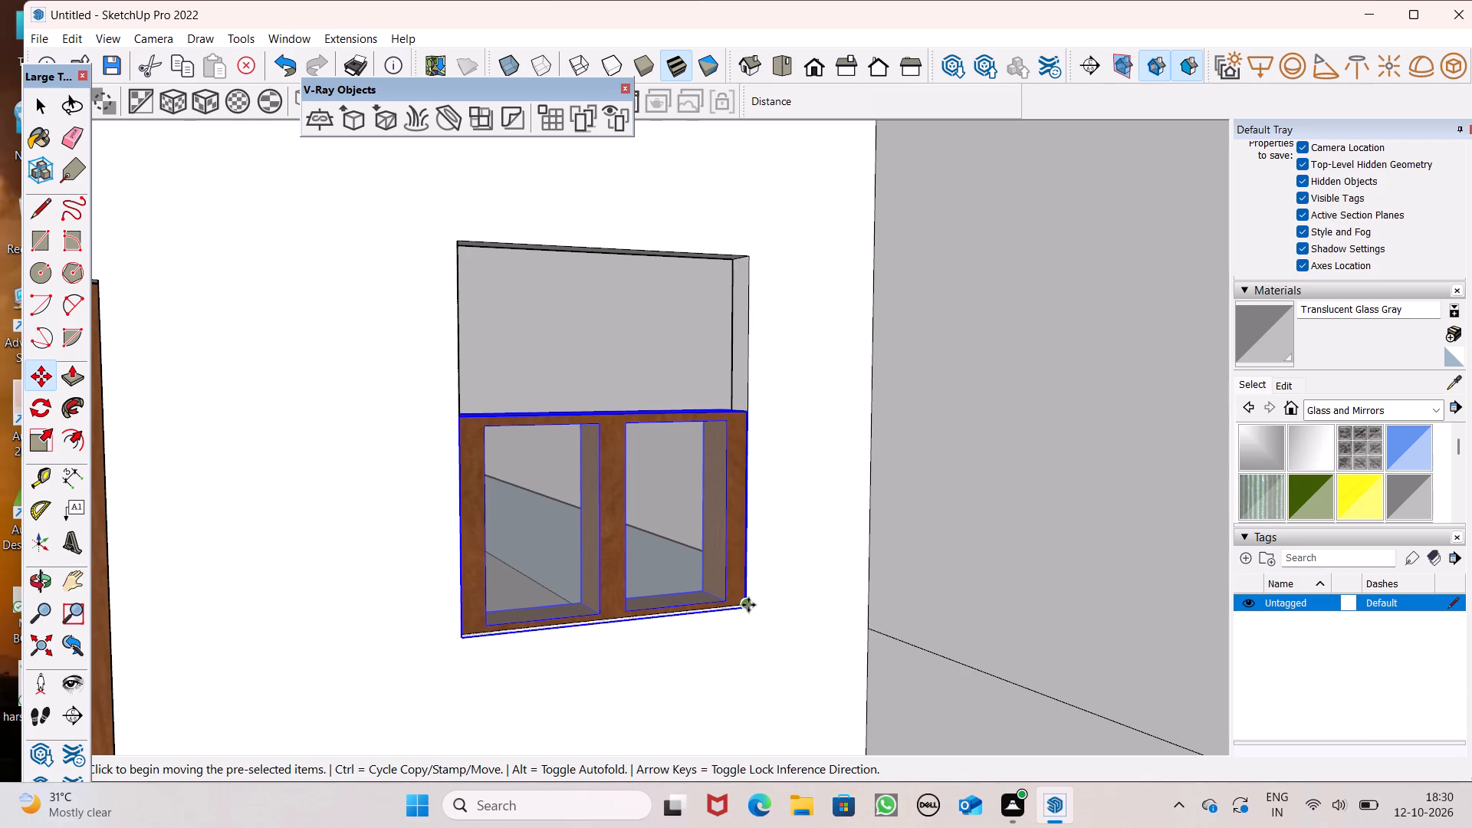
drag(748, 605, 743, 595)
middle_drag(766, 596, 747, 608)
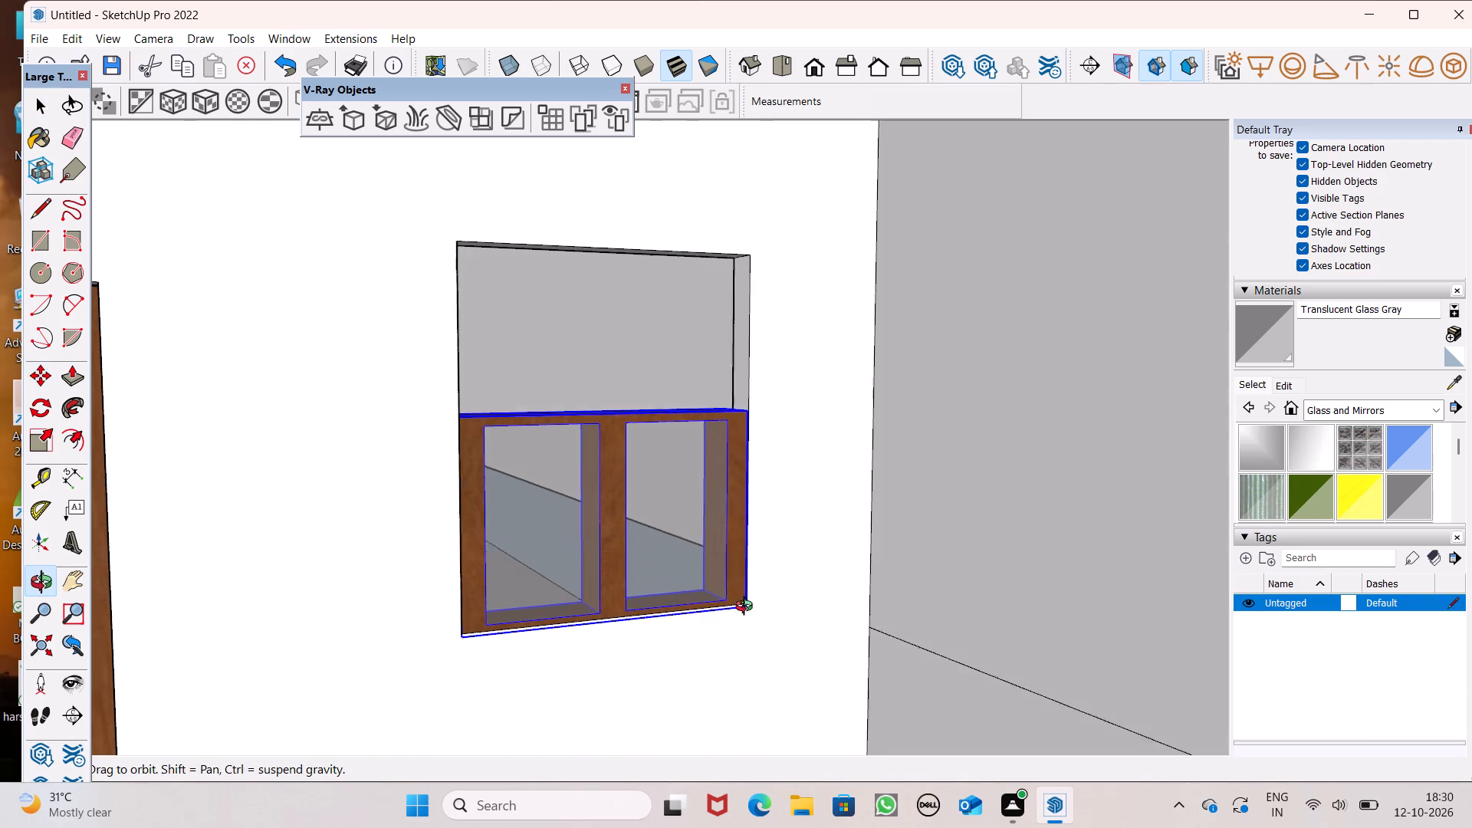
middle_drag(747, 608, 718, 624)
scroll(720, 615, up, 9)
scroll(826, 588, up, 7)
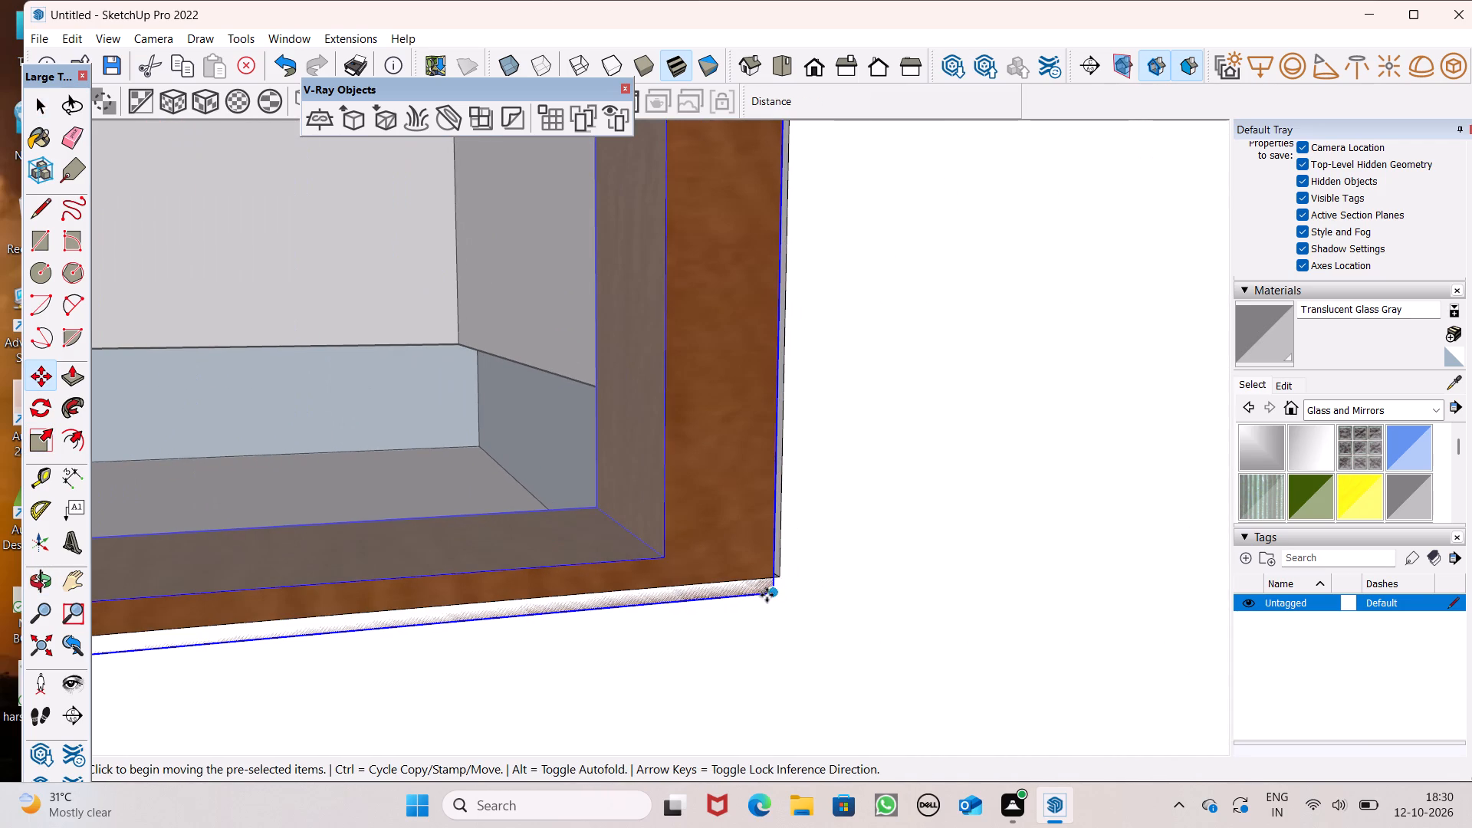
drag(777, 597, 778, 573)
scroll(854, 600, down, 9)
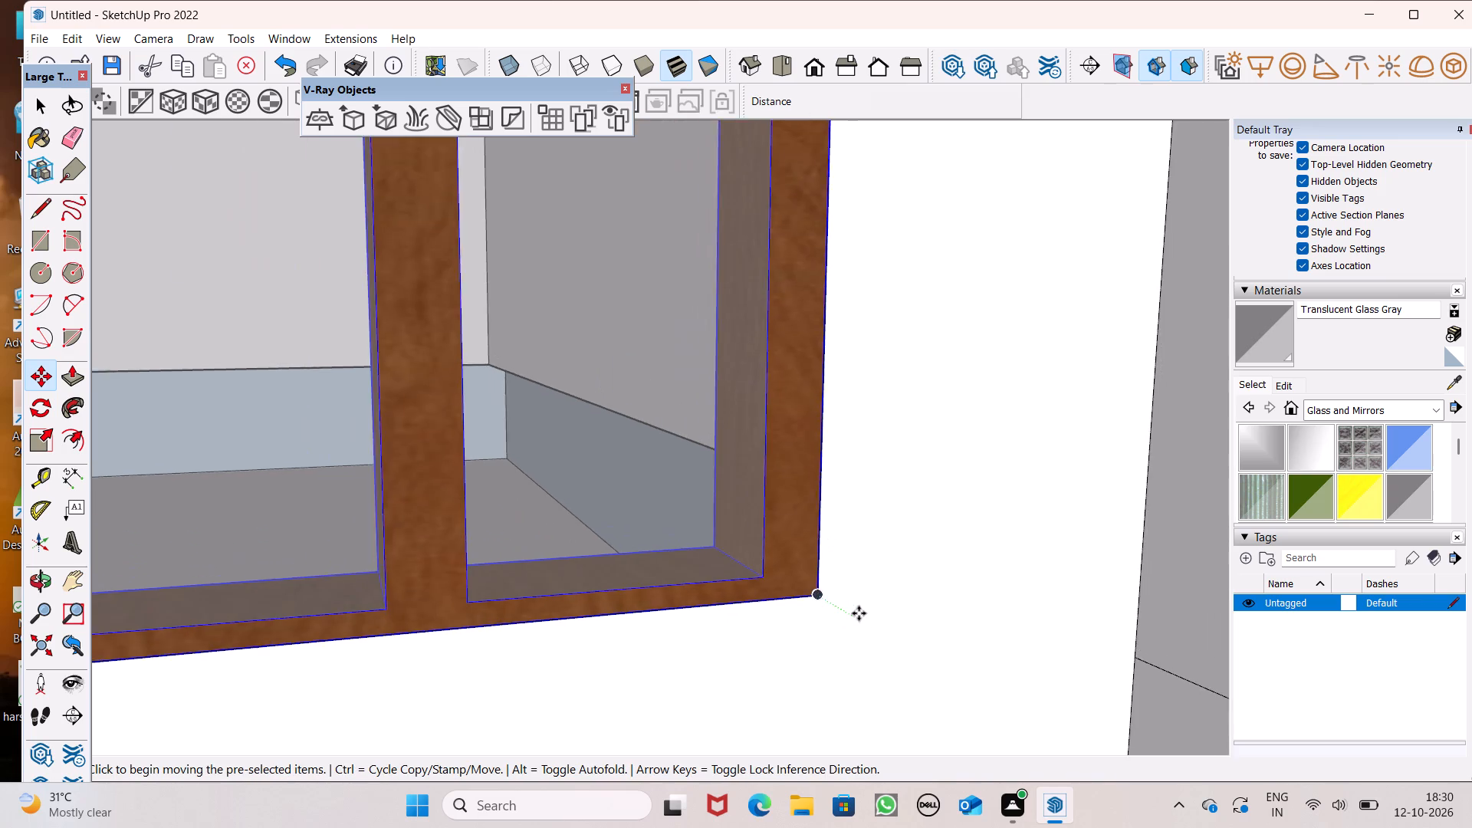
scroll(859, 613, down, 10)
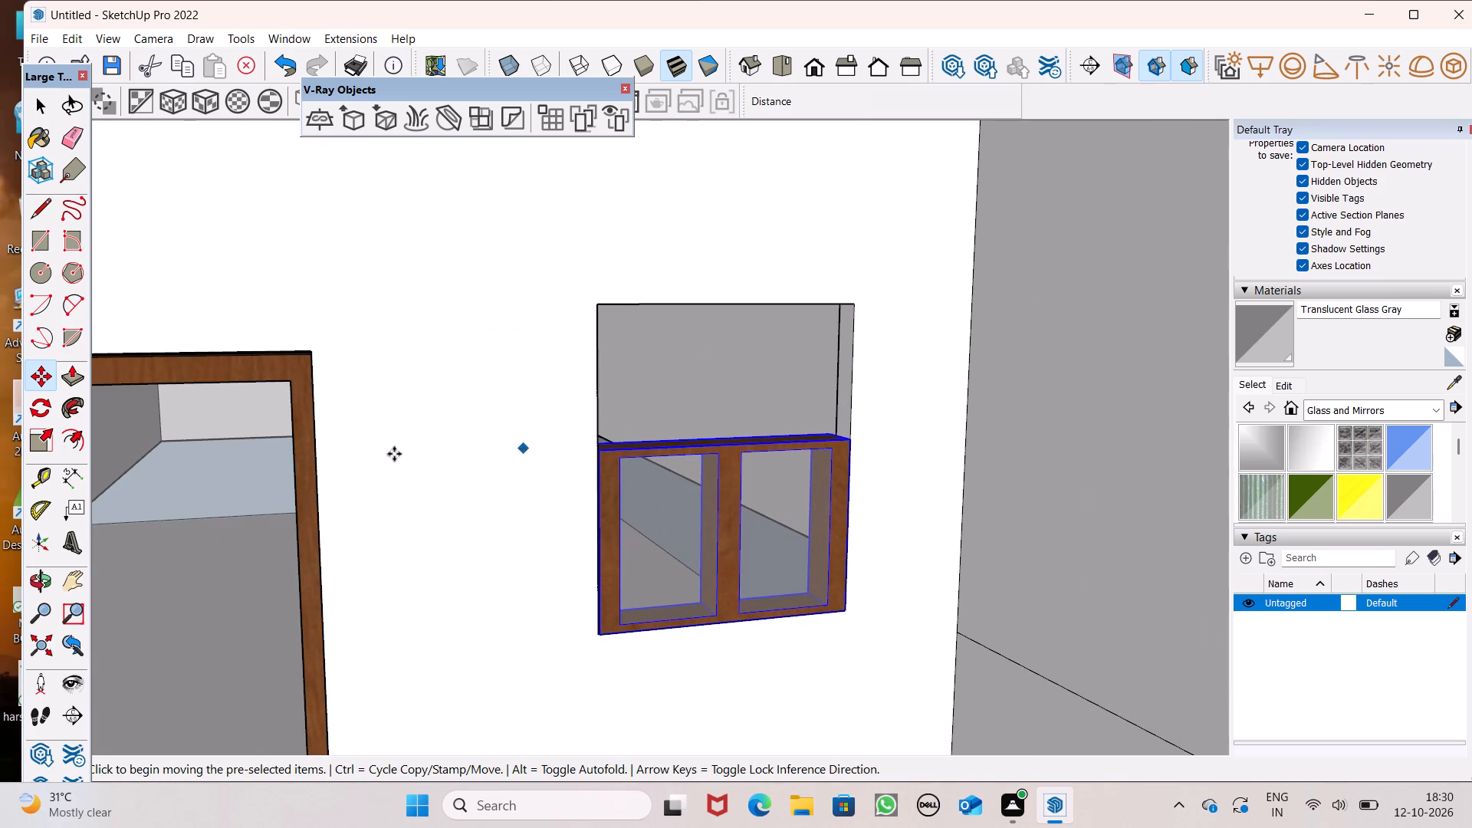
Scale the panel up along the blue axis by about 1.76 to meet the window opening's top edge, and deselect it.
click(41, 447)
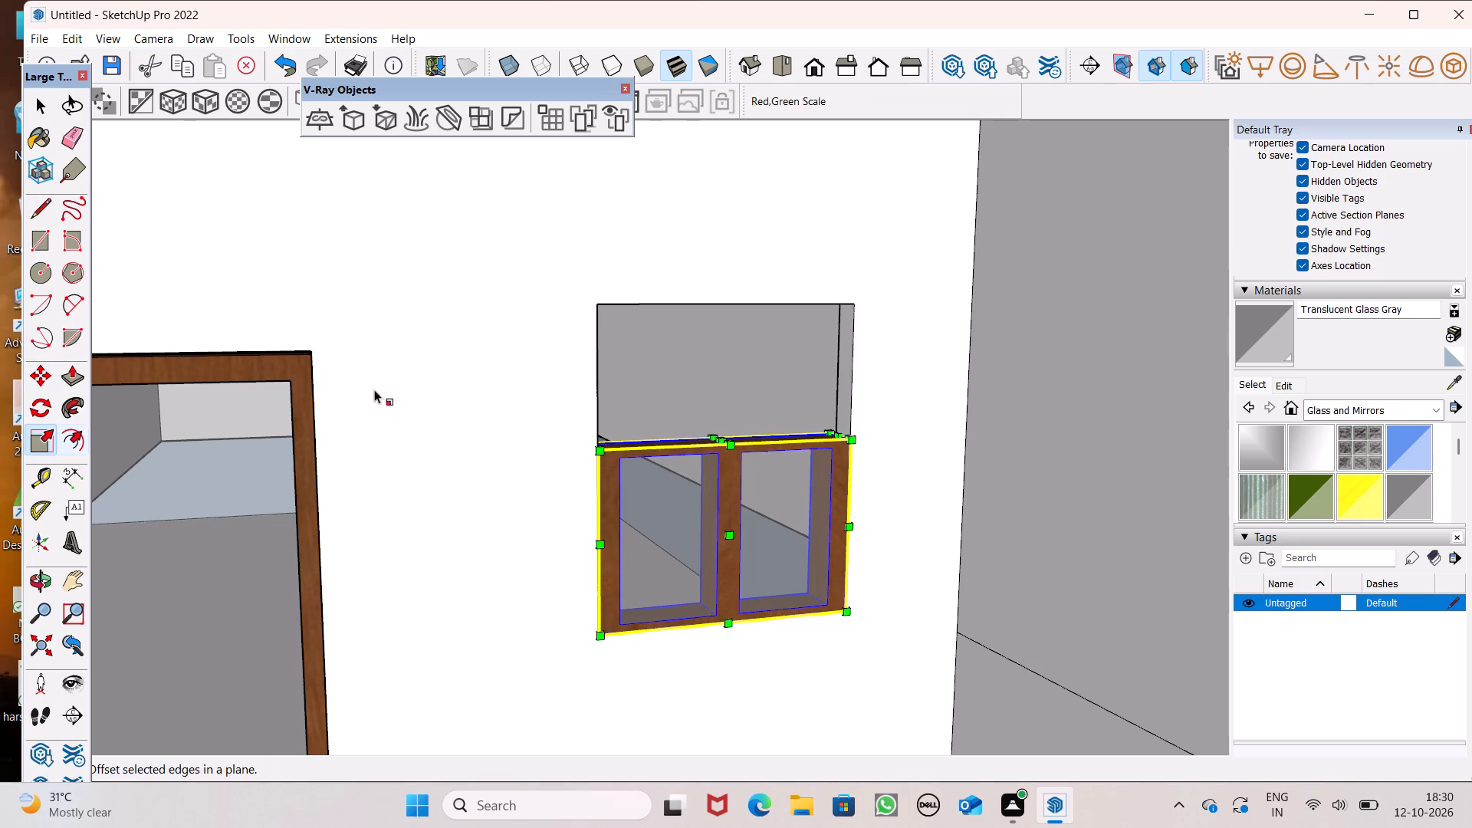
middle_drag(511, 458, 581, 540)
drag(711, 430, 724, 383)
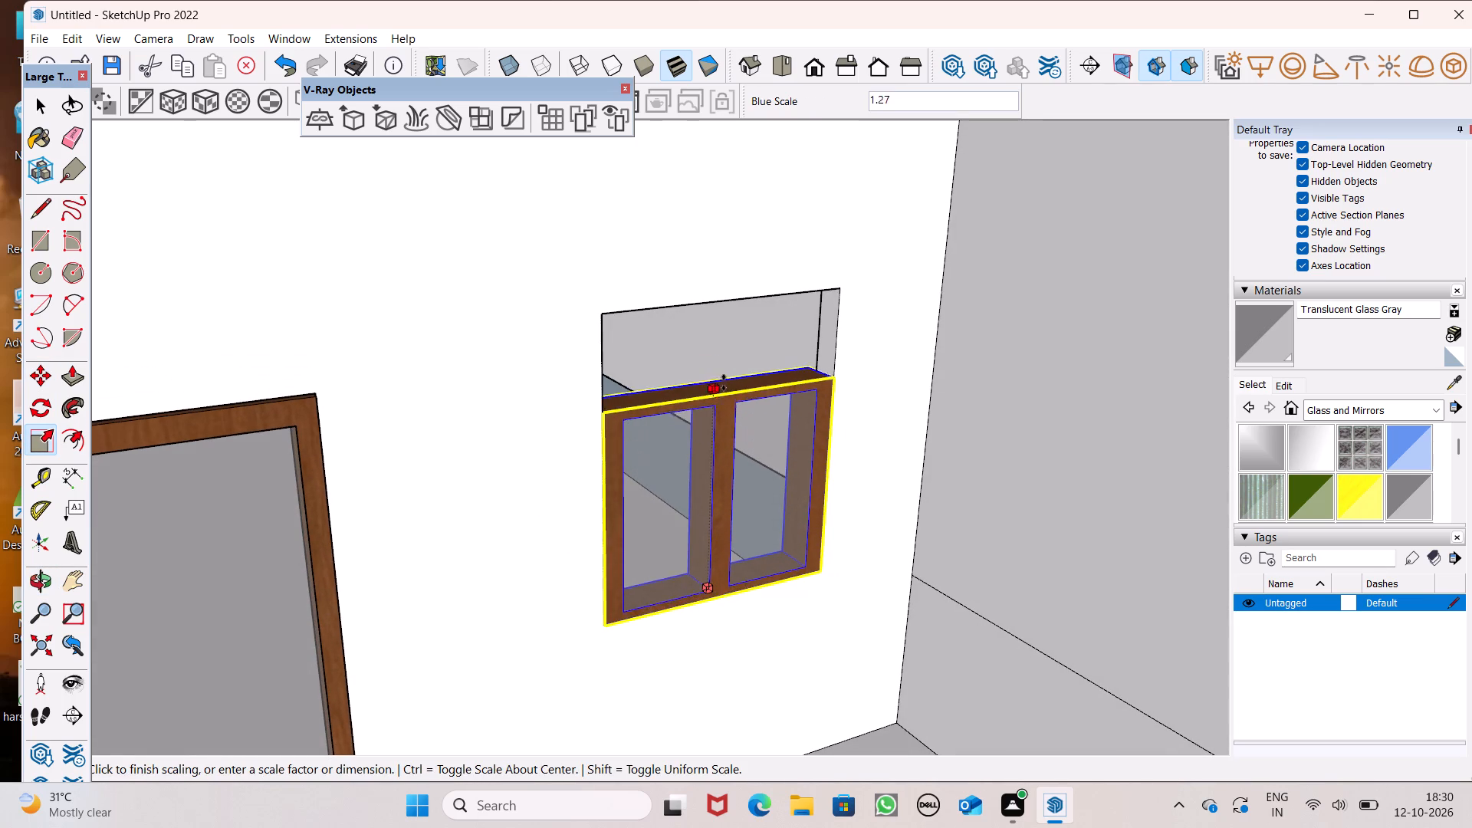
drag(724, 383, 738, 303)
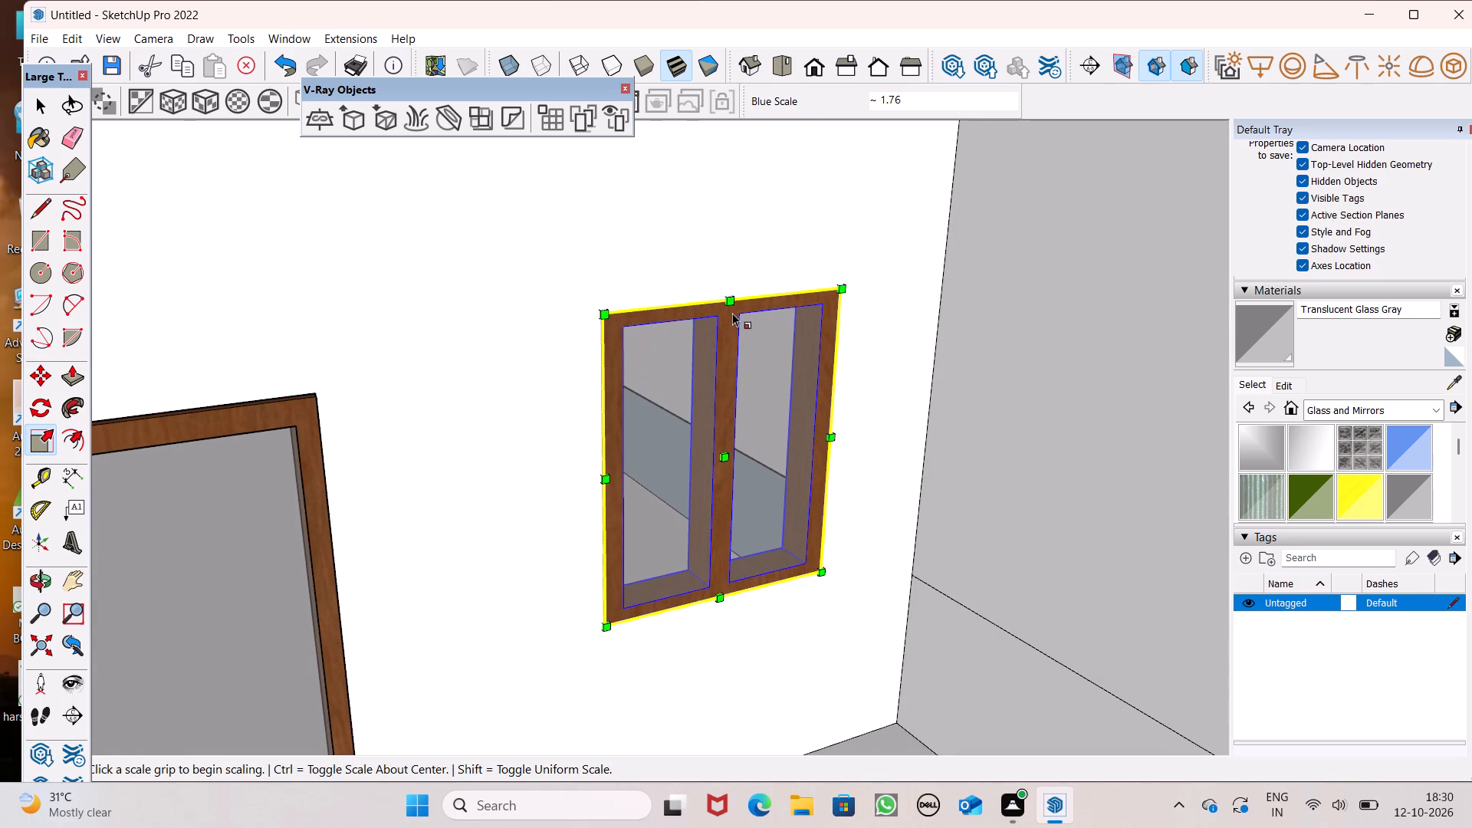
key(space)
scroll(697, 417, down, 1)
scroll(695, 423, up, 1)
scroll(694, 423, down, 2)
key(space)
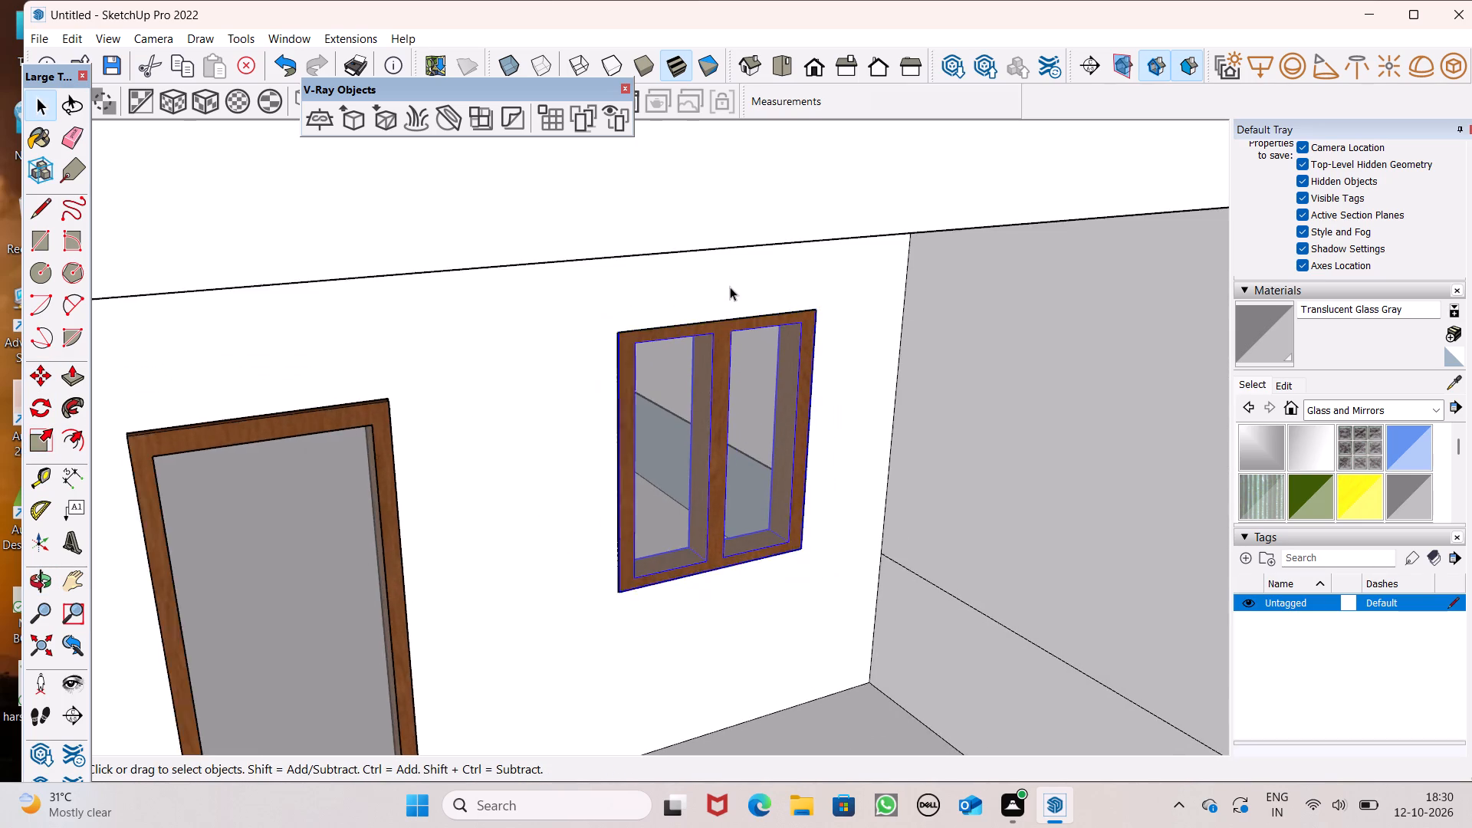
scroll(731, 285, down, 13)
scroll(767, 389, down, 6)
click(928, 413)
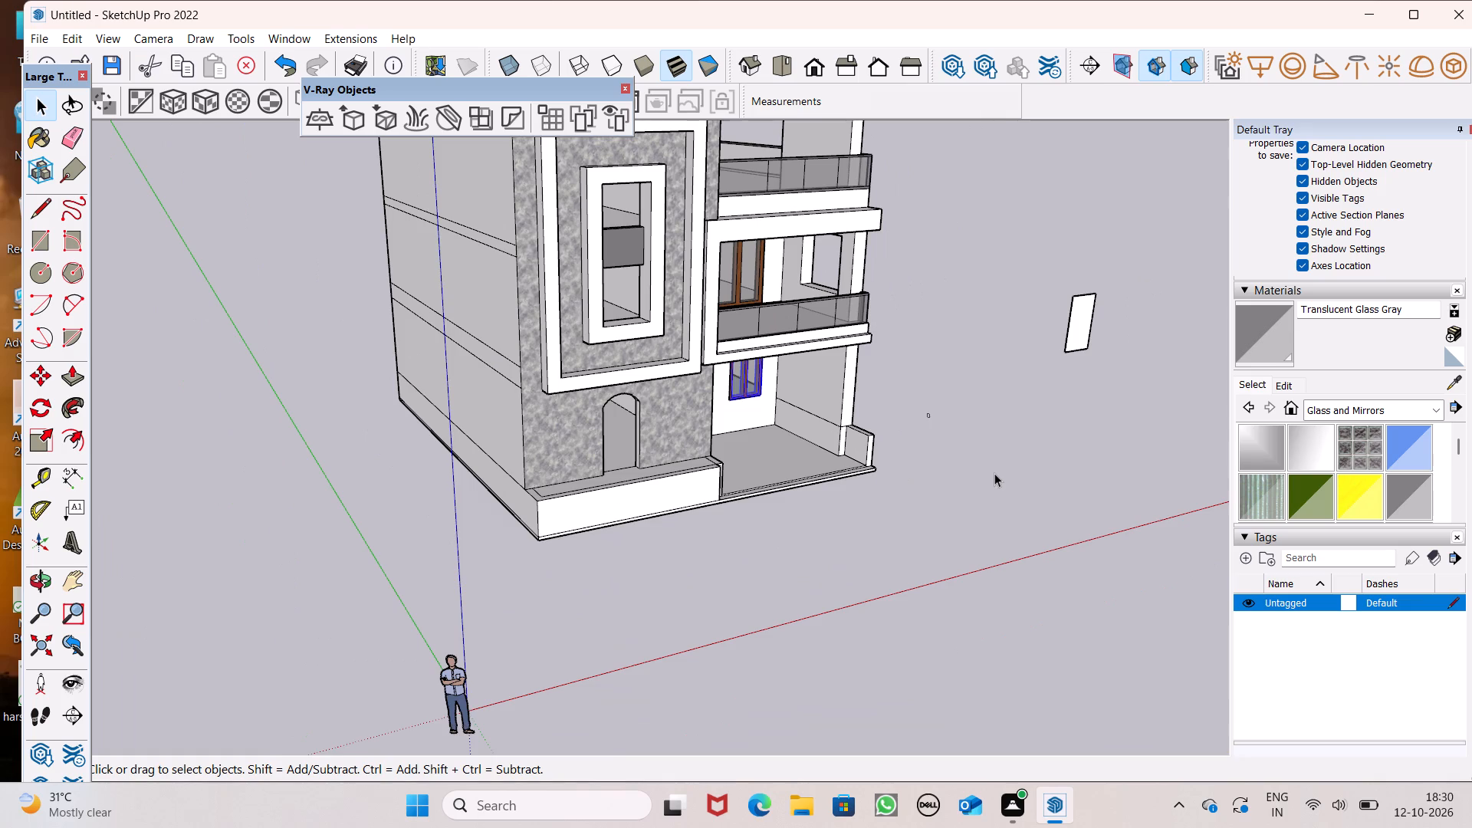
Draw an upright rectangle about 3' 11 7/8" by 3' 5/8" in the empty space beside the house, facing the front.
scroll(994, 473, down, 1)
middle_drag(949, 473, 656, 433)
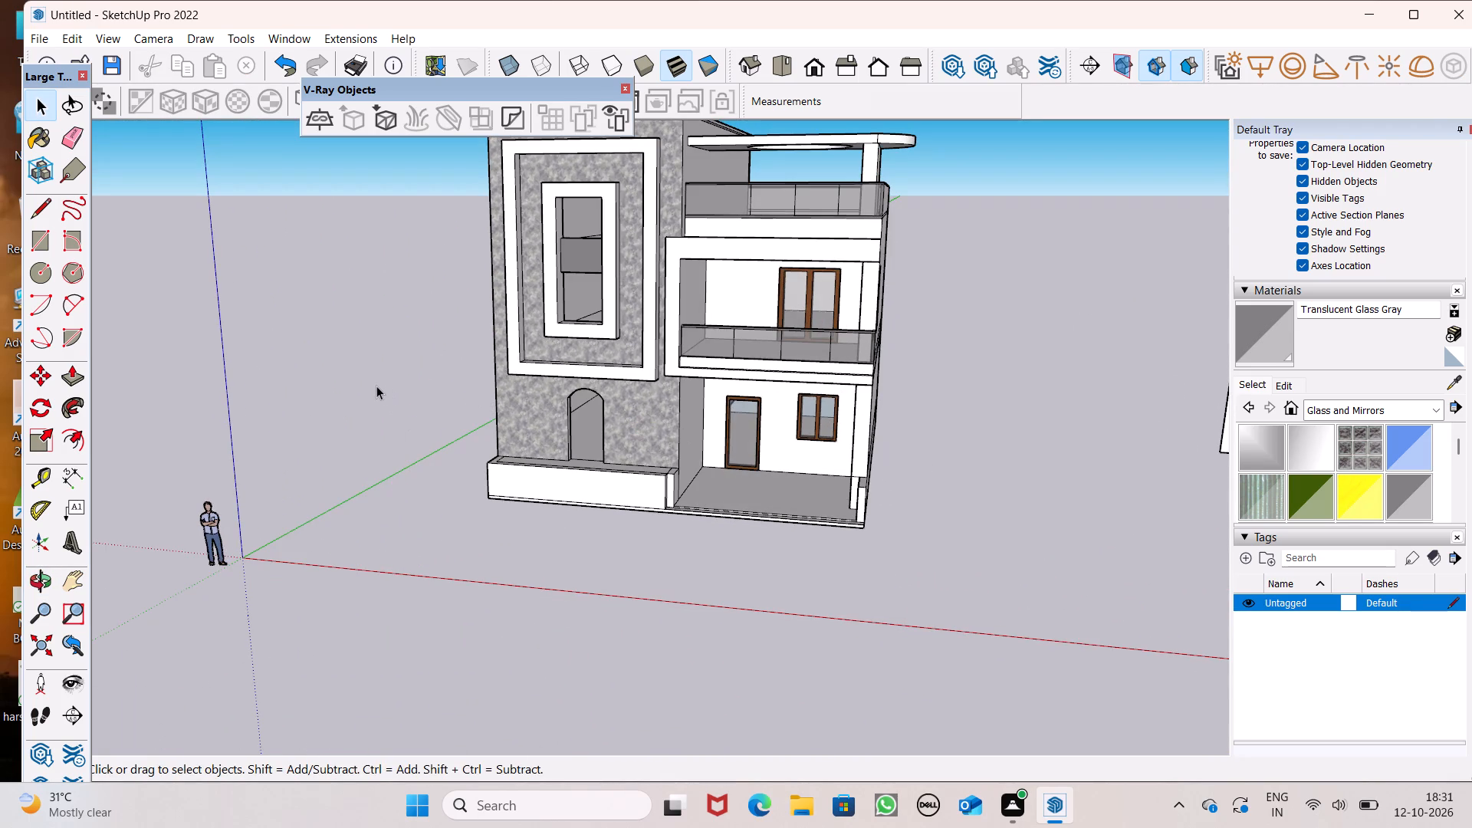
click(39, 226)
scroll(92, 386, down, 3)
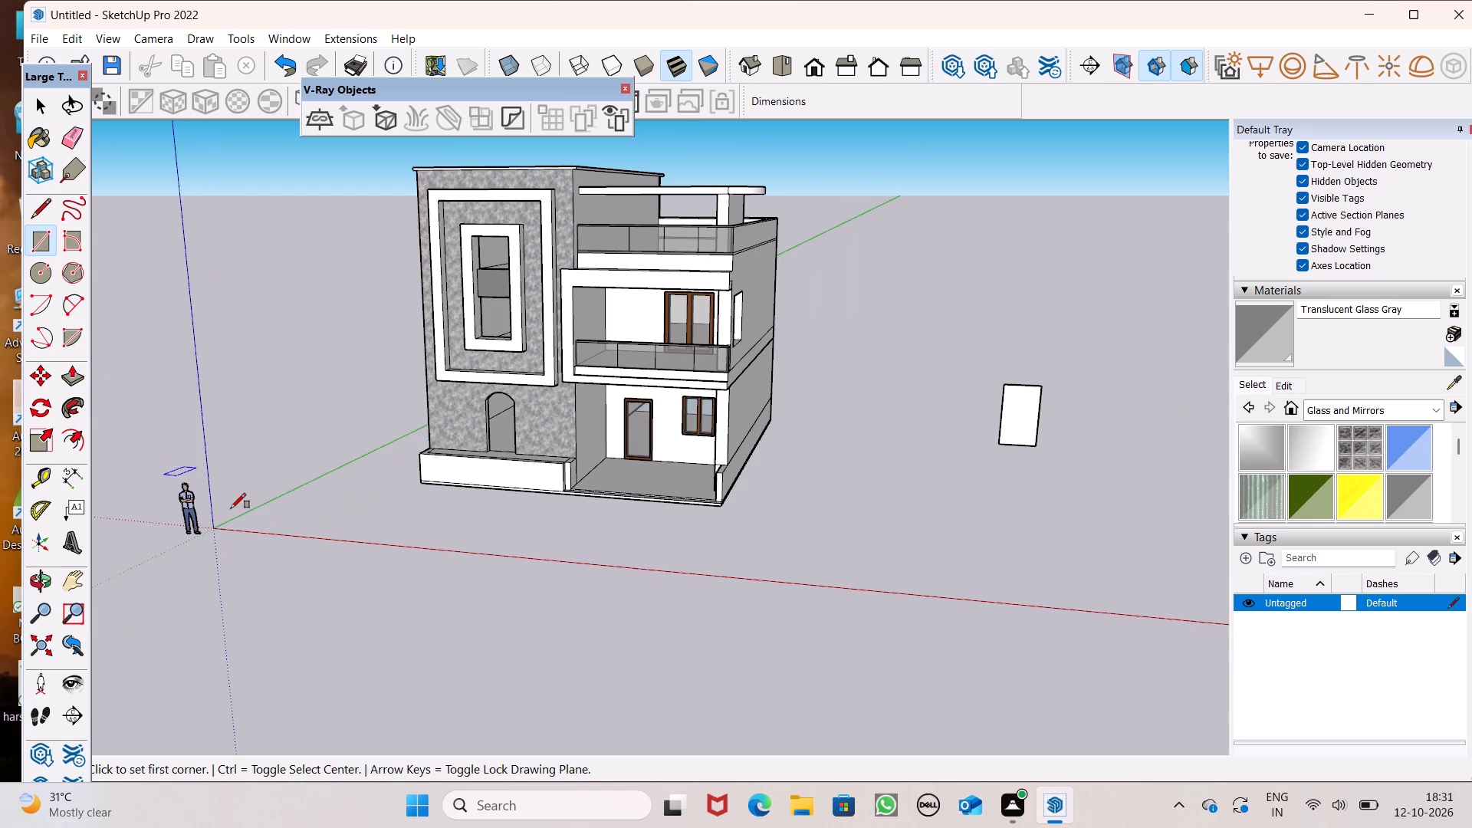
middle_drag(822, 655, 850, 514)
middle_drag(840, 484, 876, 605)
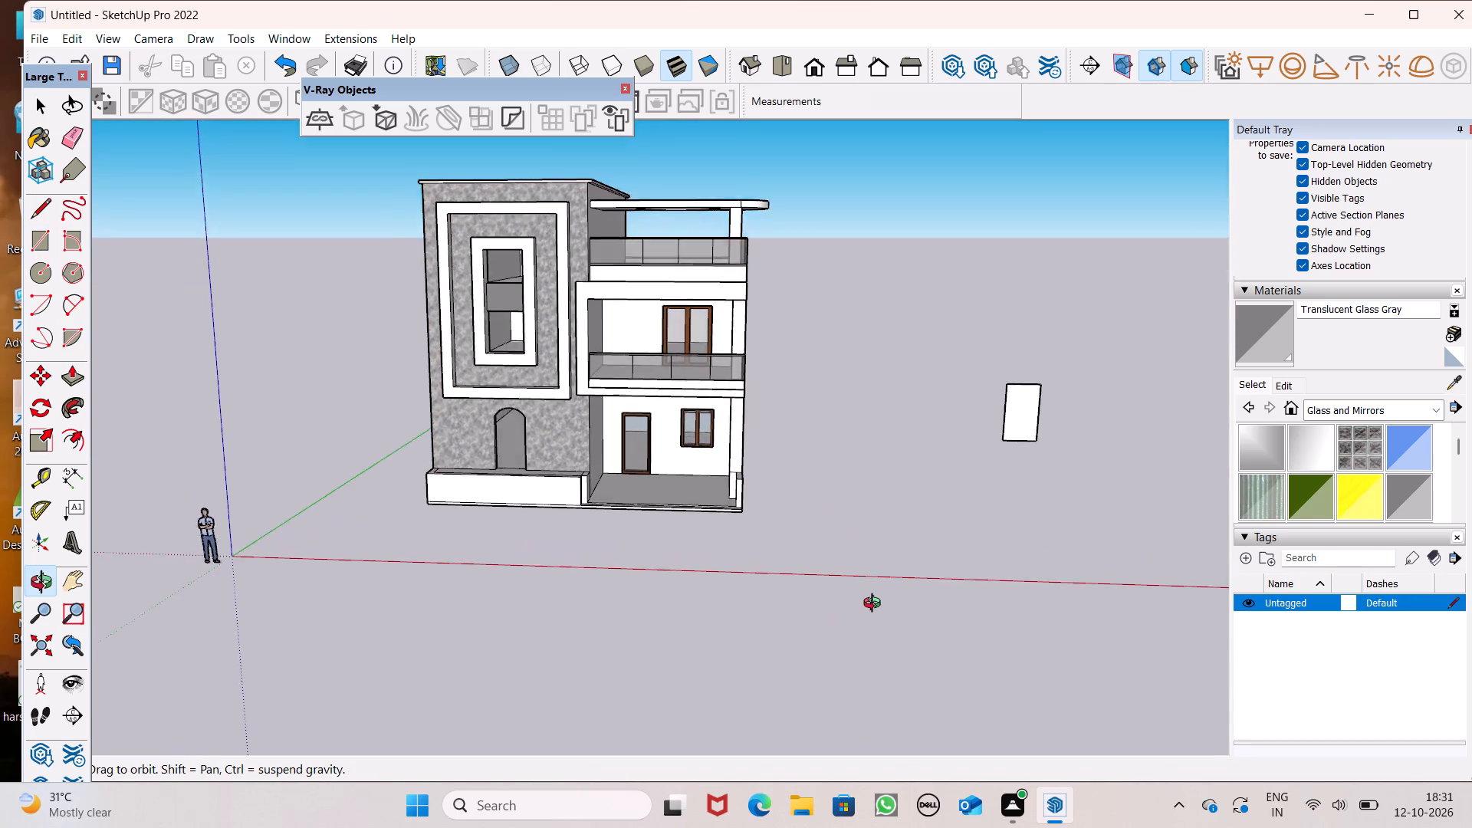
middle_drag(876, 605, 875, 591)
scroll(915, 511, up, 5)
middle_drag(887, 592, 884, 560)
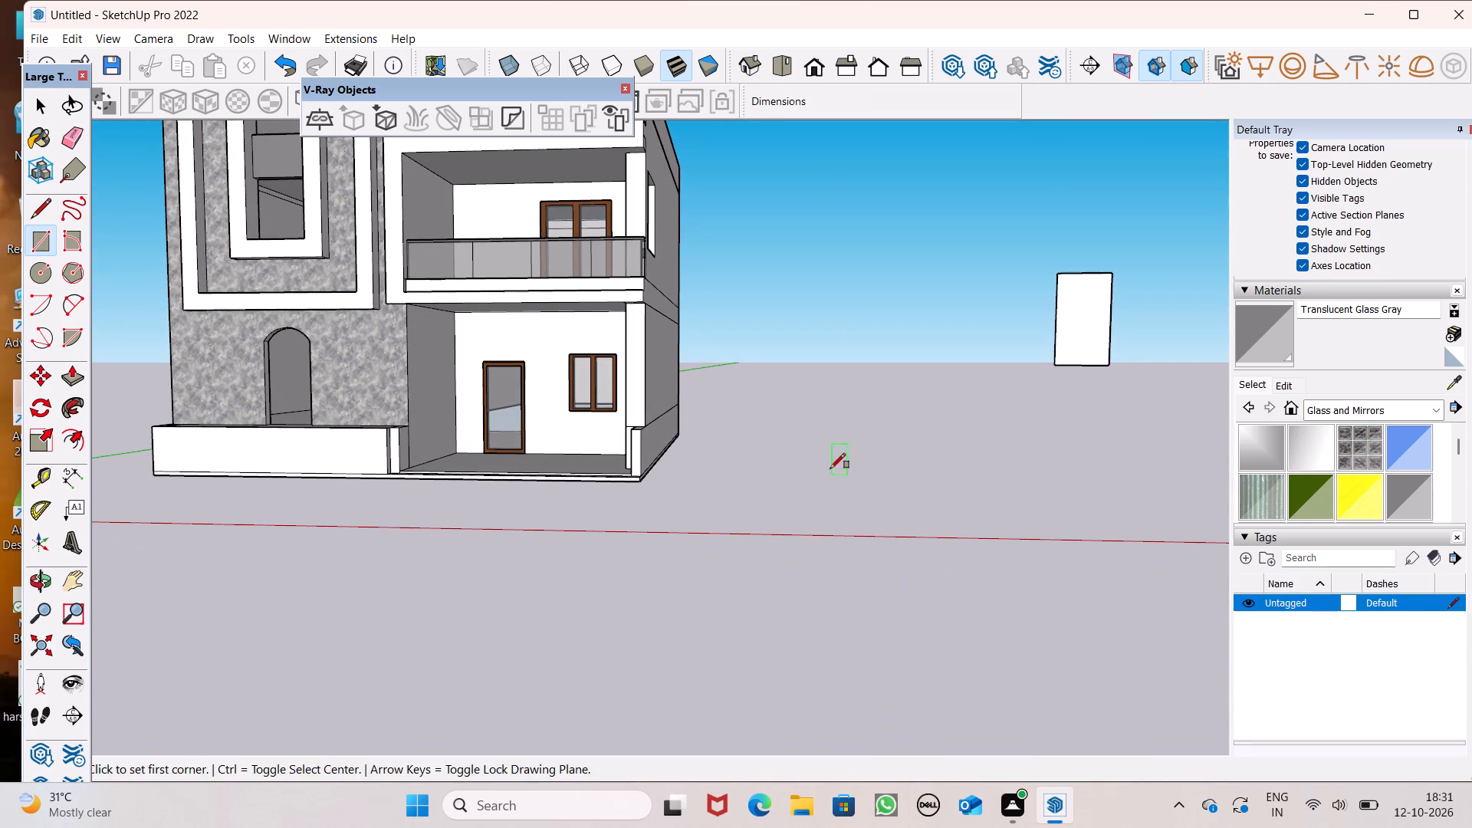
click(828, 463)
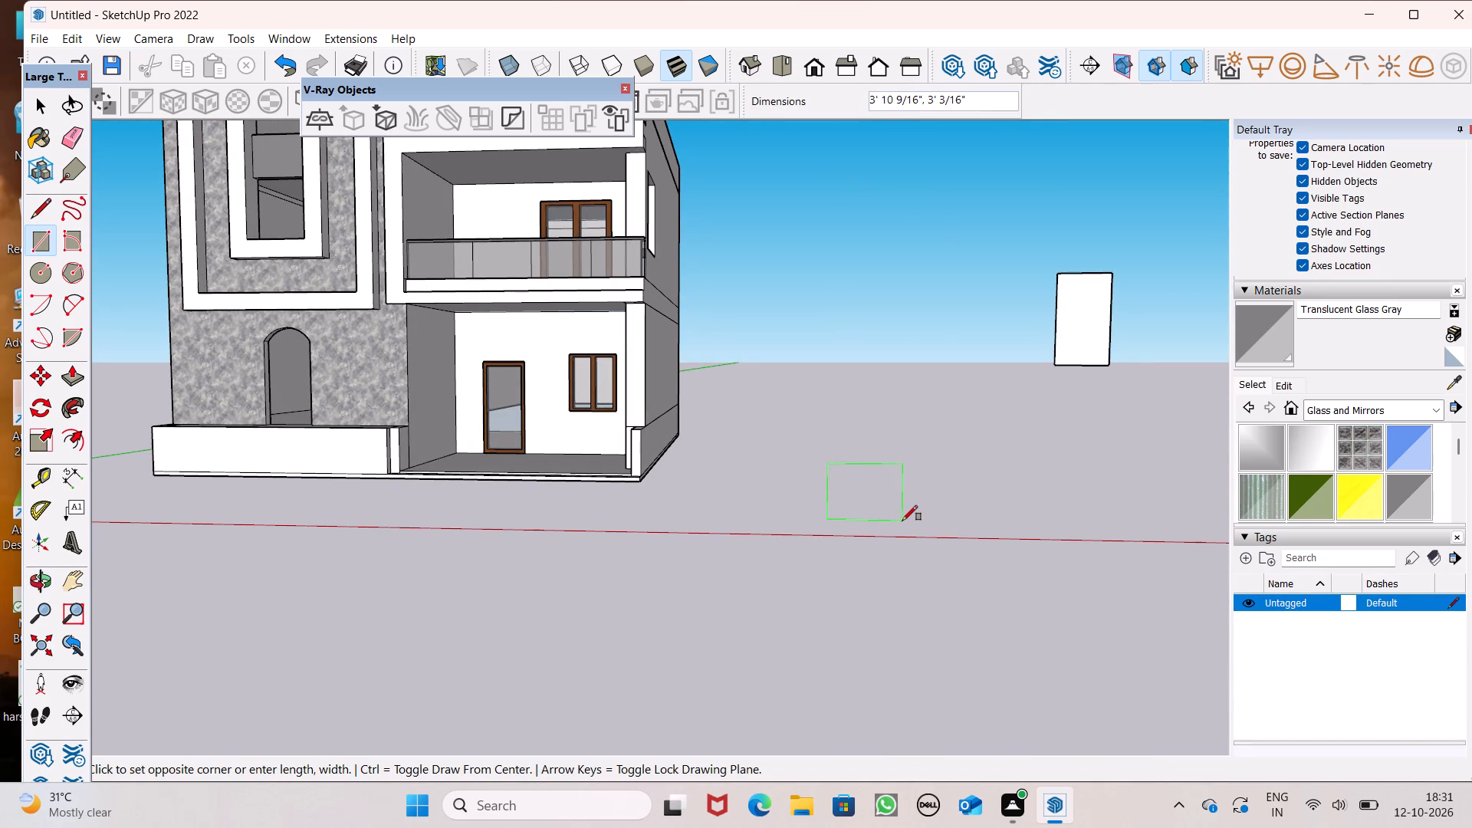
scroll(902, 521, up, 1)
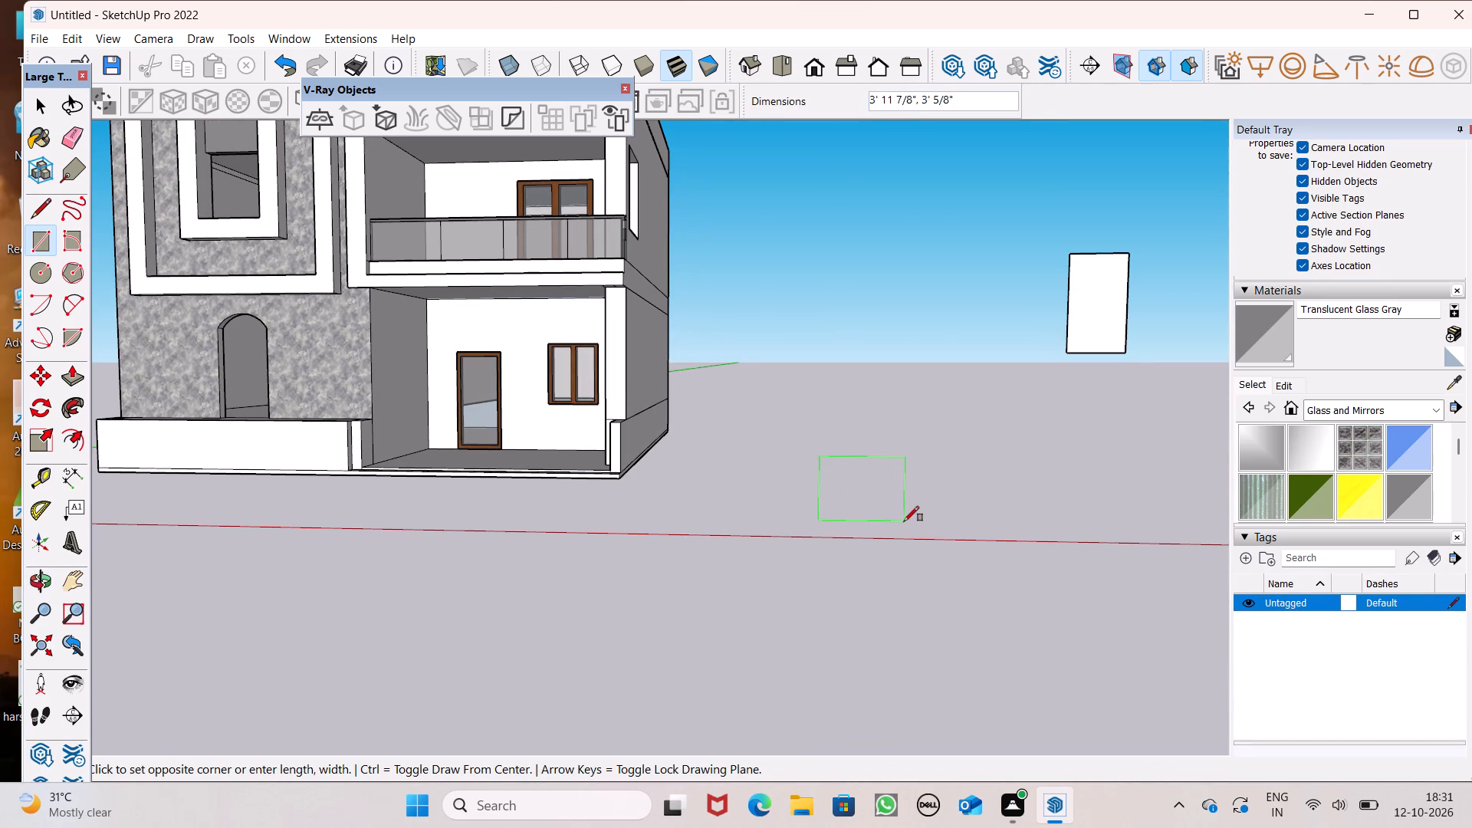
click(904, 521)
key(space)
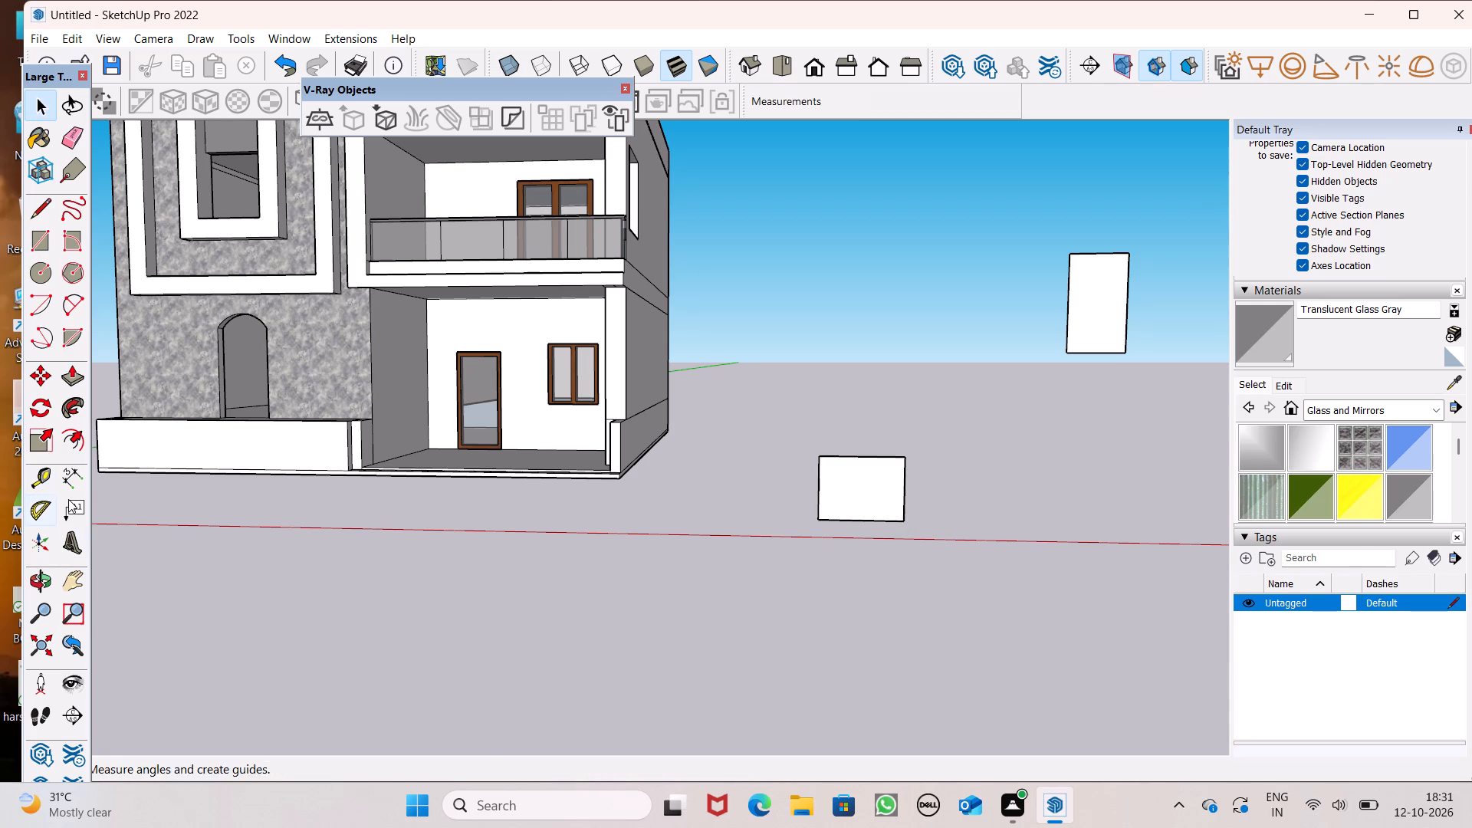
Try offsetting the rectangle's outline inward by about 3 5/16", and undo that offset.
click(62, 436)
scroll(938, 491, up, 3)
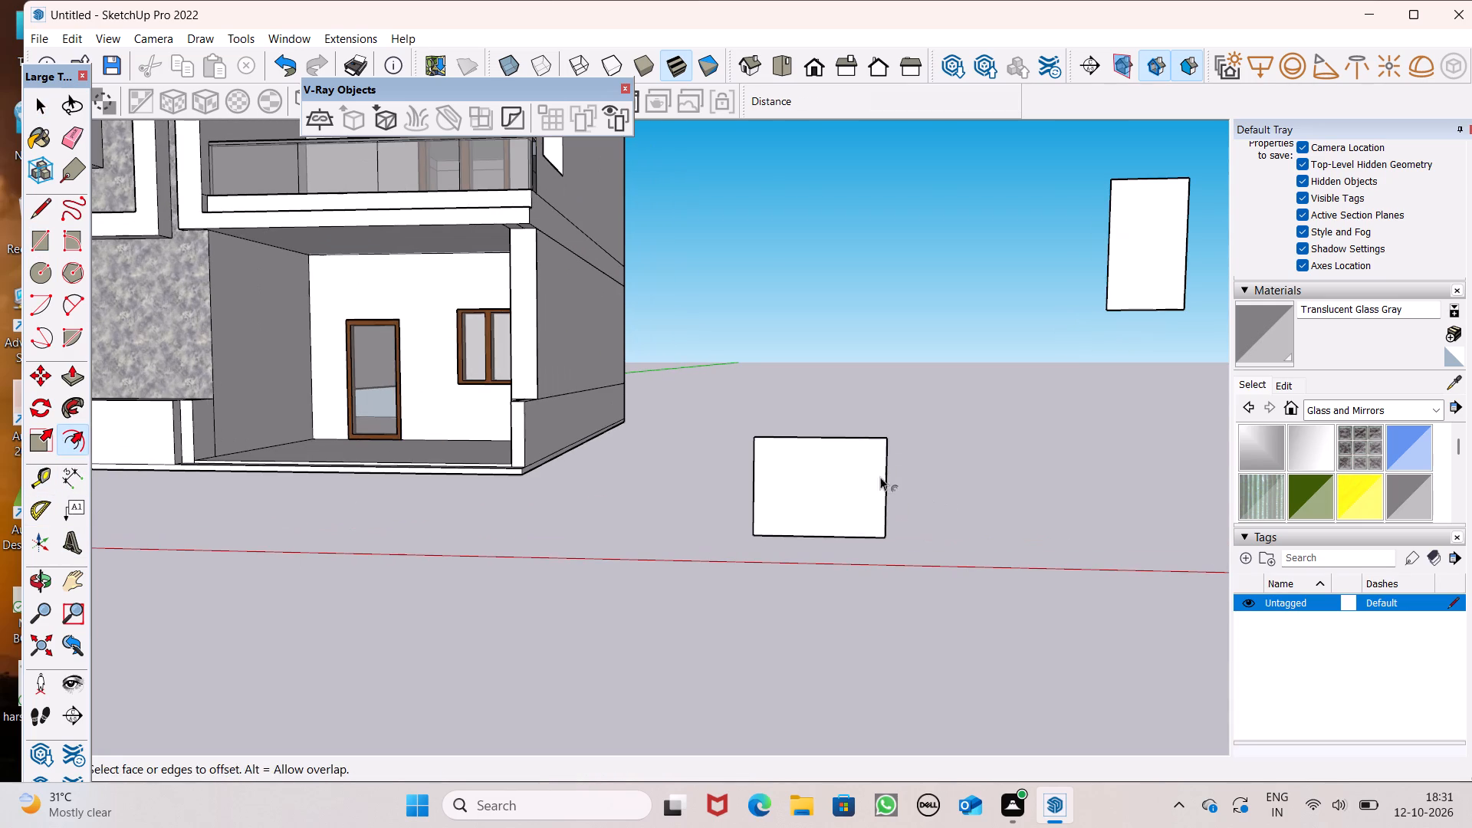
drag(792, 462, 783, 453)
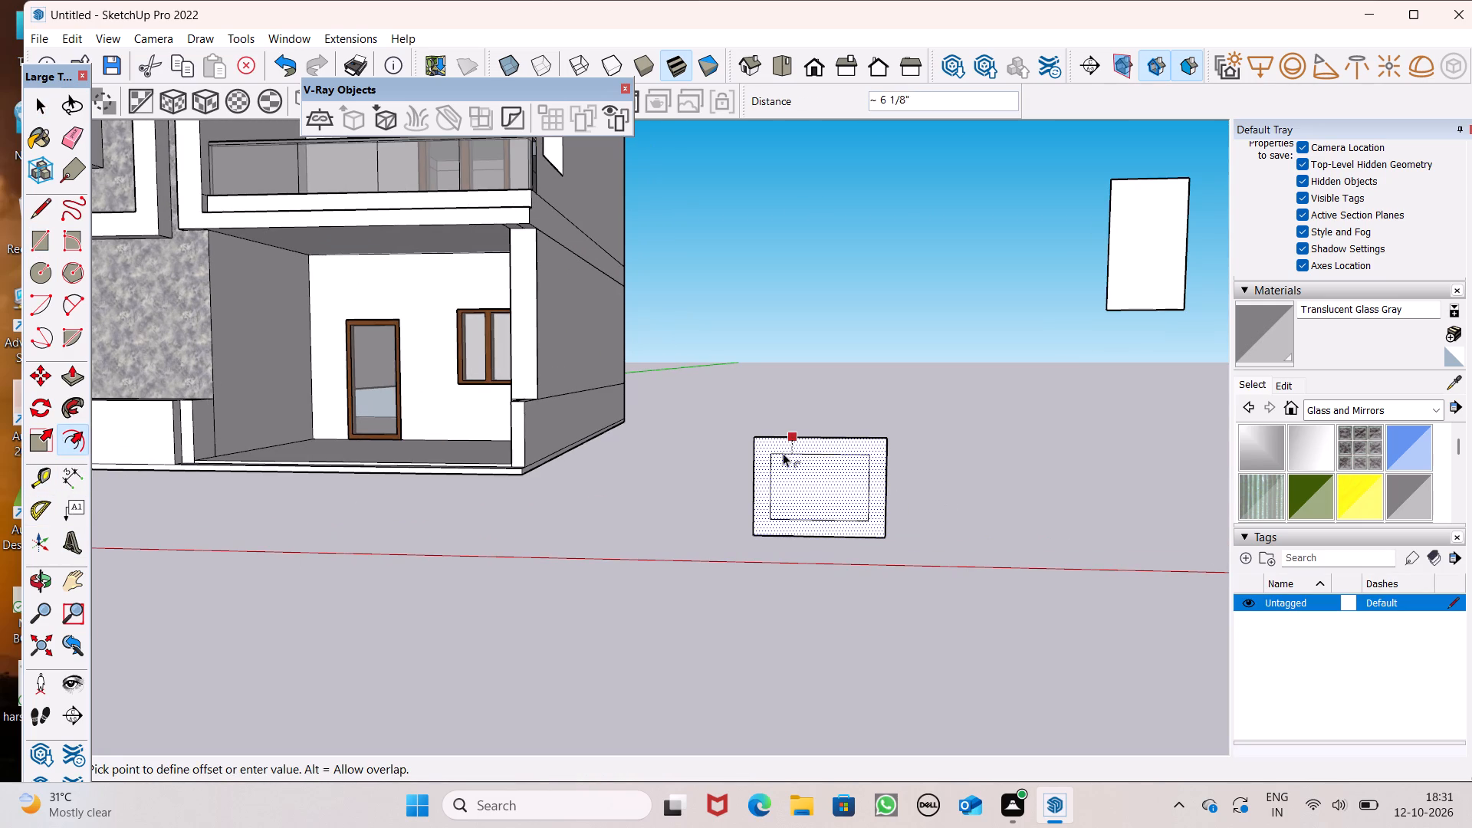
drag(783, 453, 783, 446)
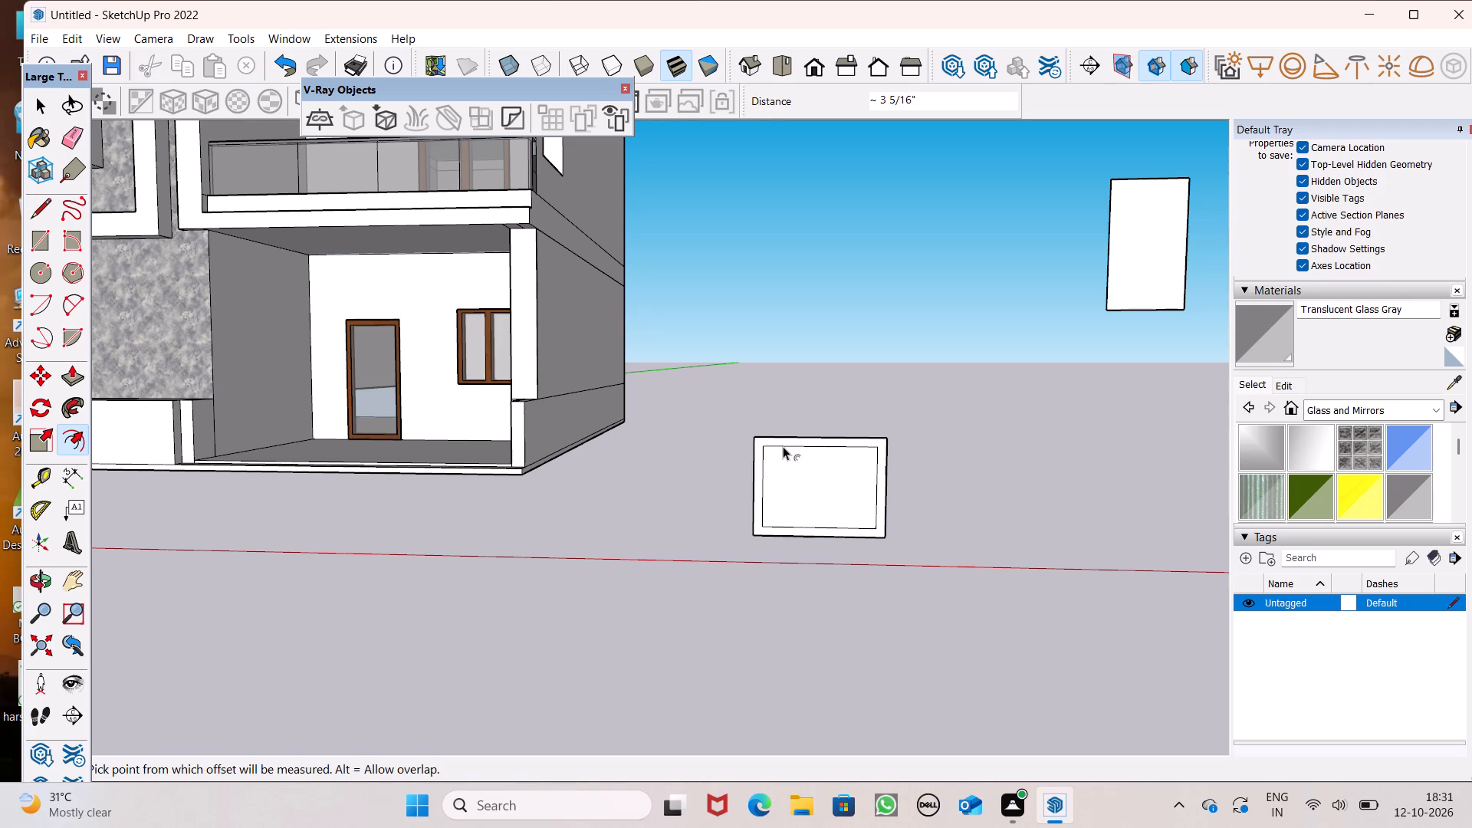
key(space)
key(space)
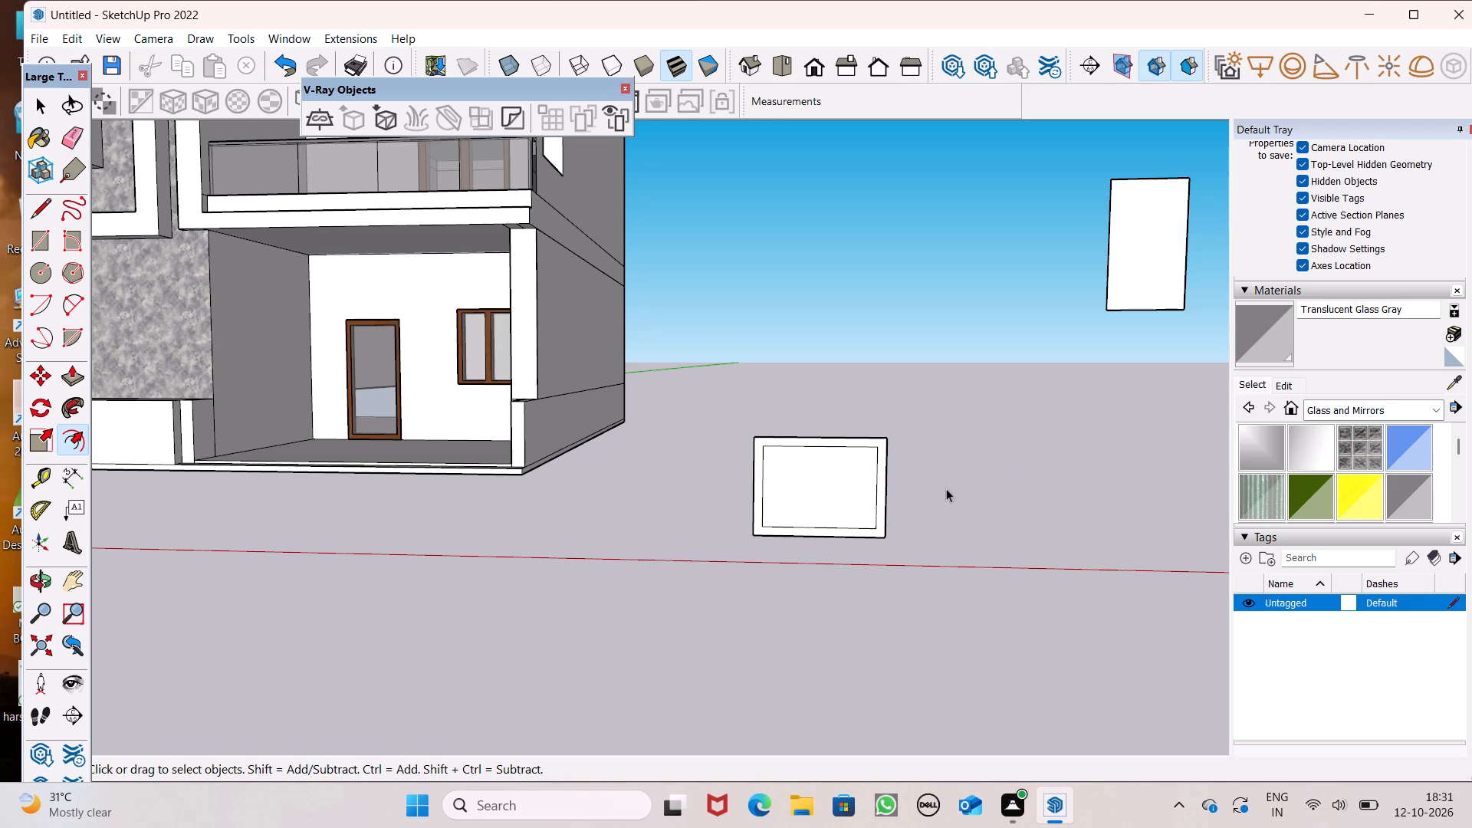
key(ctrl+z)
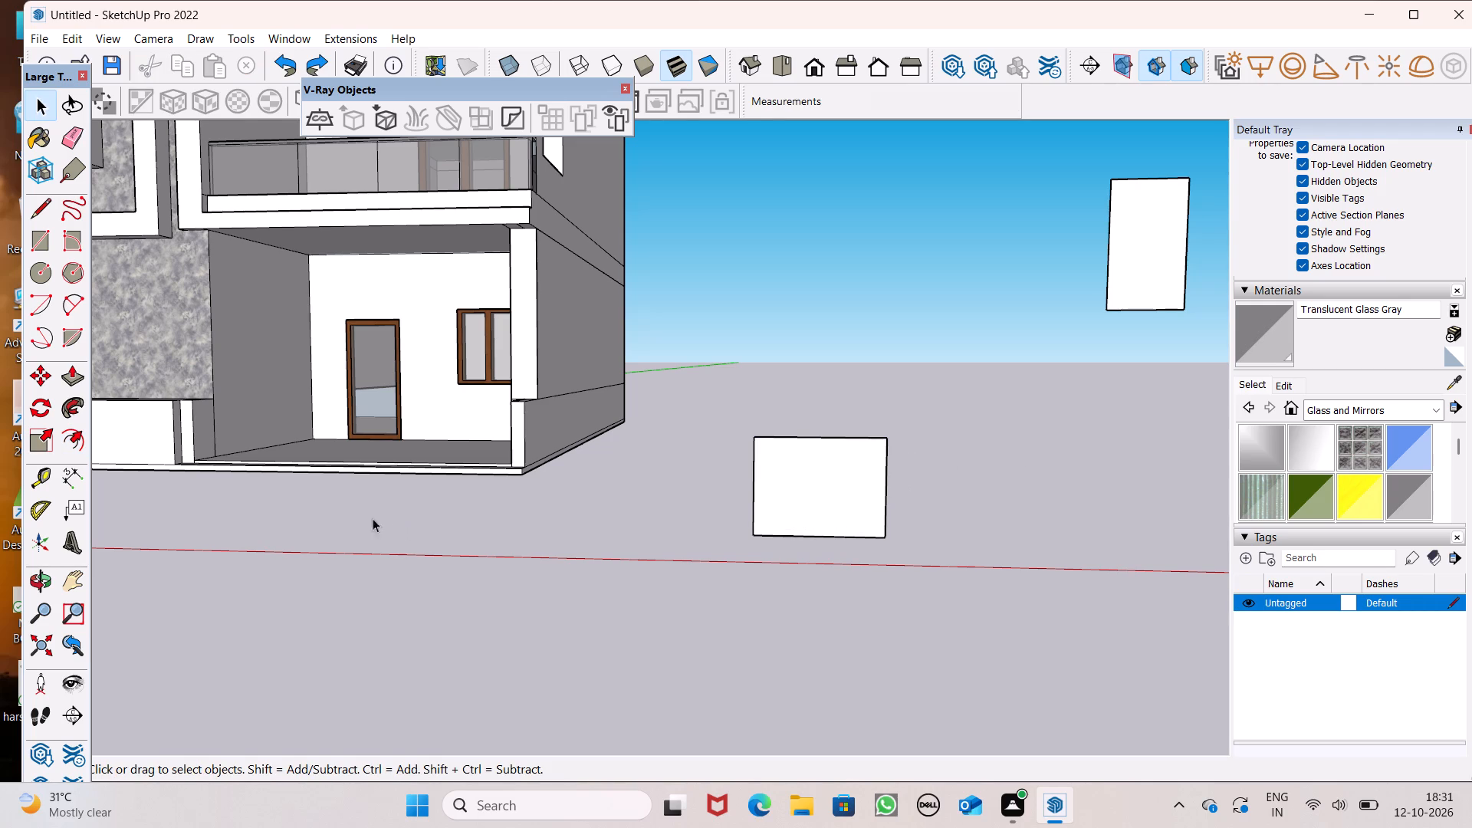
Offset the rectangle's outline inward to form a narrow, even frame border around the panel.
click(71, 442)
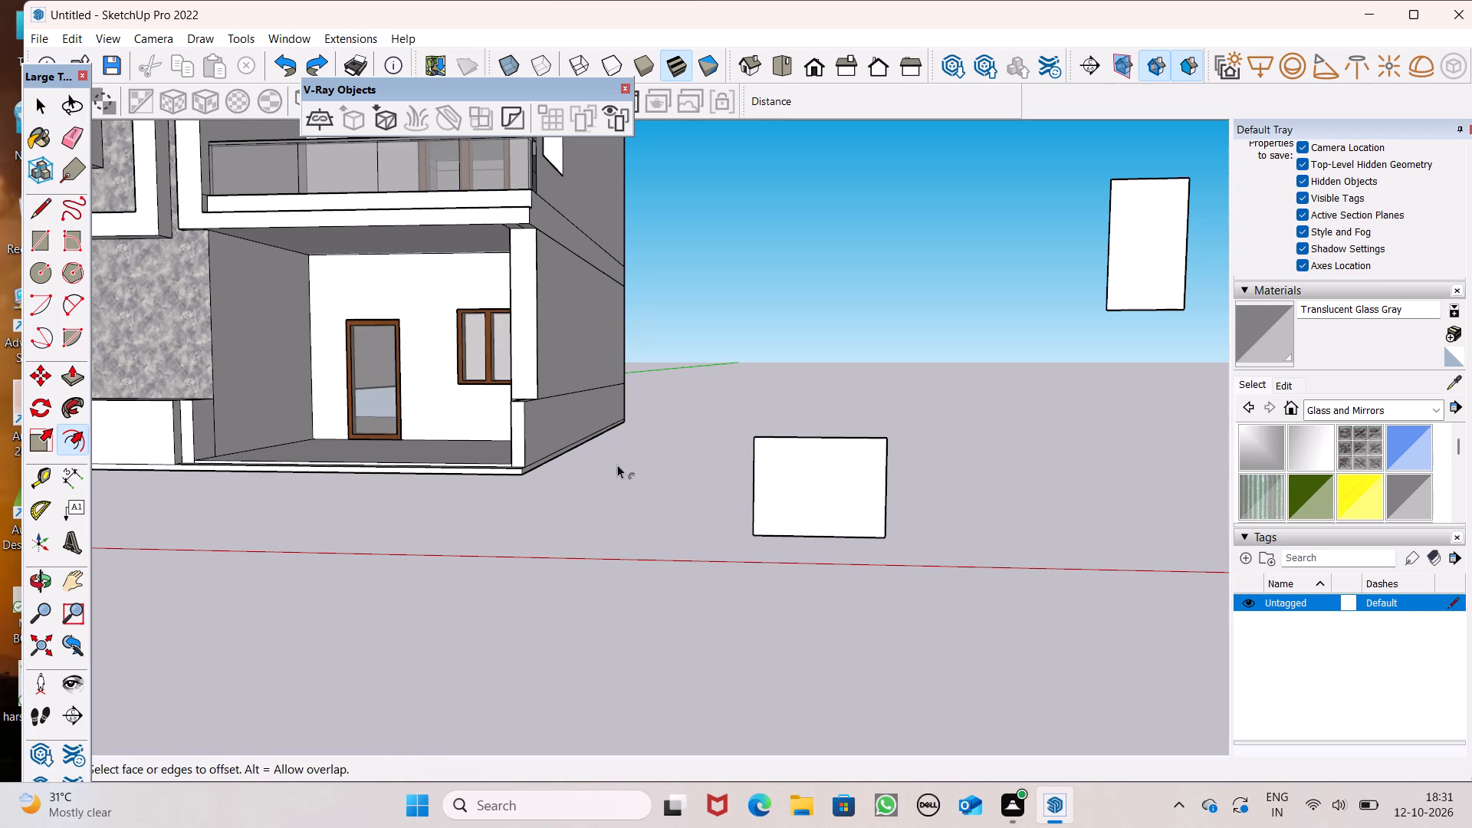
click(820, 446)
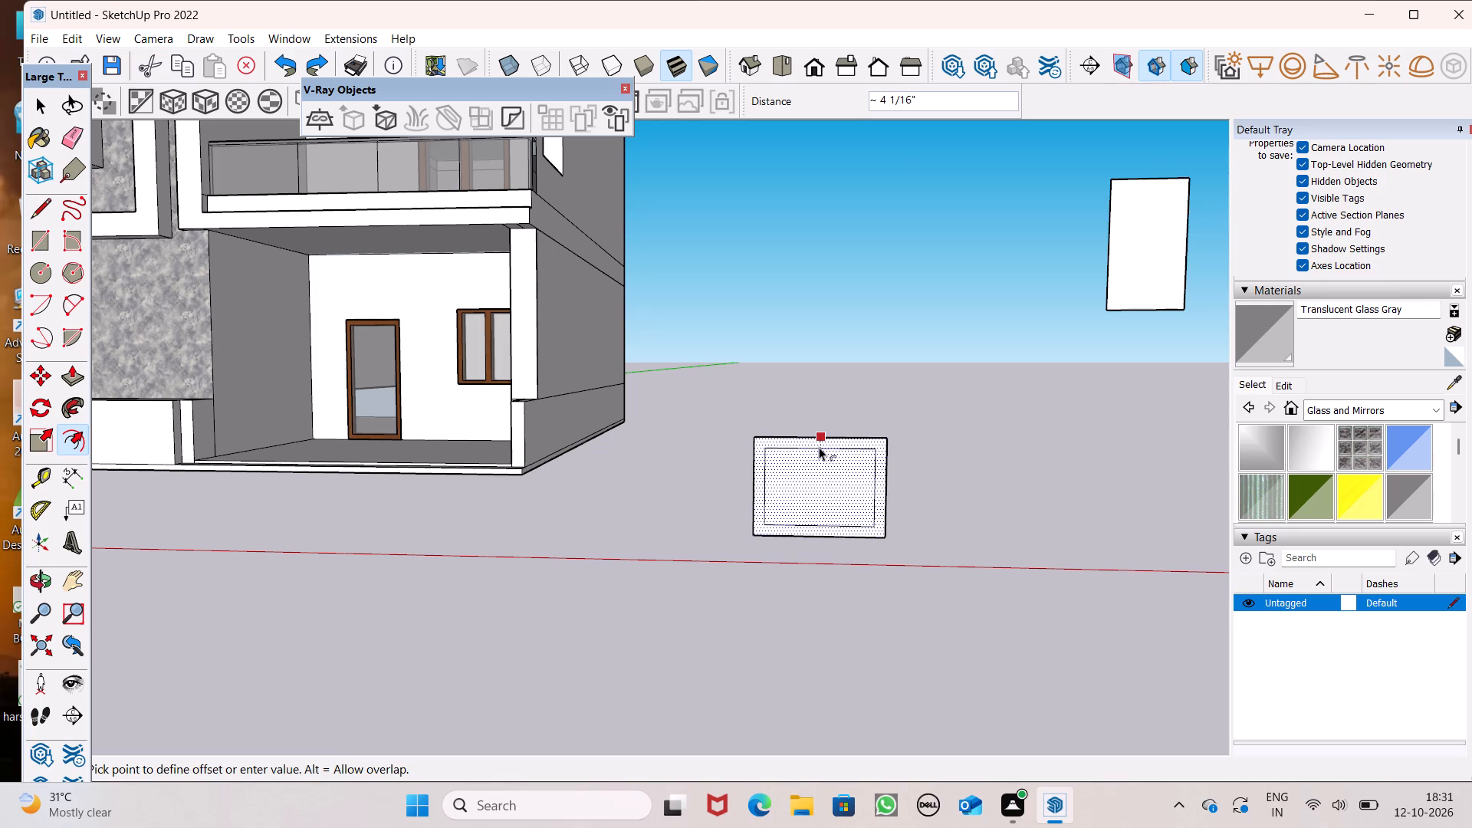
key(space)
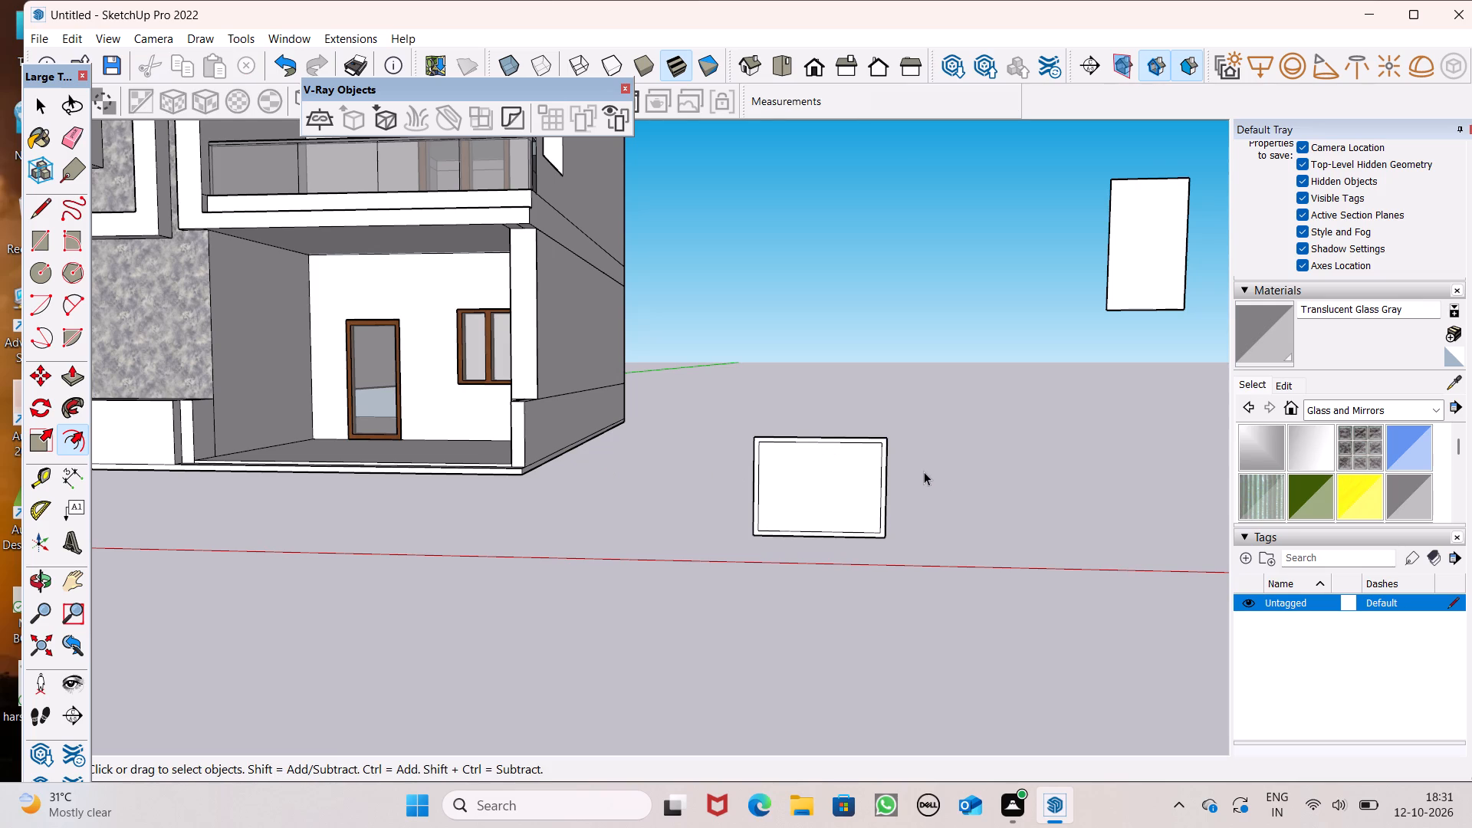
Draw an upright divider strip about 1 3/16" by 2' 9" between the inner outline's top and bottom edges, right of centre.
scroll(889, 480, down, 1)
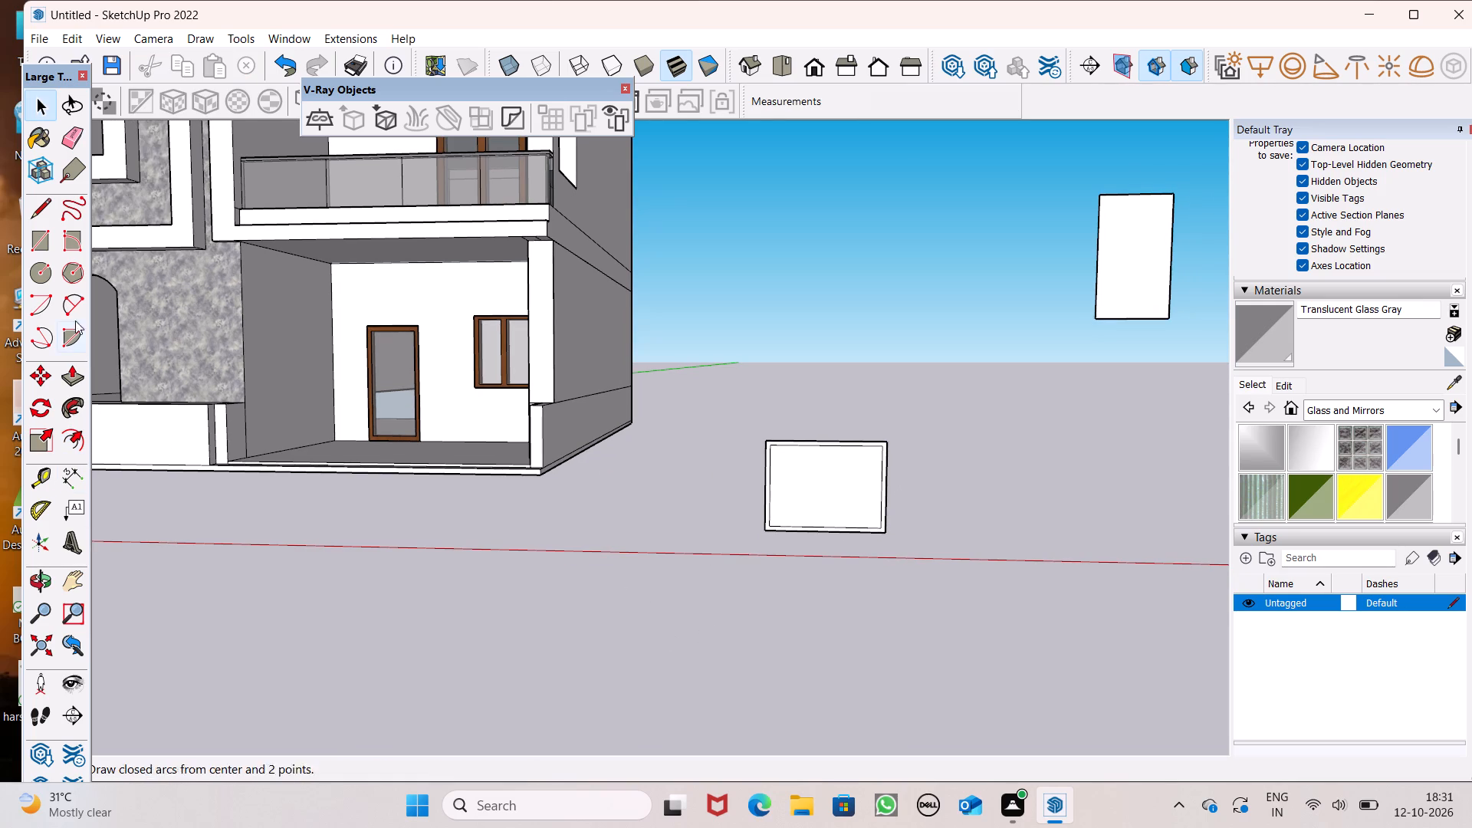
click(50, 240)
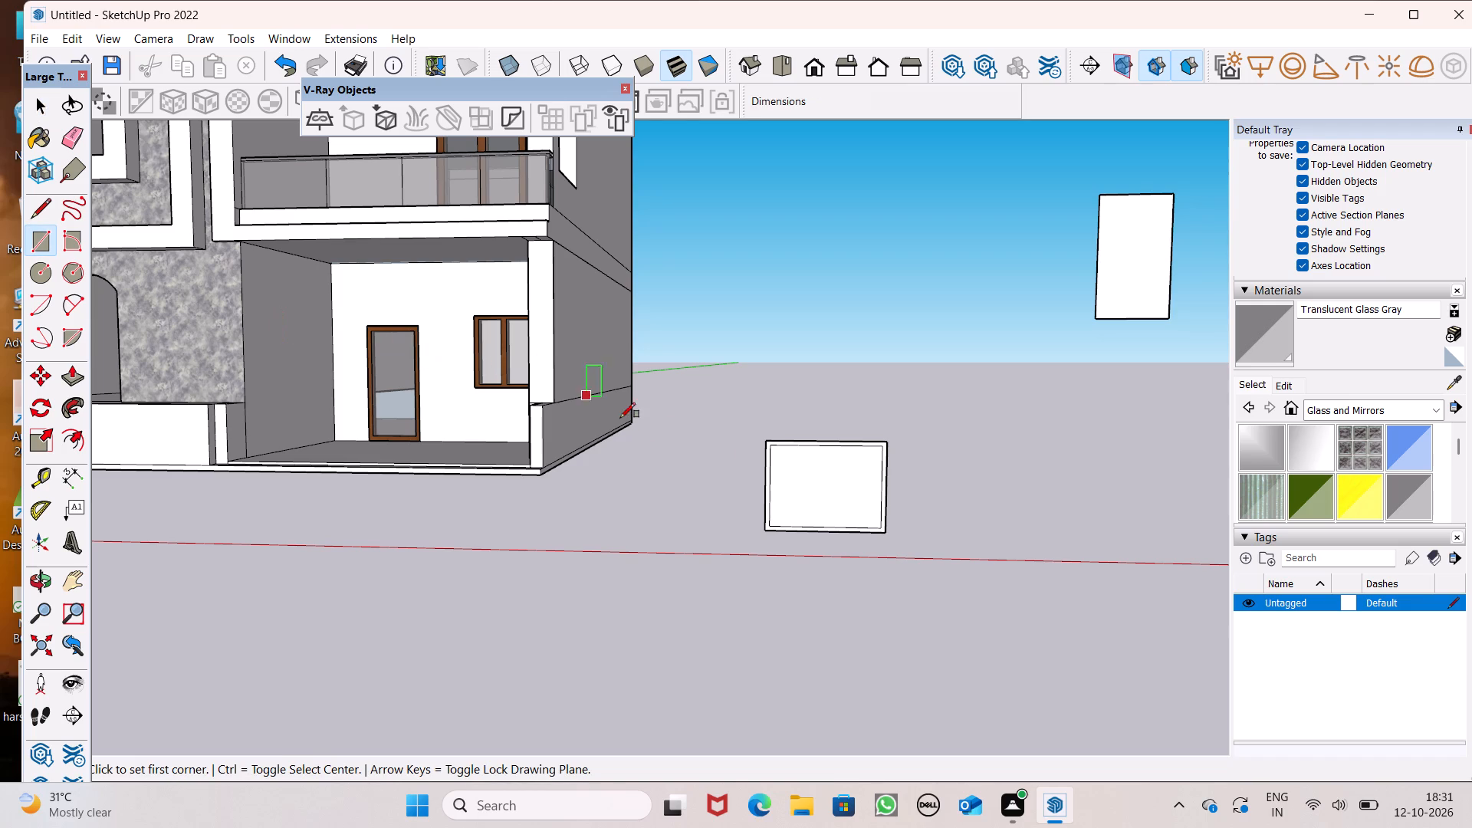
middle_drag(886, 551, 897, 564)
scroll(891, 558, up, 4)
scroll(876, 473, up, 3)
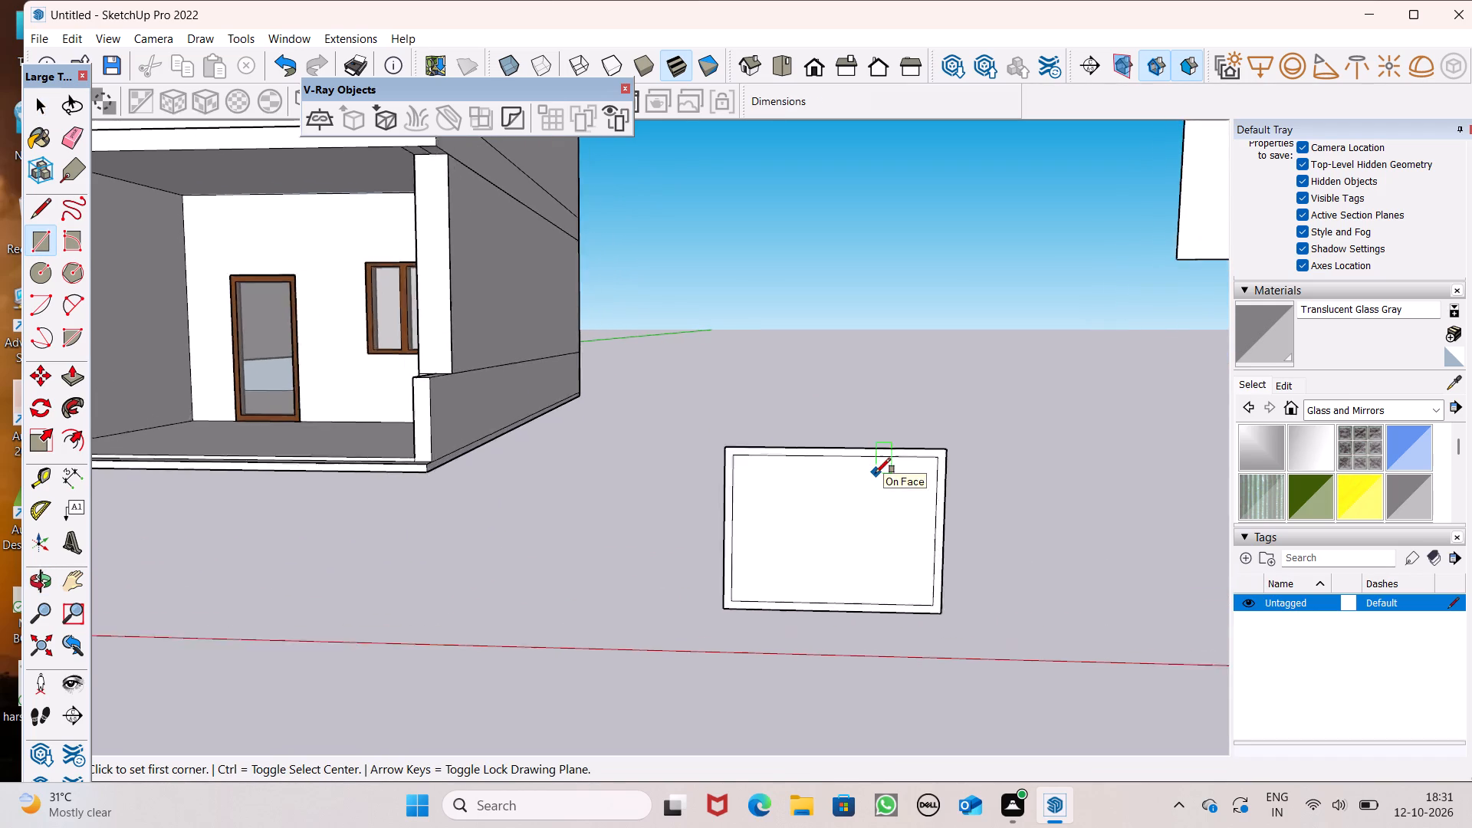
scroll(876, 473, up, 4)
click(859, 449)
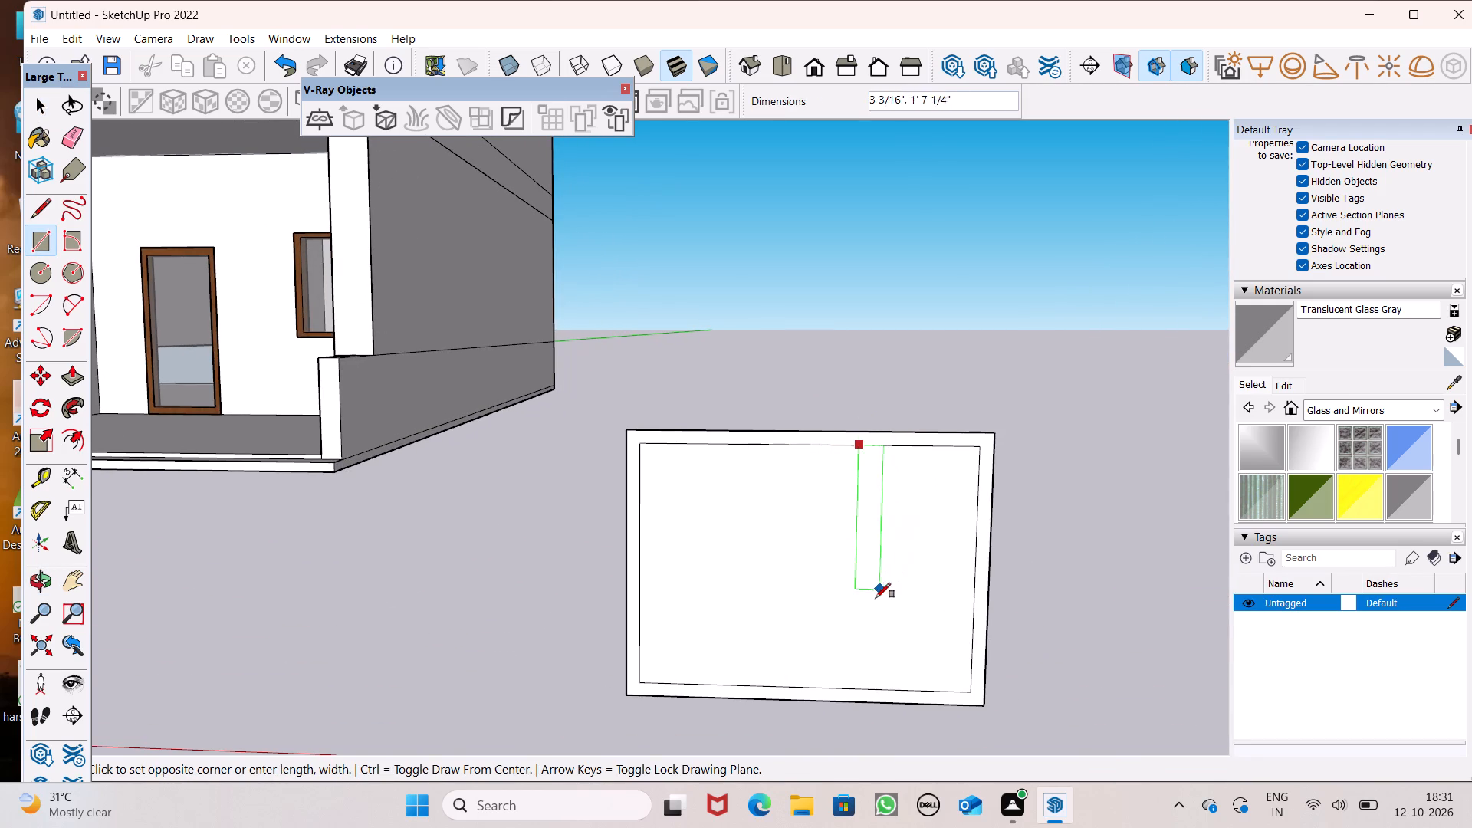
scroll(858, 696, up, 3)
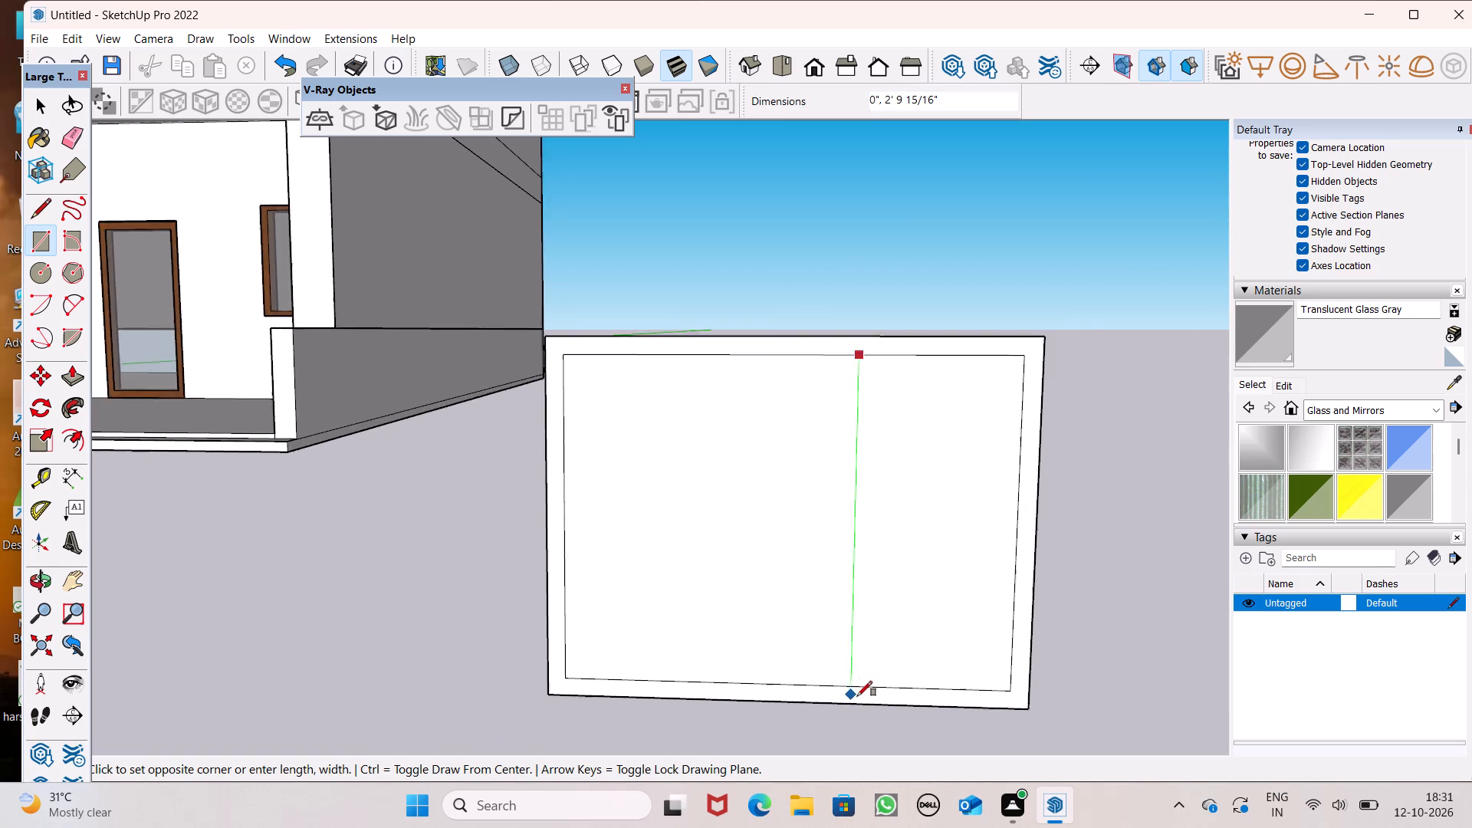
scroll(857, 696, up, 2)
click(864, 689)
key(space)
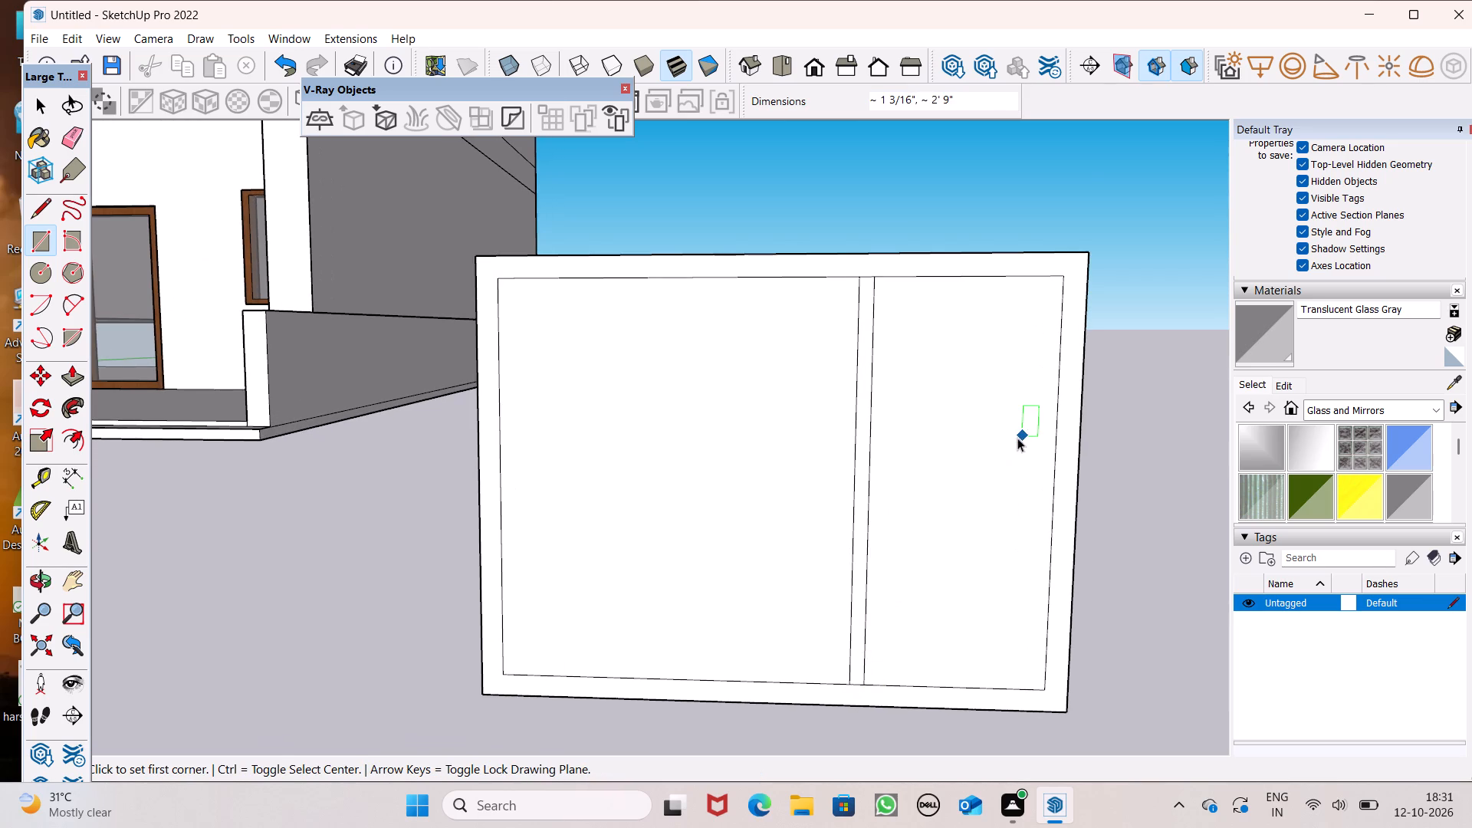
Erase the short edge segments at the divider's top and bottom ends so it merges with the surrounding frame.
scroll(707, 355, down, 11)
middle_drag(744, 360, 775, 415)
scroll(772, 416, up, 5)
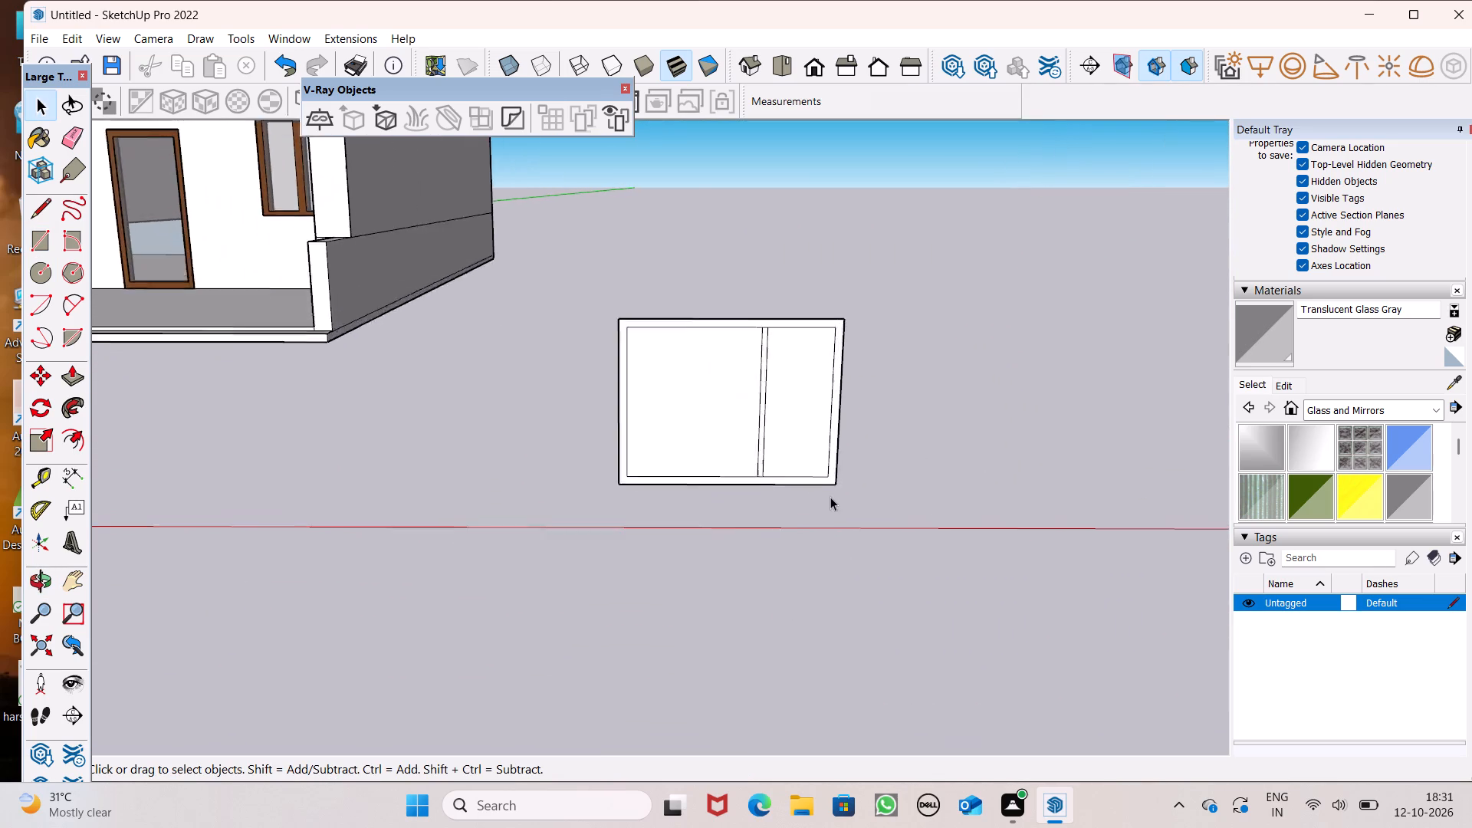
scroll(830, 497, up, 1)
scroll(847, 452, down, 3)
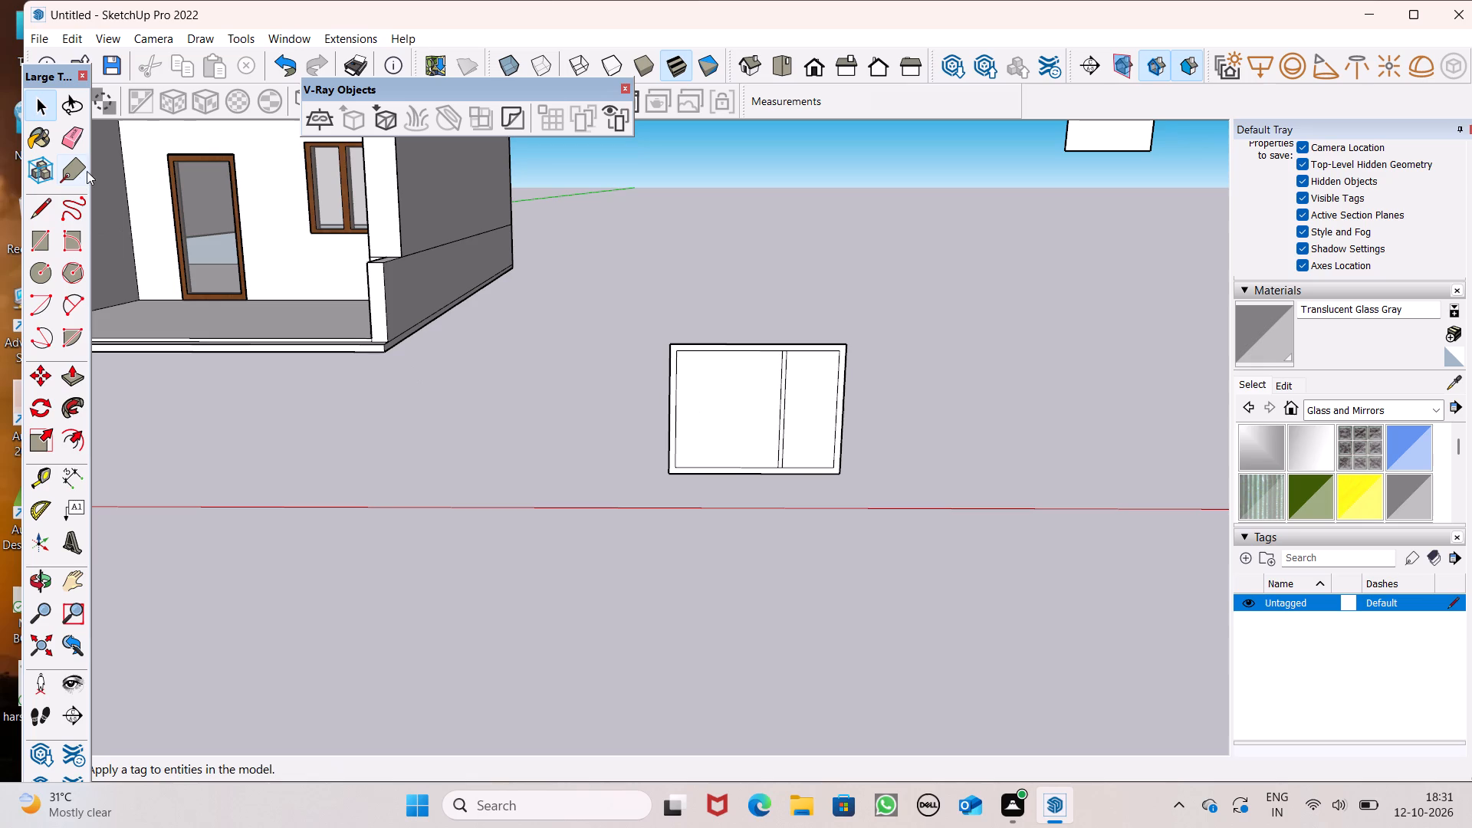
click(65, 133)
scroll(800, 345, up, 6)
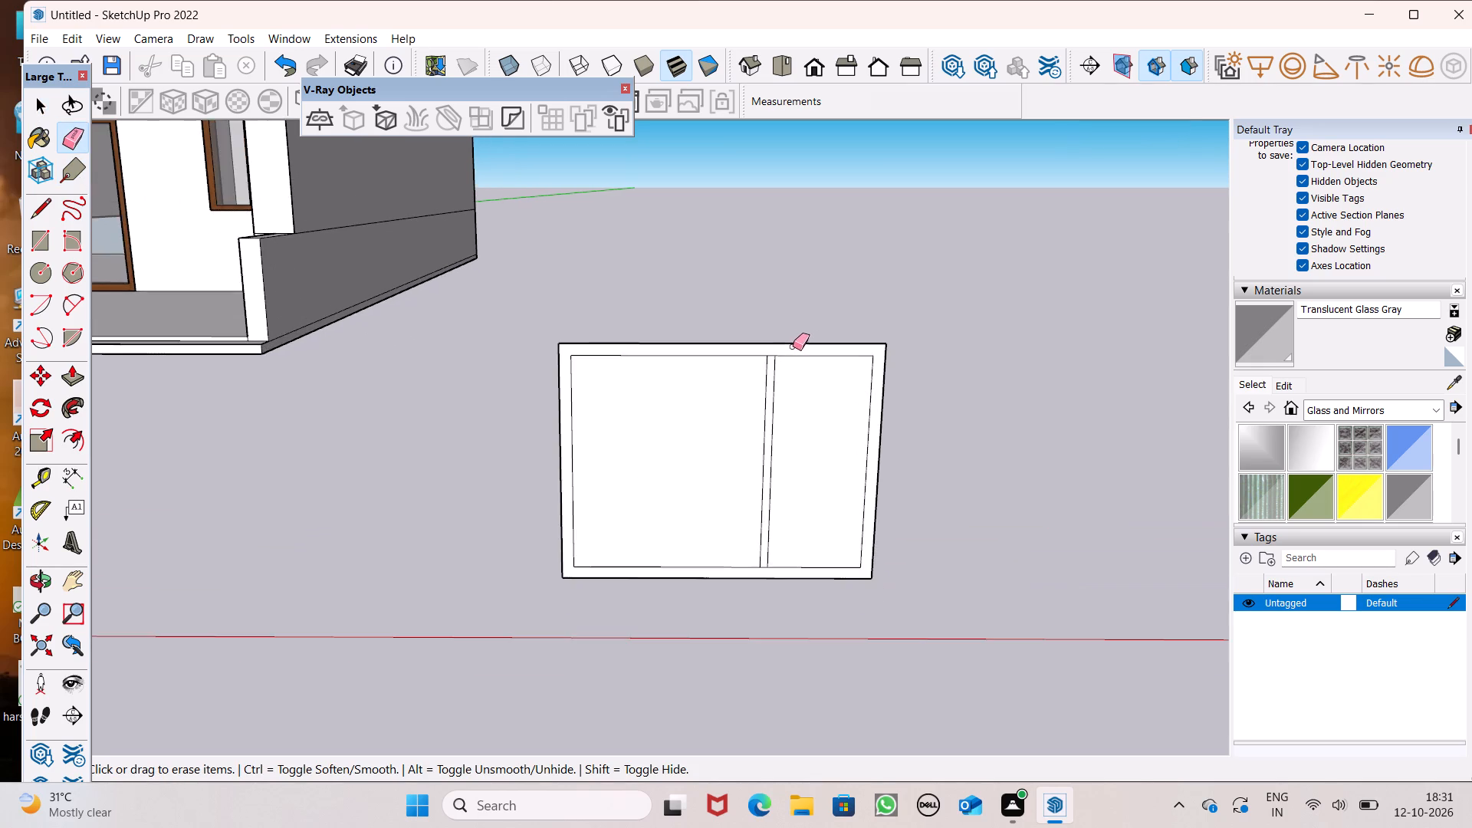
scroll(793, 347, up, 17)
drag(733, 363, 734, 356)
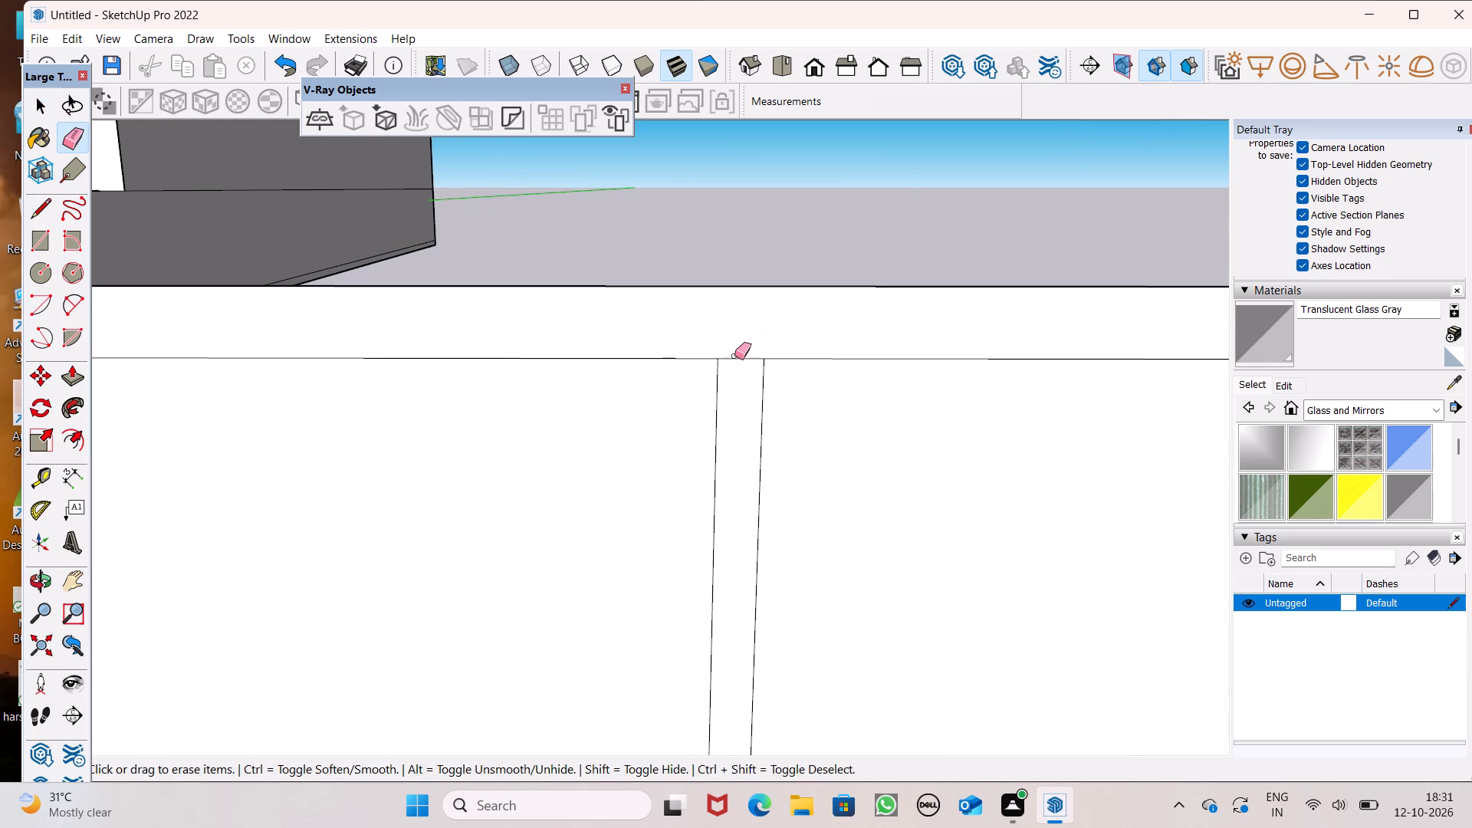
drag(734, 356, 738, 353)
scroll(716, 205, down, 6)
scroll(685, 323, up, 10)
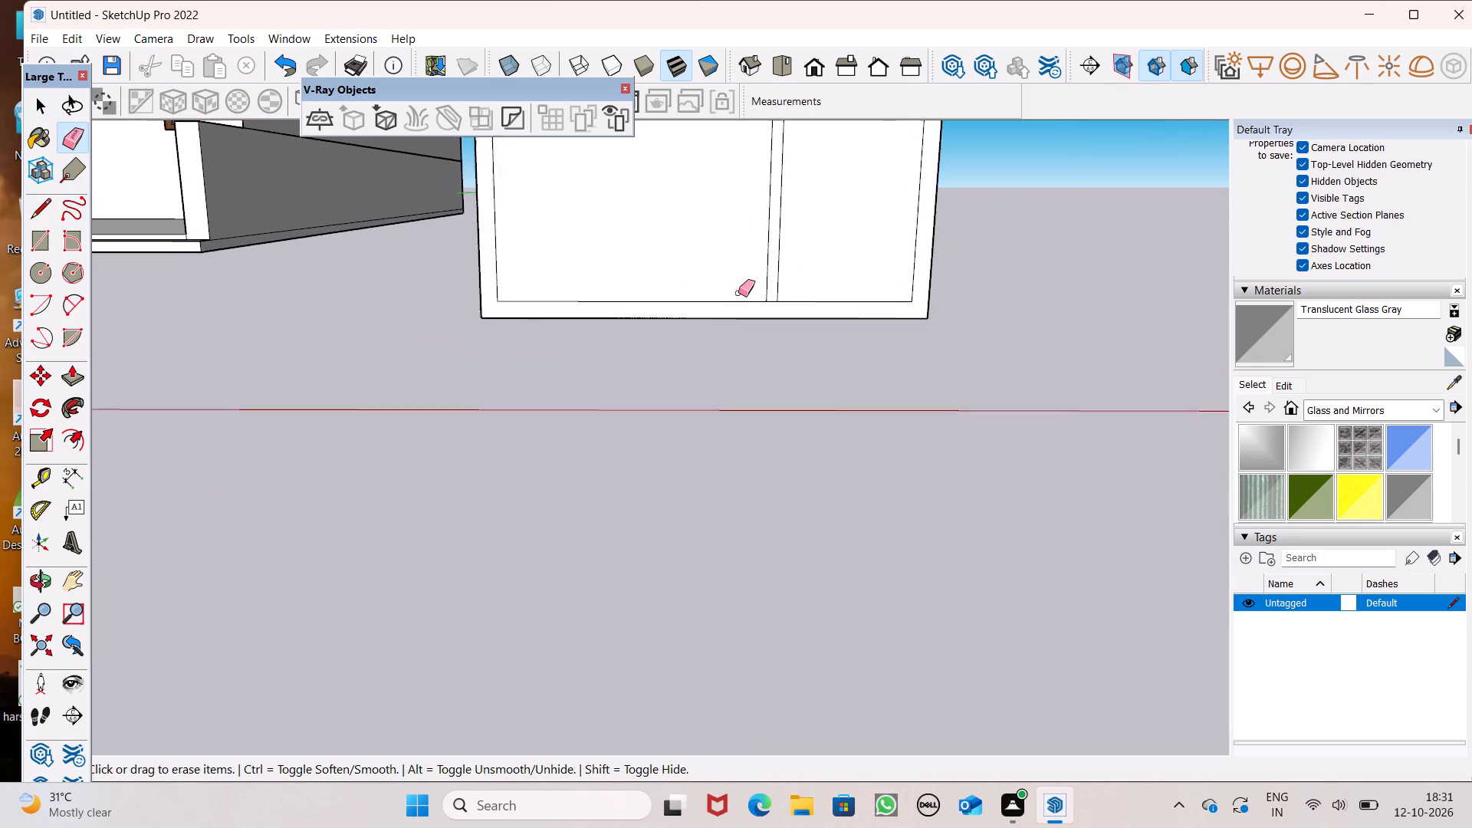
scroll(738, 293, up, 11)
drag(807, 333, 807, 347)
scroll(777, 449, down, 5)
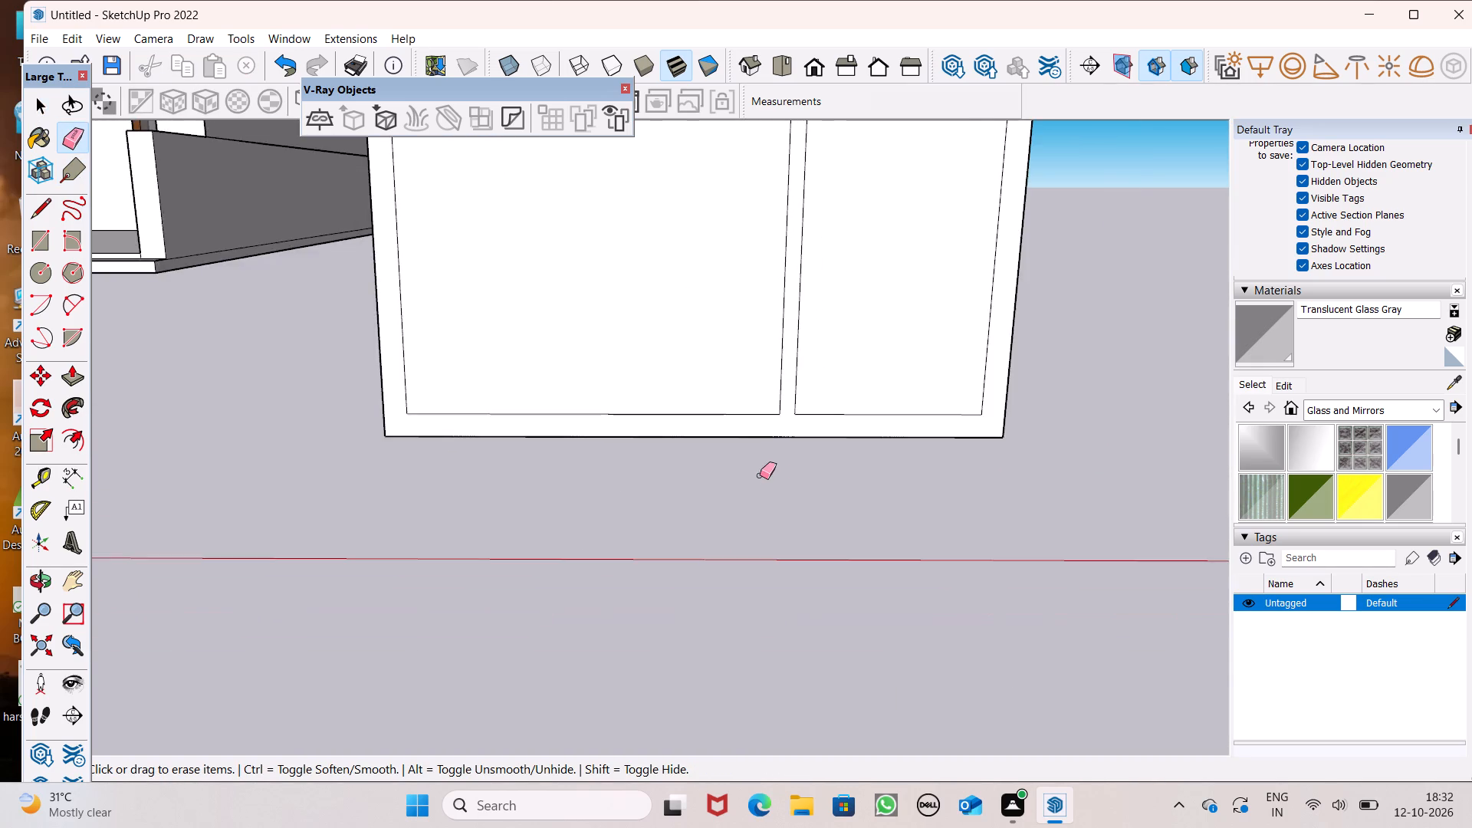
scroll(760, 475, down, 9)
key(space)
Push/Pull the joined frame and divider face 6" outward on the panel's back side.
scroll(915, 382, down, 3)
middle_drag(922, 396, 915, 420)
scroll(854, 487, down, 1)
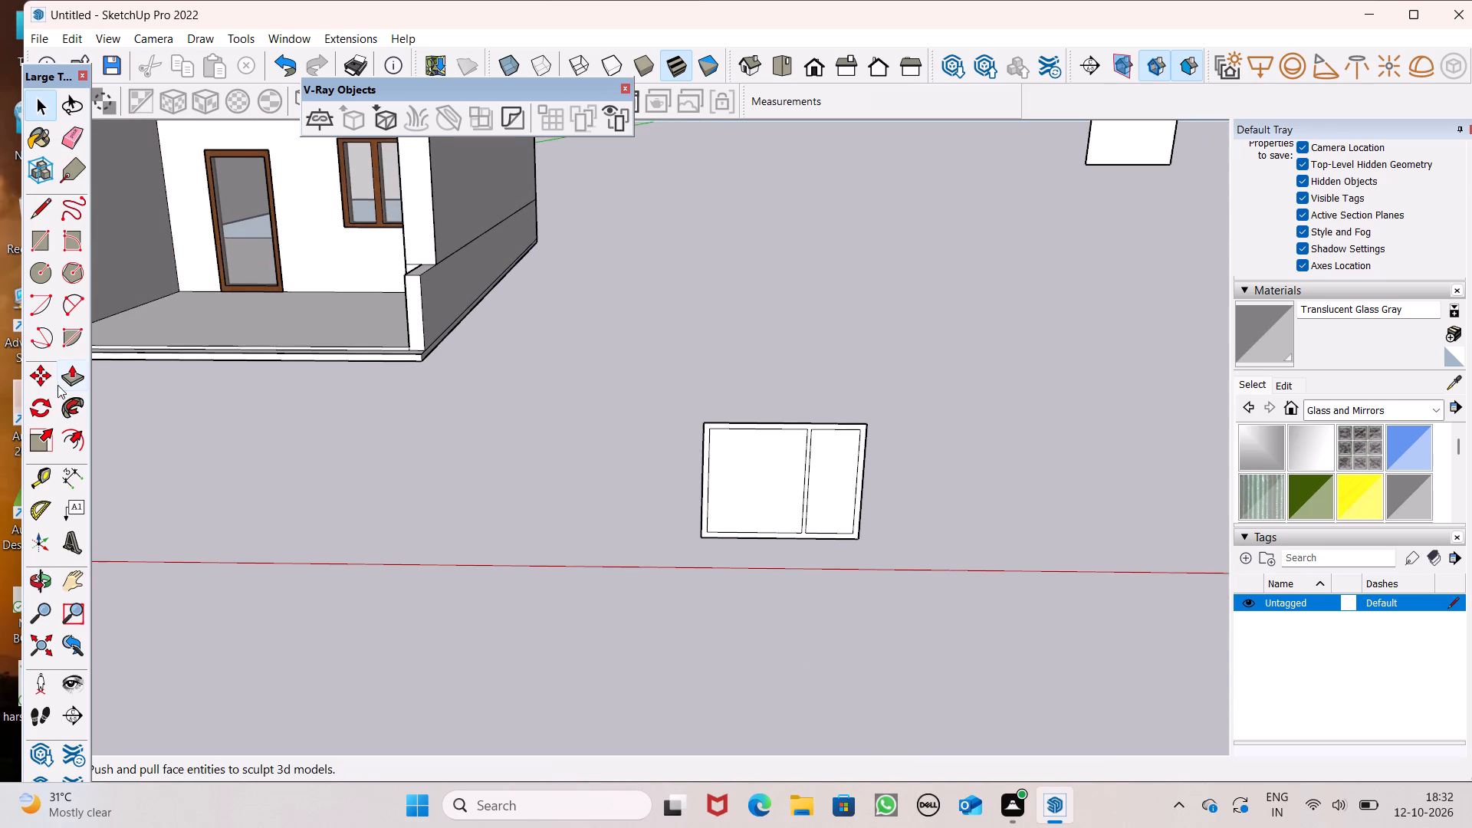
click(67, 380)
scroll(483, 306, down, 5)
middle_drag(639, 395, 3, 504)
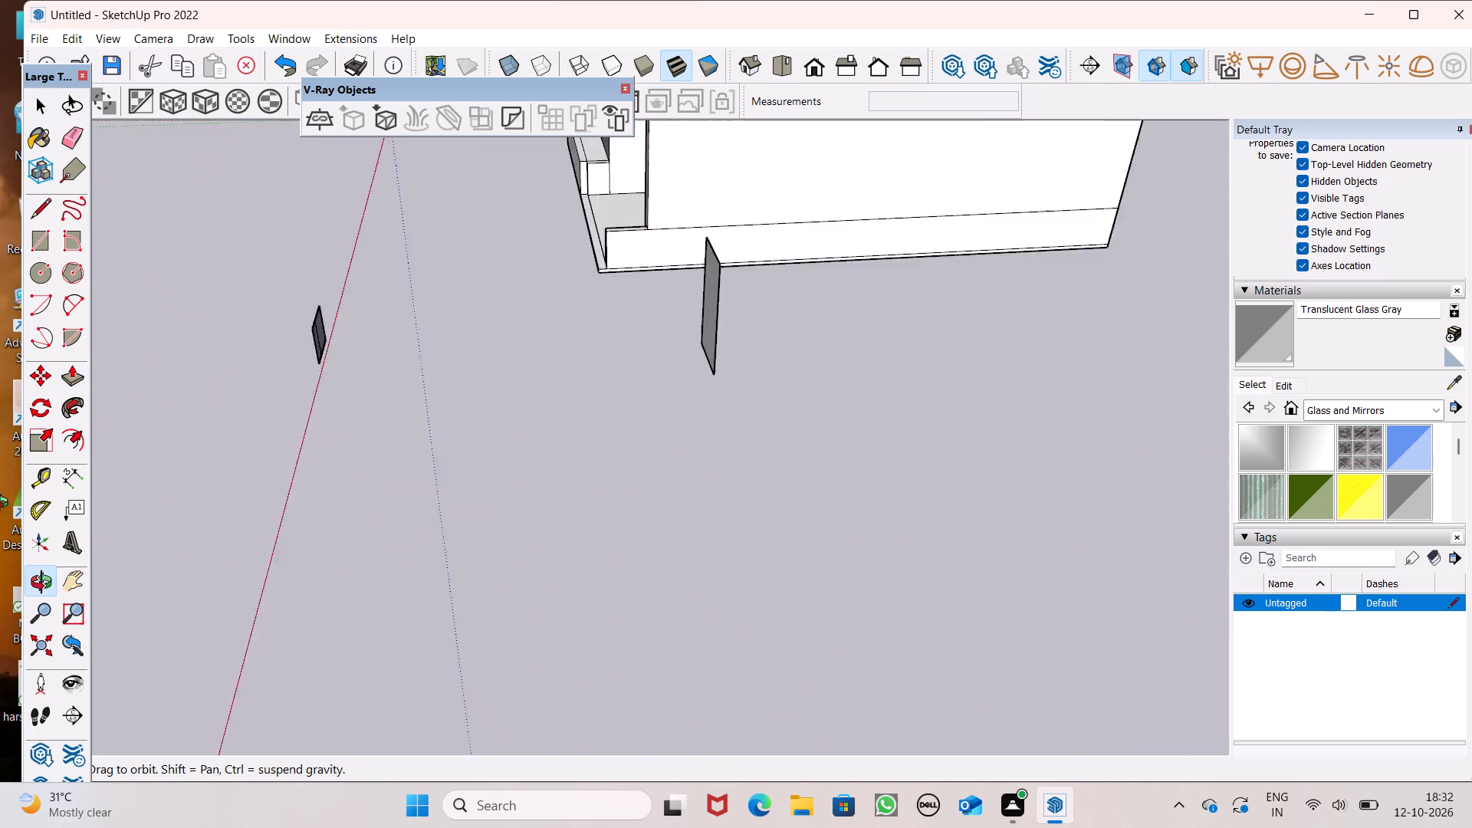
middle_drag(3, 504, 0, 439)
scroll(535, 277, up, 6)
scroll(137, 316, up, 8)
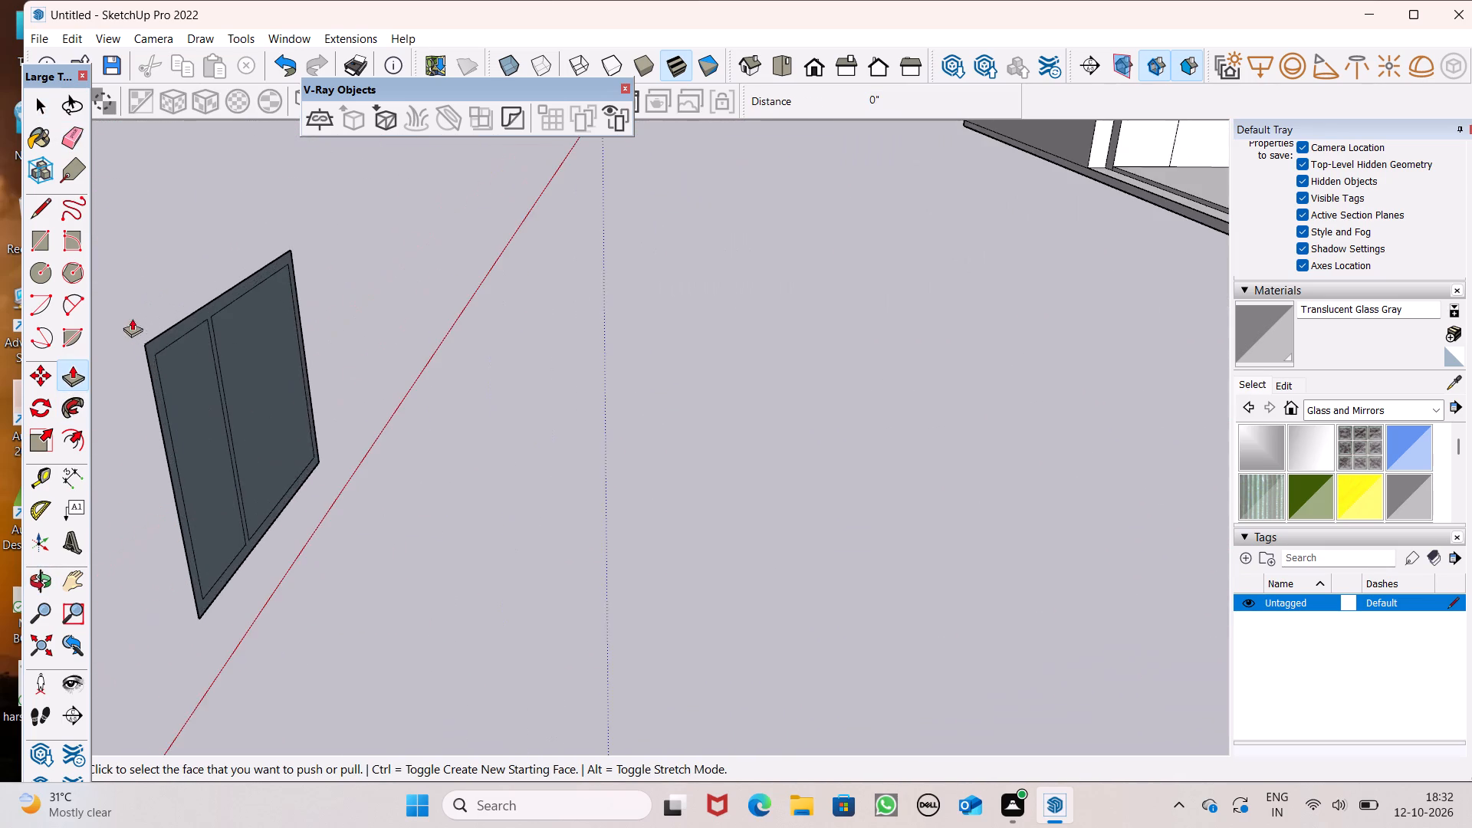
scroll(160, 360, up, 1)
middle_drag(161, 361, 95, 363)
scroll(195, 502, up, 4)
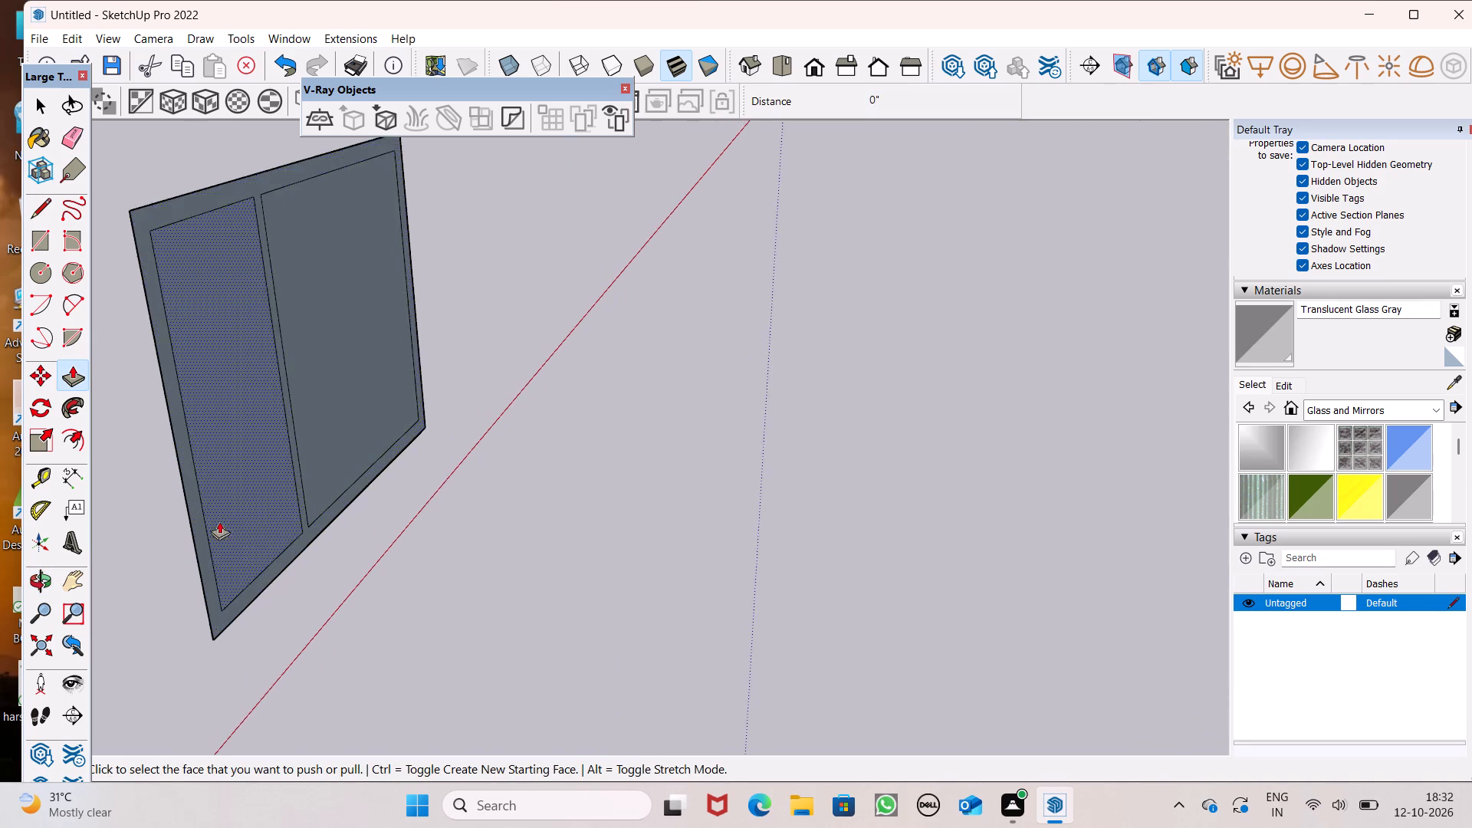
scroll(235, 516, down, 4)
scroll(234, 588, up, 4)
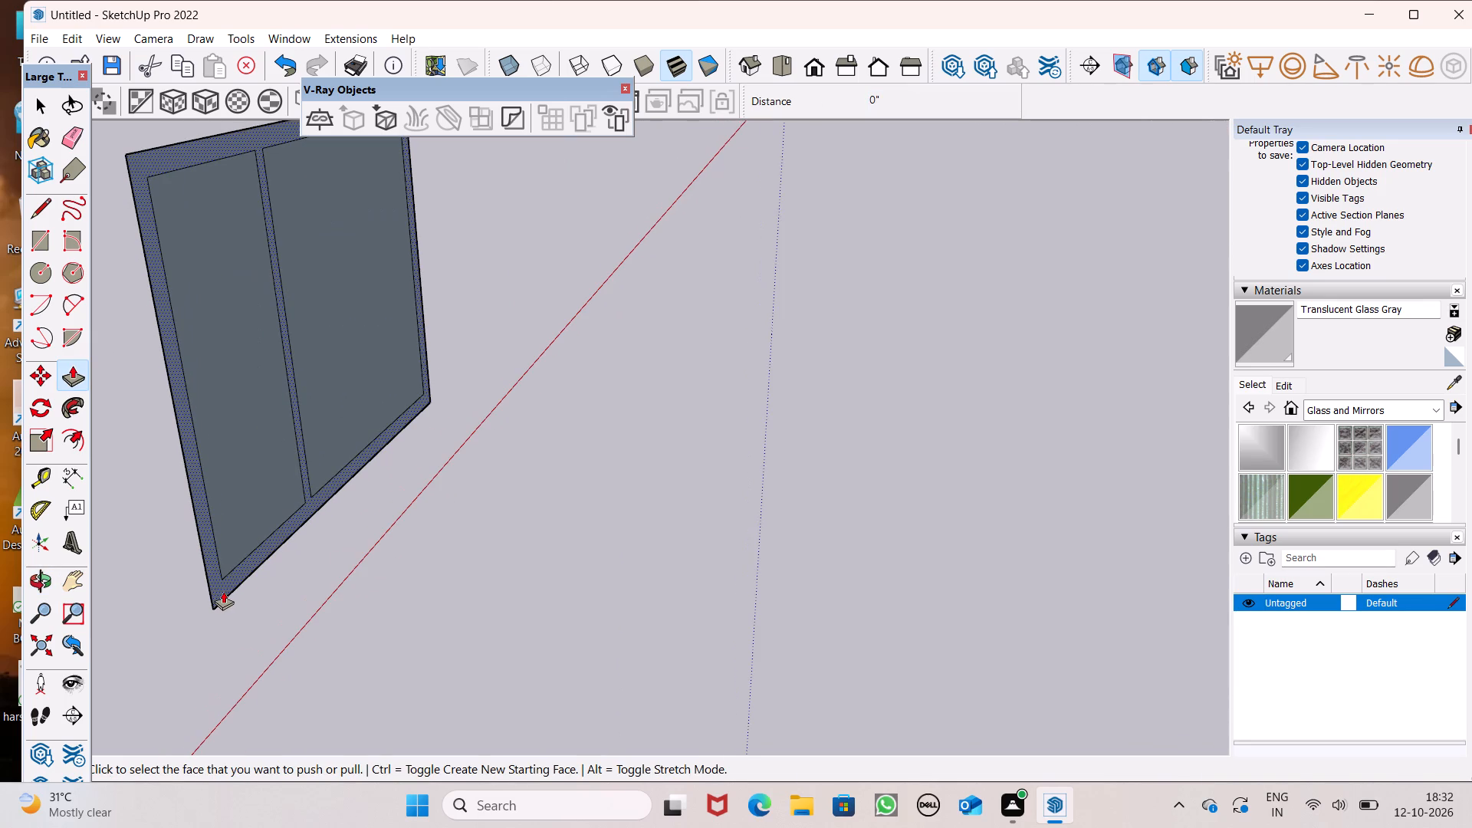
drag(223, 591, 242, 610)
key(6)
key(shift+quotedbl)
key(Return)
scroll(597, 487, down, 6)
middle_drag(603, 514, 1033, 539)
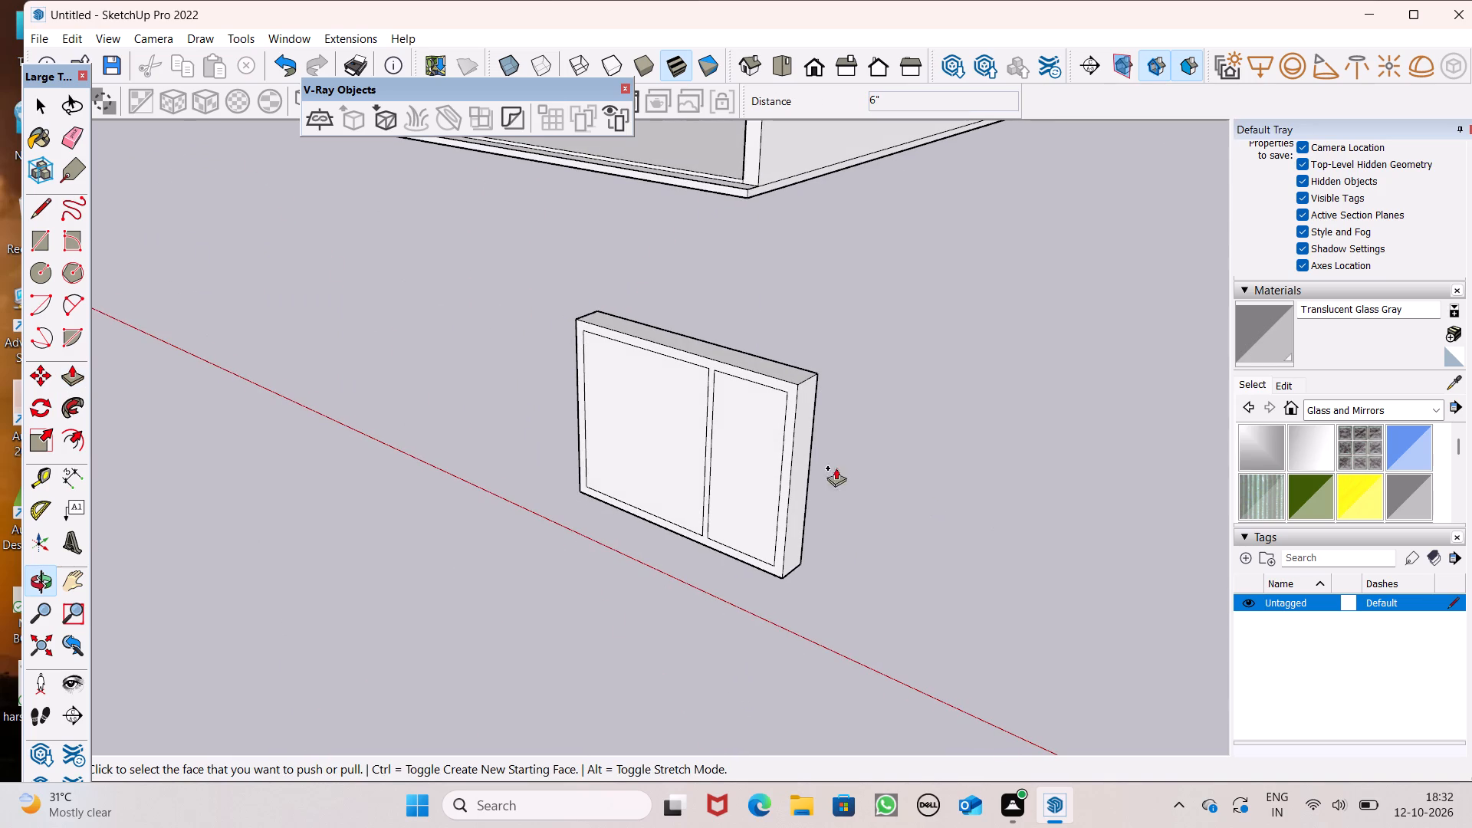
key(space)
Paint the panel's wide and narrow panes with Translucent Glass Gray.
middle_drag(827, 468, 1056, 482)
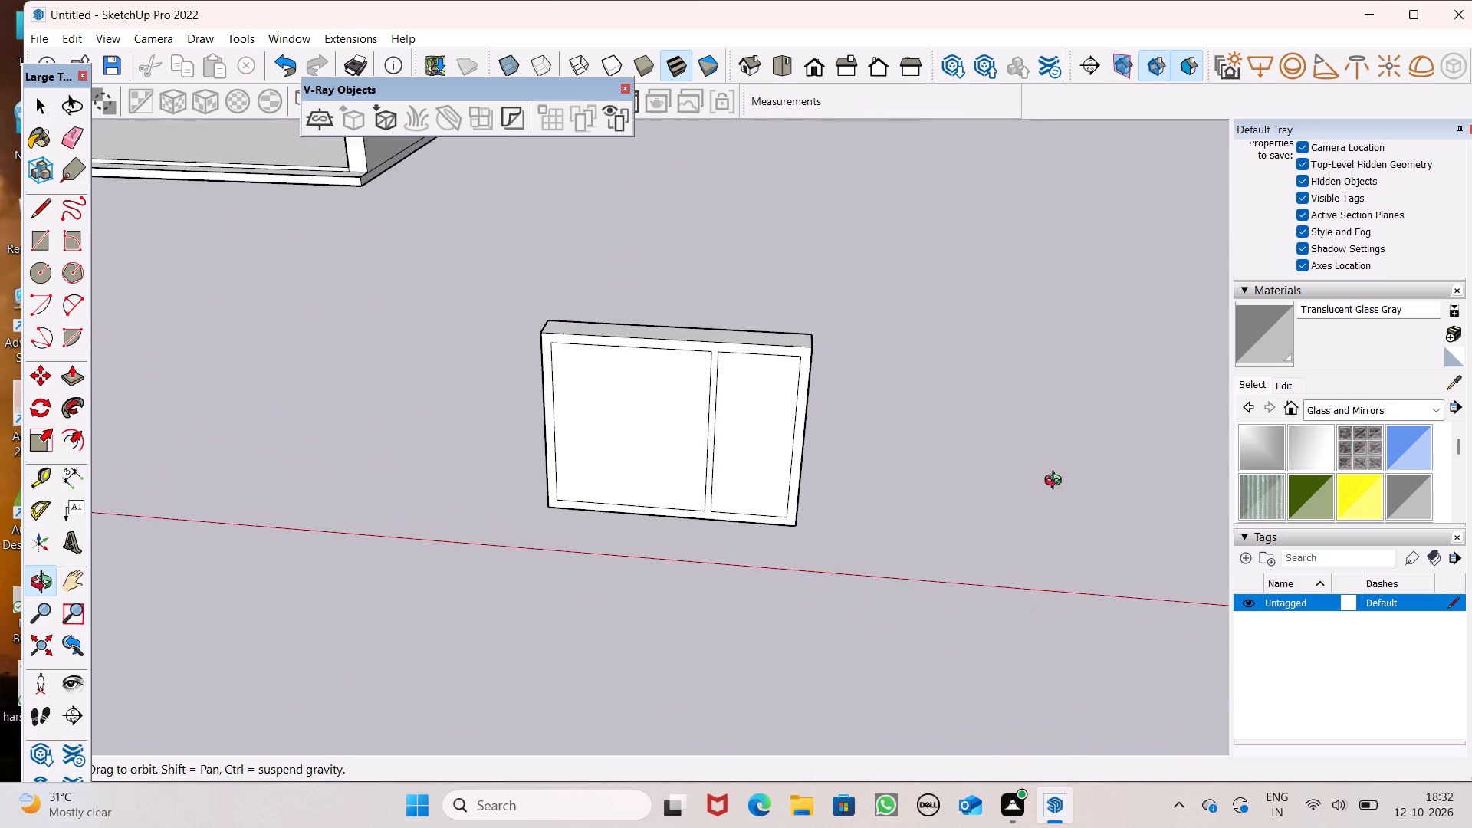
middle_drag(1056, 482, 1099, 455)
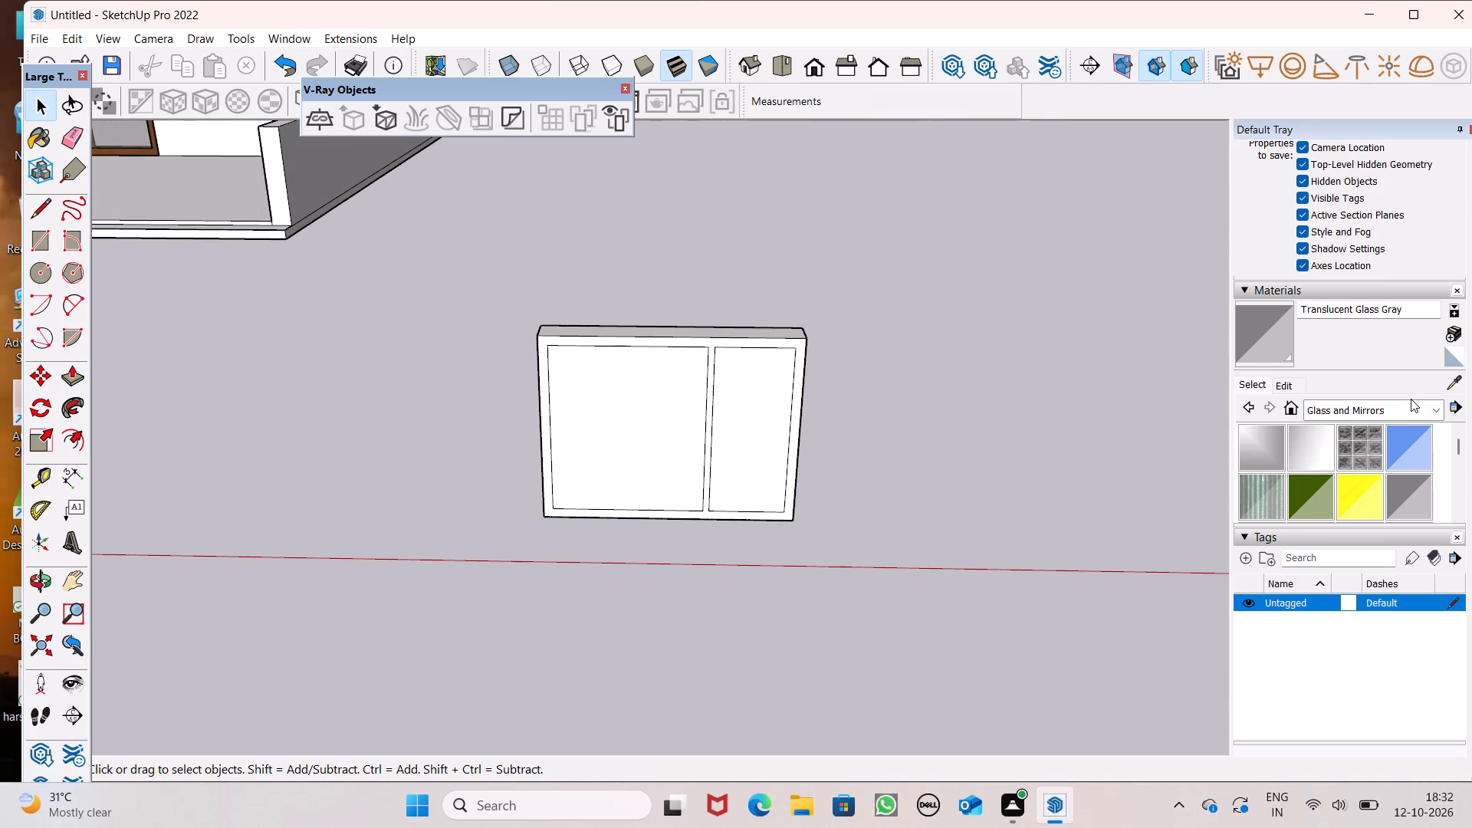
scroll(1411, 399, down, 2)
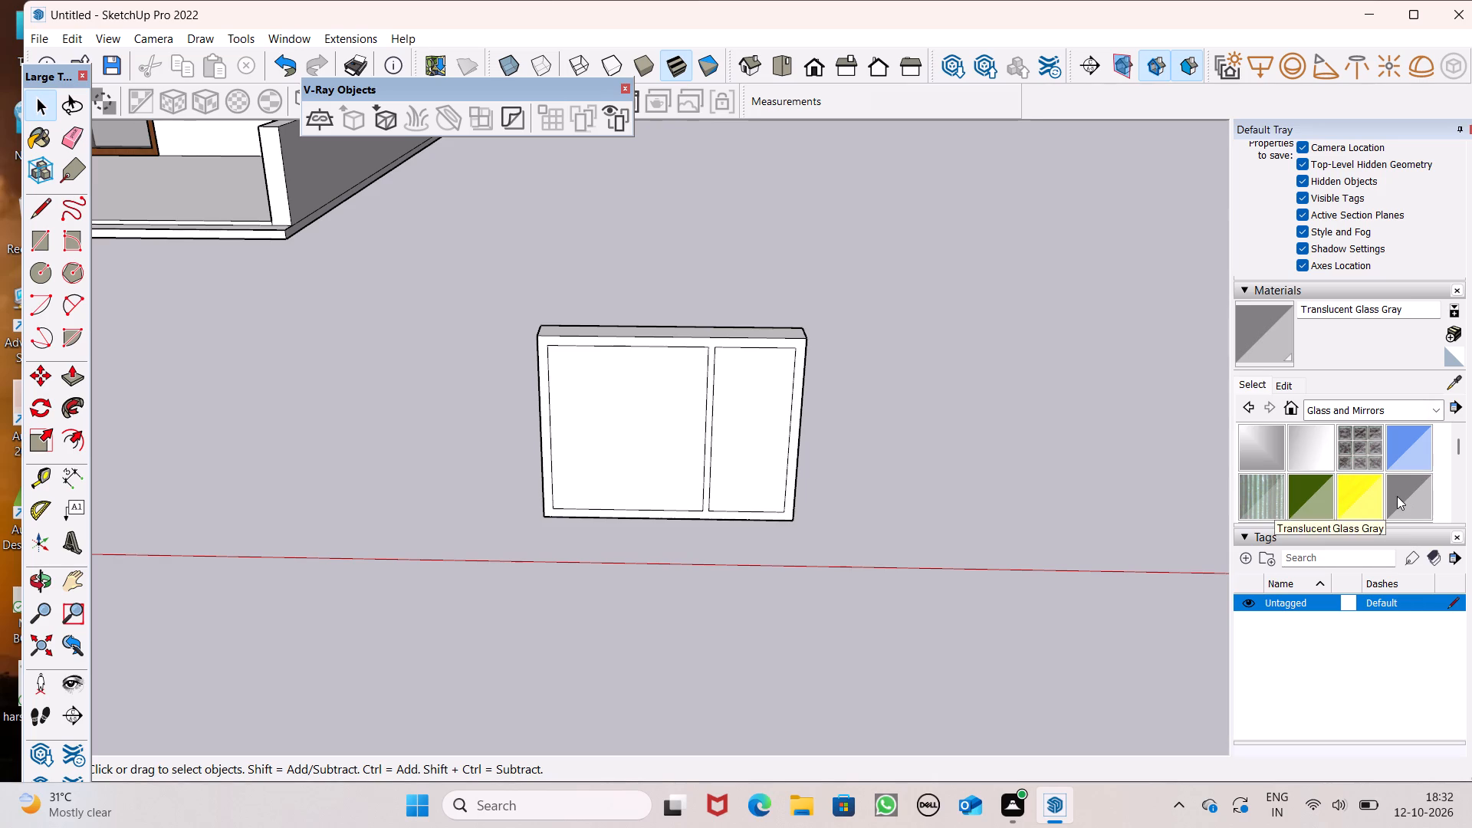
click(1404, 511)
click(615, 438)
click(741, 432)
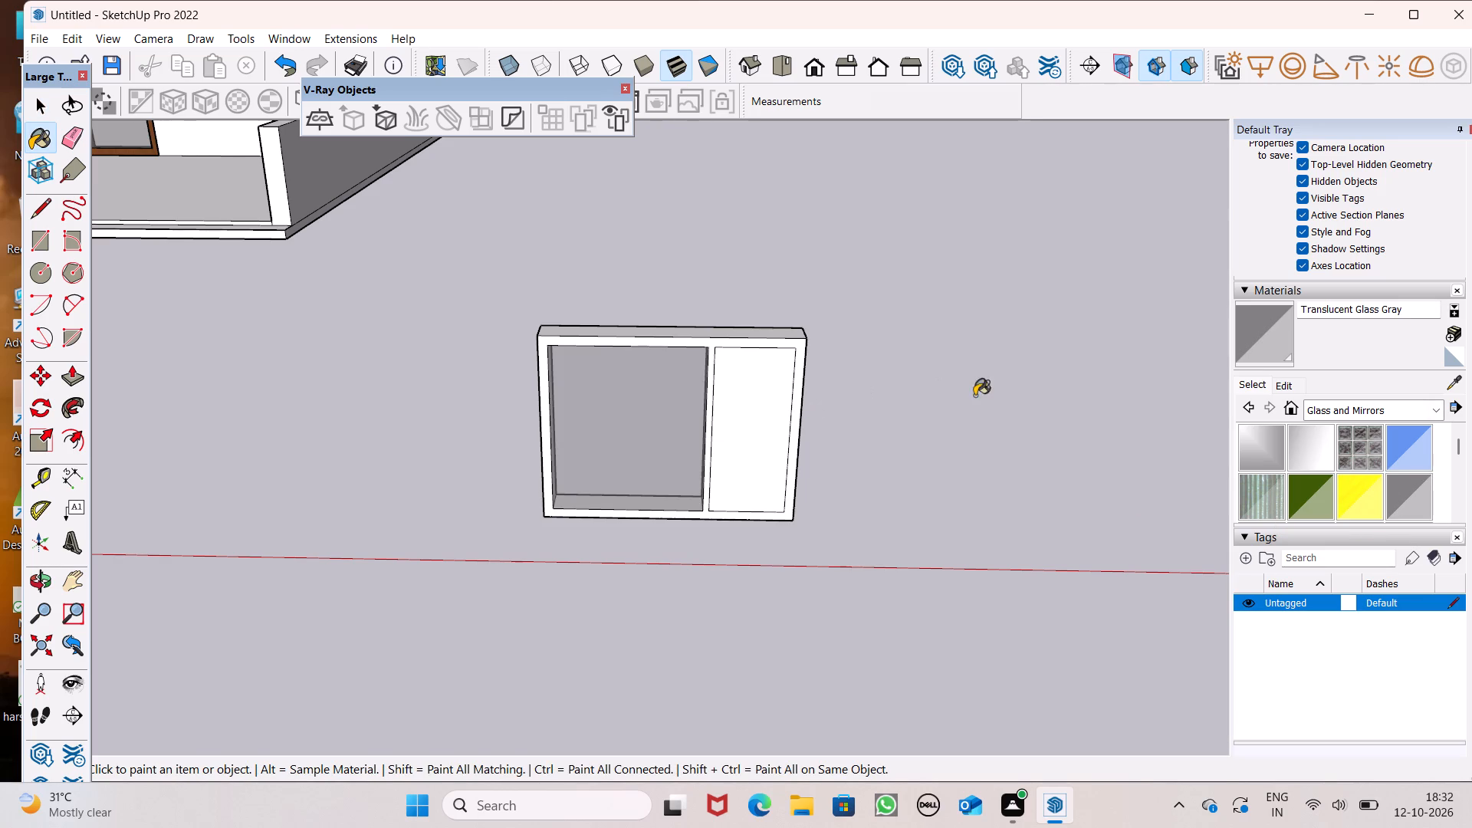
Paint the frame's top face and its front face, including the divider, with Wood Veneer 01 from the Wood materials.
click(1434, 412)
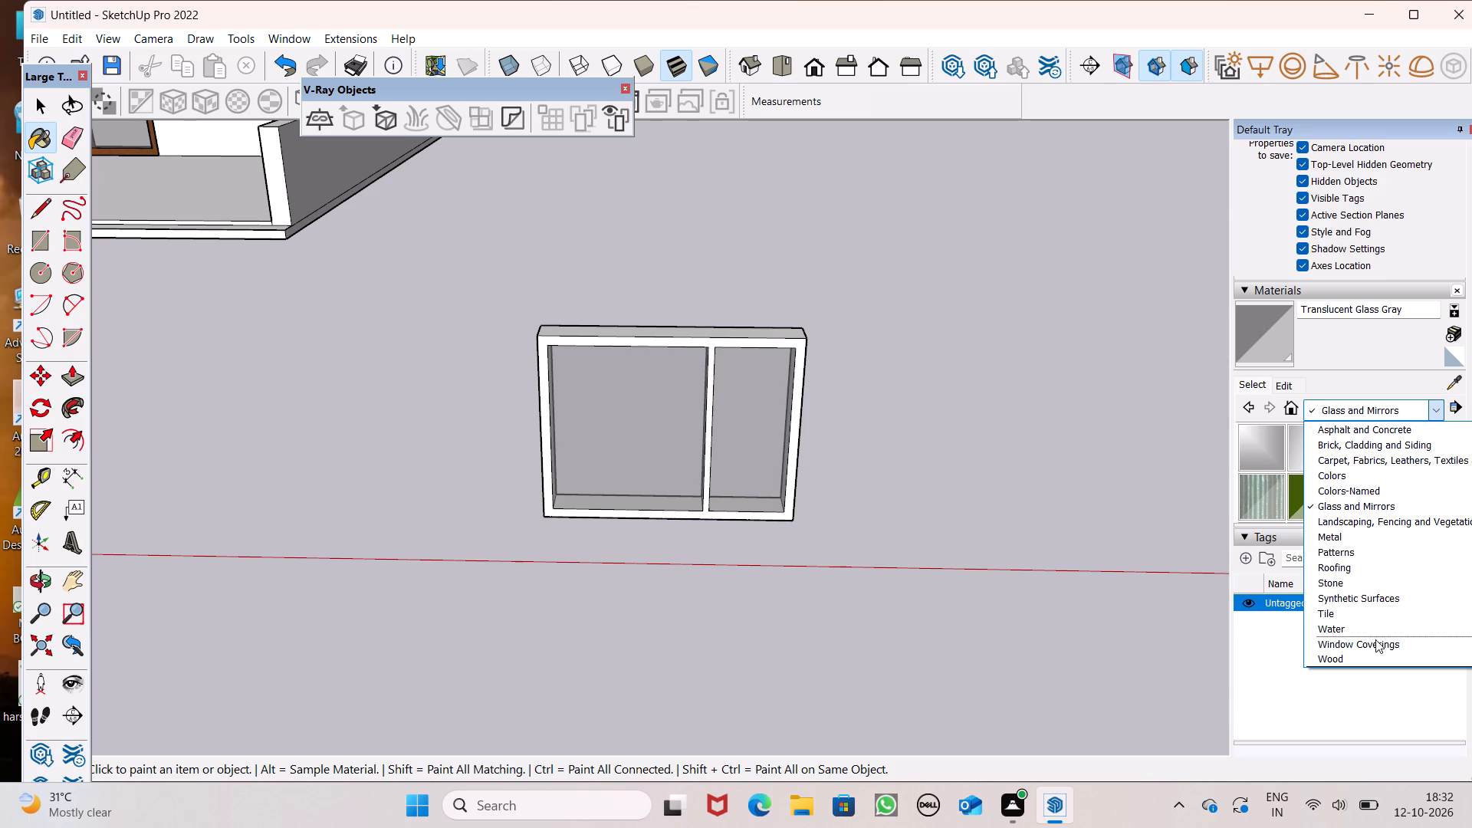
click(1365, 666)
scroll(1357, 485, down, 2)
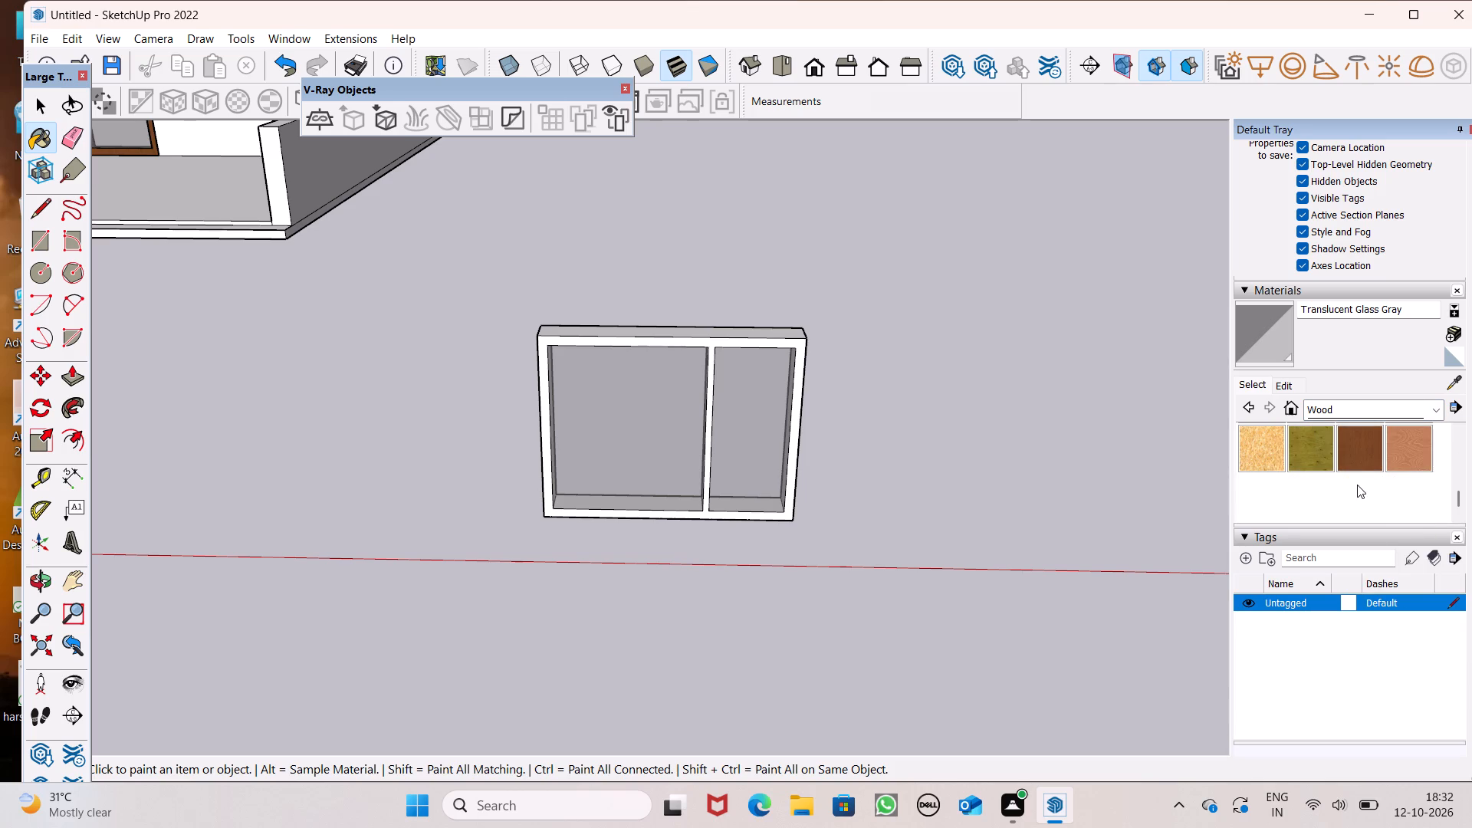
click(1358, 457)
scroll(615, 318, up, 6)
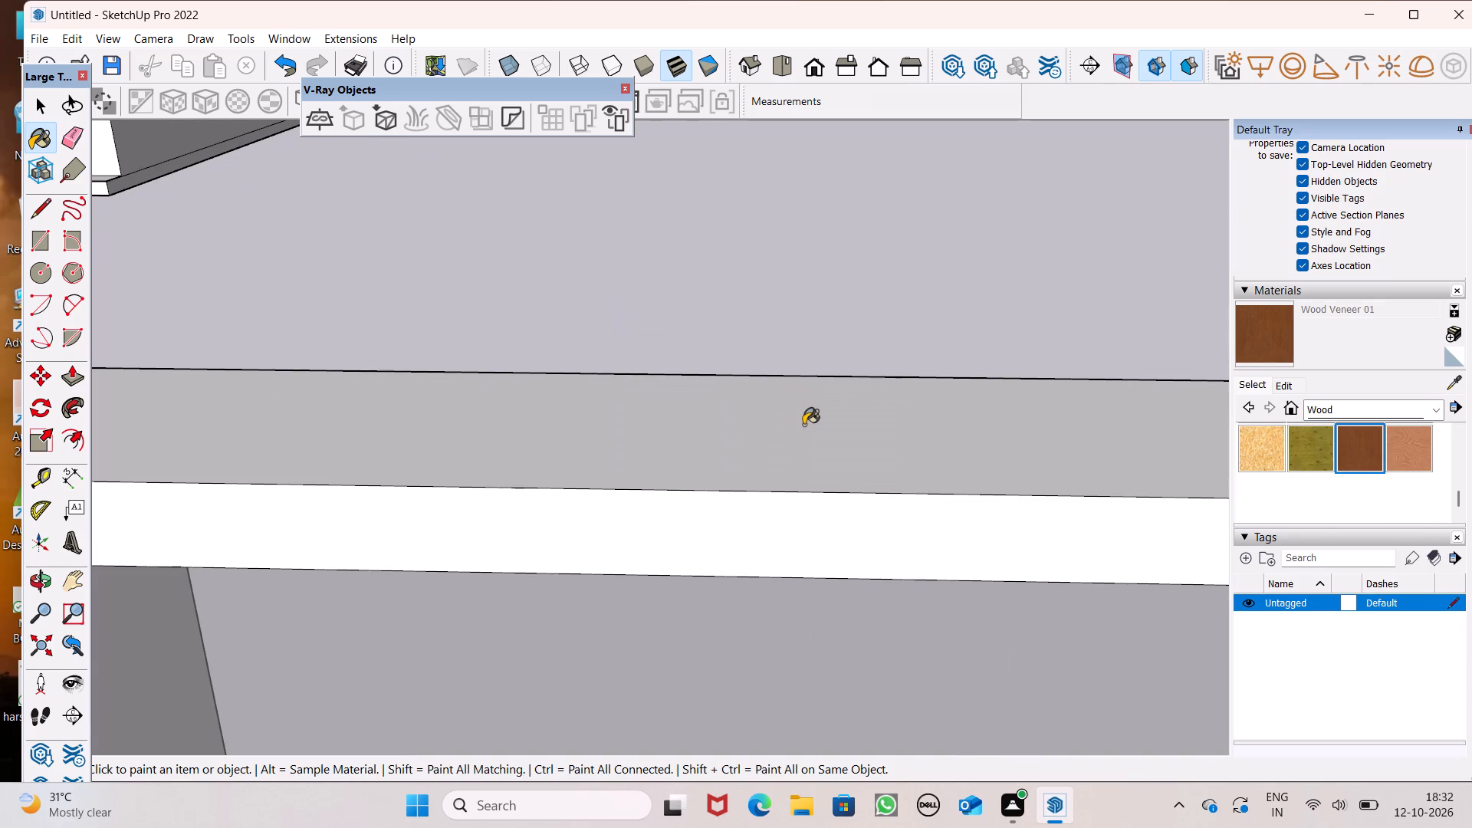
click(803, 425)
click(805, 525)
Paint the frame's outer end, its unpainted rim, one divider side, the inner sills and the wide pane's jamb with Wood Veneer 01.
scroll(764, 411, down, 8)
scroll(898, 429, down, 8)
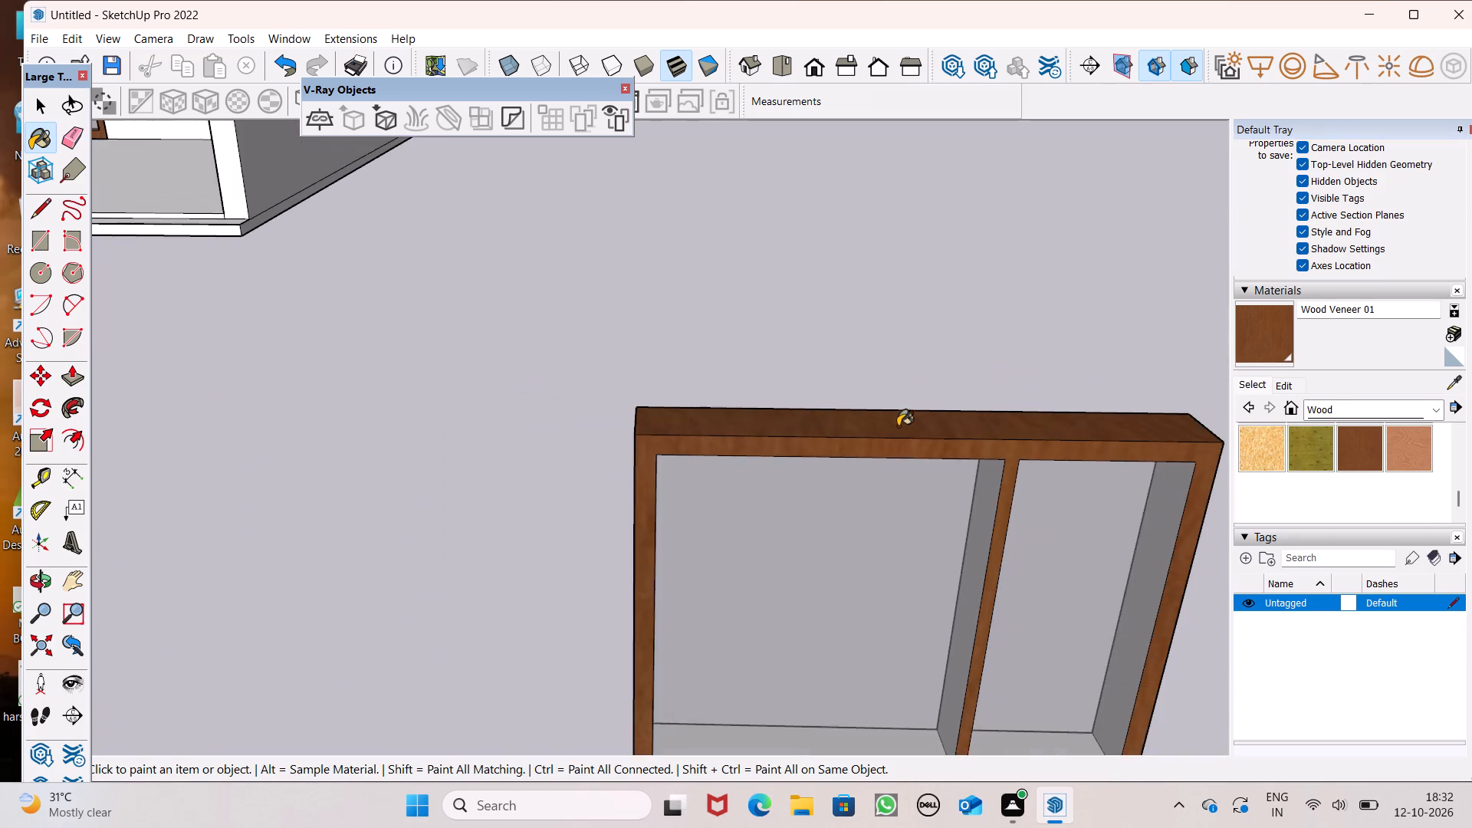
scroll(925, 351, down, 2)
scroll(925, 351, up, 1)
scroll(928, 354, down, 2)
middle_drag(1080, 551, 182, 570)
scroll(182, 555, up, 1)
scroll(475, 318, down, 2)
scroll(286, 192, up, 10)
scroll(130, 235, up, 8)
click(130, 232)
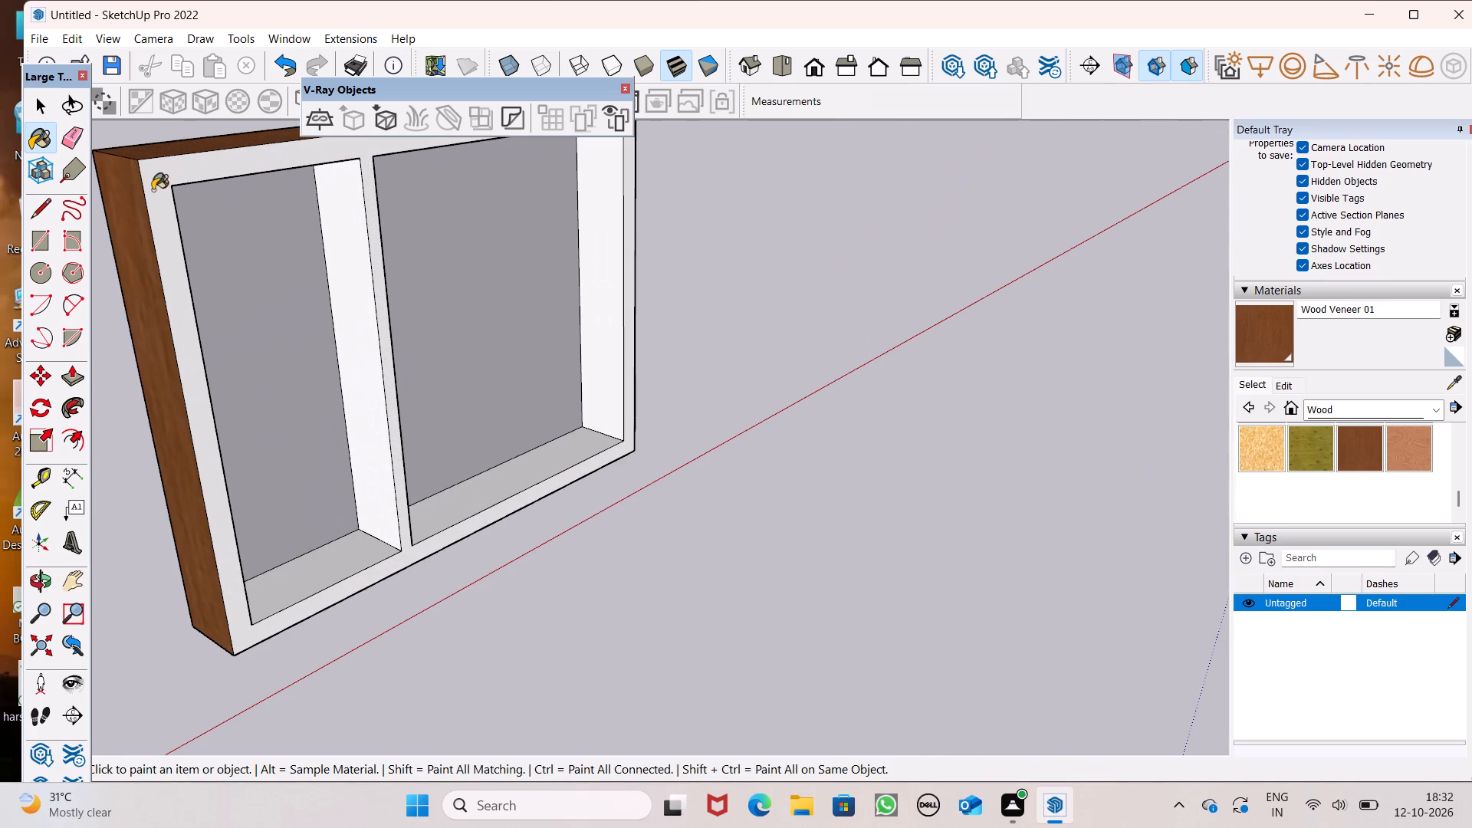
click(153, 190)
click(366, 415)
drag(366, 495, 360, 517)
click(354, 536)
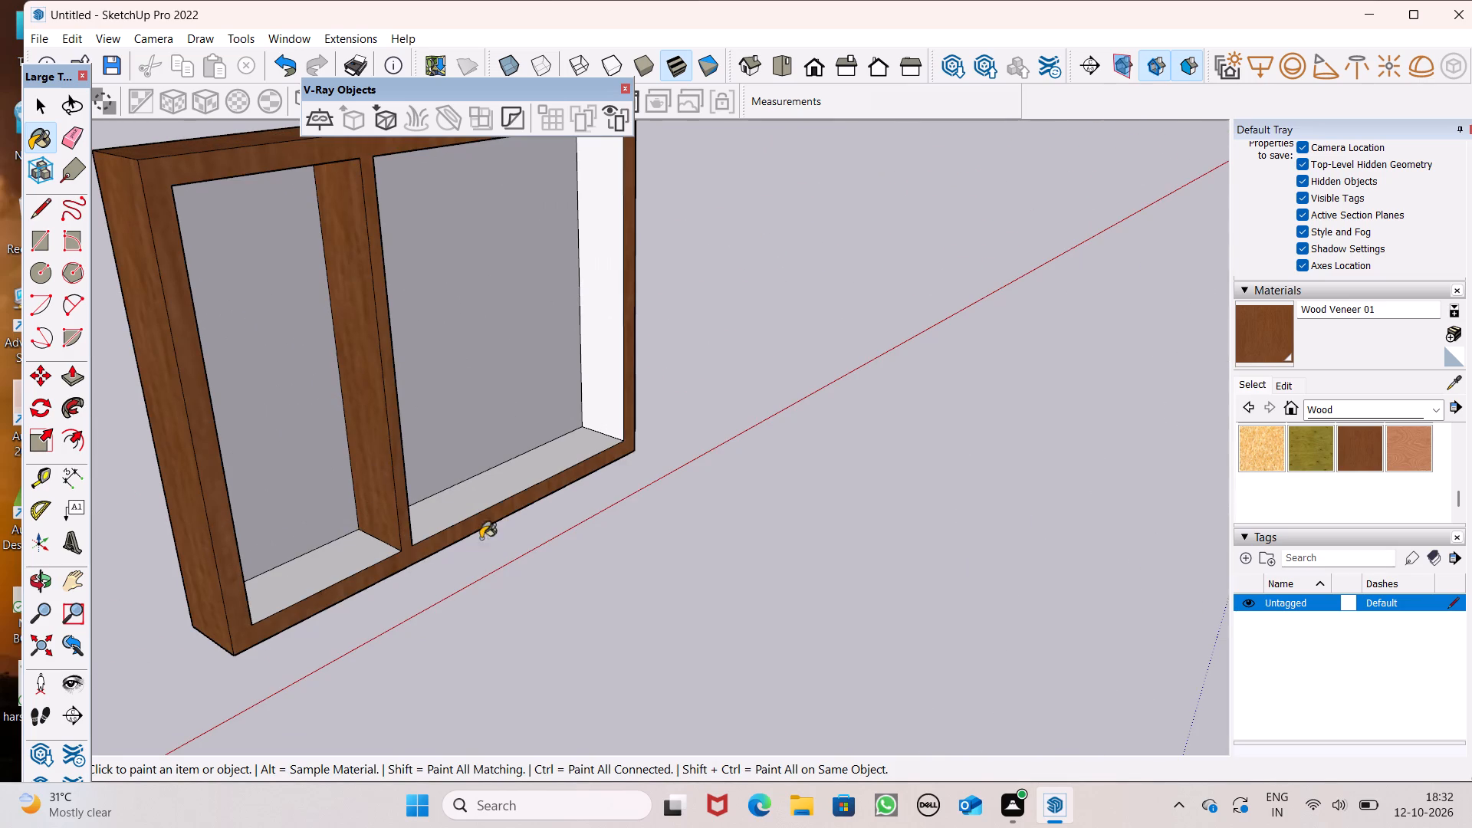
drag(551, 466, 554, 458)
click(593, 346)
Paint the frame's remaining outer end, the divider's other side and the narrow pane's inner jamb with Wood Veneer 01.
scroll(665, 406, down, 6)
middle_drag(661, 431, 451, 499)
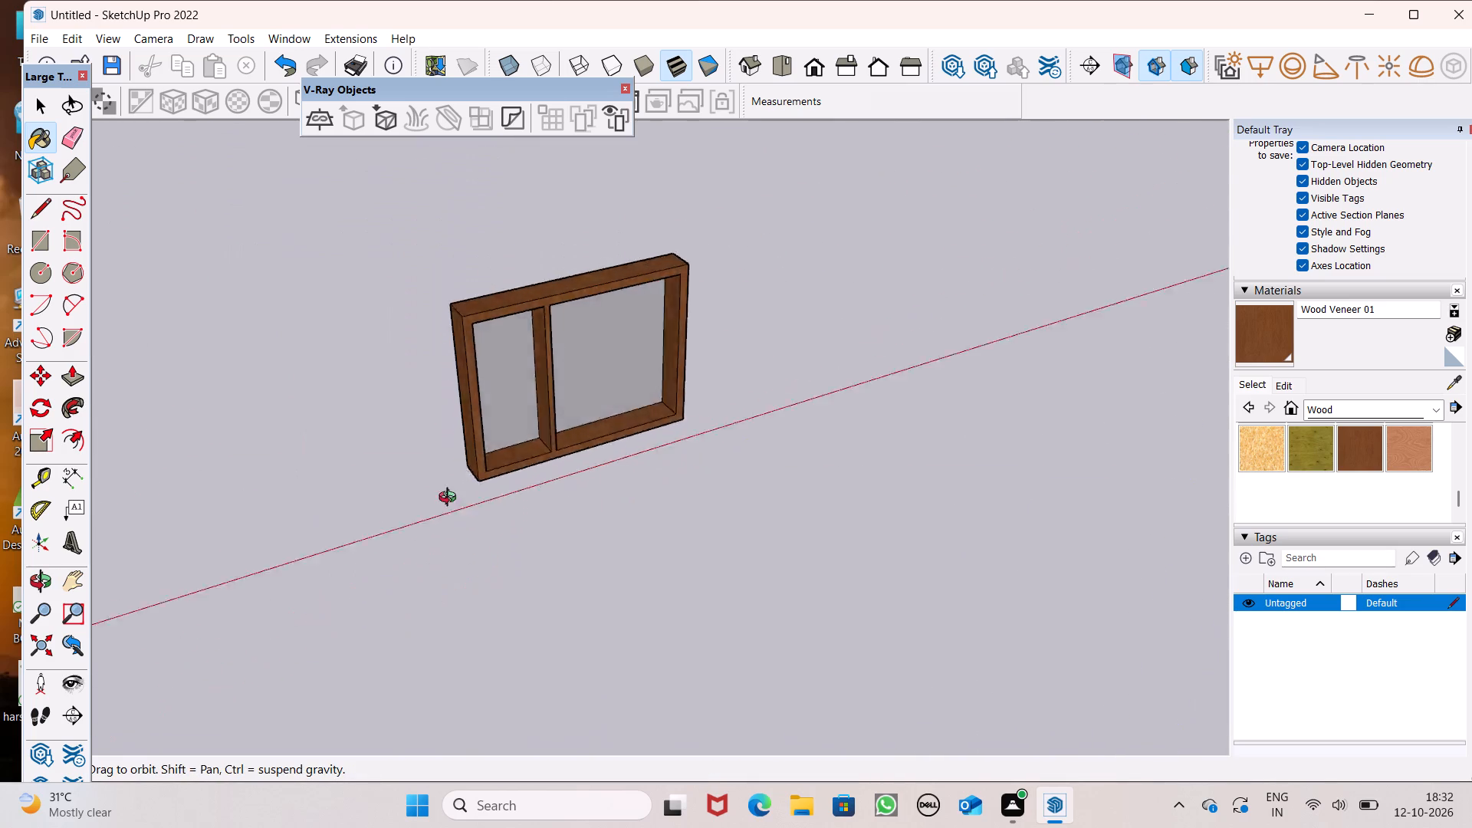
middle_drag(451, 499, 0, 364)
scroll(0, 364, up, 1)
scroll(958, 379, up, 4)
click(537, 396)
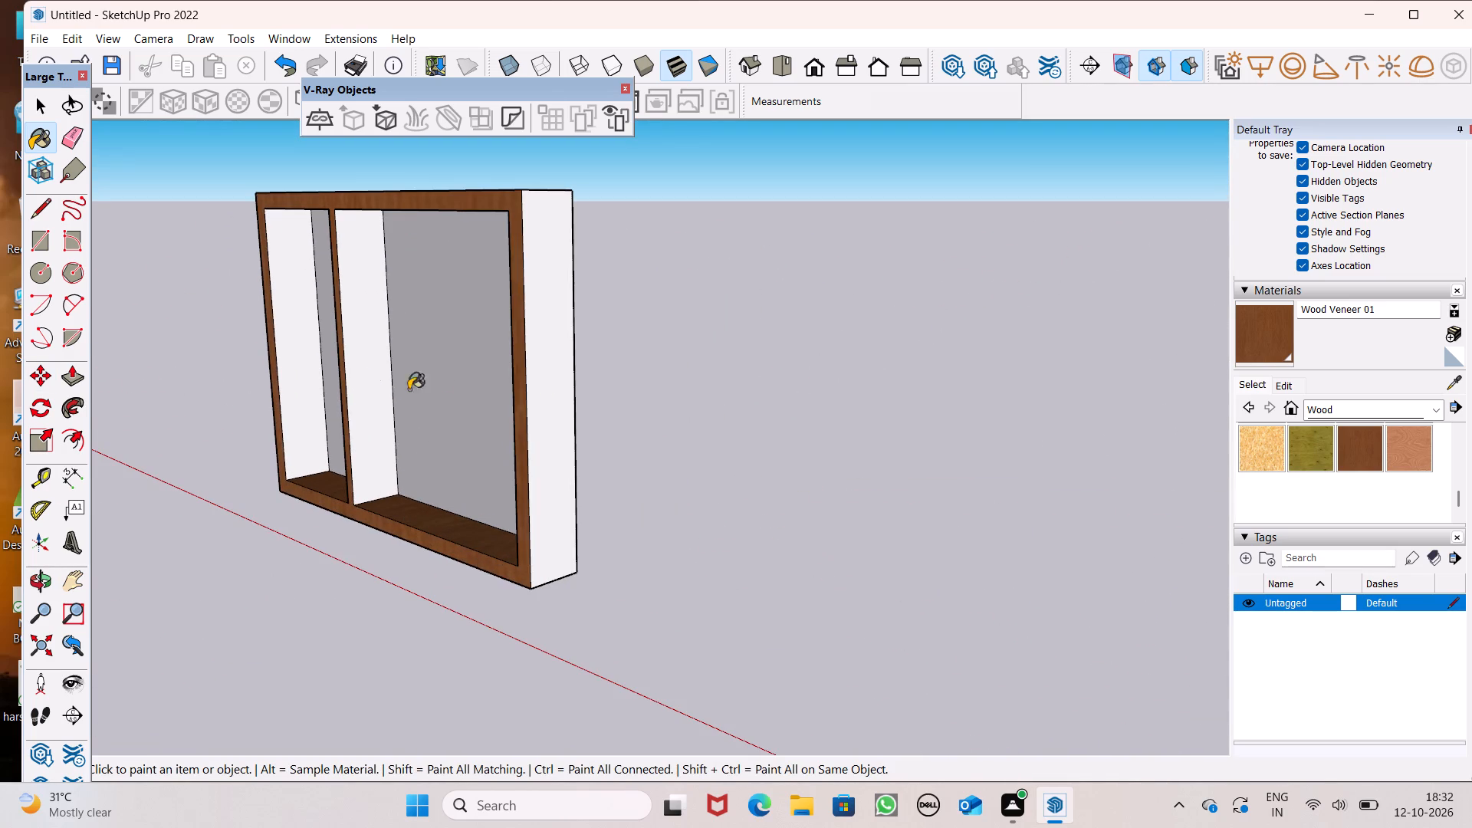
click(366, 384)
click(291, 327)
scroll(648, 306, down, 4)
middle_drag(573, 356, 0, 469)
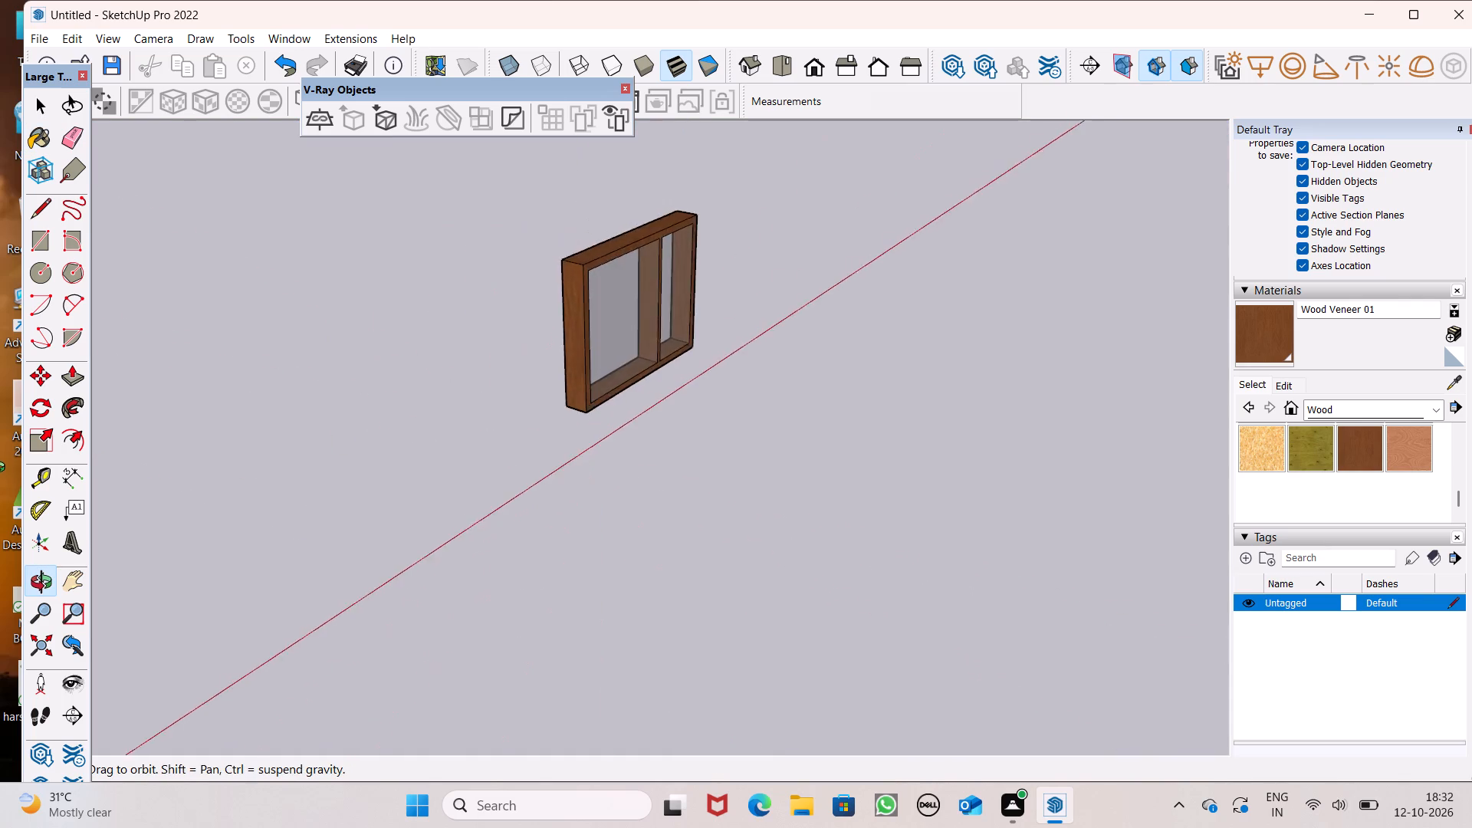
middle_drag(0, 469, 1389, 394)
middle_drag(734, 430, 1434, 546)
key(space)
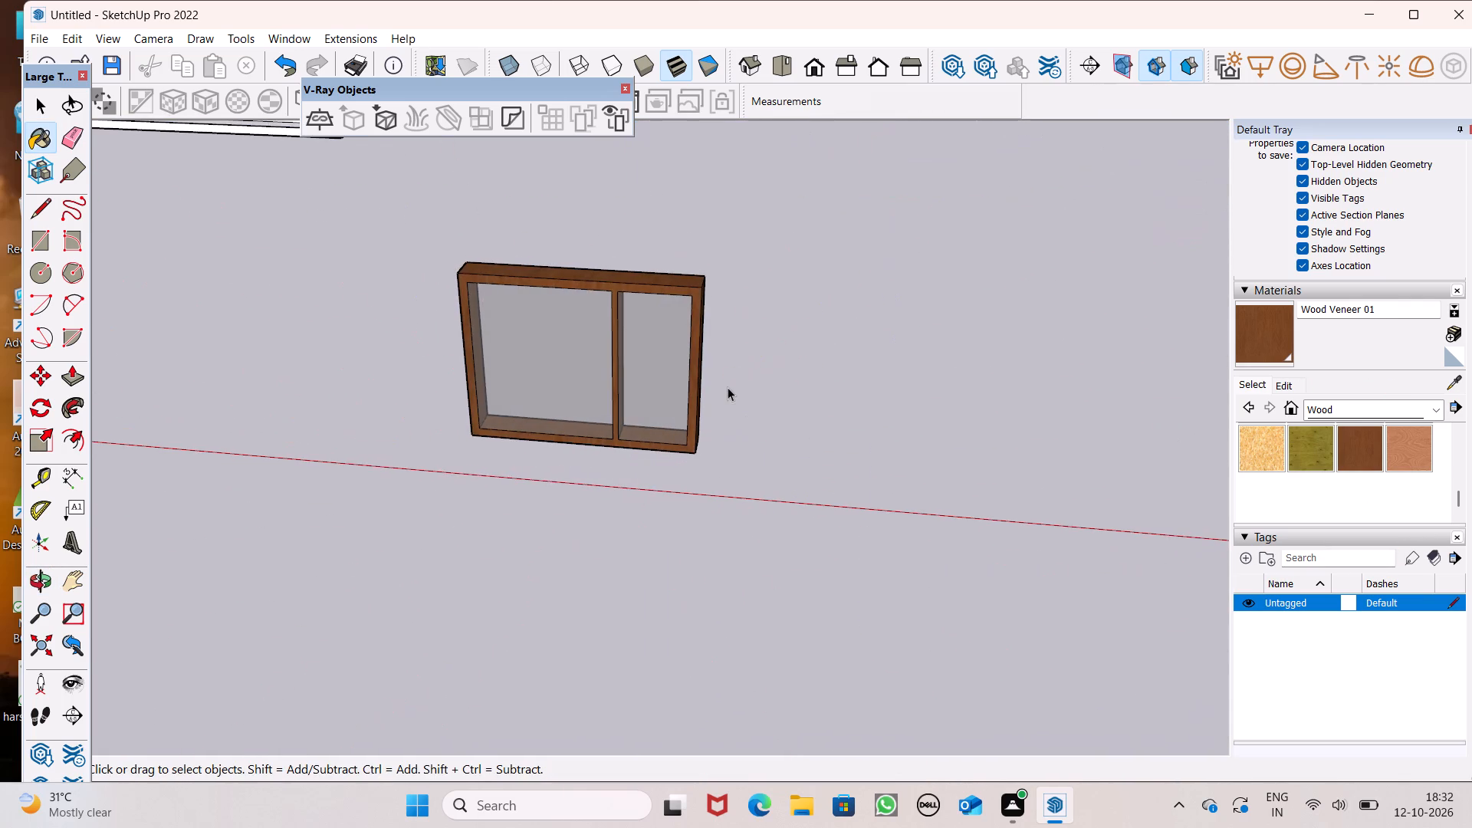
Select the whole two-pane window panel and make it a group.
scroll(727, 387, down, 9)
scroll(748, 447, up, 1)
middle_drag(751, 449, 795, 411)
triple_click(725, 337)
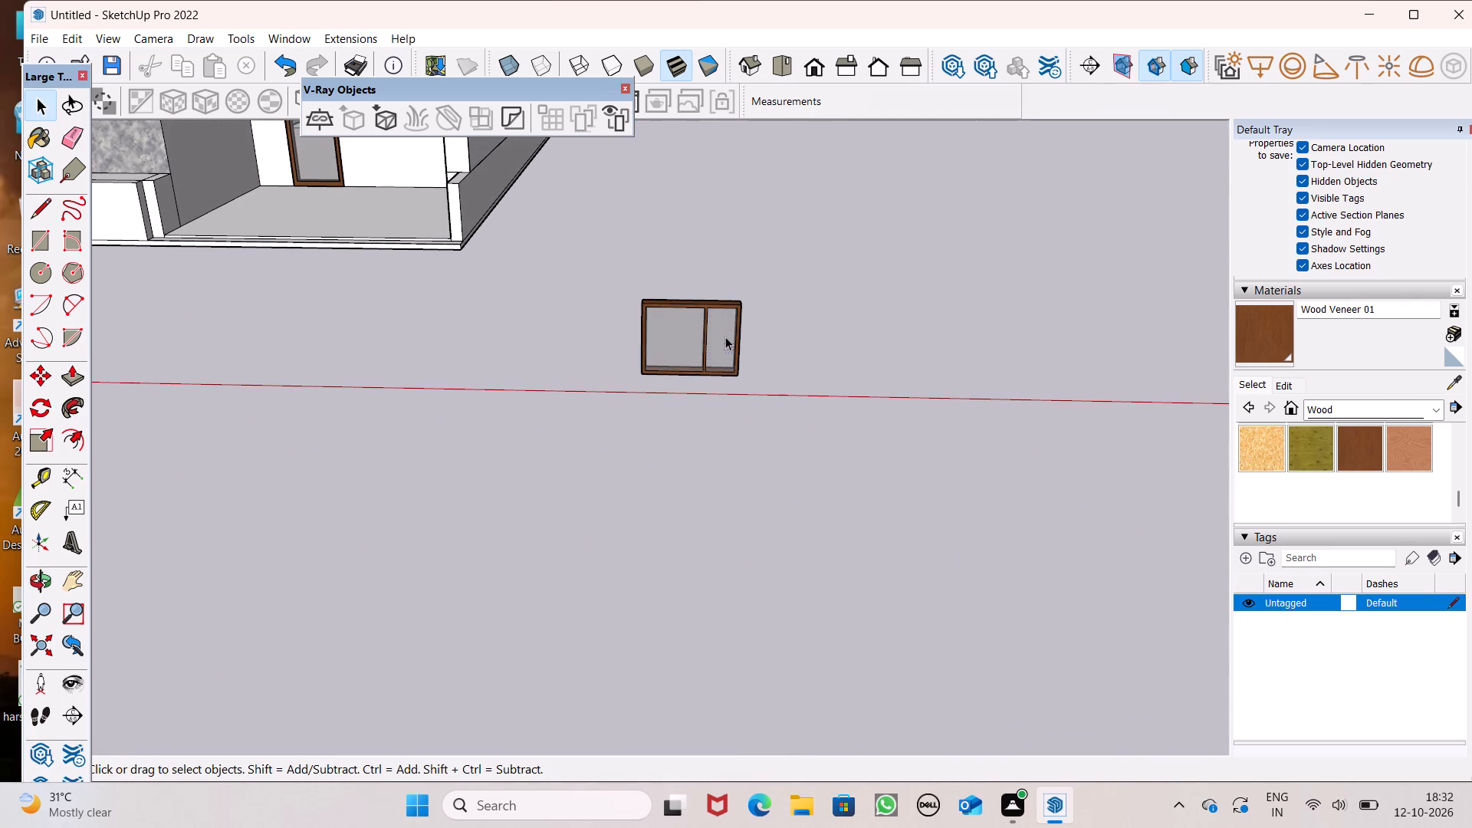
click(726, 337)
right_click(726, 337)
click(800, 498)
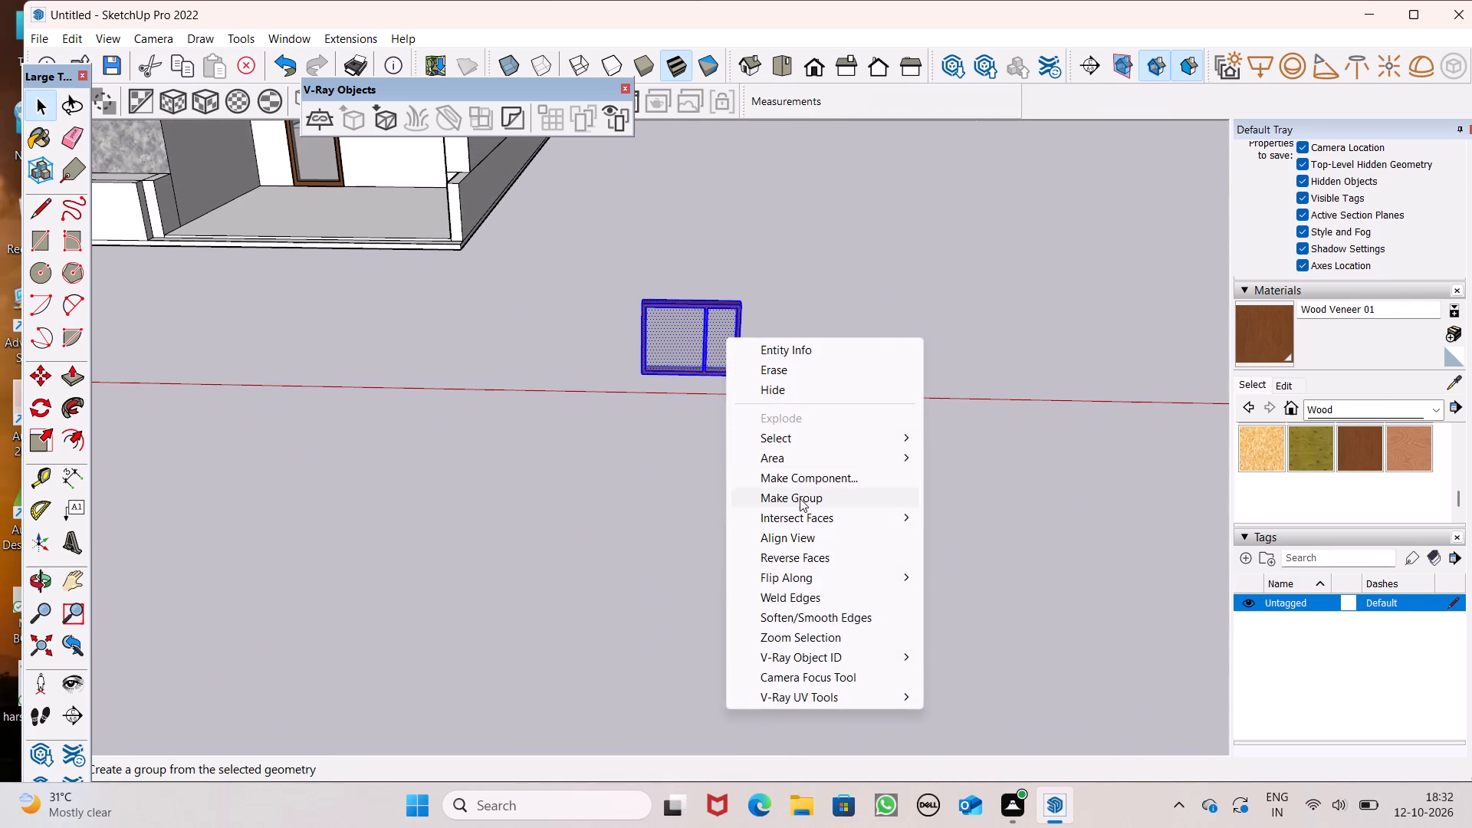
Move the window group across the ground to just in front of the house's porch.
scroll(1002, 284, down, 4)
key(m)
key(Return)
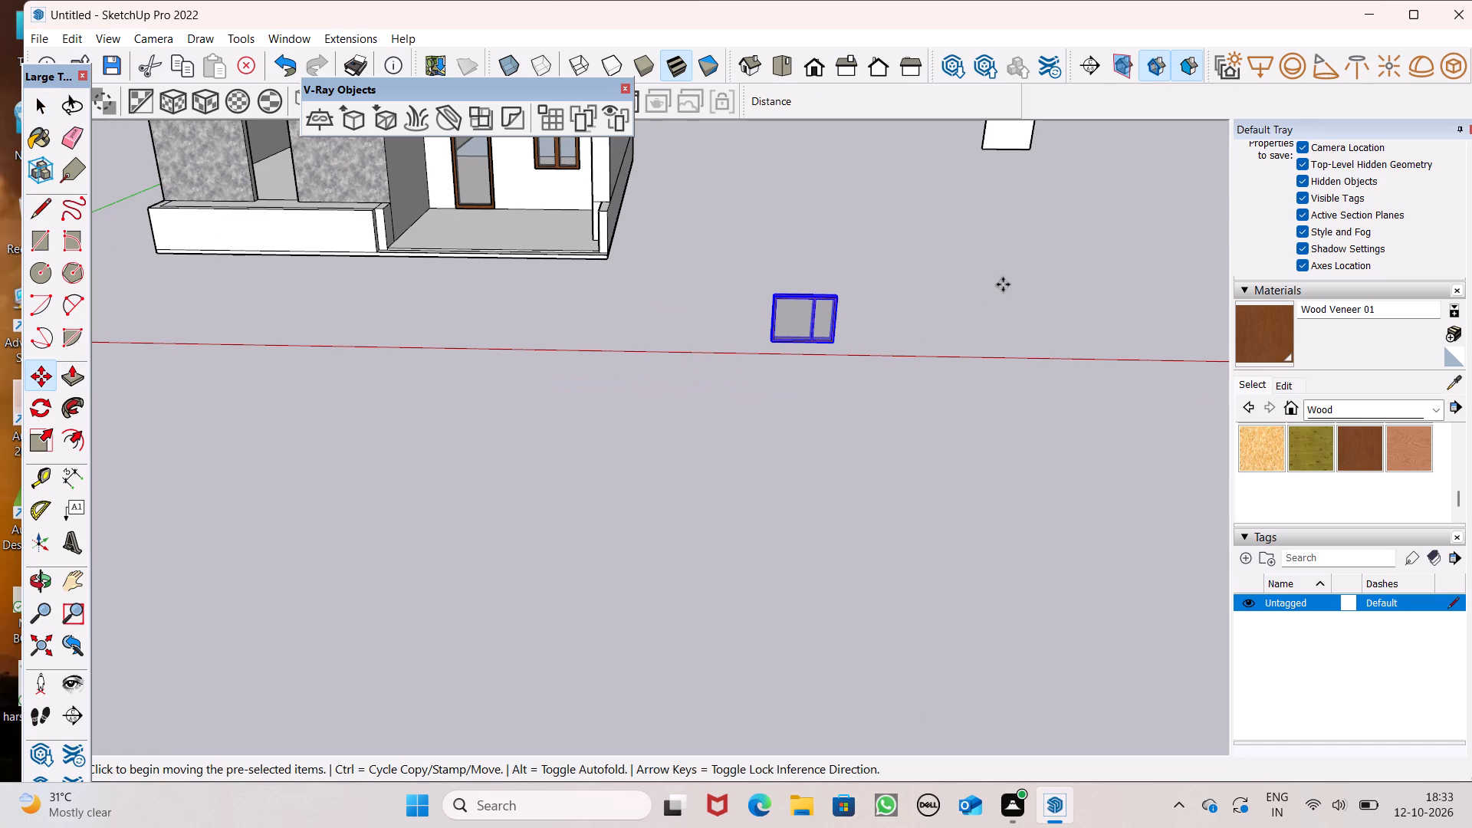
scroll(926, 334, down, 3)
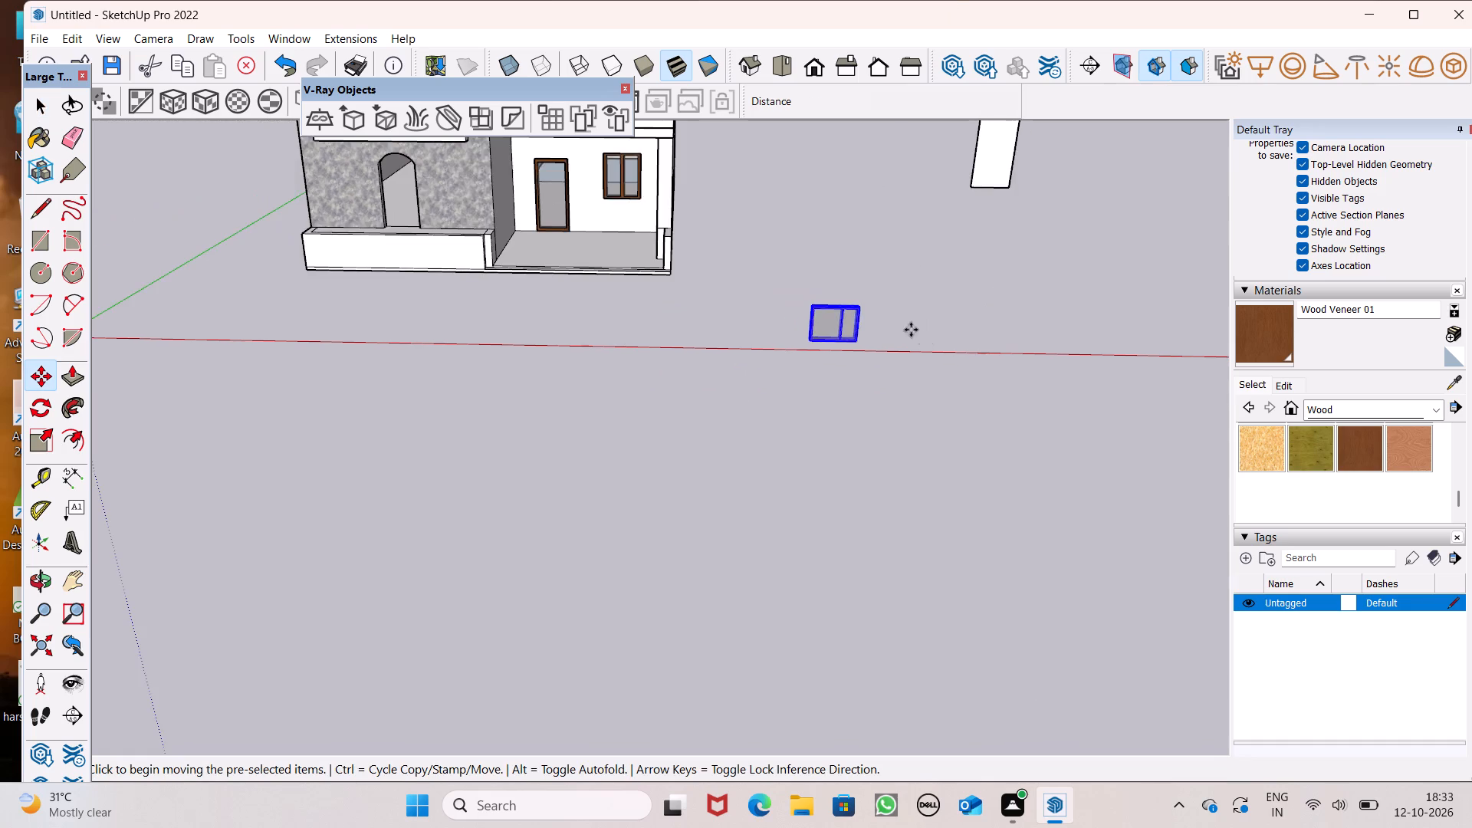
scroll(862, 318, up, 7)
drag(981, 407, 432, 330)
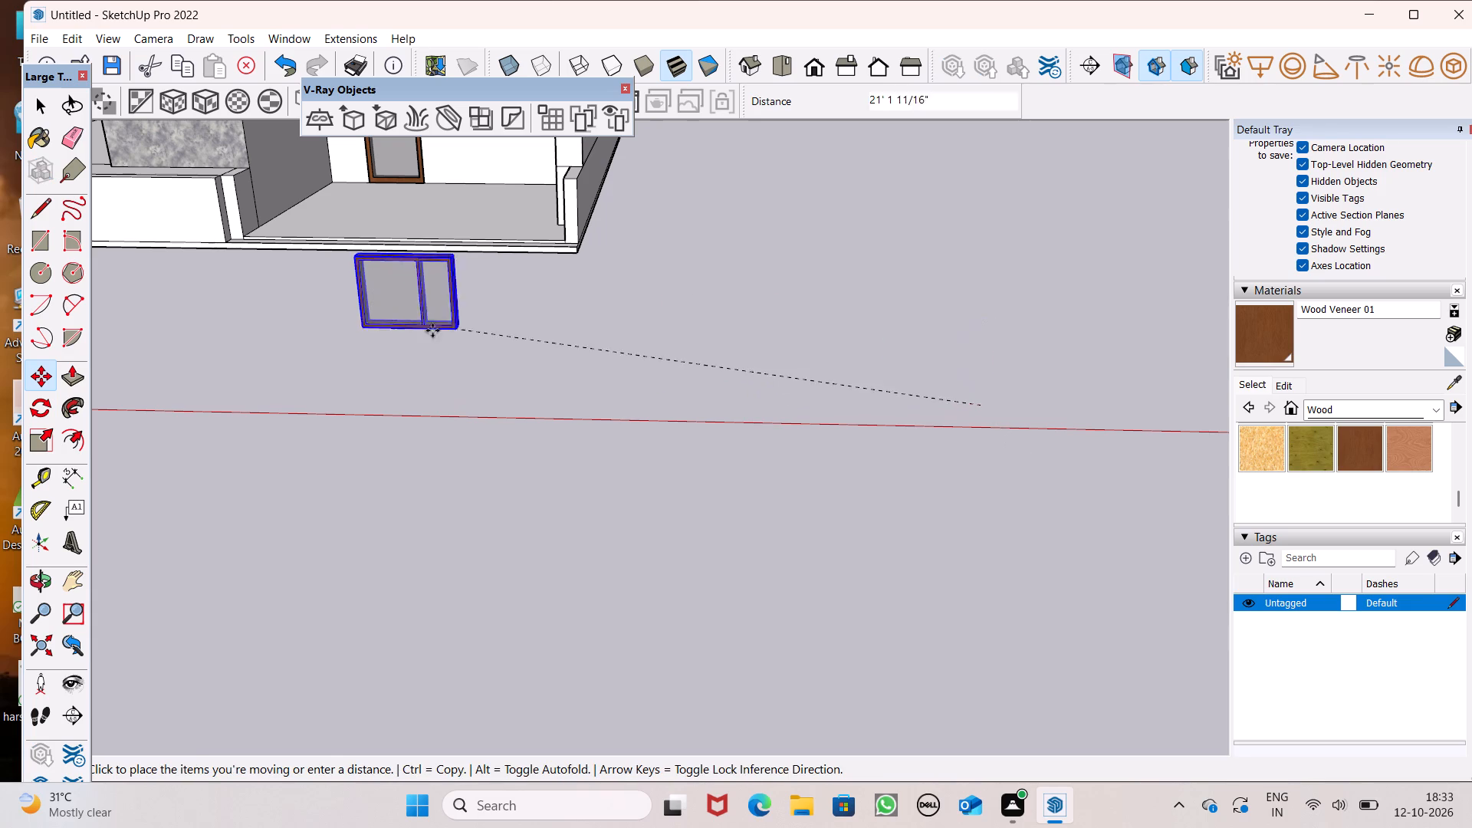
drag(432, 330, 419, 384)
scroll(755, 282, down, 10)
scroll(537, 317, down, 6)
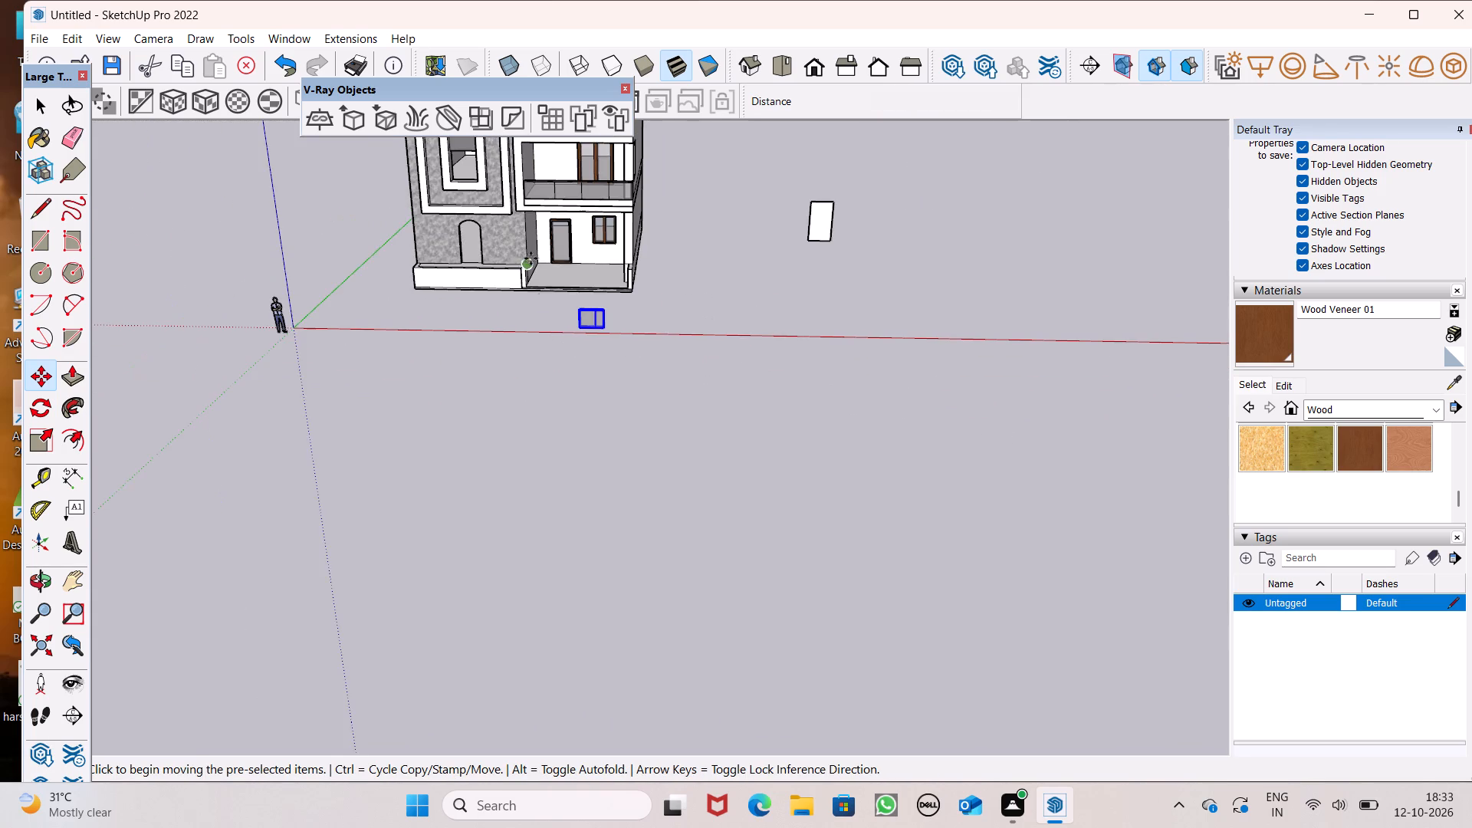
scroll(553, 318, down, 3)
scroll(555, 256, up, 7)
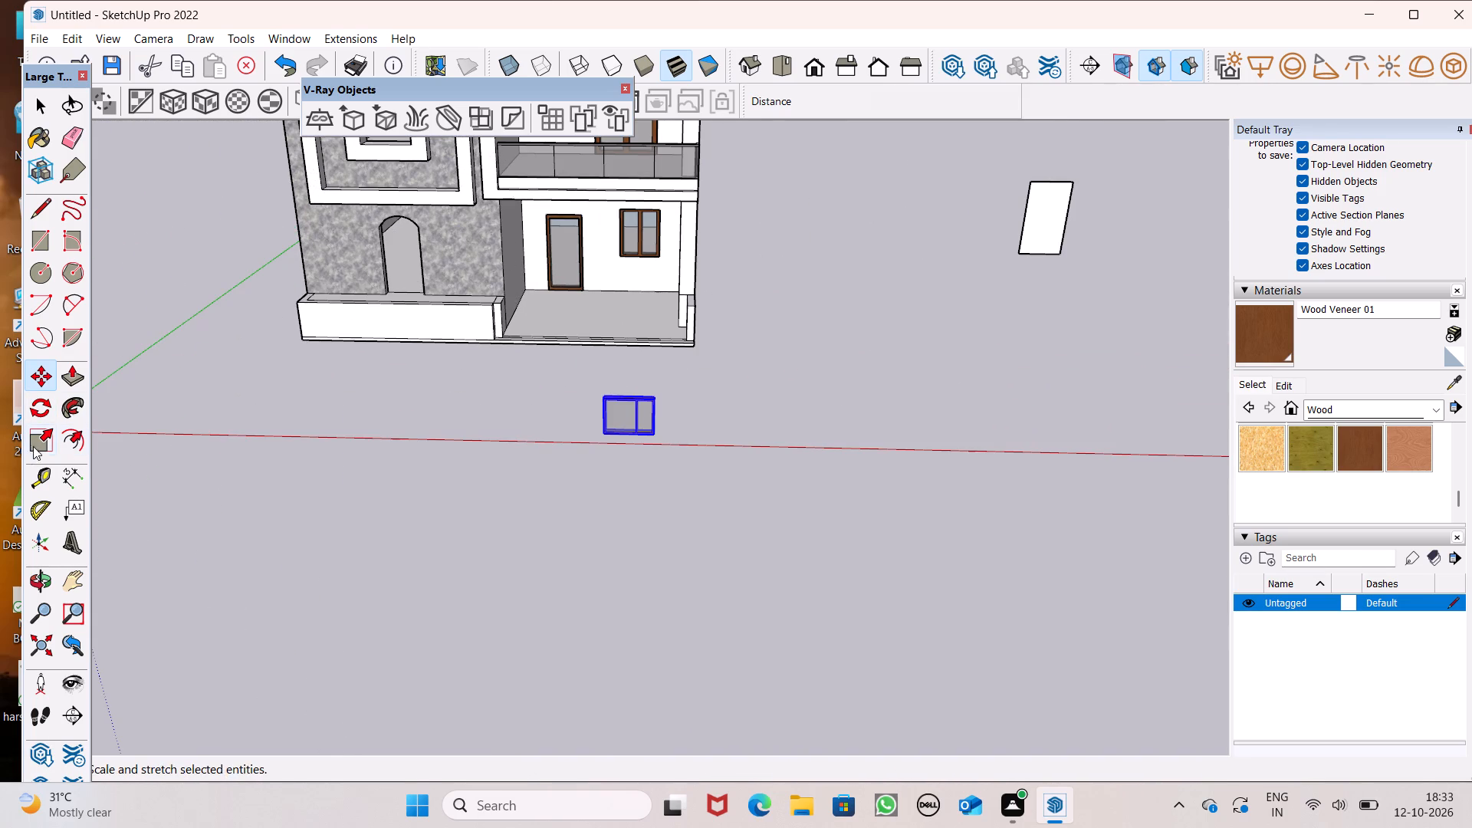
Scale the window group down uniformly from its upper corner.
click(26, 446)
scroll(606, 467, up, 6)
scroll(600, 353, up, 6)
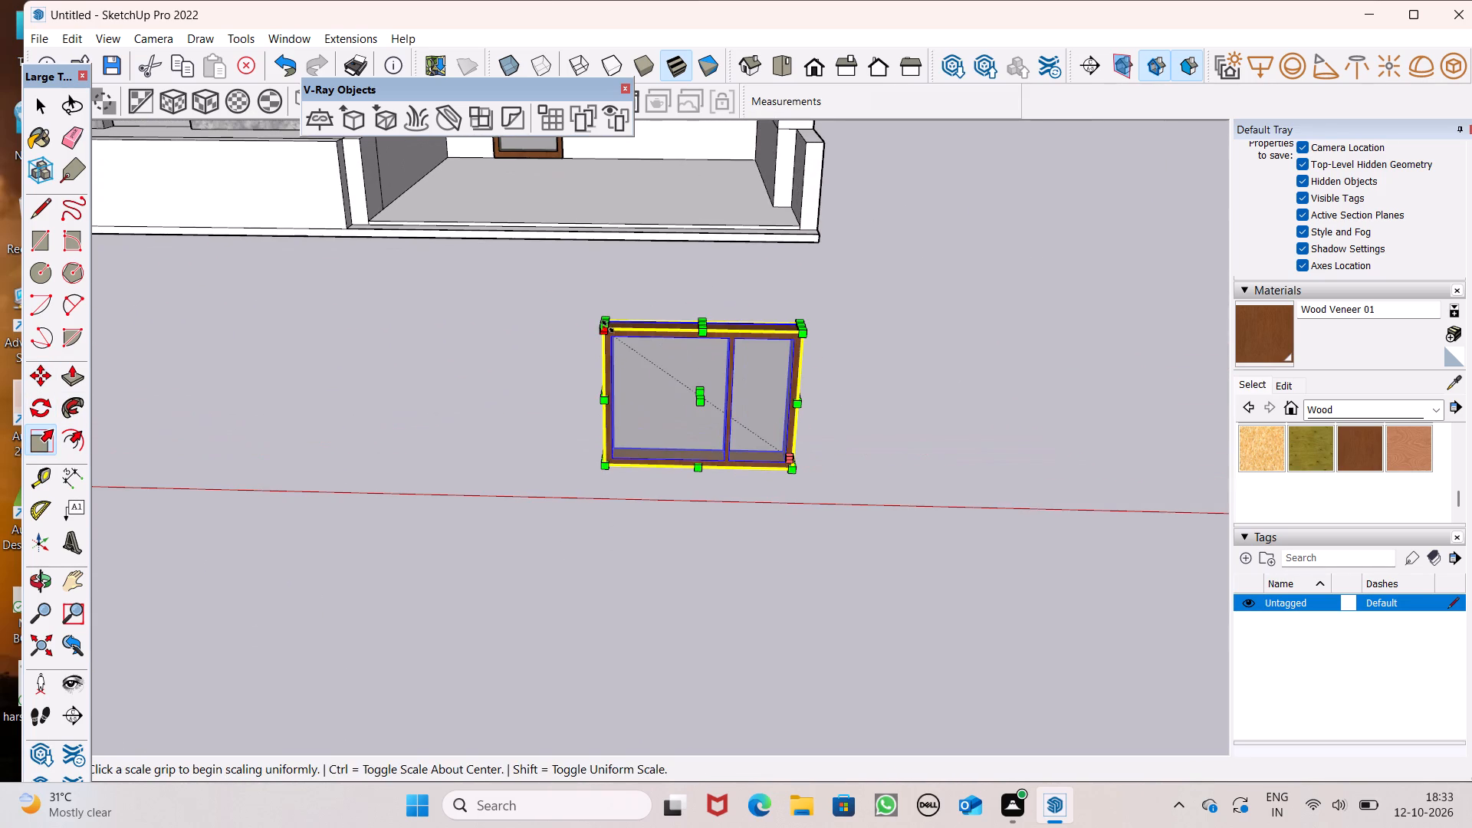
drag(610, 327, 674, 402)
middle_drag(863, 469, 1071, 482)
key(space)
scroll(1138, 363, down, 6)
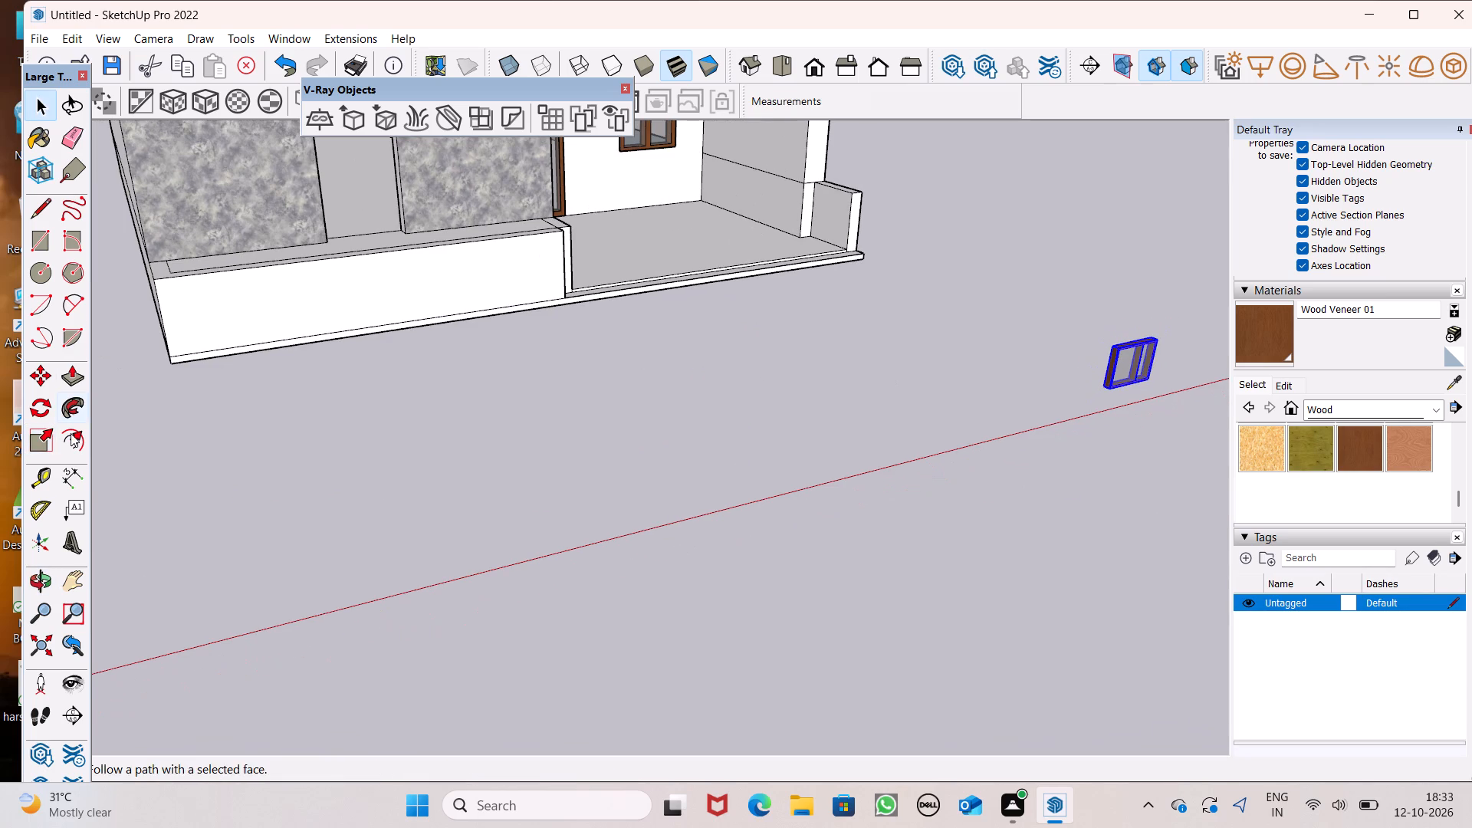
Scale the window group's width along the red axis to about 0.57.
click(48, 441)
scroll(984, 366, up, 6)
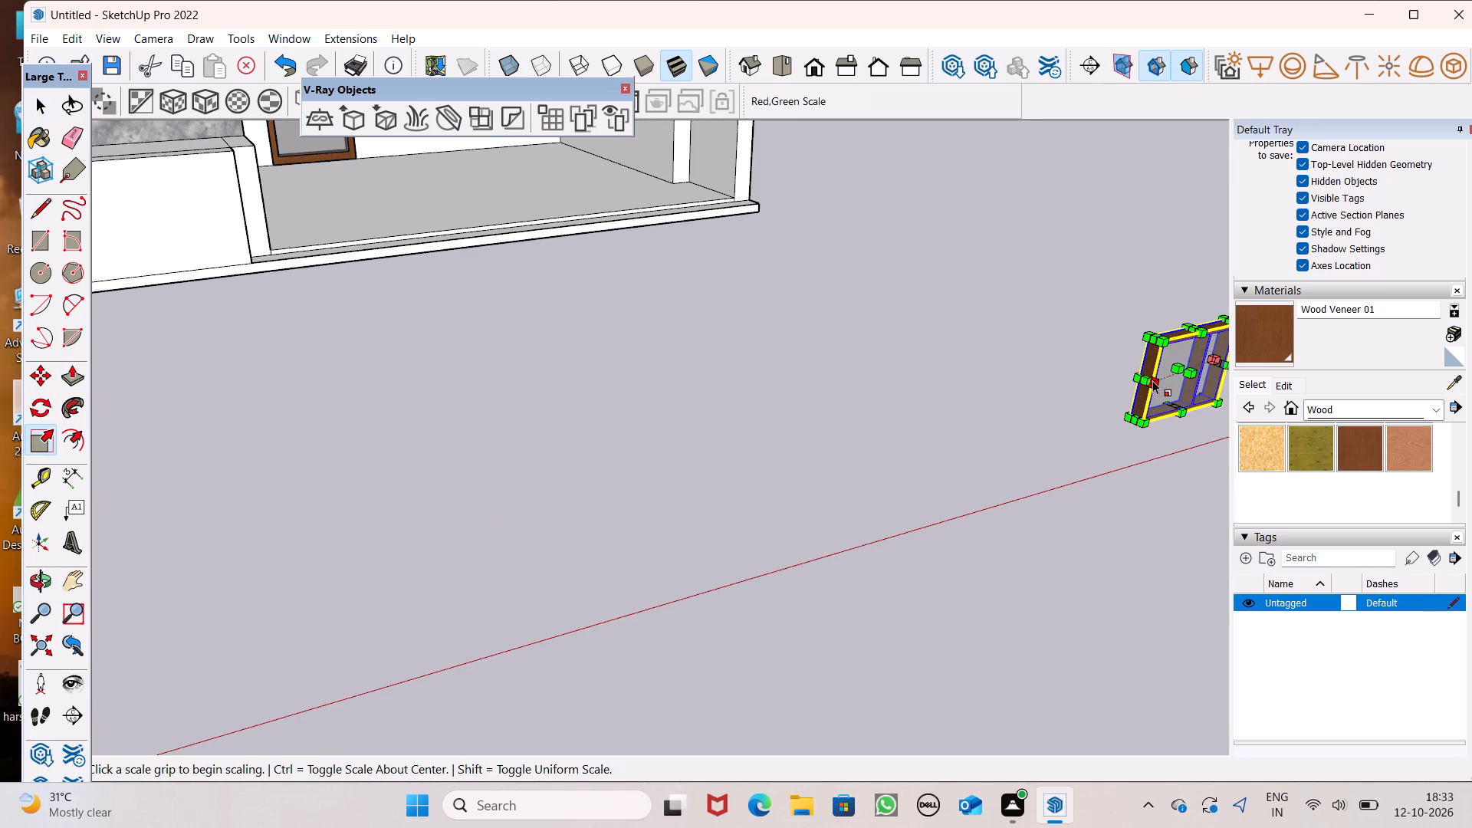
drag(1142, 386, 1185, 392)
key(space)
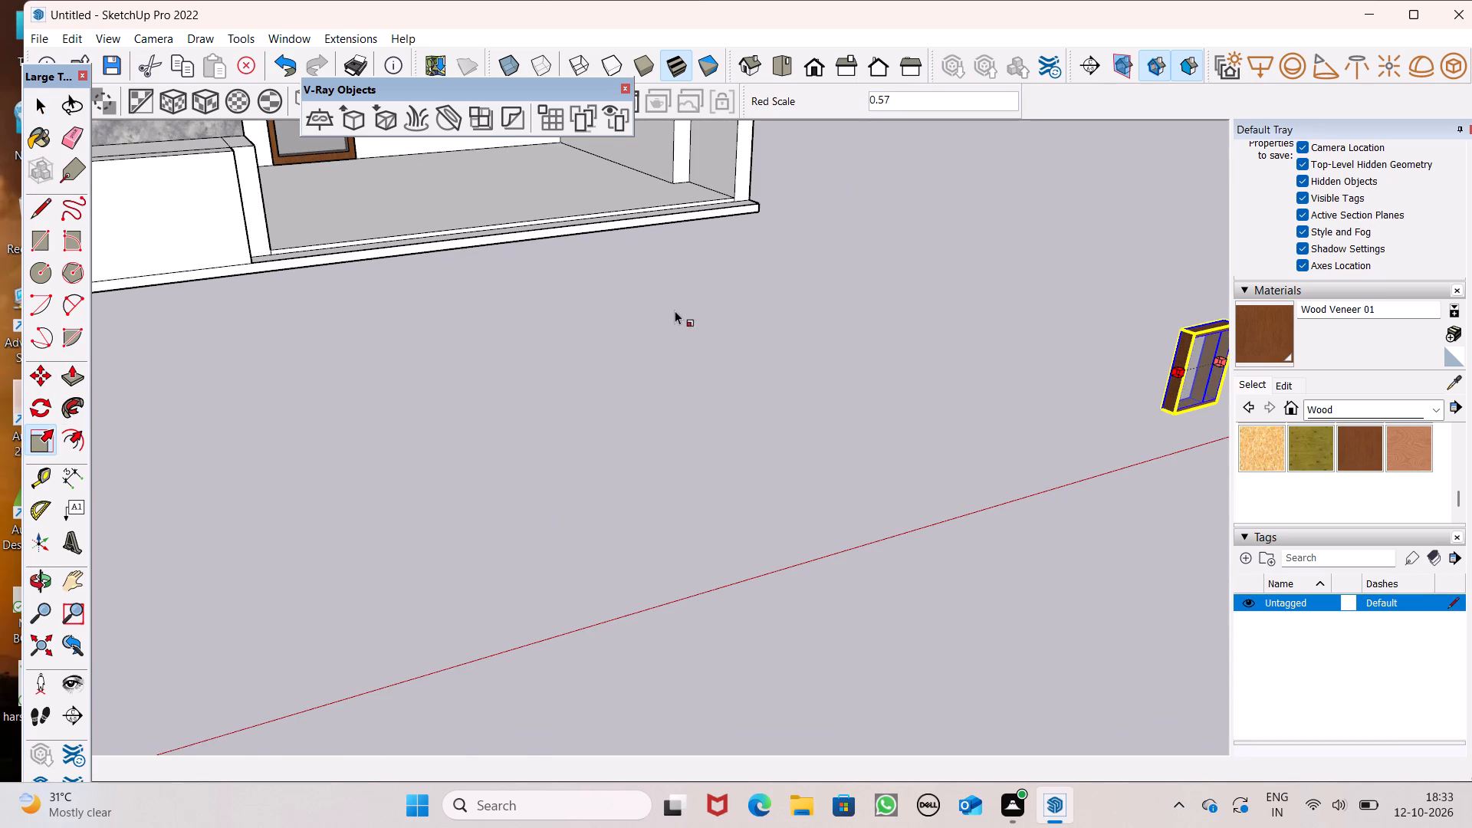
scroll(714, 335, down, 7)
middle_drag(816, 416, 661, 419)
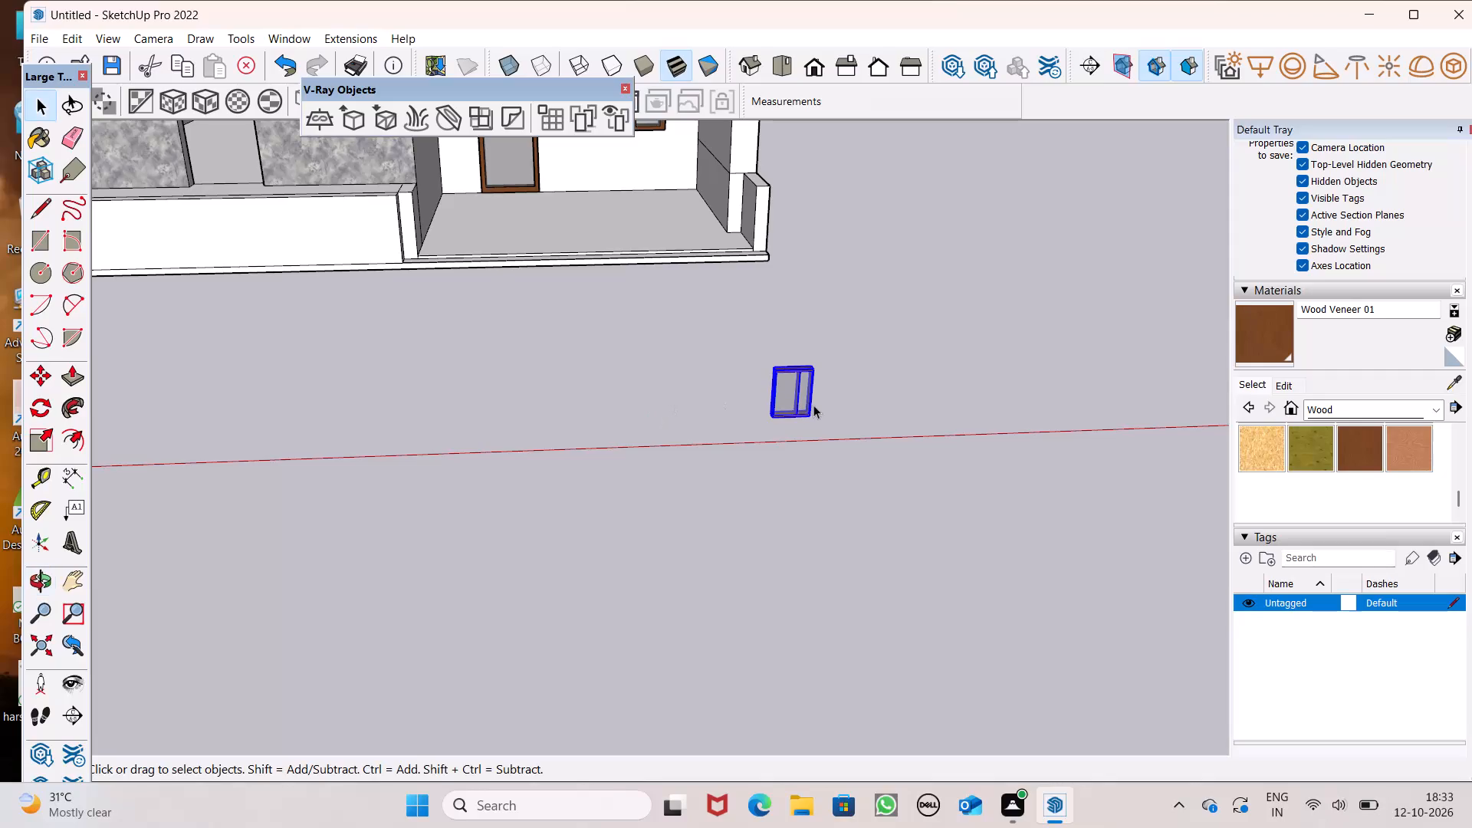
Move the window group from the ground to the facade and up into the tall framed opening above the arched doorway.
click(813, 405)
key(m)
key(Return)
drag(812, 415, 583, 335)
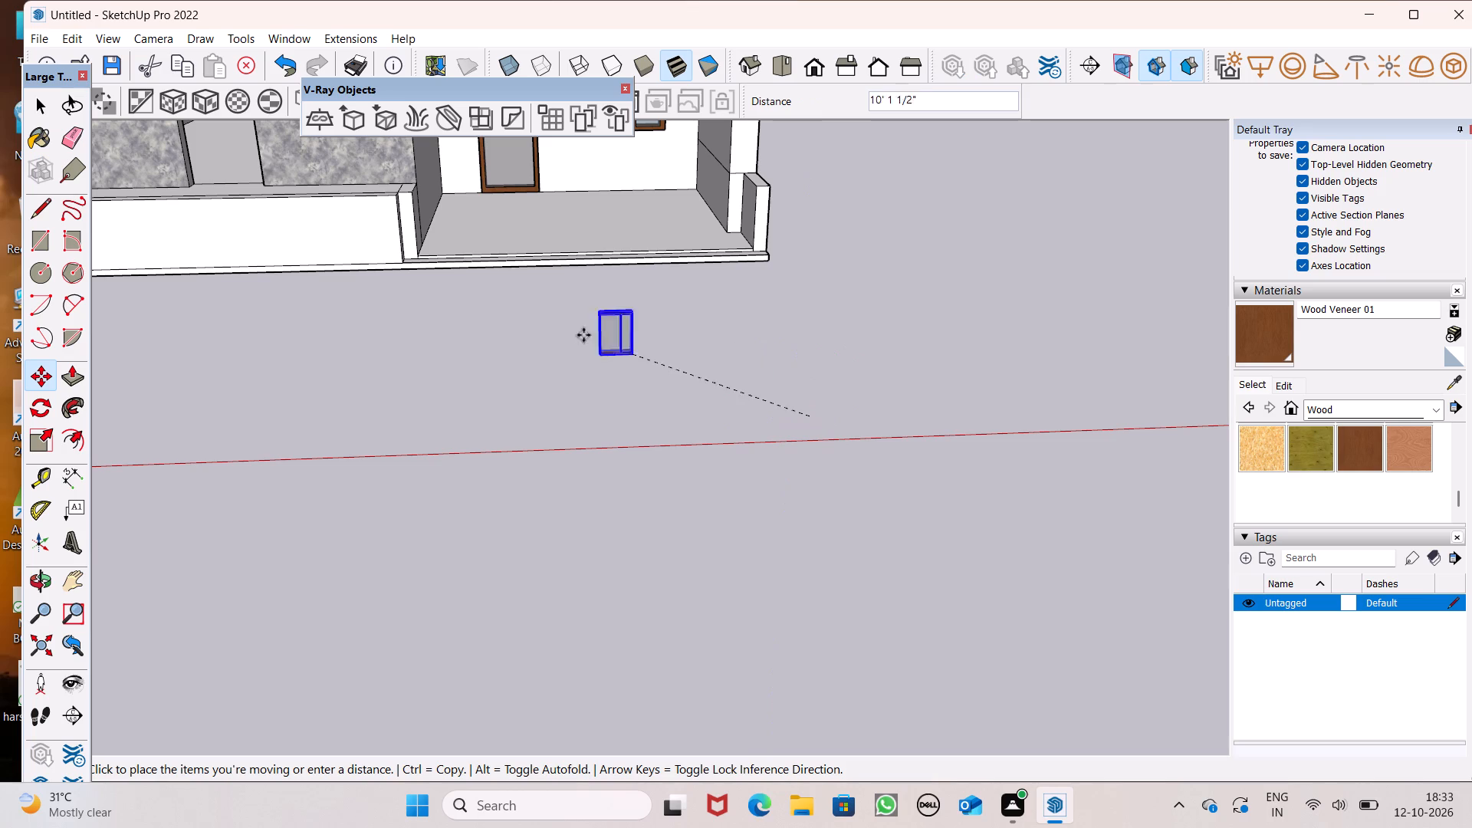
drag(583, 335, 259, 186)
scroll(278, 278, down, 8)
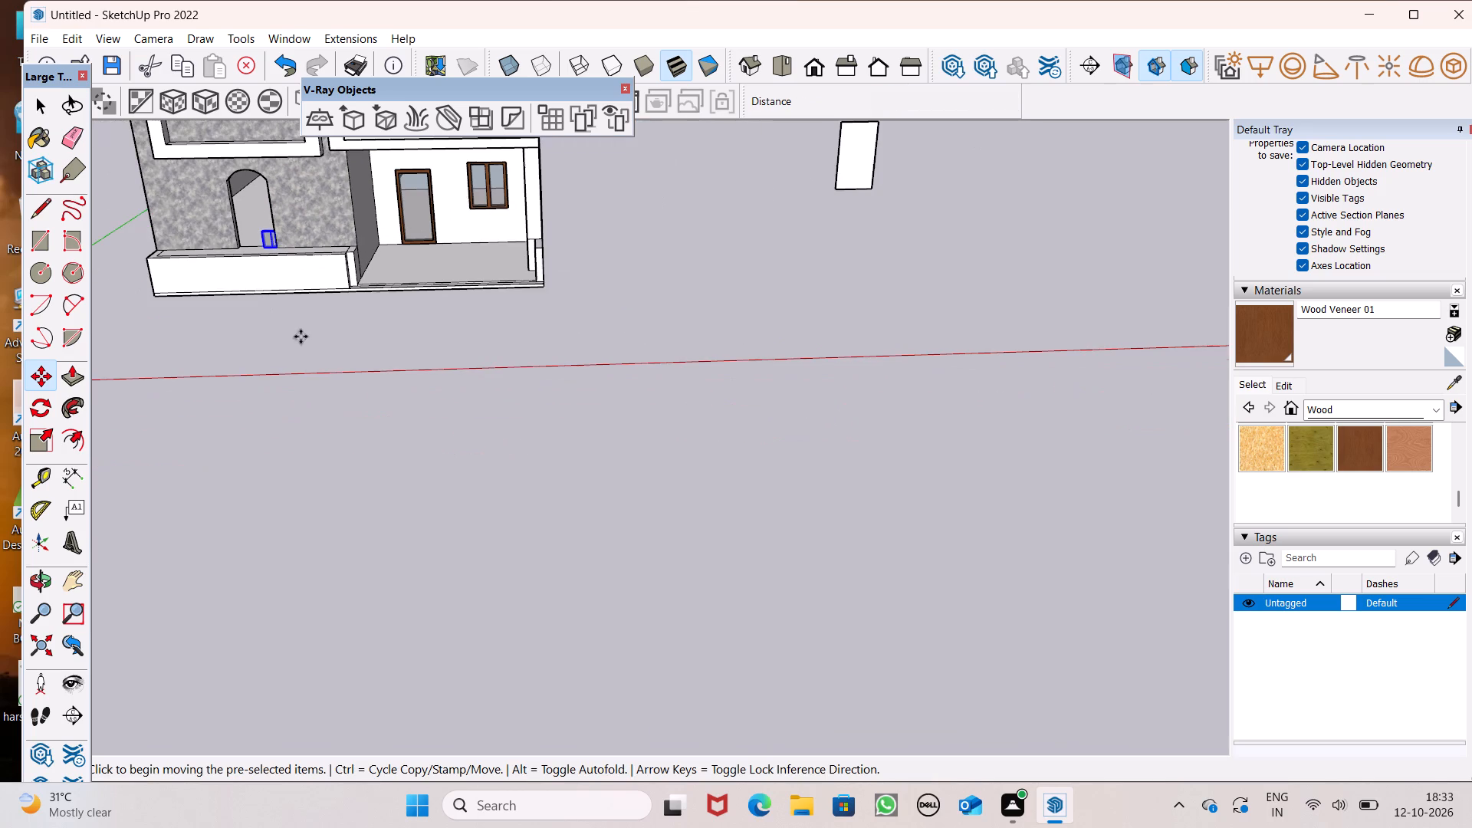
scroll(255, 291, down, 12)
scroll(205, 209, up, 7)
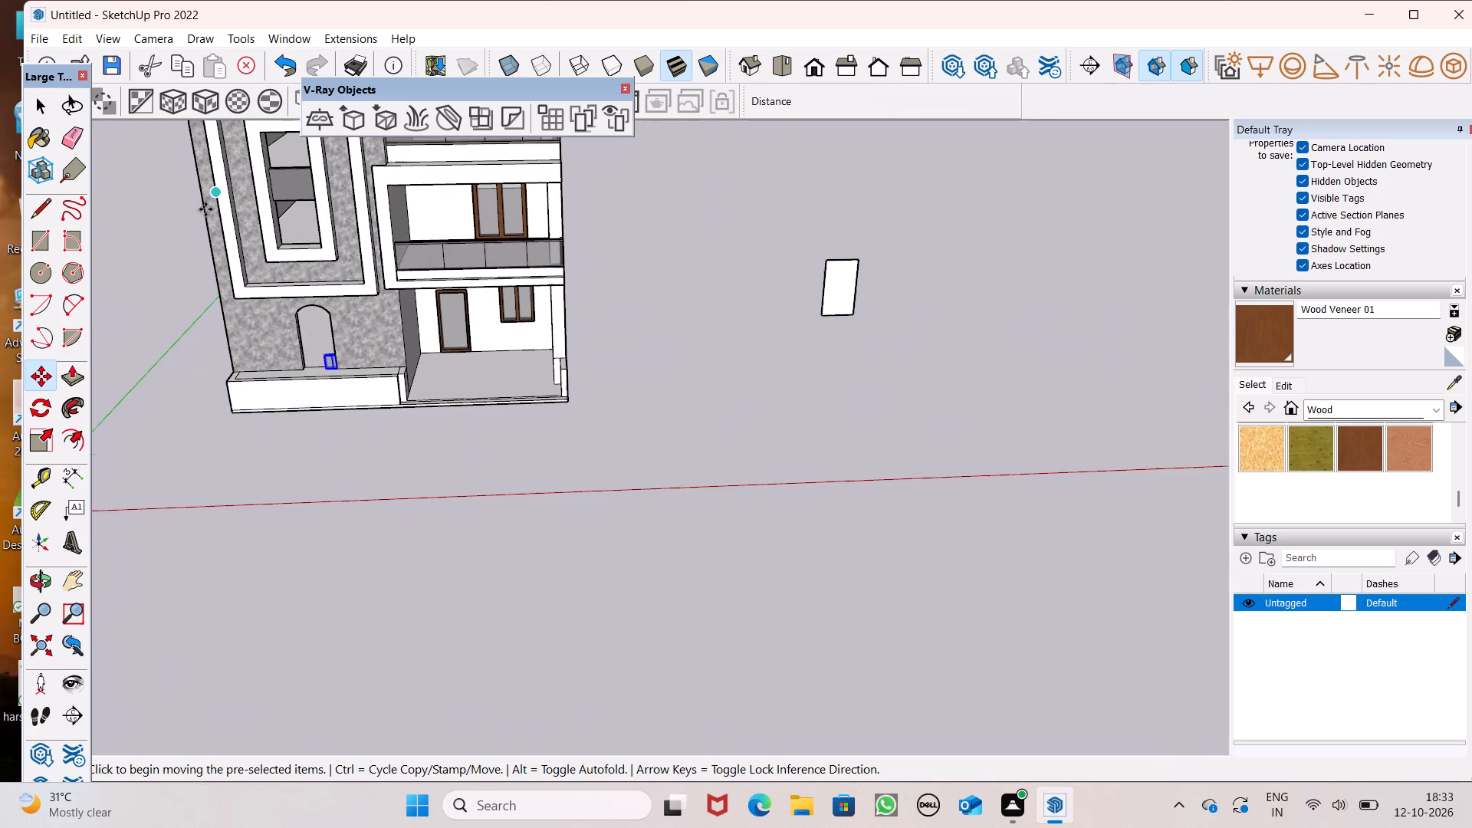
scroll(205, 209, up, 2)
scroll(295, 234, up, 6)
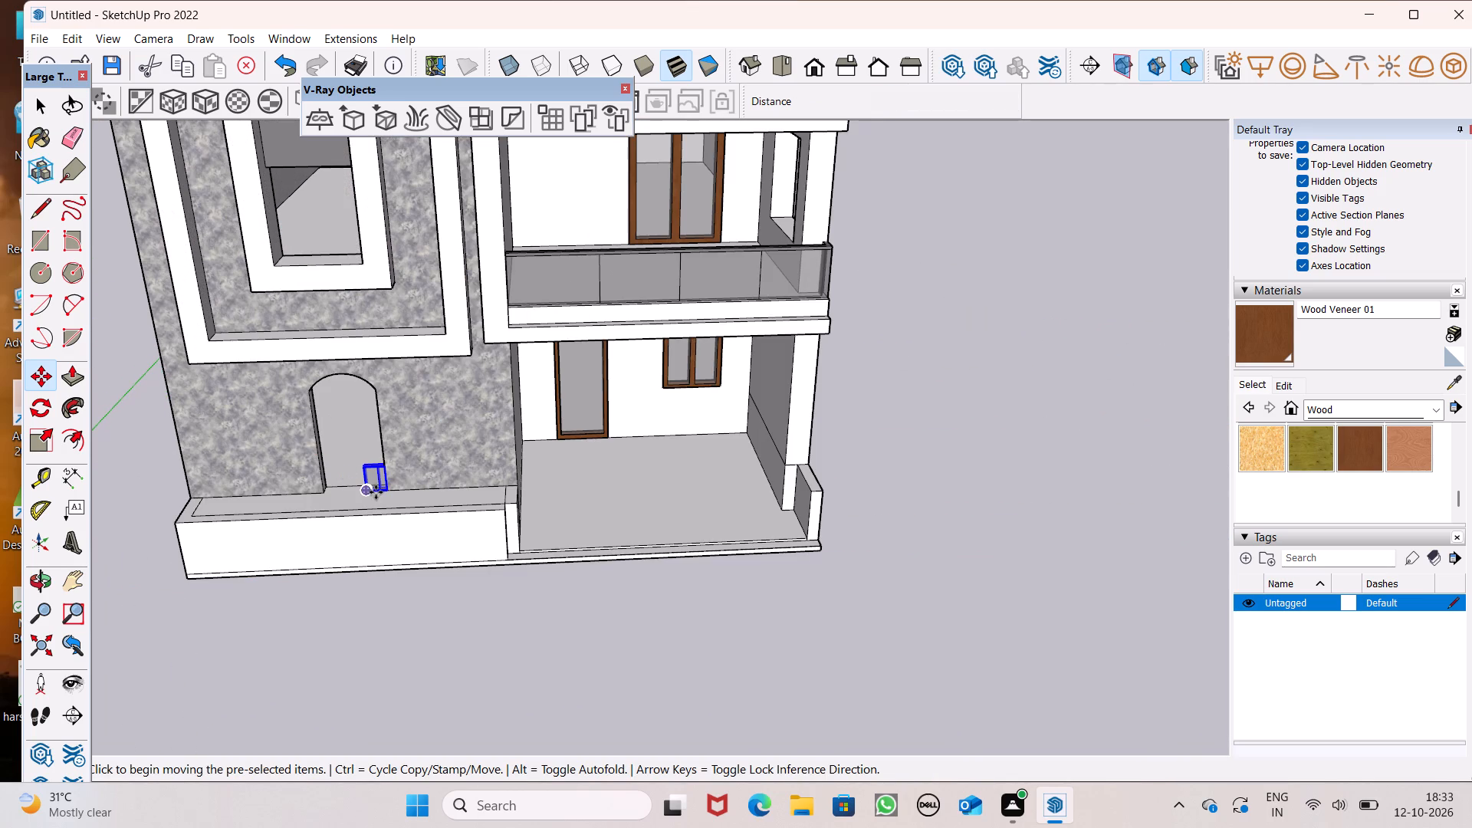
drag(383, 492, 349, 251)
scroll(308, 238, up, 9)
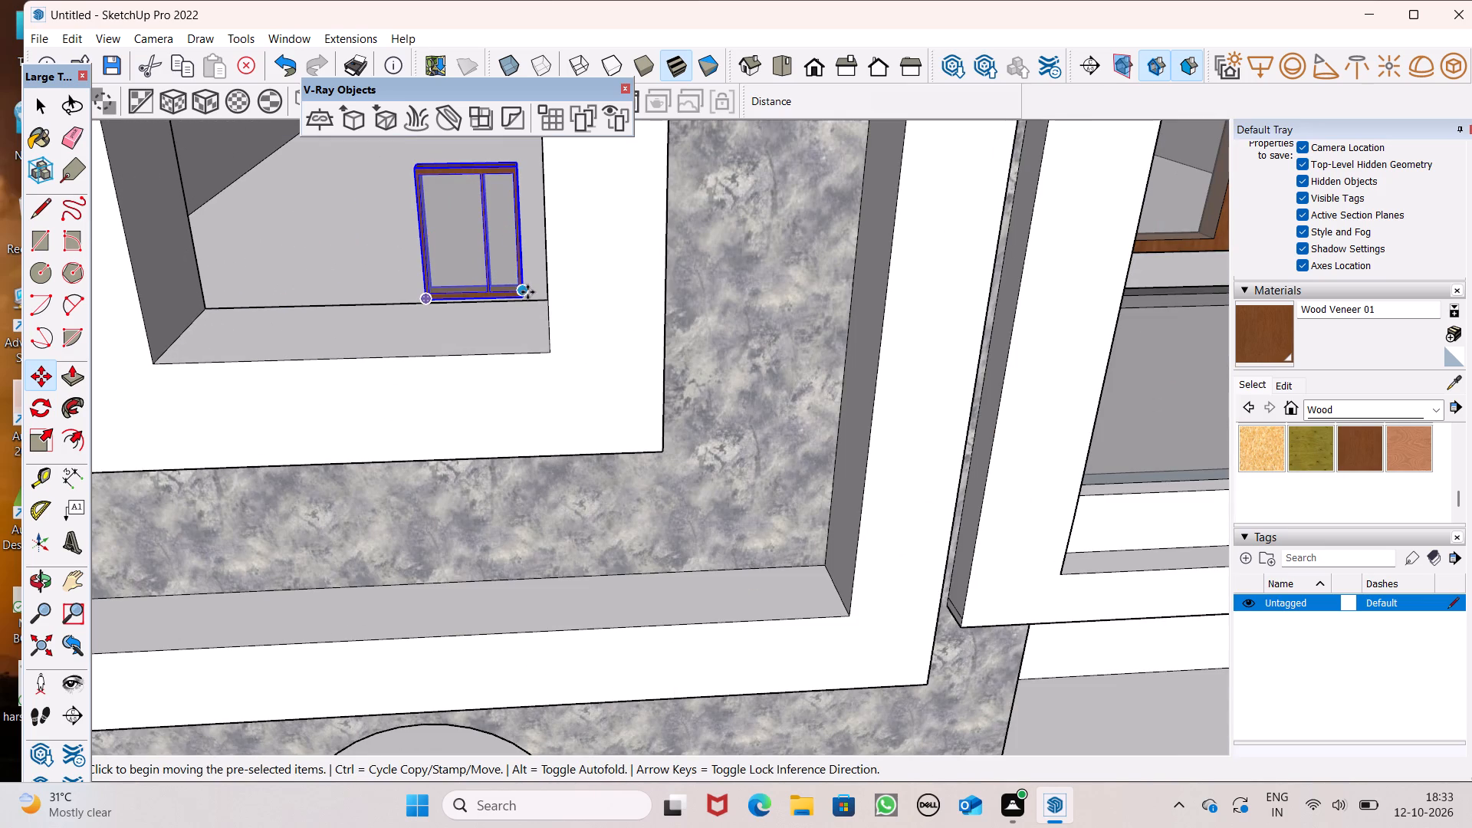
Move the window group so its bottom corner meets the tall opening's lower corner on the balcony side.
drag(523, 301, 559, 359)
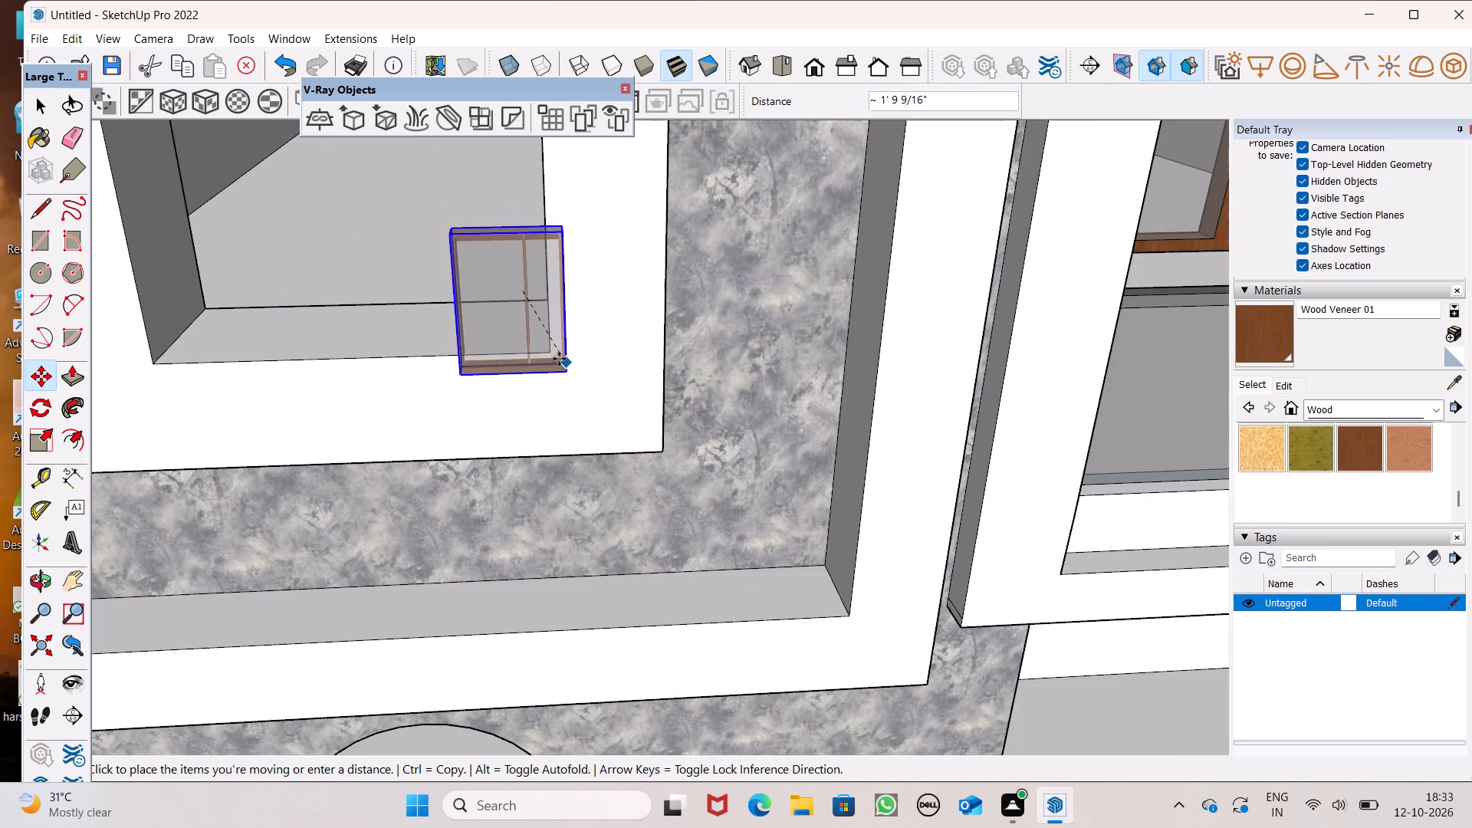
drag(559, 359, 541, 345)
scroll(544, 367, up, 6)
drag(537, 338, 548, 340)
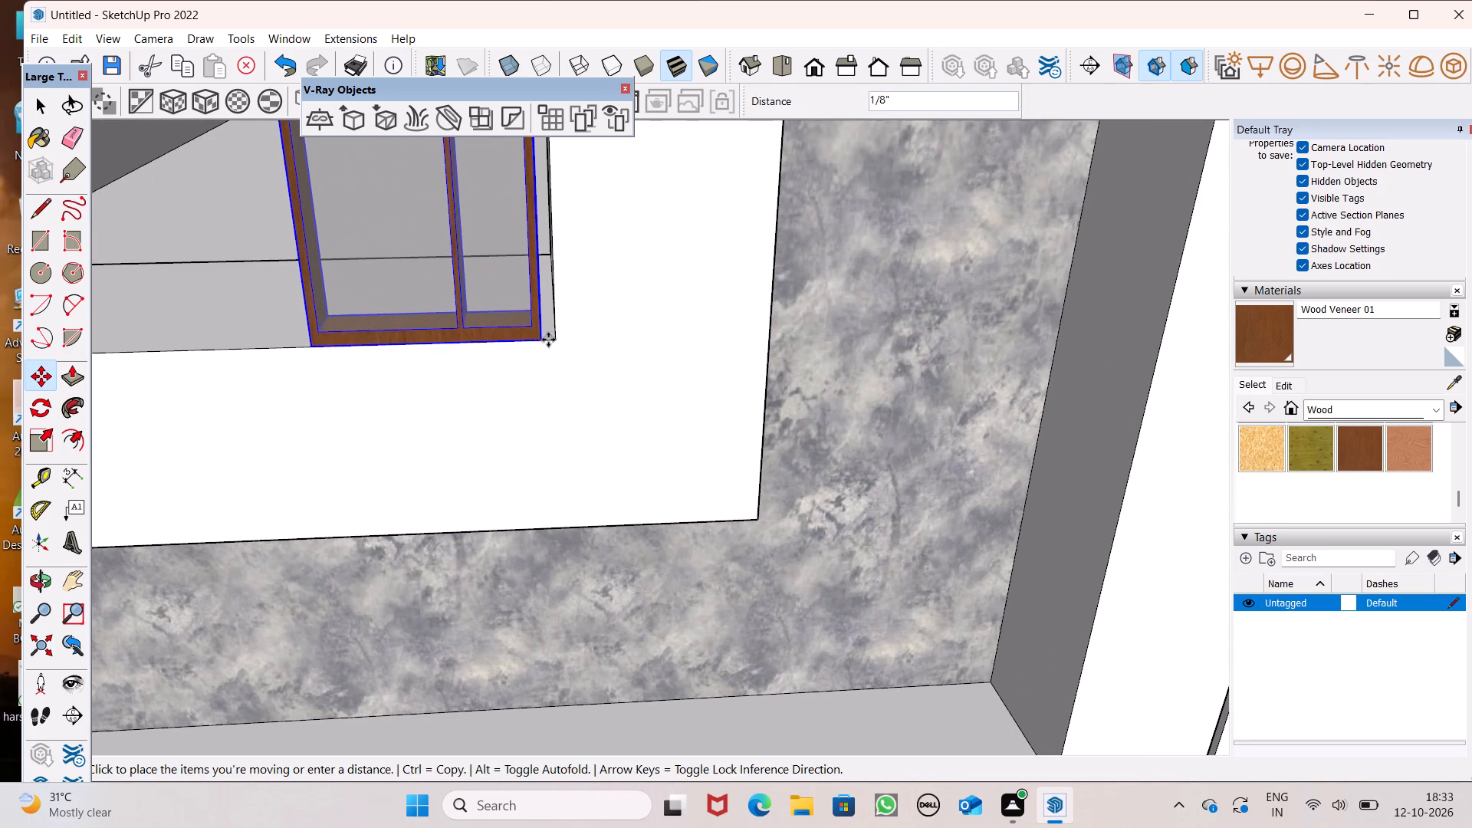
drag(548, 340, 560, 340)
scroll(600, 368, up, 5)
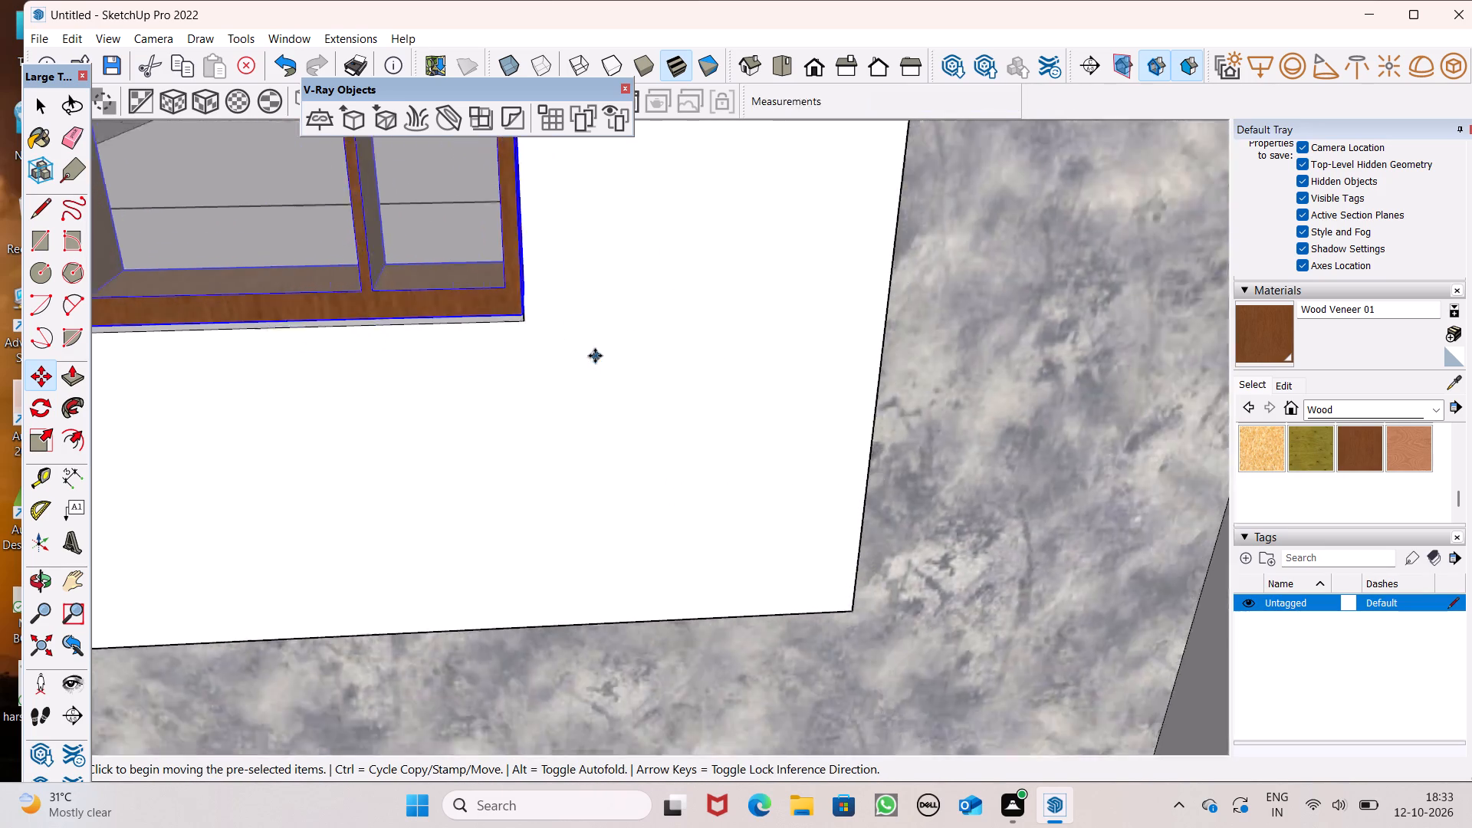
scroll(595, 356, up, 5)
drag(437, 272, 469, 311)
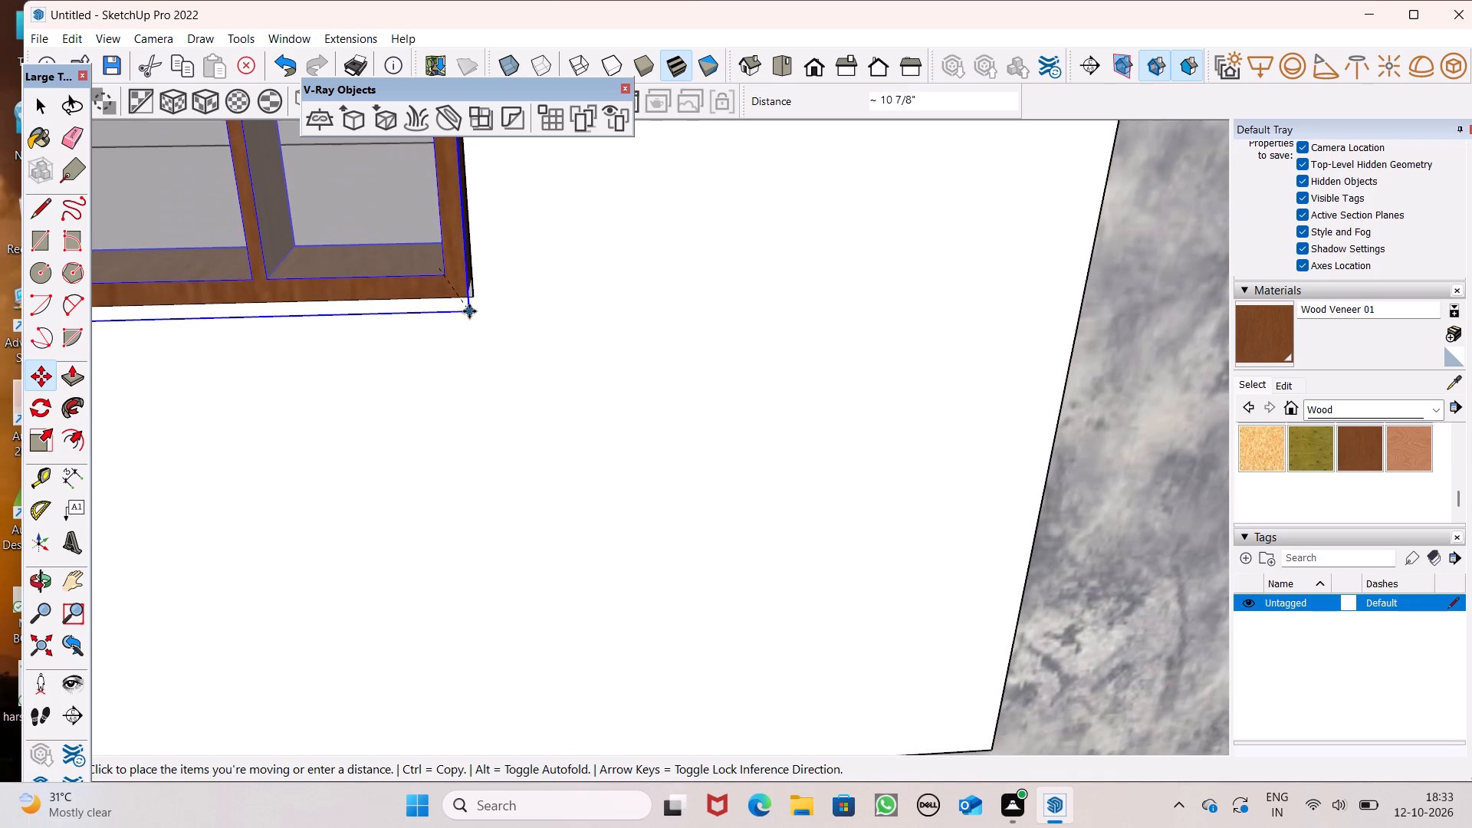
drag(469, 311, 475, 299)
key(space)
scroll(622, 287, down, 5)
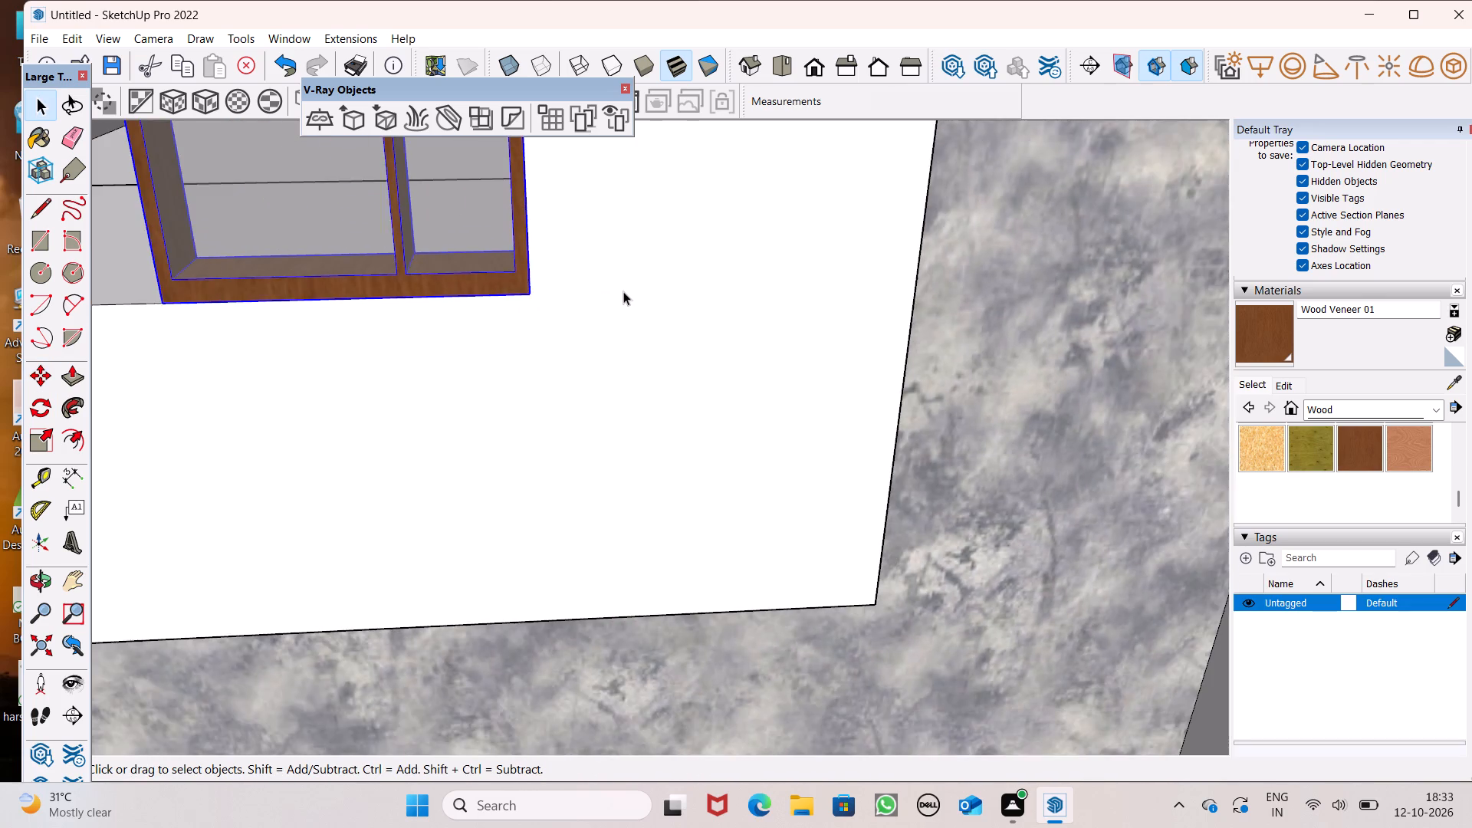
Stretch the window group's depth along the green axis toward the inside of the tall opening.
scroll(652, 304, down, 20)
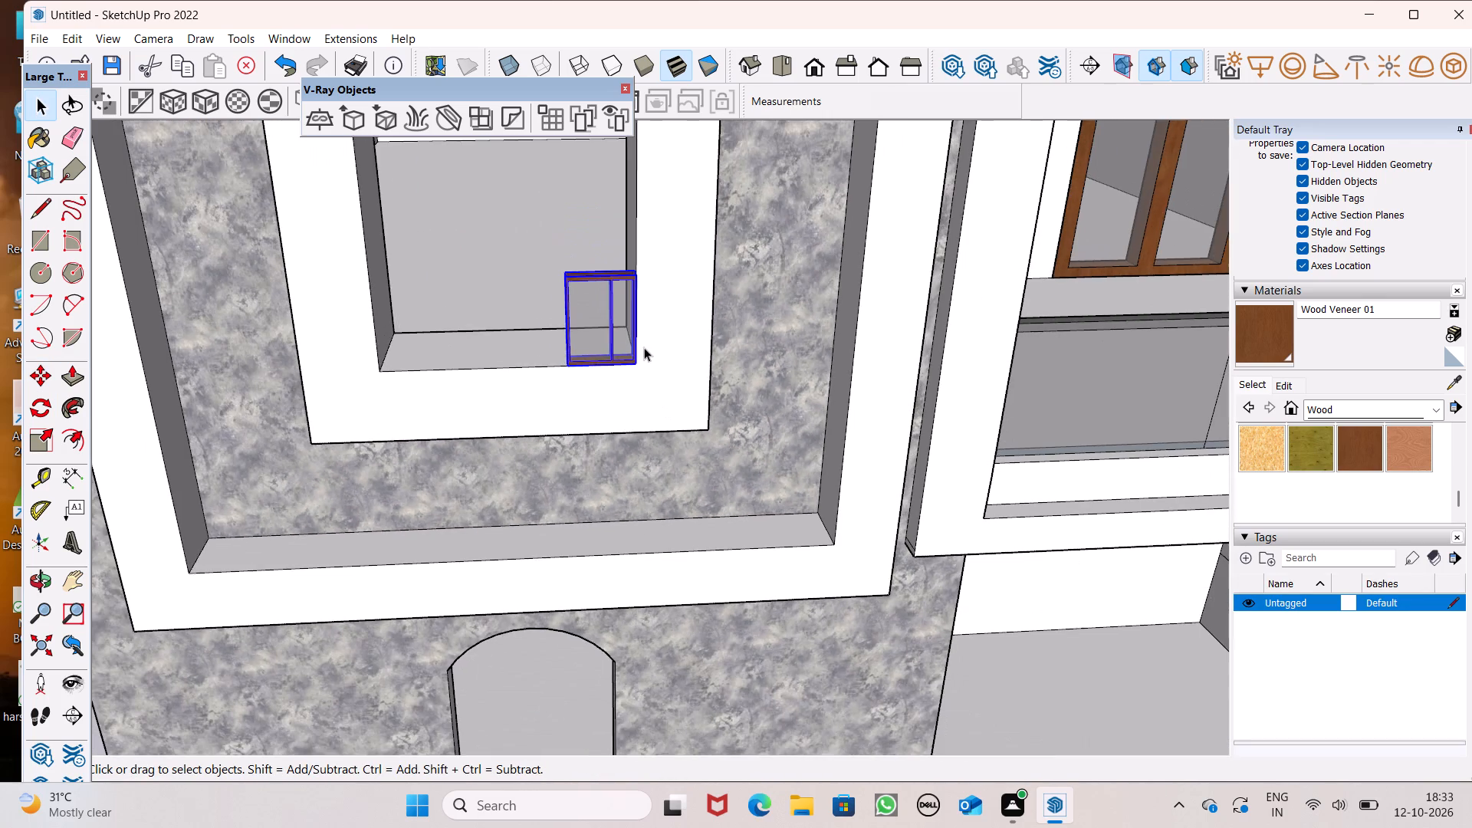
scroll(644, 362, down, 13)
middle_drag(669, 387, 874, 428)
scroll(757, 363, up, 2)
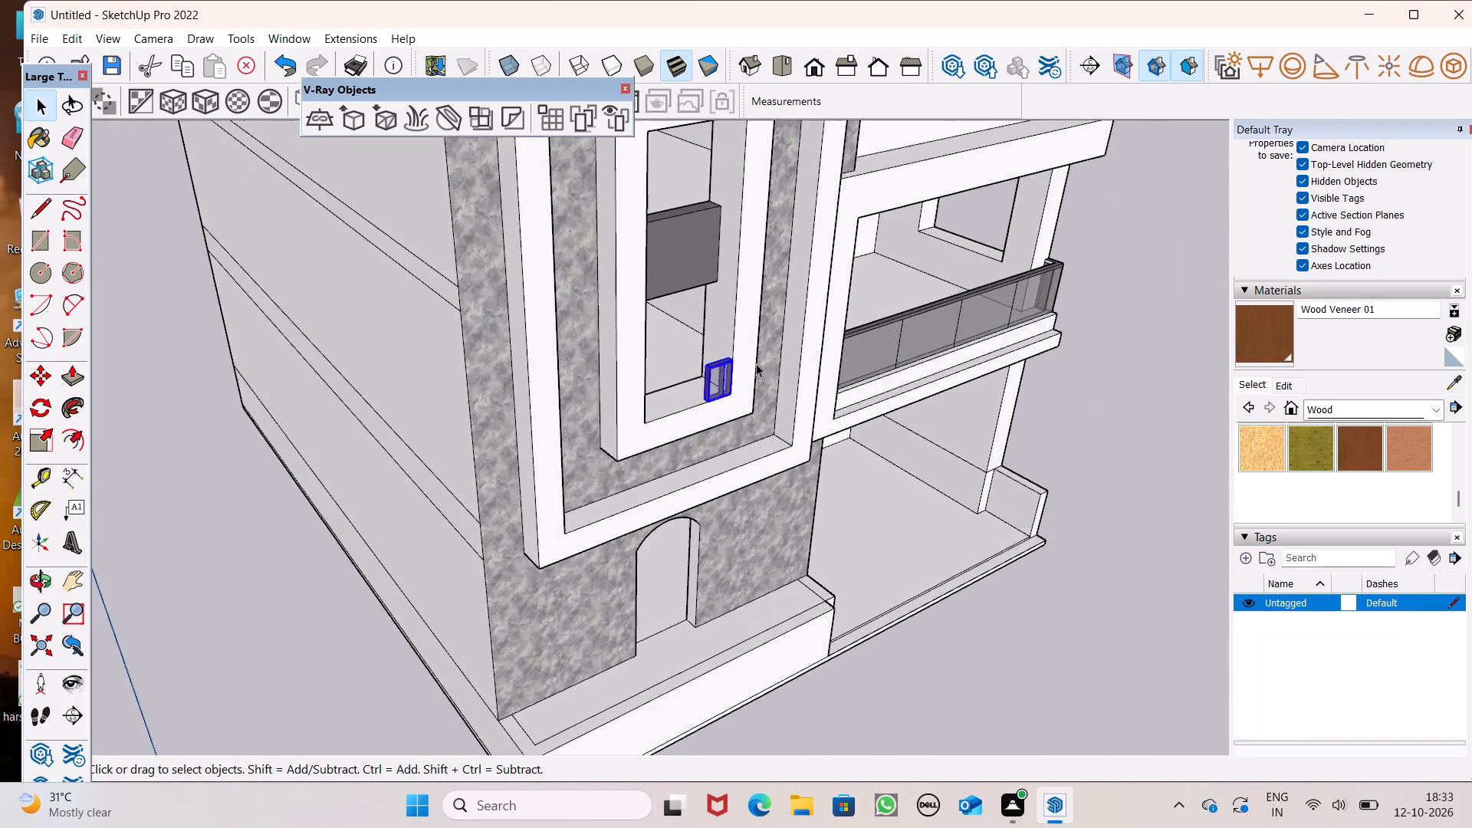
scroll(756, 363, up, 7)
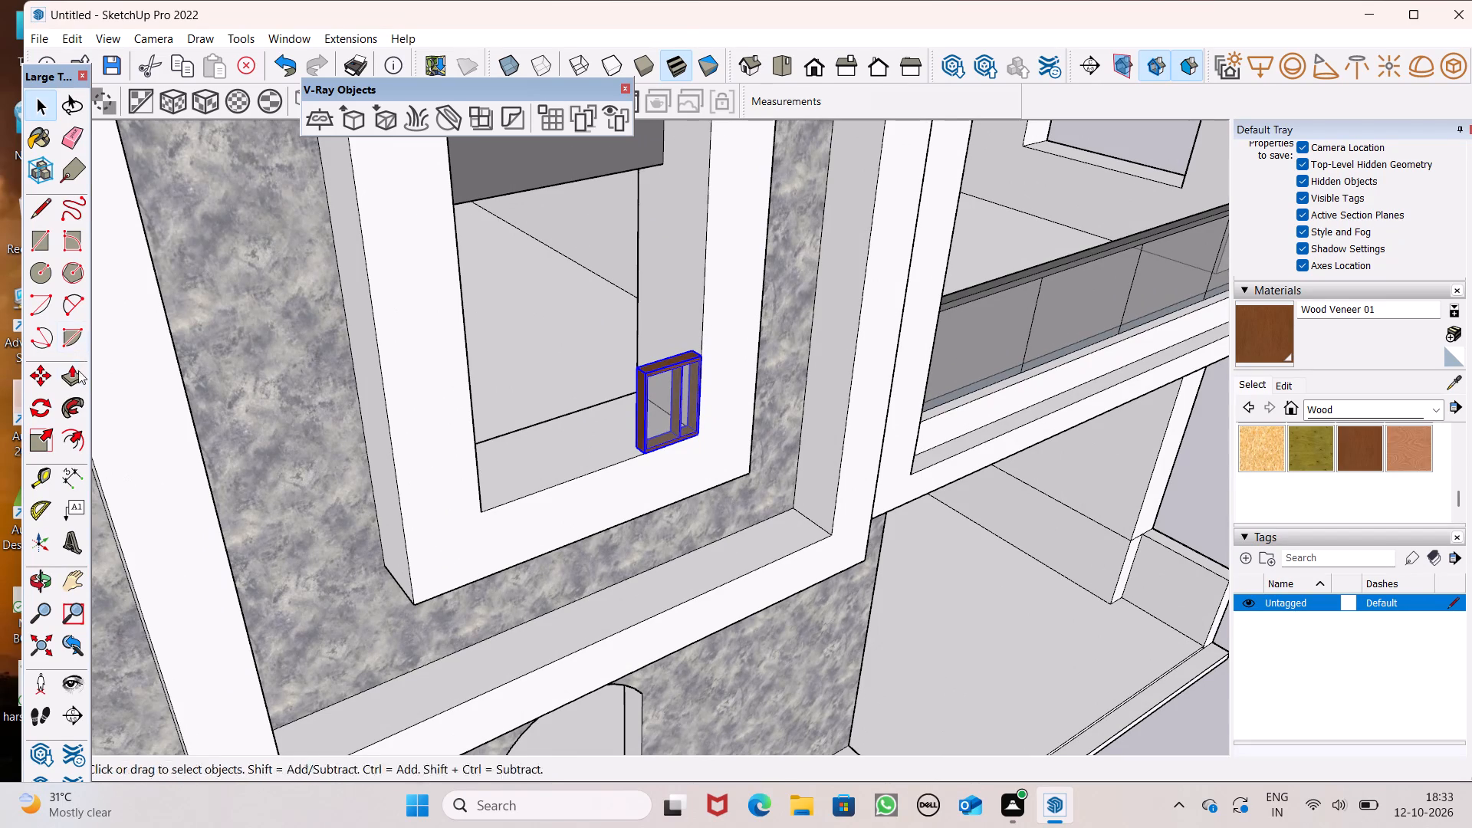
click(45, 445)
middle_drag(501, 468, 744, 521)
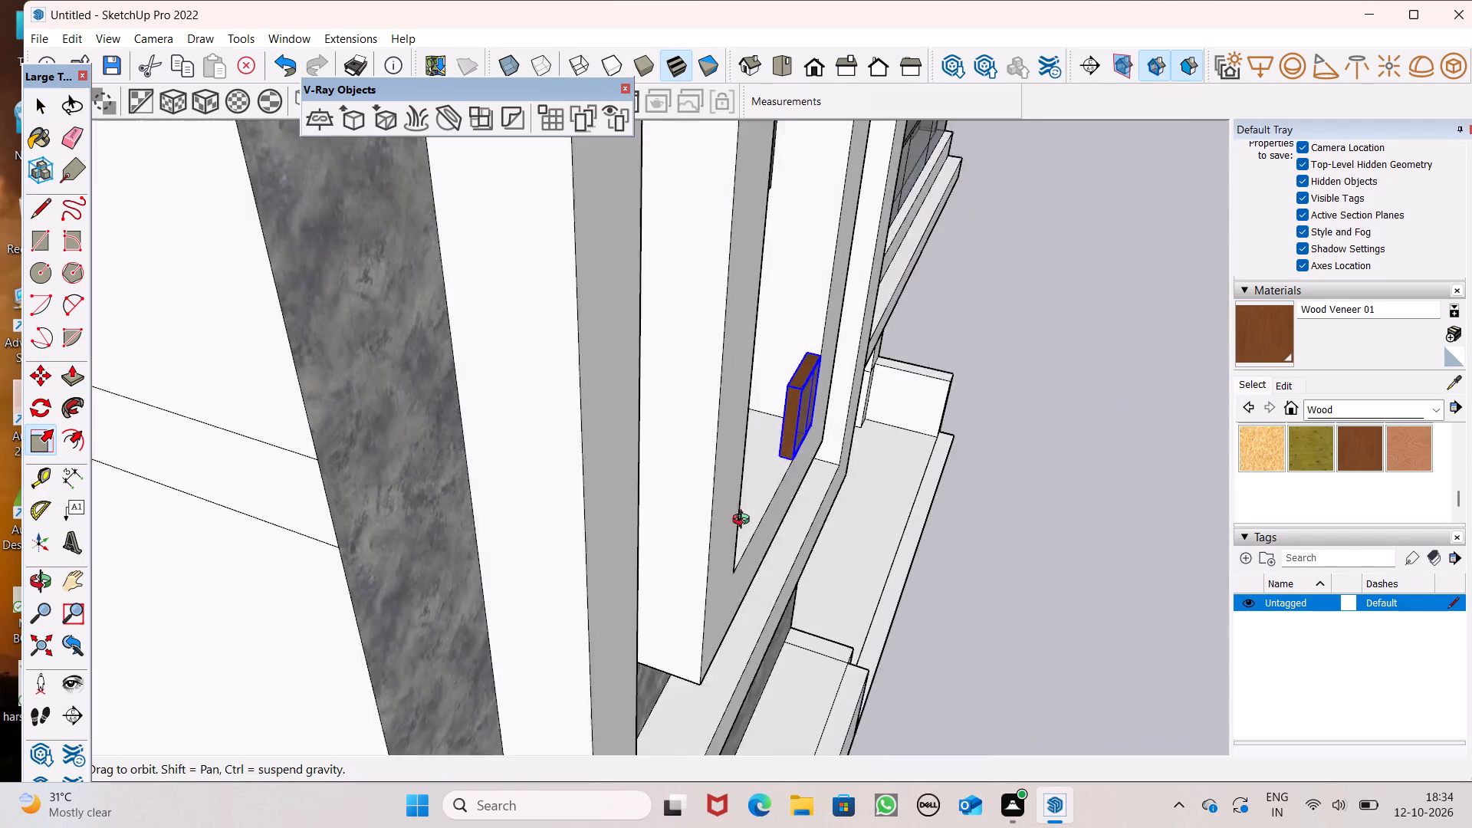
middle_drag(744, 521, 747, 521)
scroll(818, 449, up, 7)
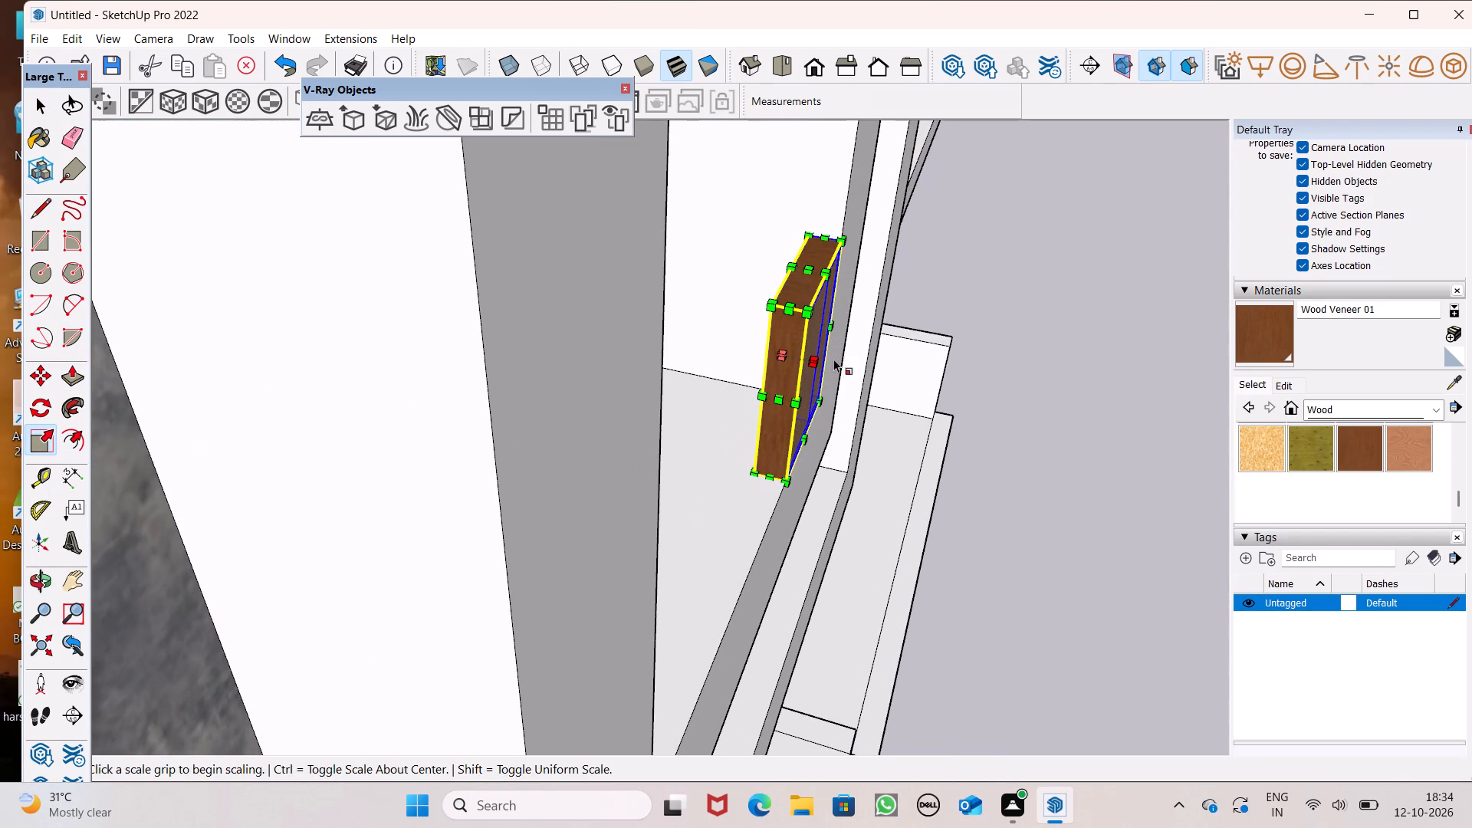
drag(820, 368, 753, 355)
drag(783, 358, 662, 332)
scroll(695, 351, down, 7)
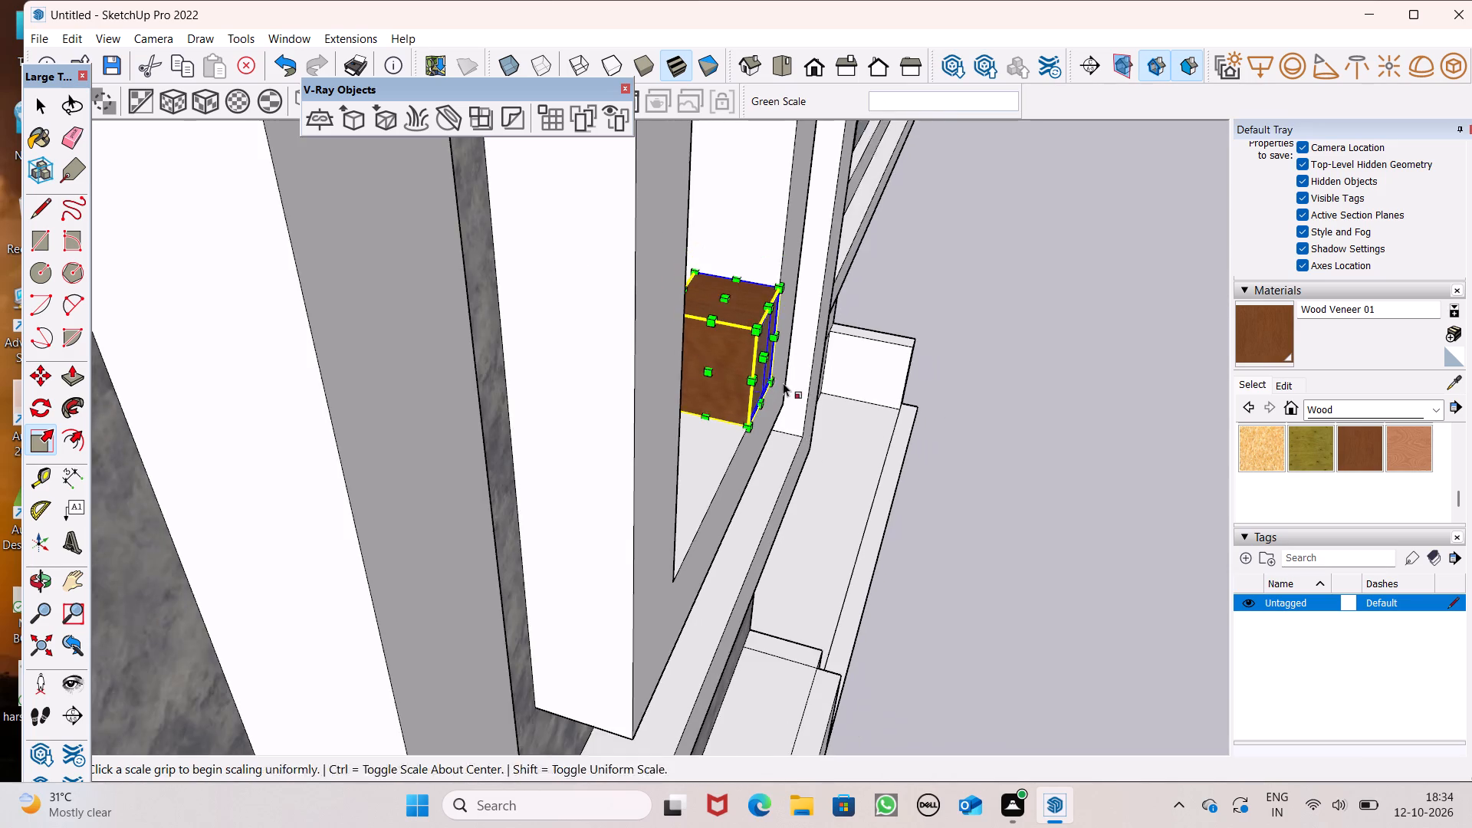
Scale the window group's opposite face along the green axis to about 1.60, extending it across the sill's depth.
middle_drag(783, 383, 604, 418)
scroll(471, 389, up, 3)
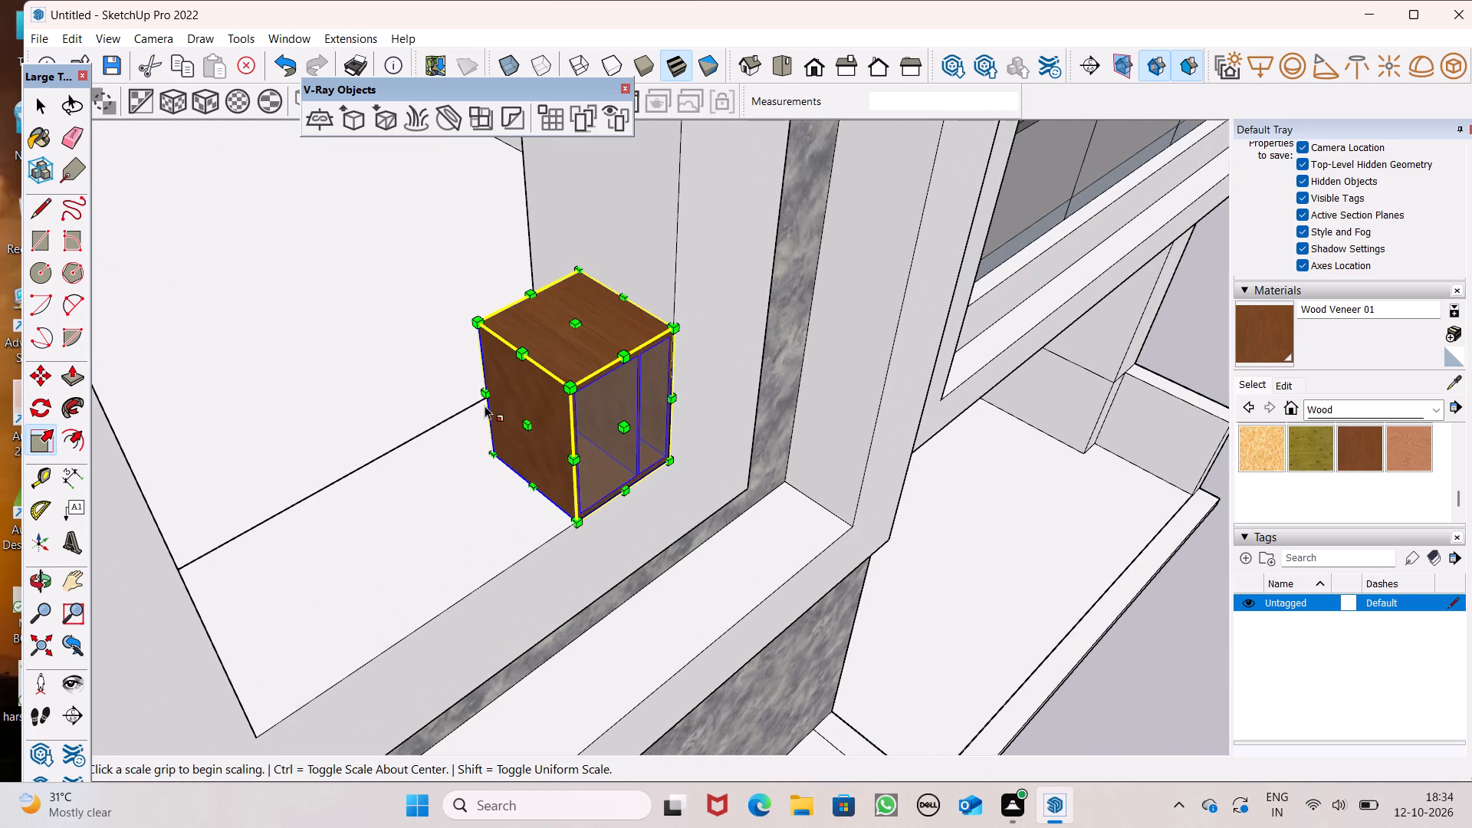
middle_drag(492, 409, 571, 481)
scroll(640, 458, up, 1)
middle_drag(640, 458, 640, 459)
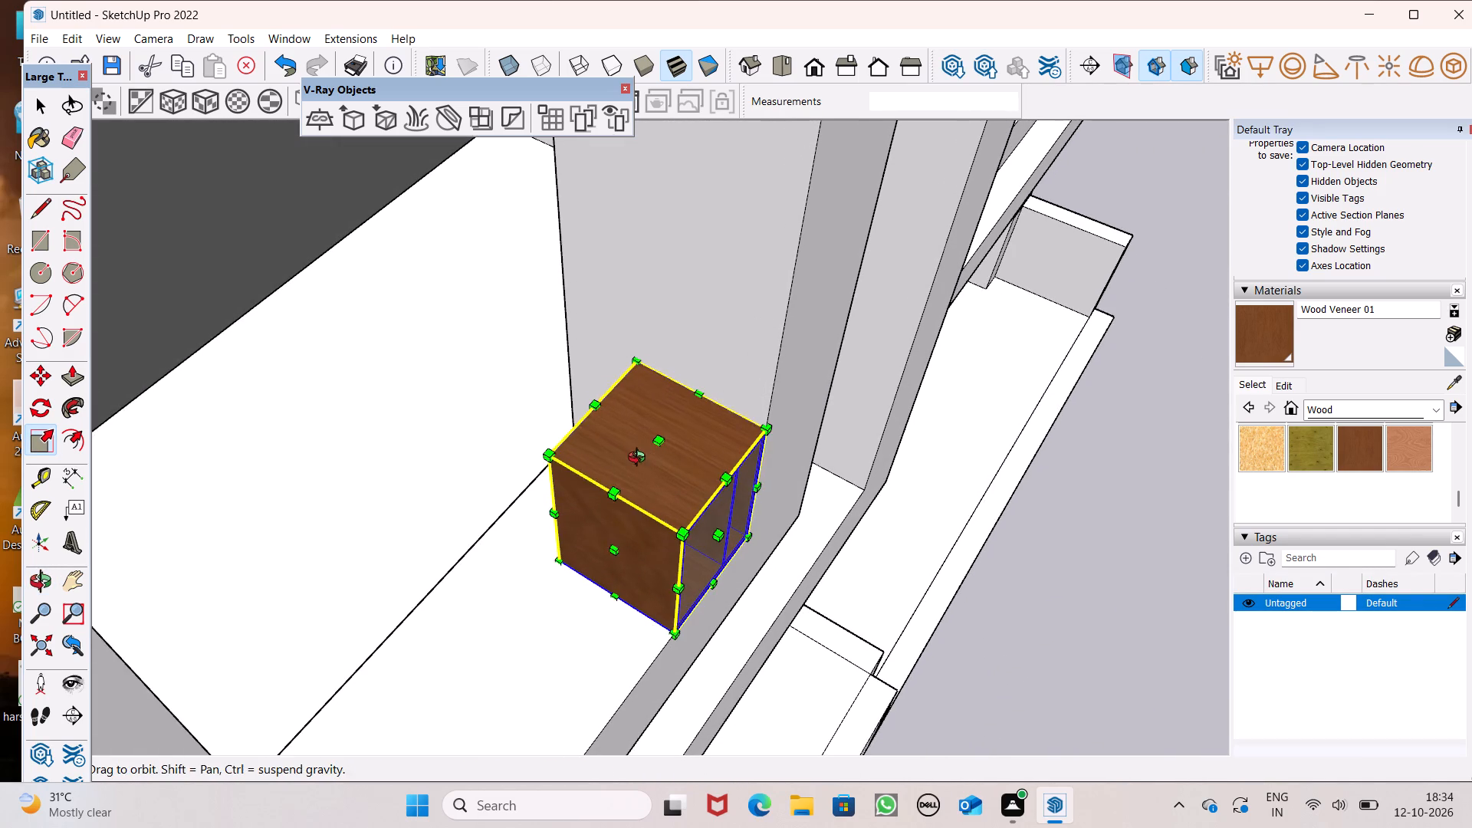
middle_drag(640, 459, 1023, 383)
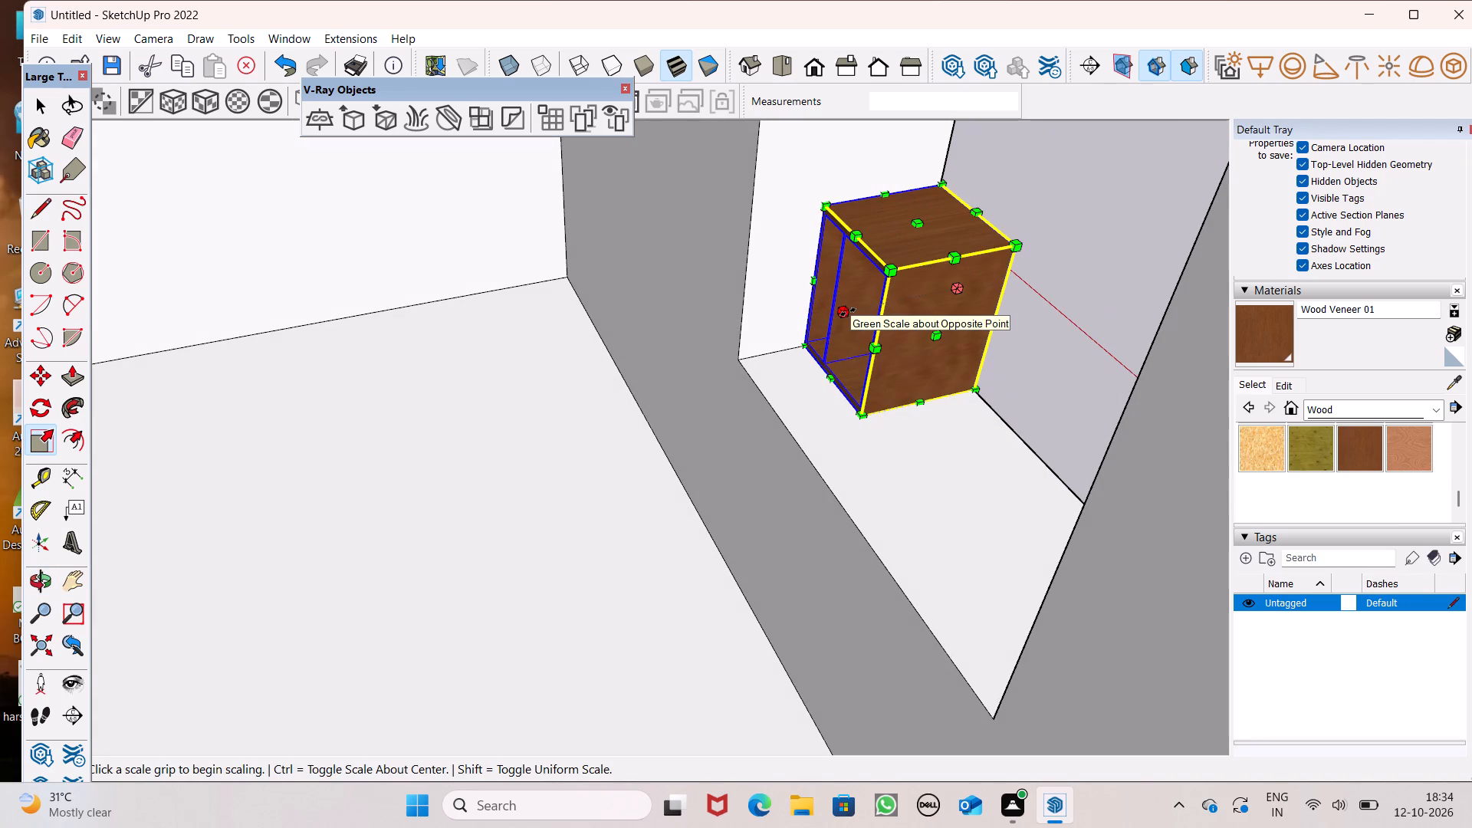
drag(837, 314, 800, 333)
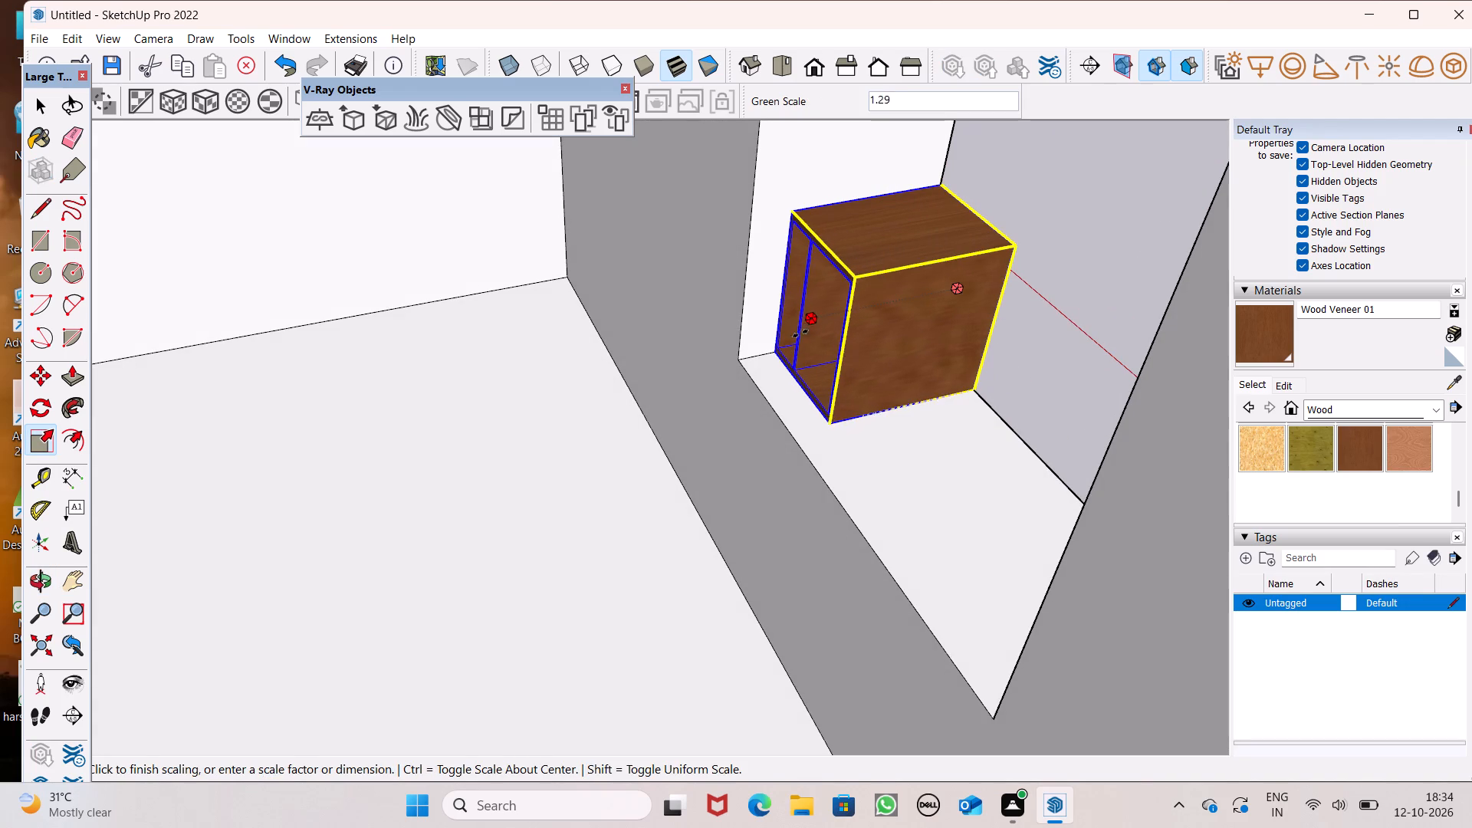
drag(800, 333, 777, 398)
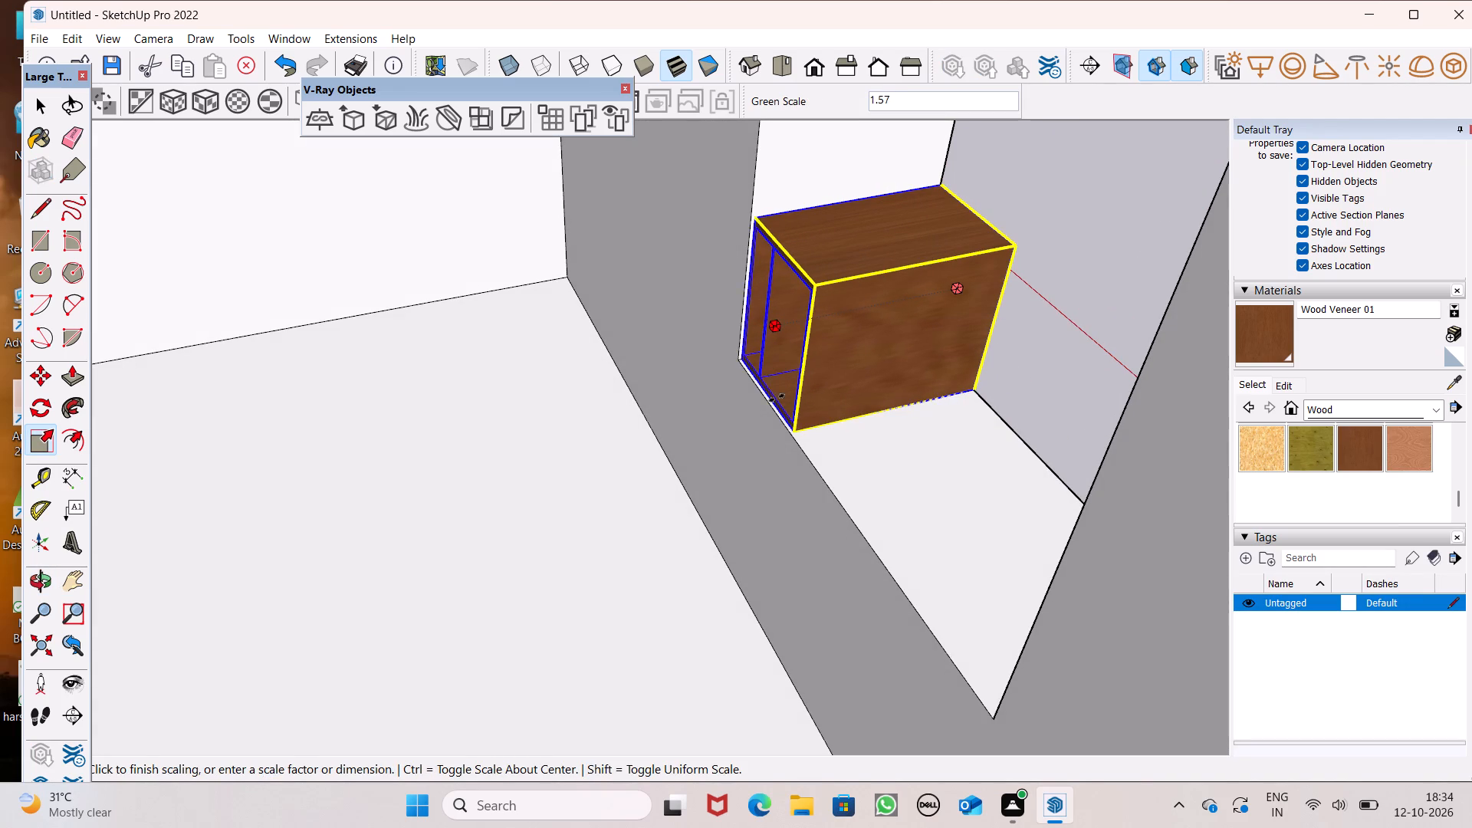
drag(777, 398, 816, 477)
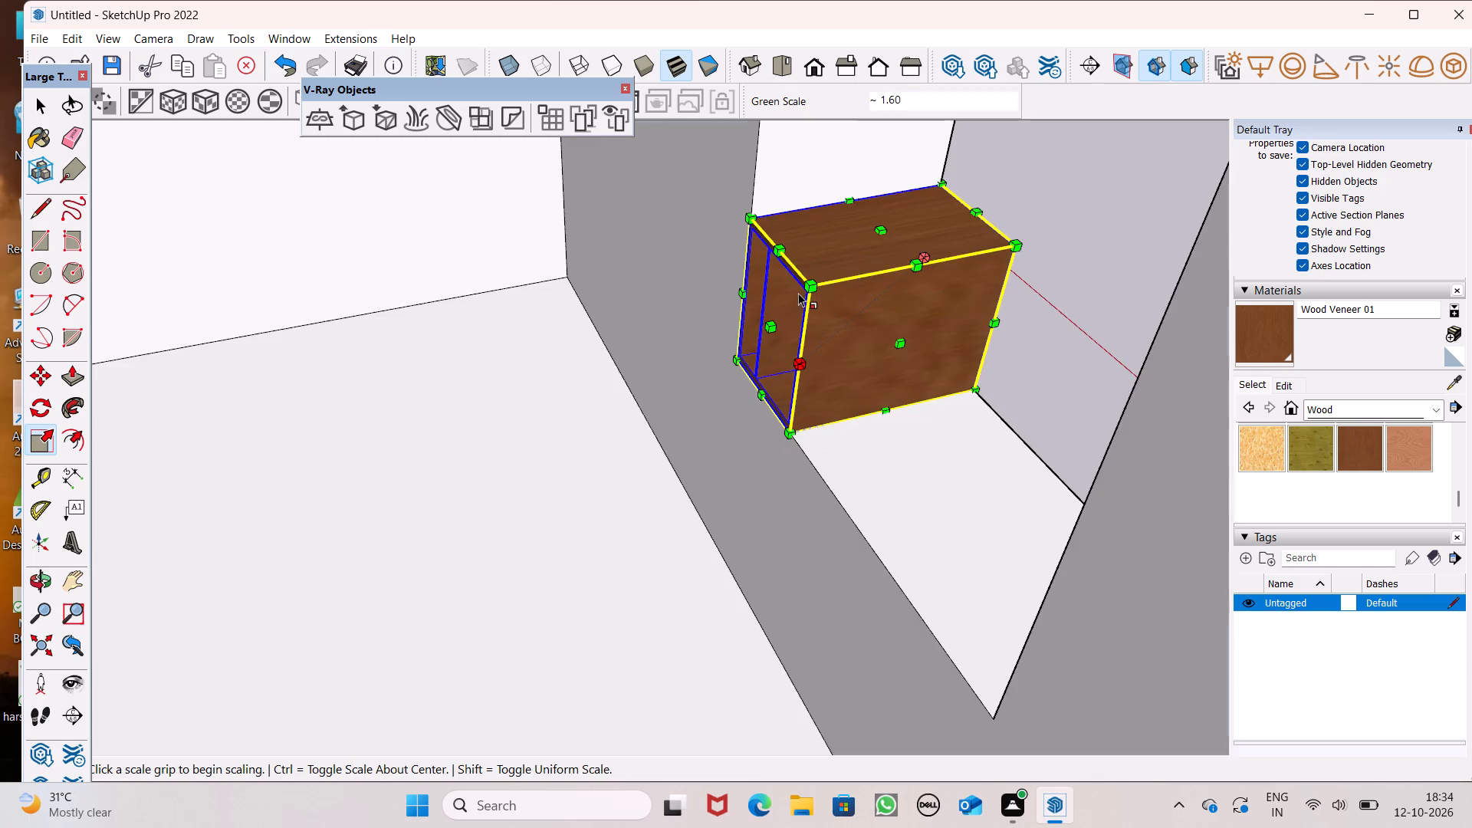
Examine from the front and at an angle how the deepened window group sits in the tall opening.
scroll(798, 293, down, 5)
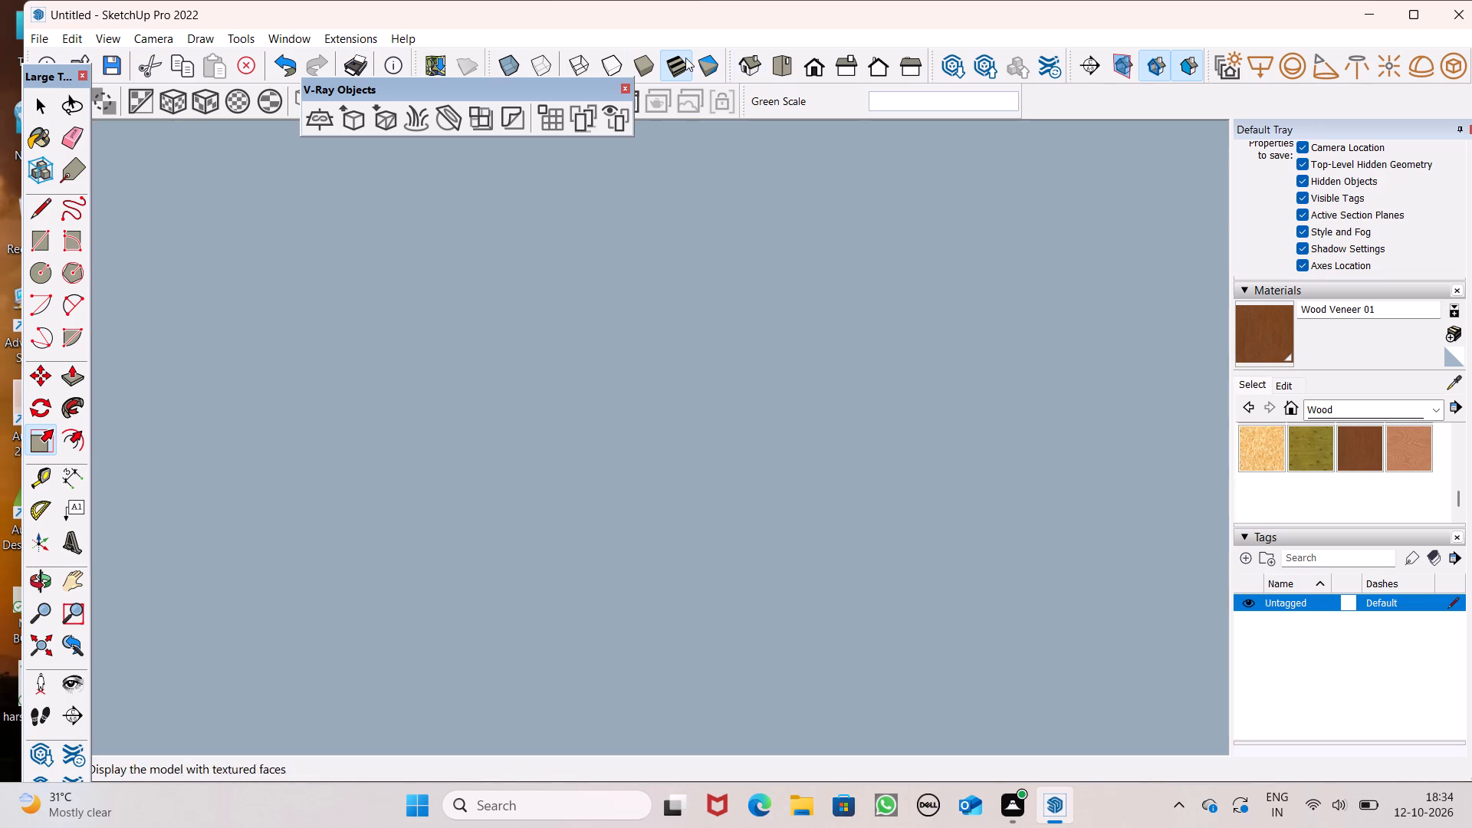
click(785, 67)
scroll(784, 68, down, 13)
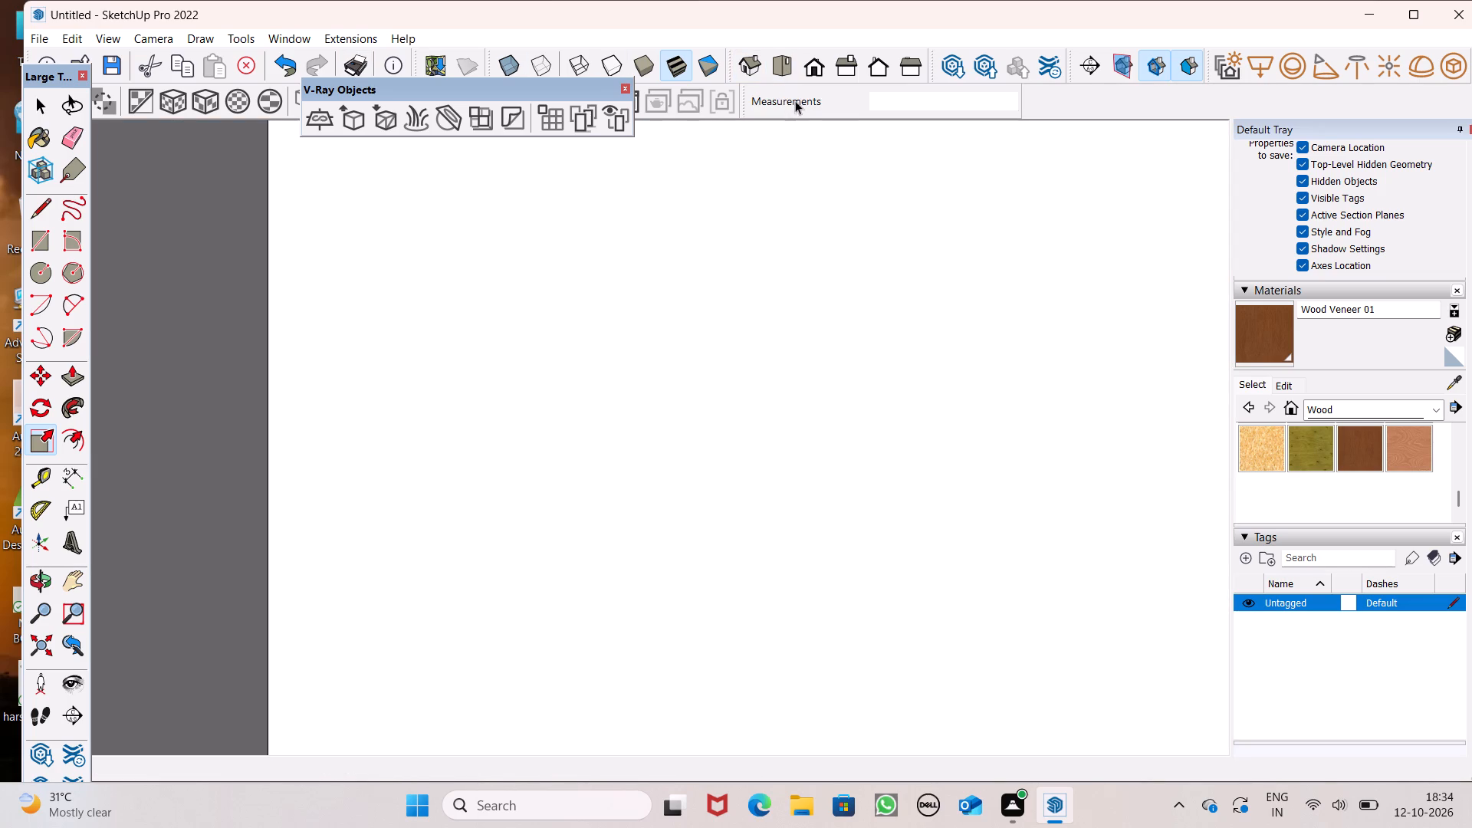
key(space)
scroll(820, 126, down, 5)
click(817, 67)
scroll(816, 70, down, 6)
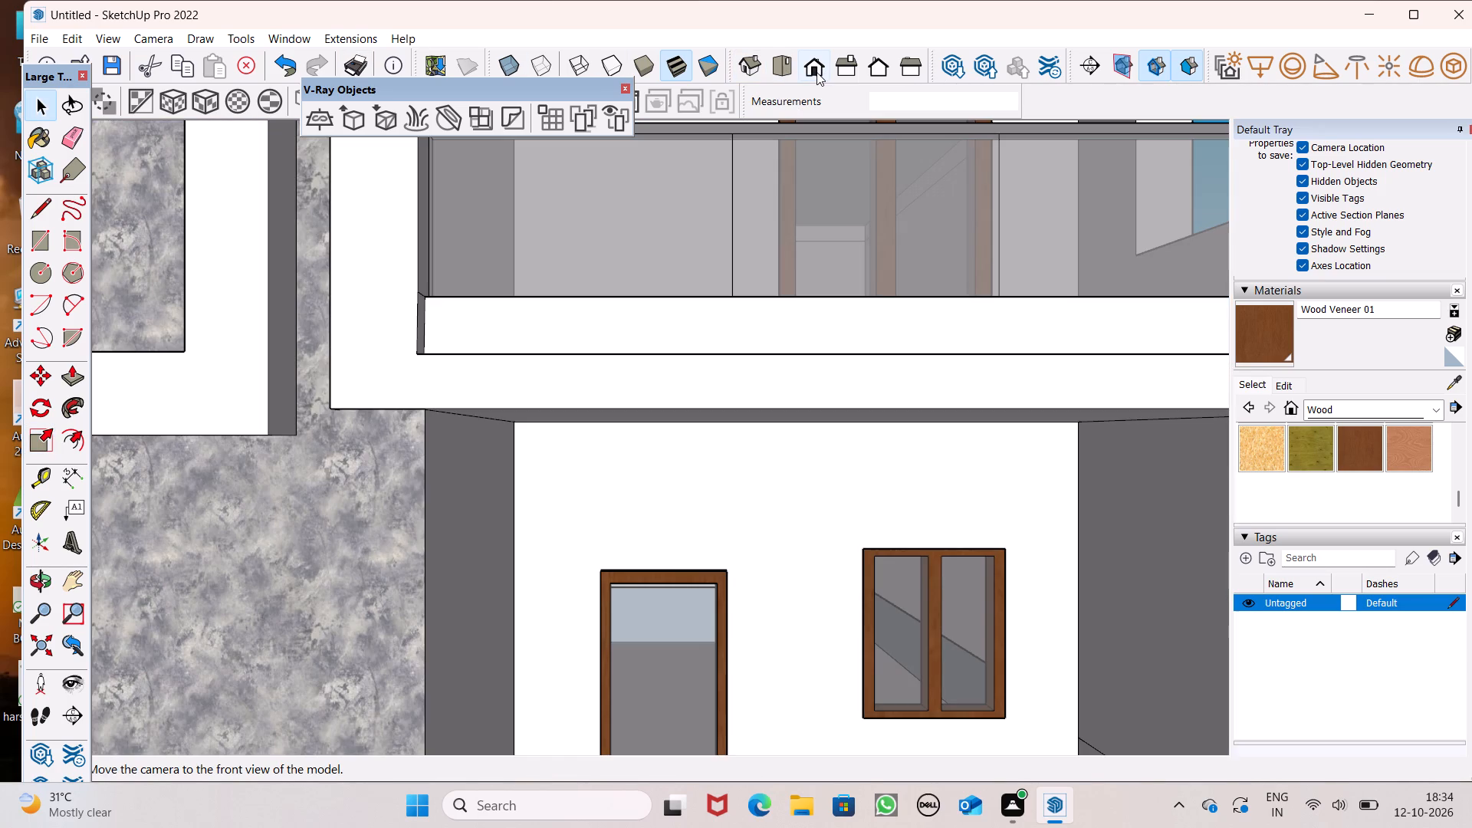
scroll(816, 72, down, 16)
scroll(854, 109, down, 6)
scroll(886, 171, down, 10)
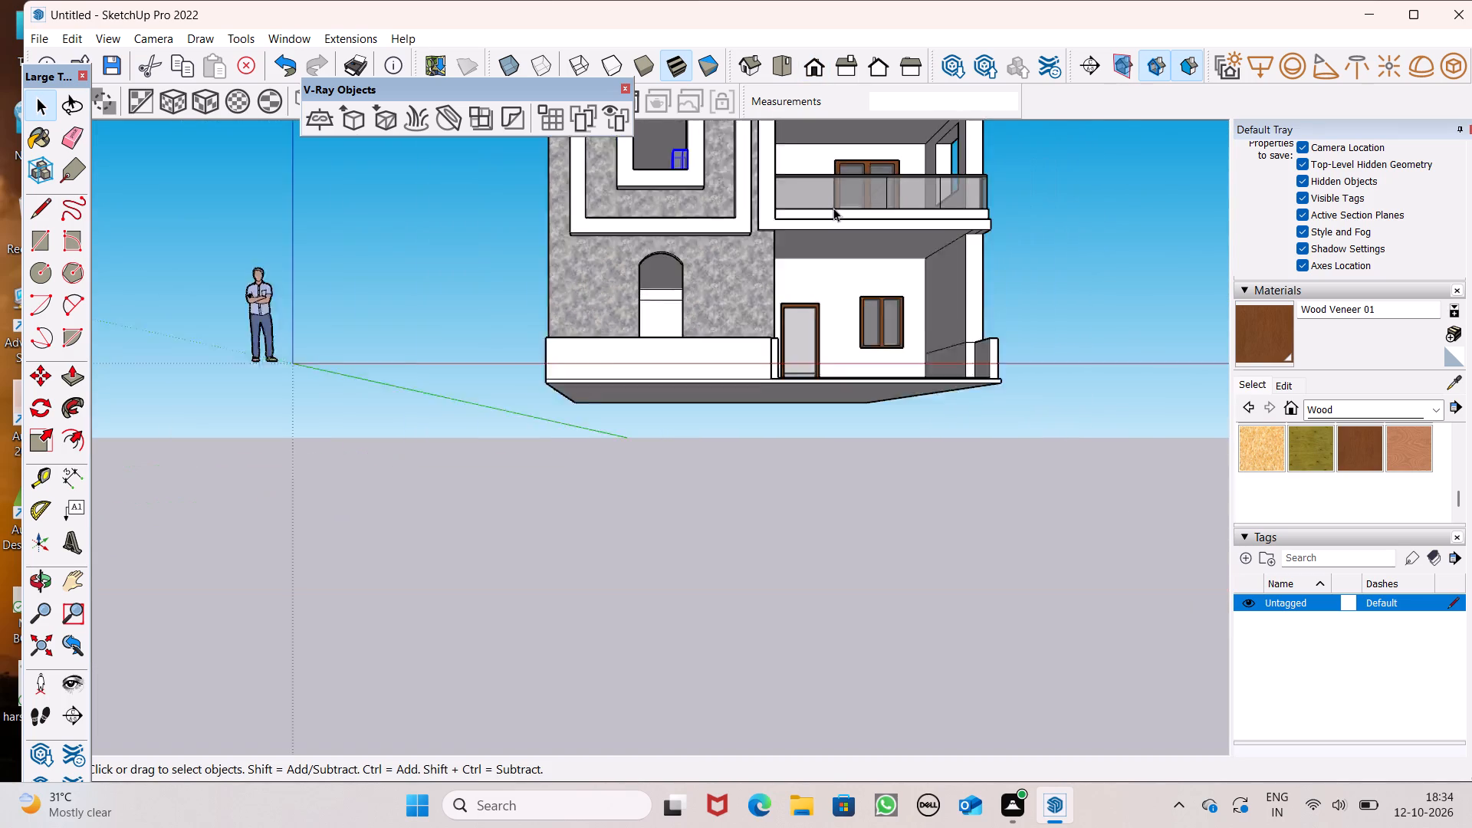
scroll(833, 208, down, 9)
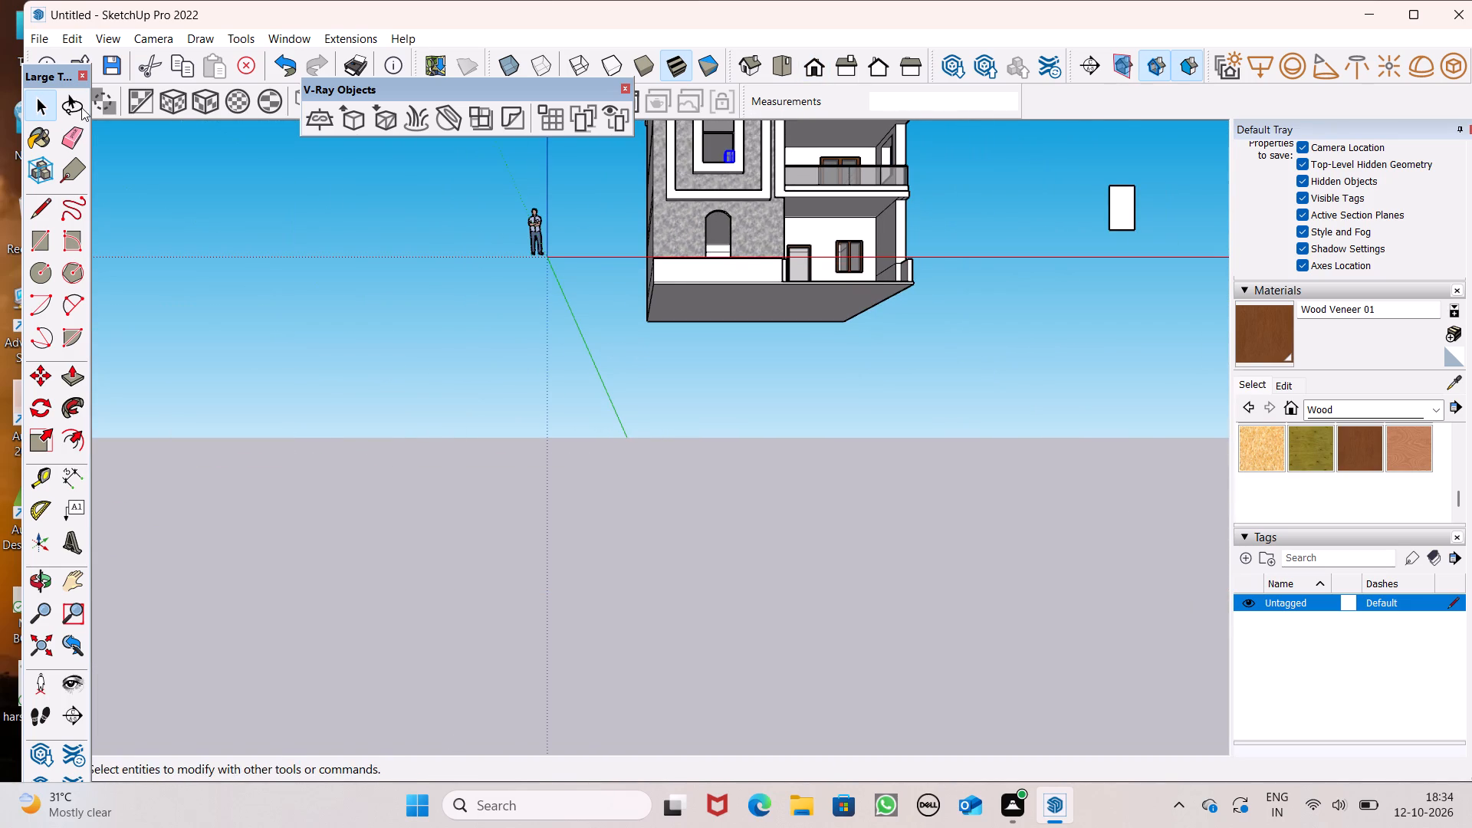
scroll(110, 187, down, 14)
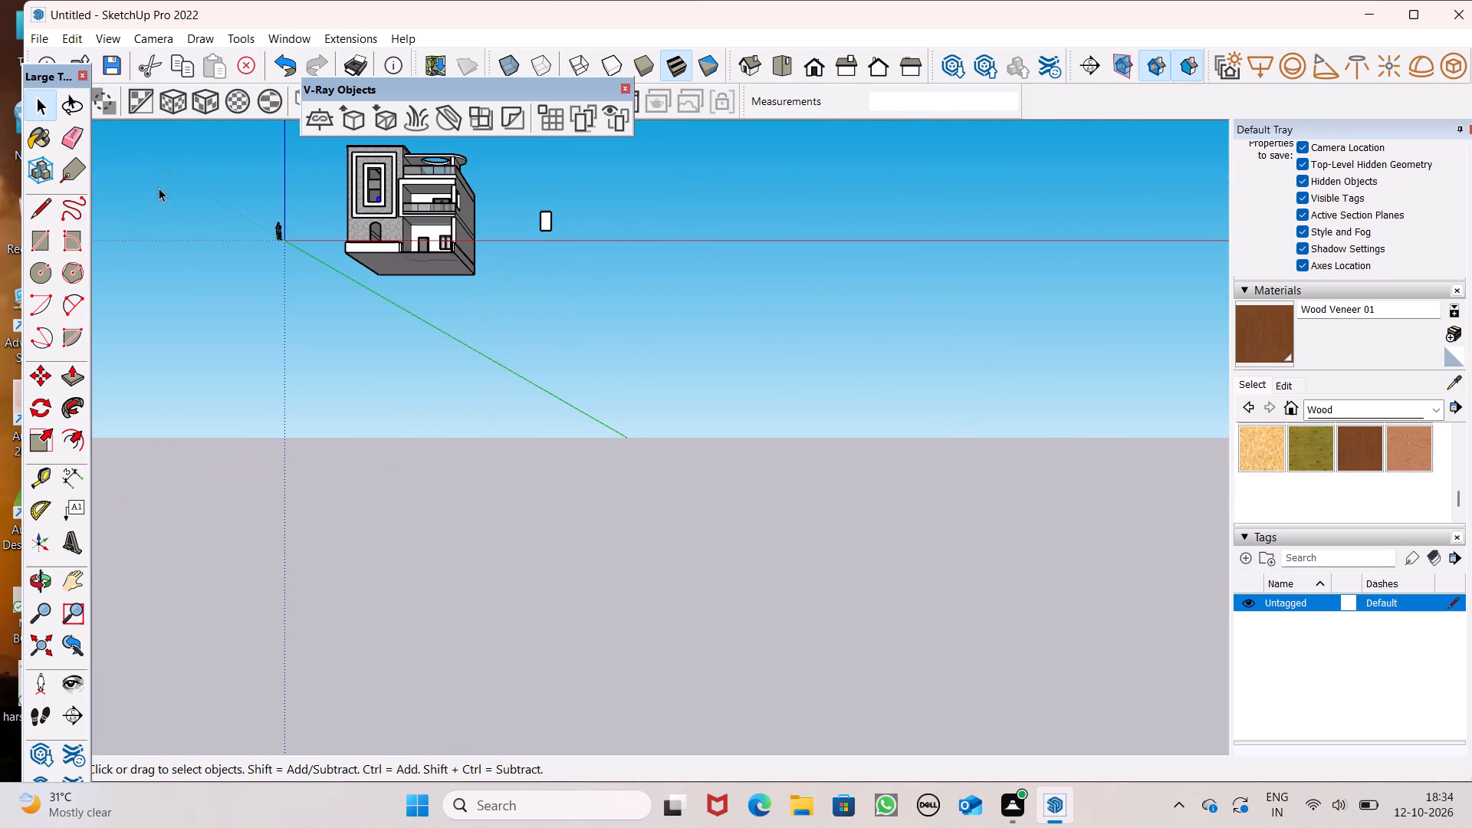
scroll(195, 261, down, 2)
scroll(341, 223, up, 7)
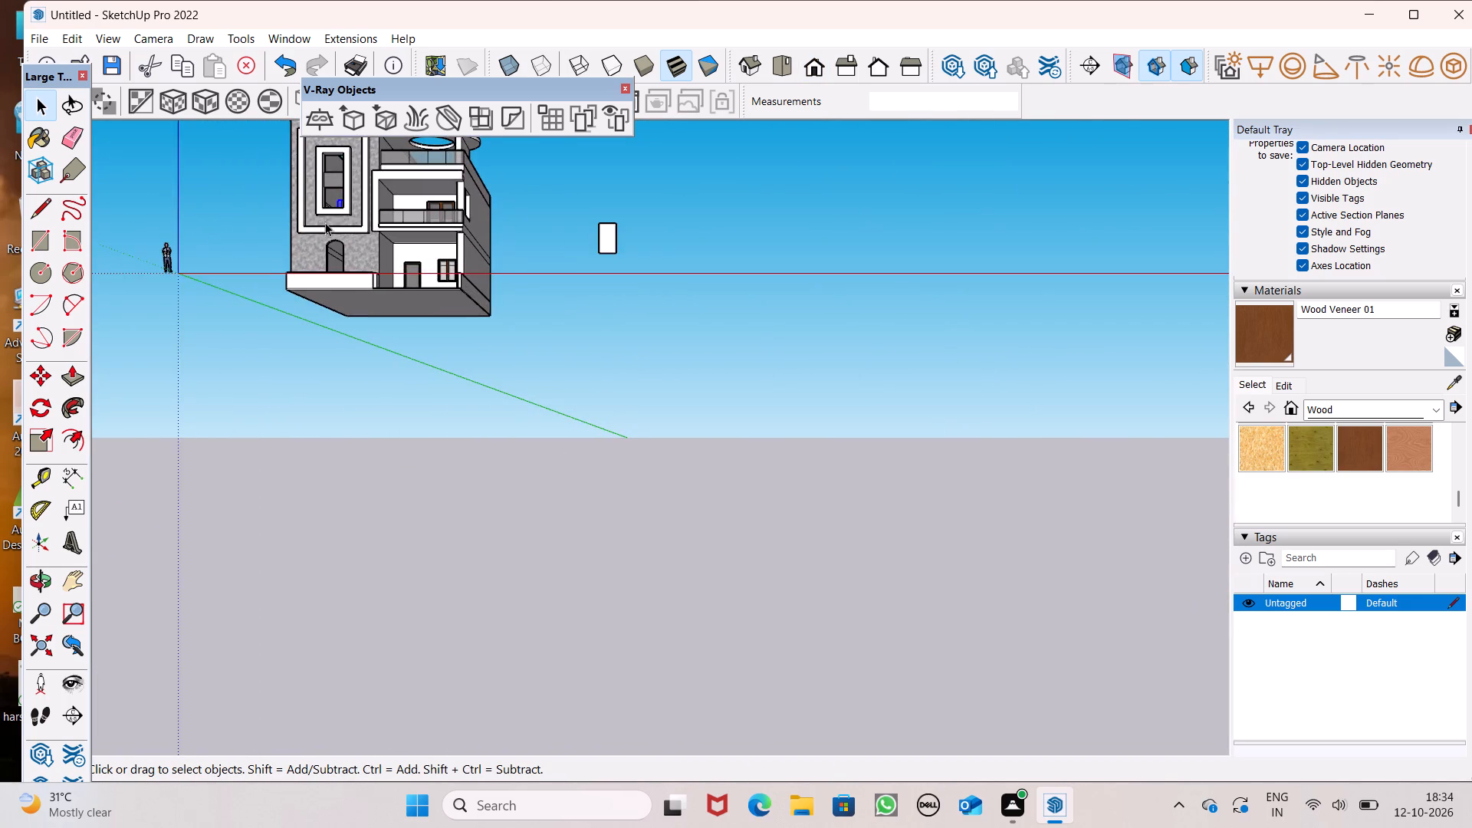
scroll(343, 231, up, 4)
middle_drag(348, 231, 448, 467)
scroll(450, 467, up, 1)
scroll(183, 315, up, 2)
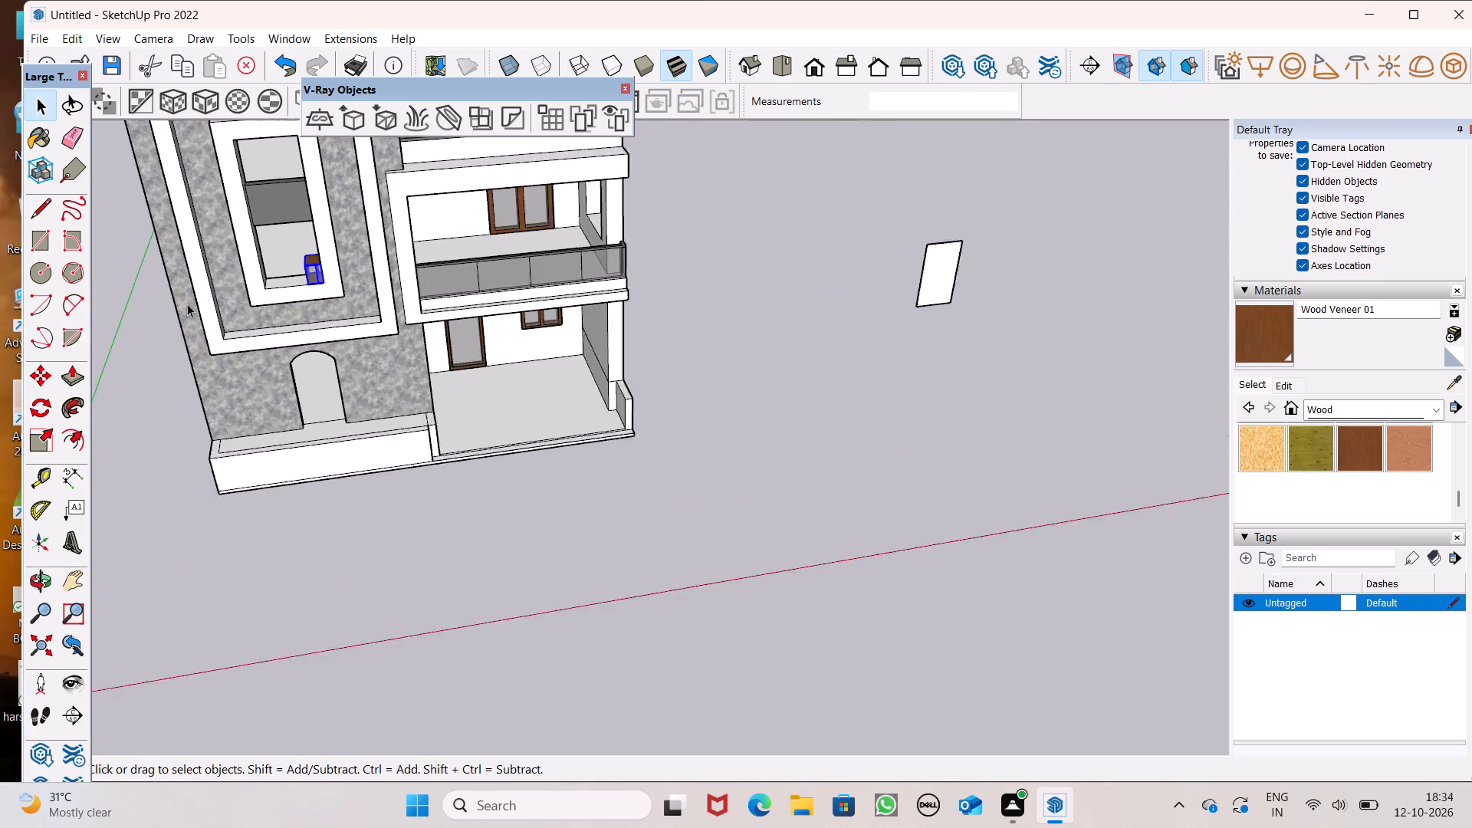
scroll(187, 304, up, 2)
scroll(308, 232, up, 7)
scroll(343, 347, up, 6)
click(365, 326)
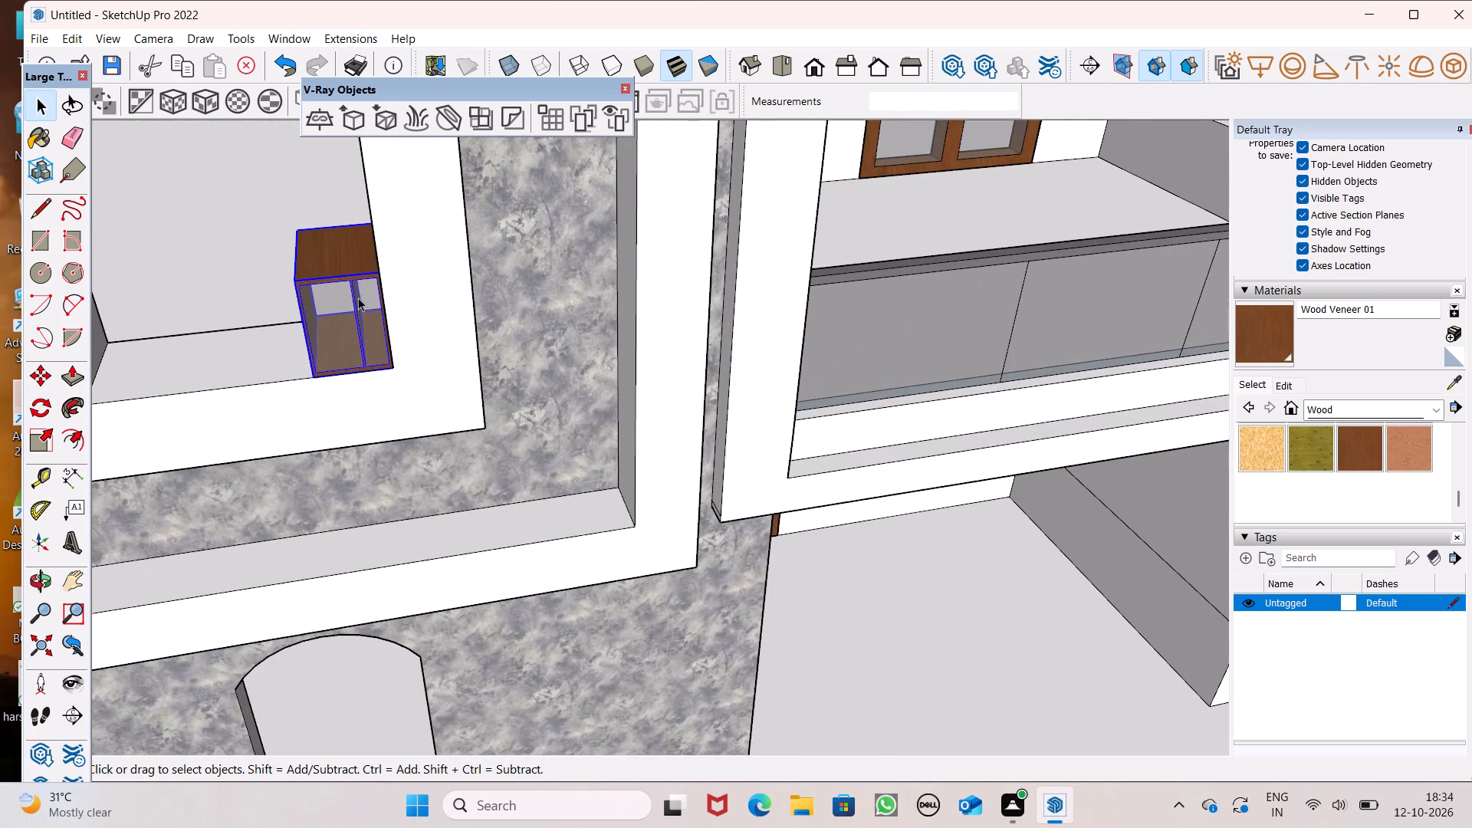
scroll(358, 297, down, 6)
scroll(189, 342, up, 2)
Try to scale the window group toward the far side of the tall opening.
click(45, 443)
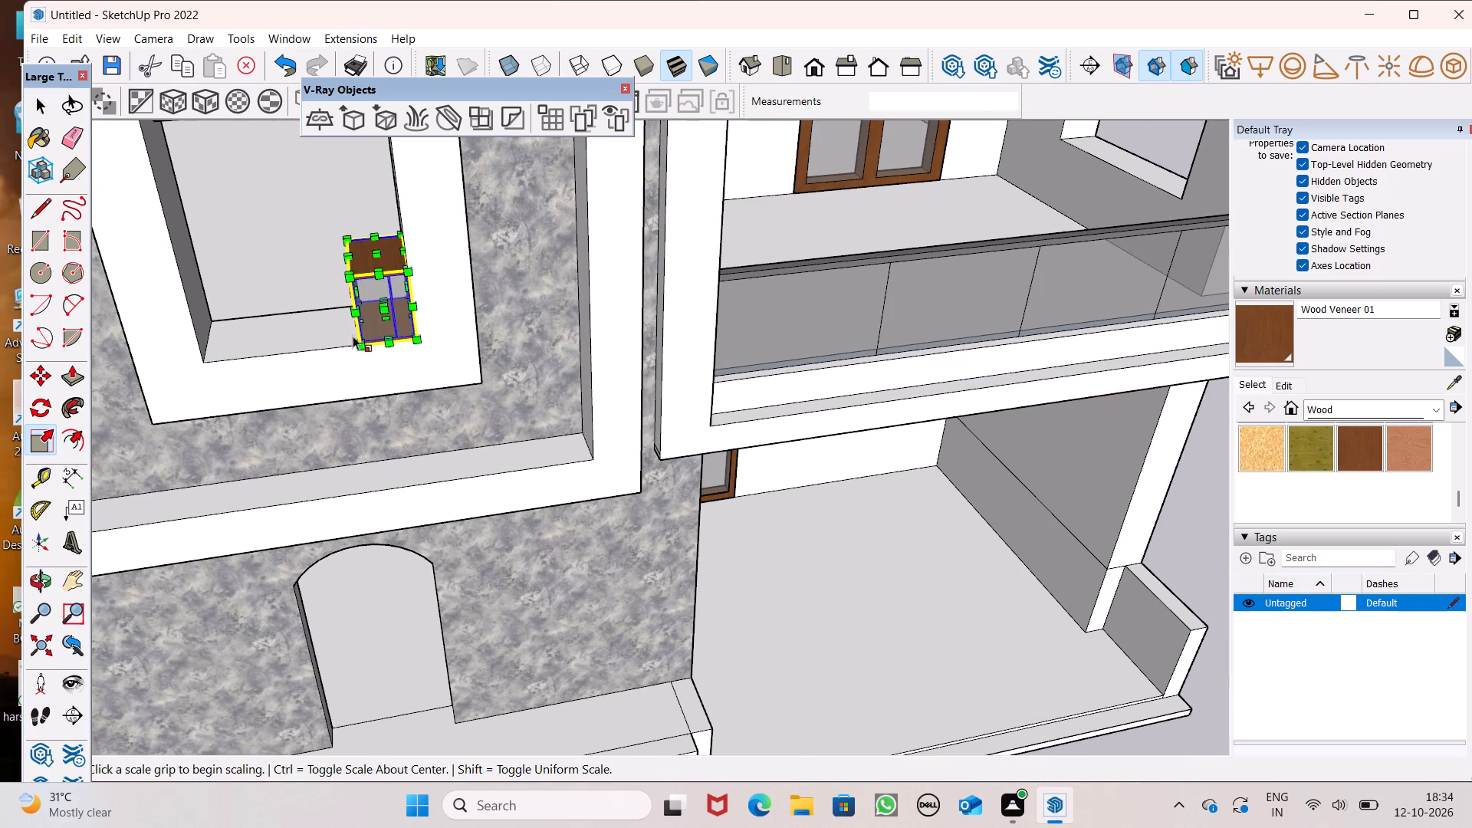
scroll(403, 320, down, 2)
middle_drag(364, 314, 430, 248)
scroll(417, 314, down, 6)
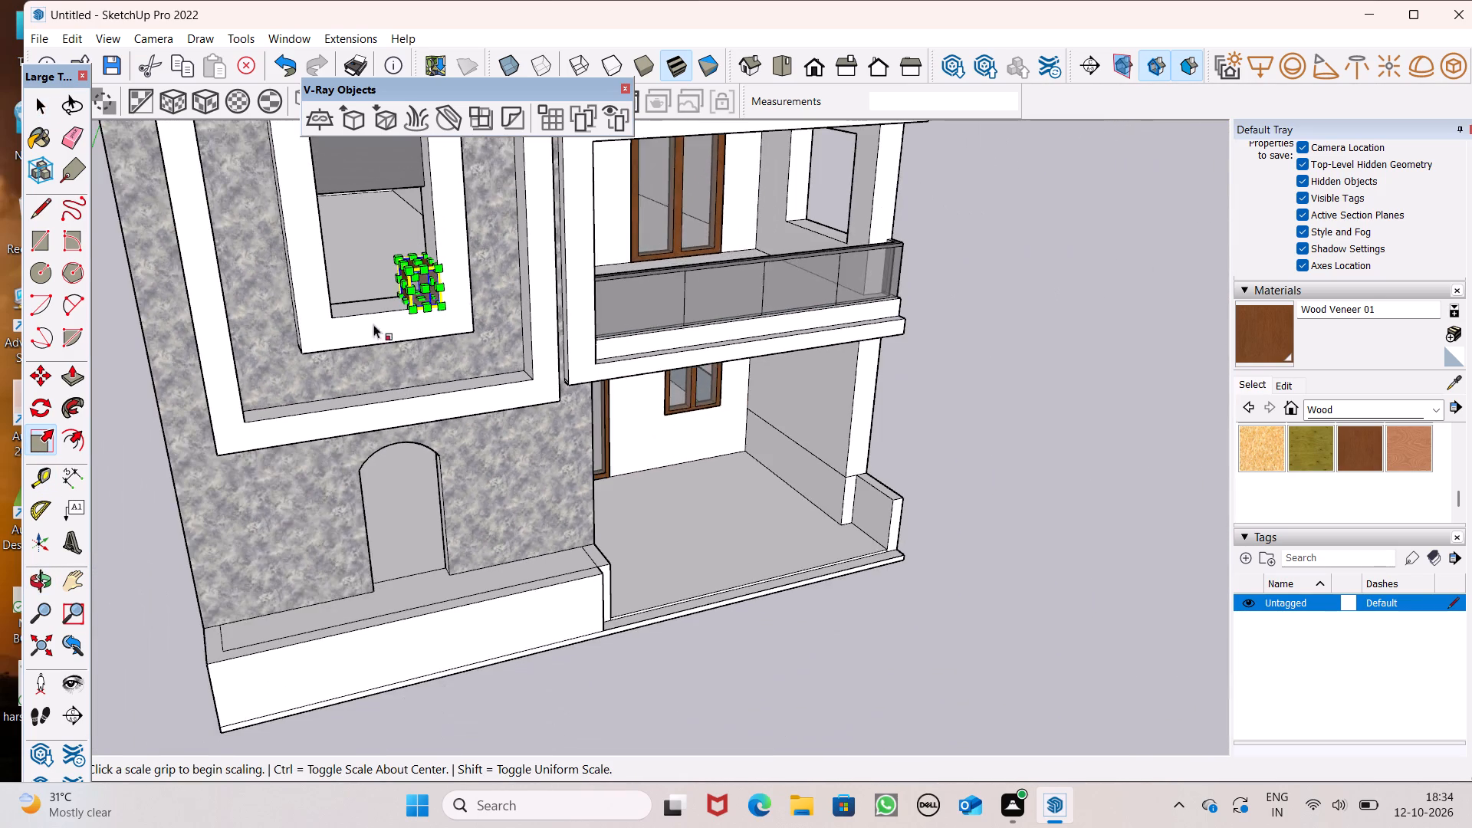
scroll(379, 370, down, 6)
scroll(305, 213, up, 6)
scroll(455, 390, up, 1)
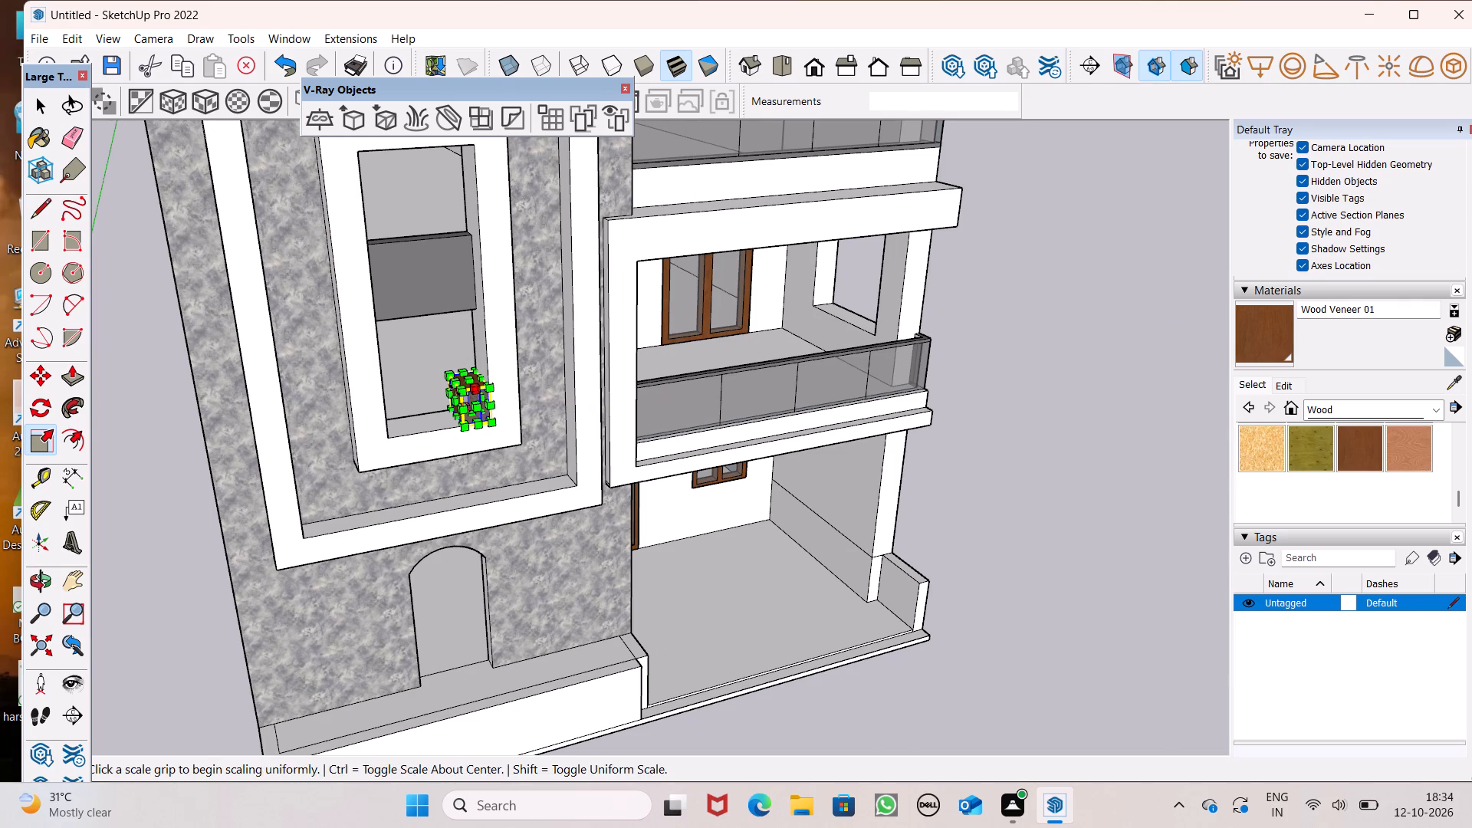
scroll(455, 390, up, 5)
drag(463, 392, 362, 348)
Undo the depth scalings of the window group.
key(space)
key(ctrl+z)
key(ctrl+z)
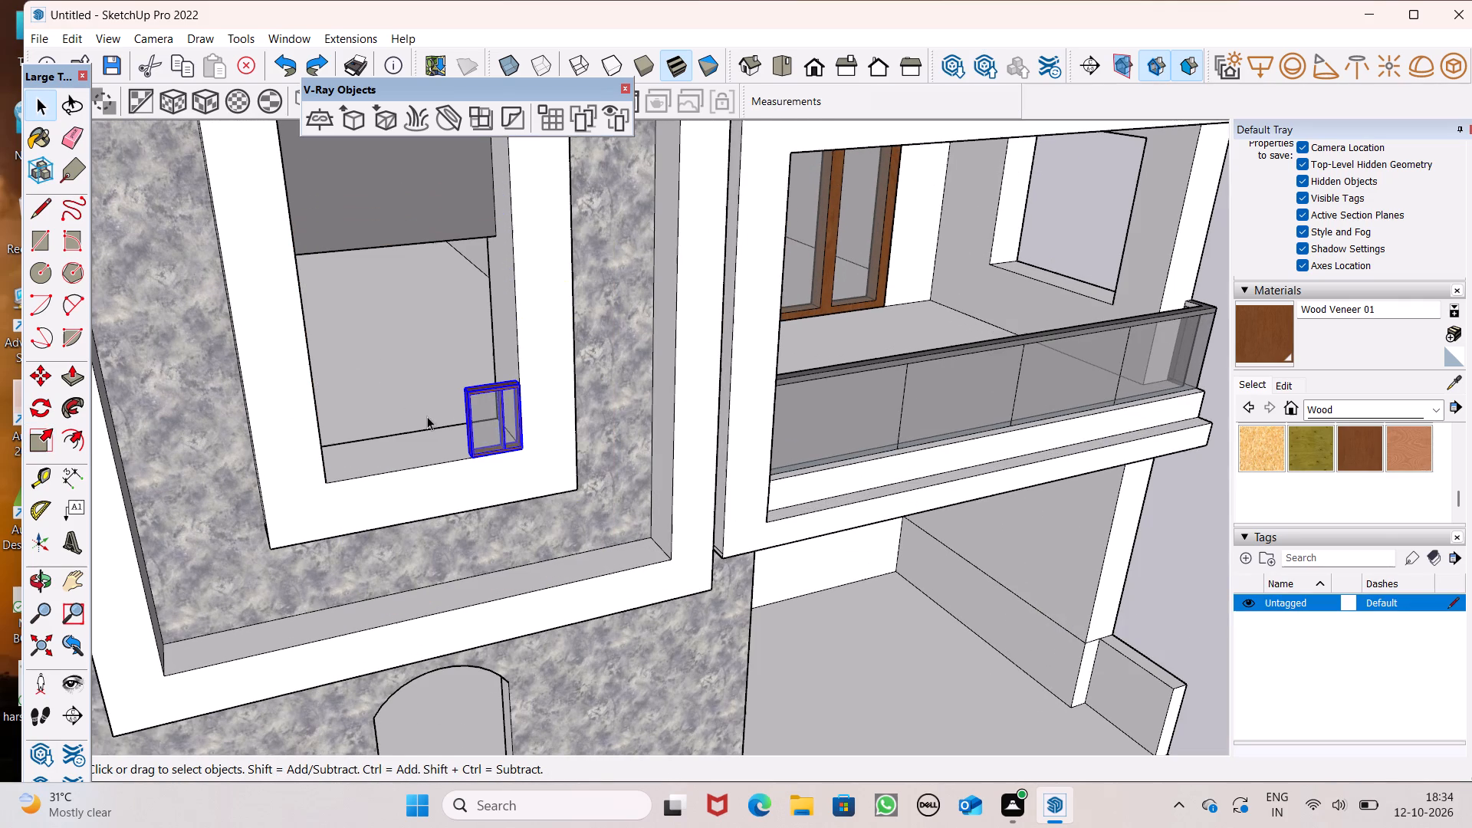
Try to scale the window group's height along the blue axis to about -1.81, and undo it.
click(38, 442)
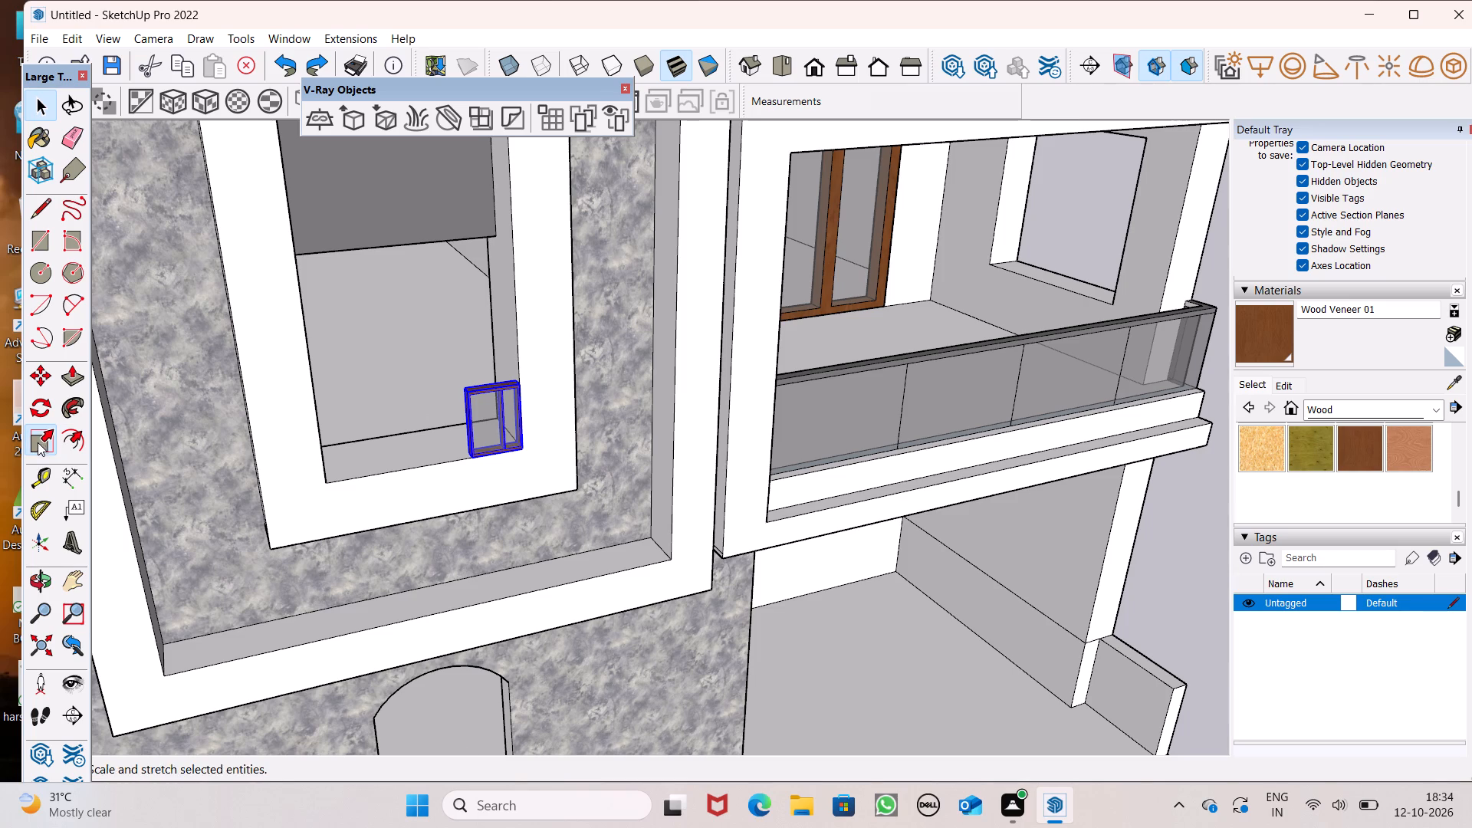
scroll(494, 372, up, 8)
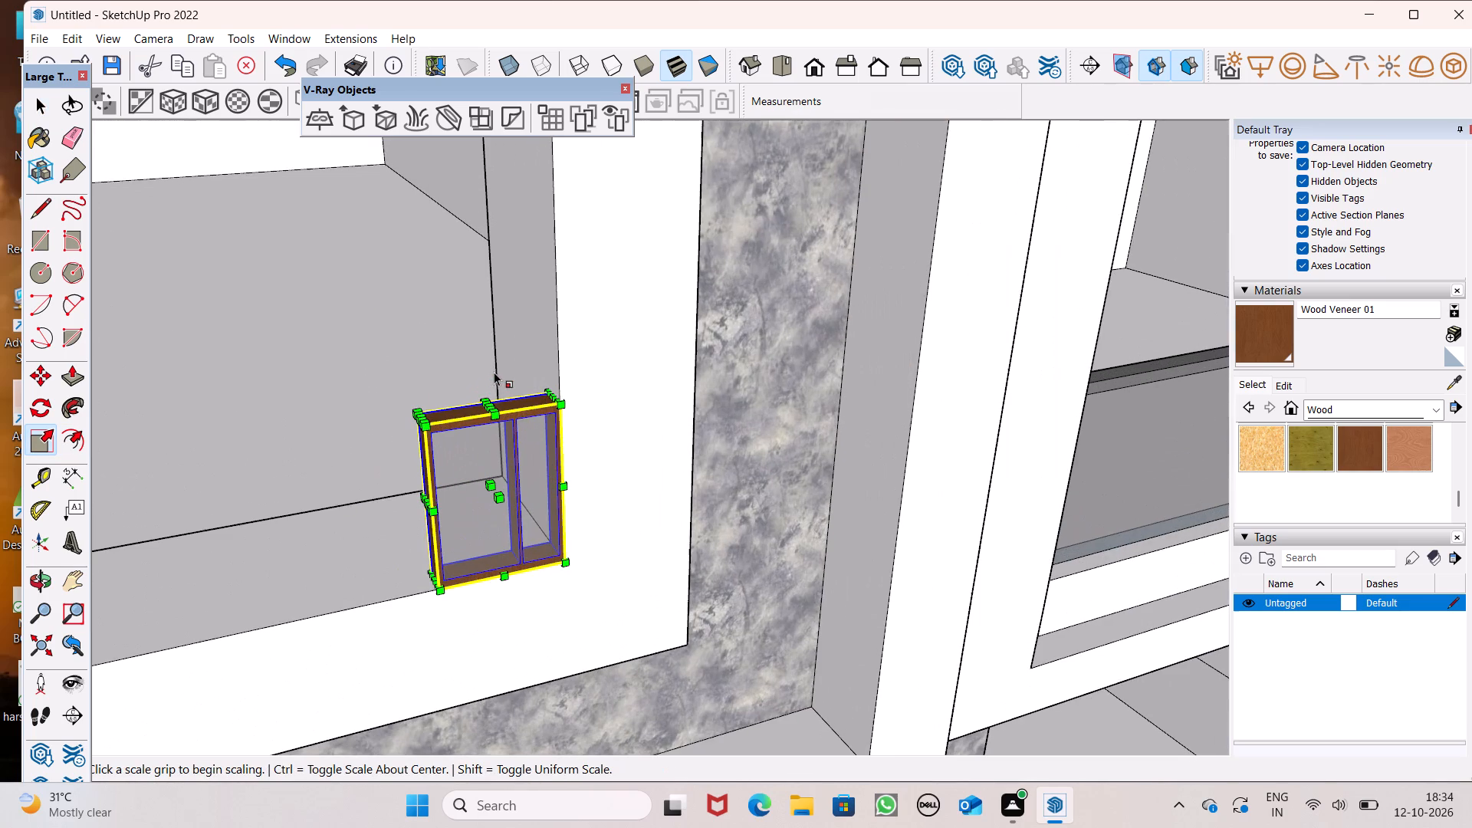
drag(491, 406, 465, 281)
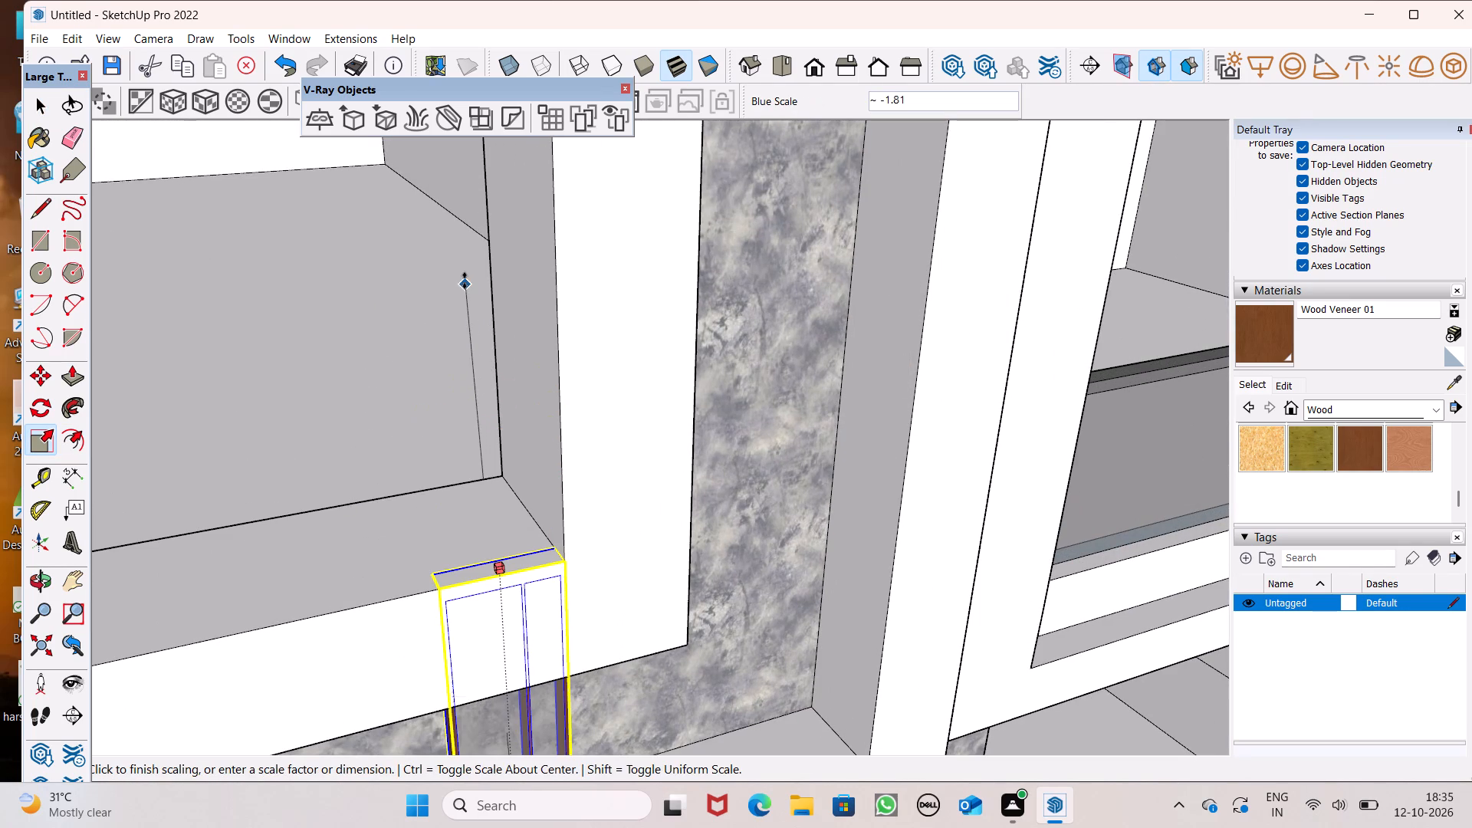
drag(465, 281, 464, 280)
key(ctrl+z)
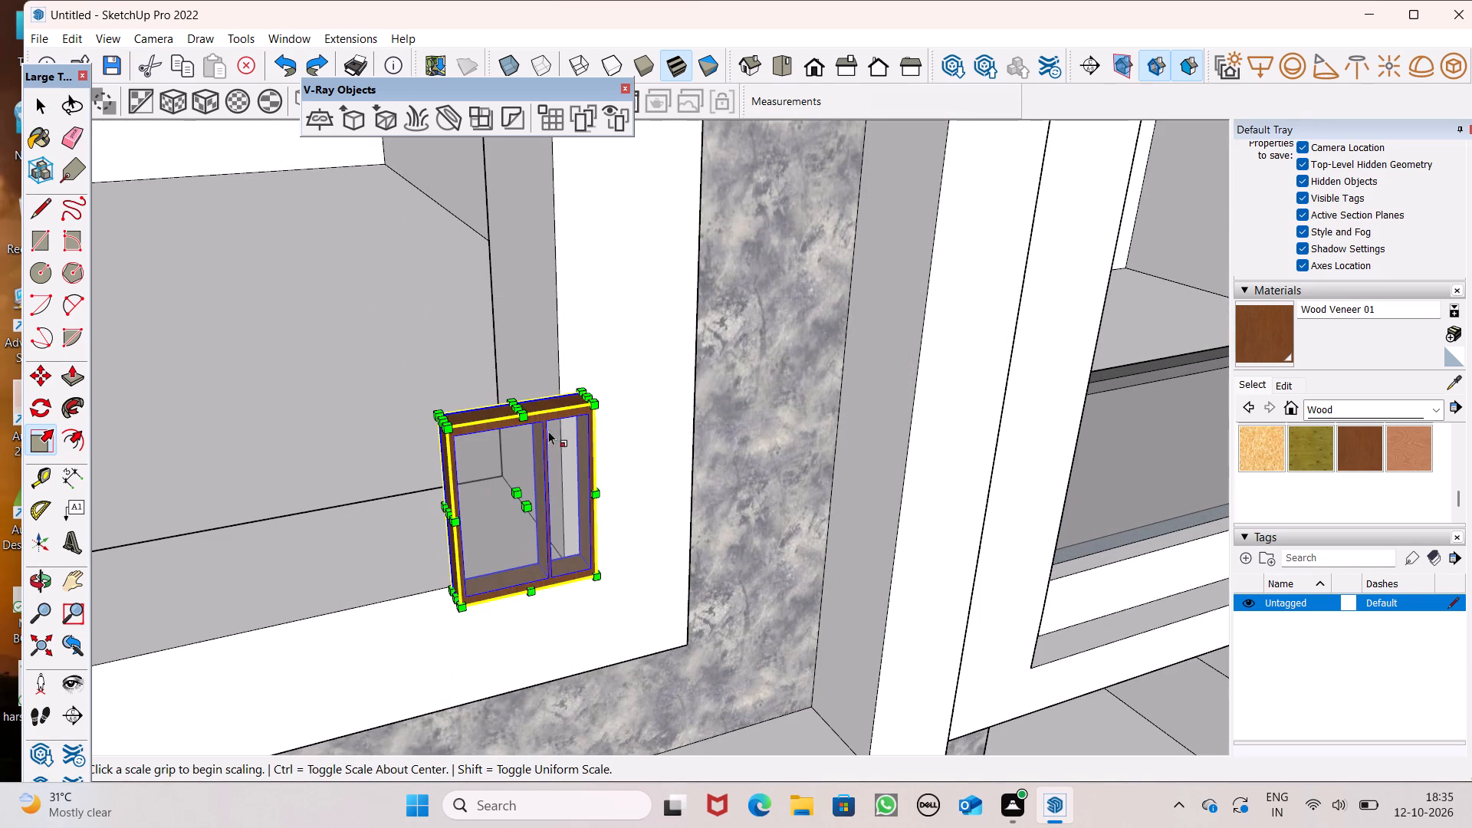
Move the window group back so its bottom corner sits at the tall opening's lower corner on the balcony side.
key(space)
key(m)
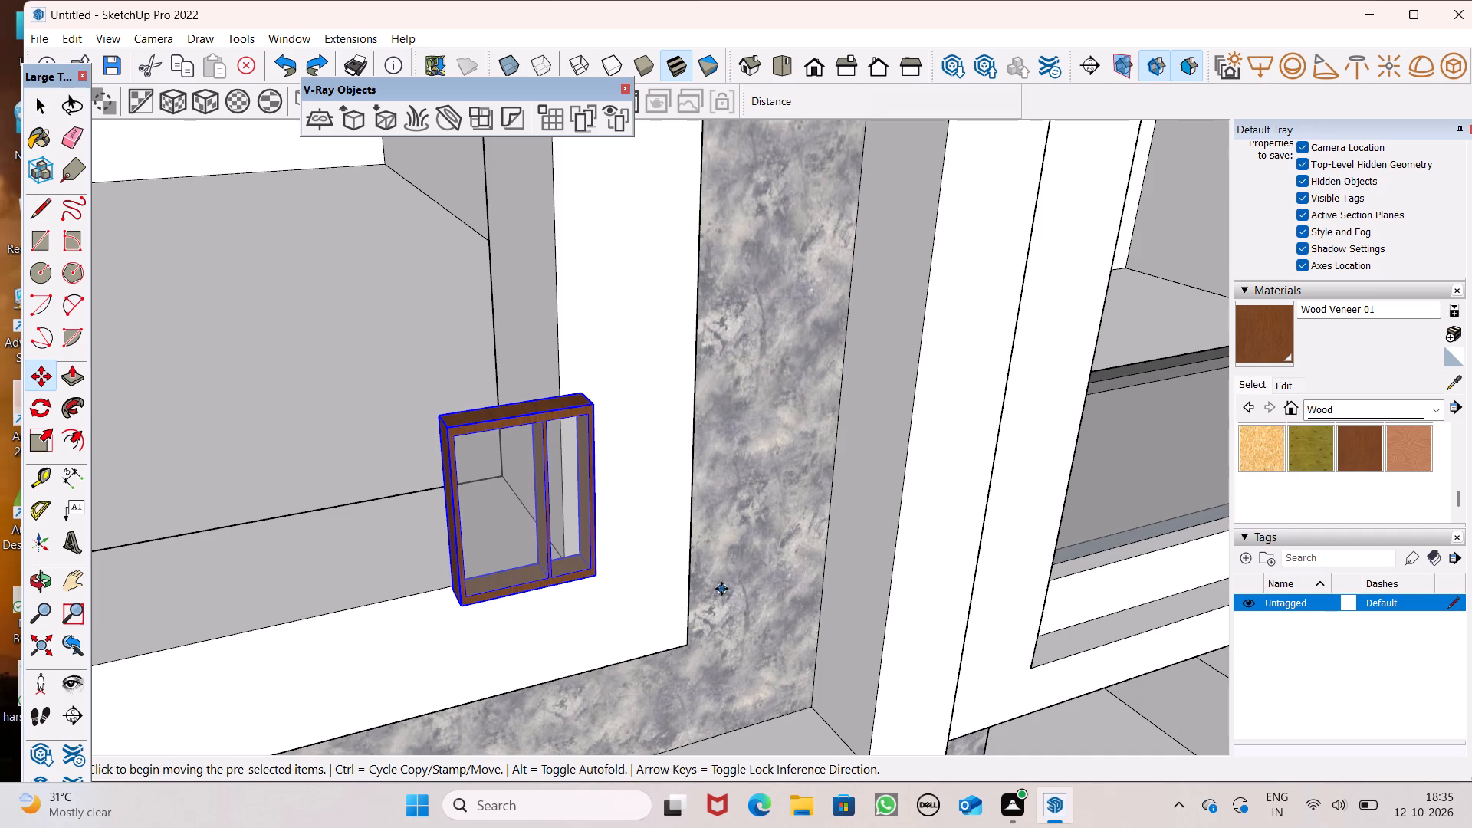
key(Return)
drag(605, 577, 579, 567)
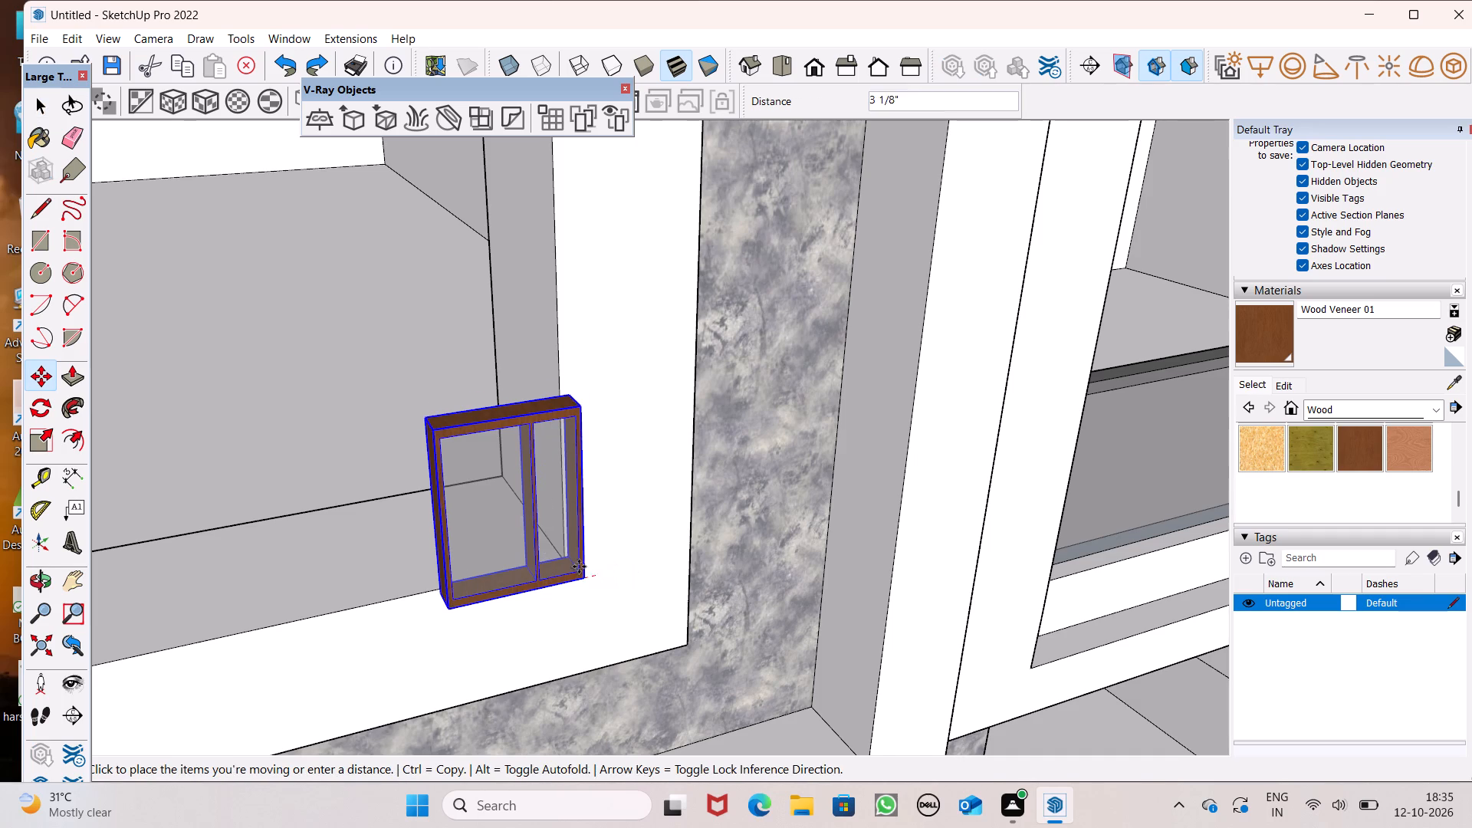
drag(579, 567, 570, 560)
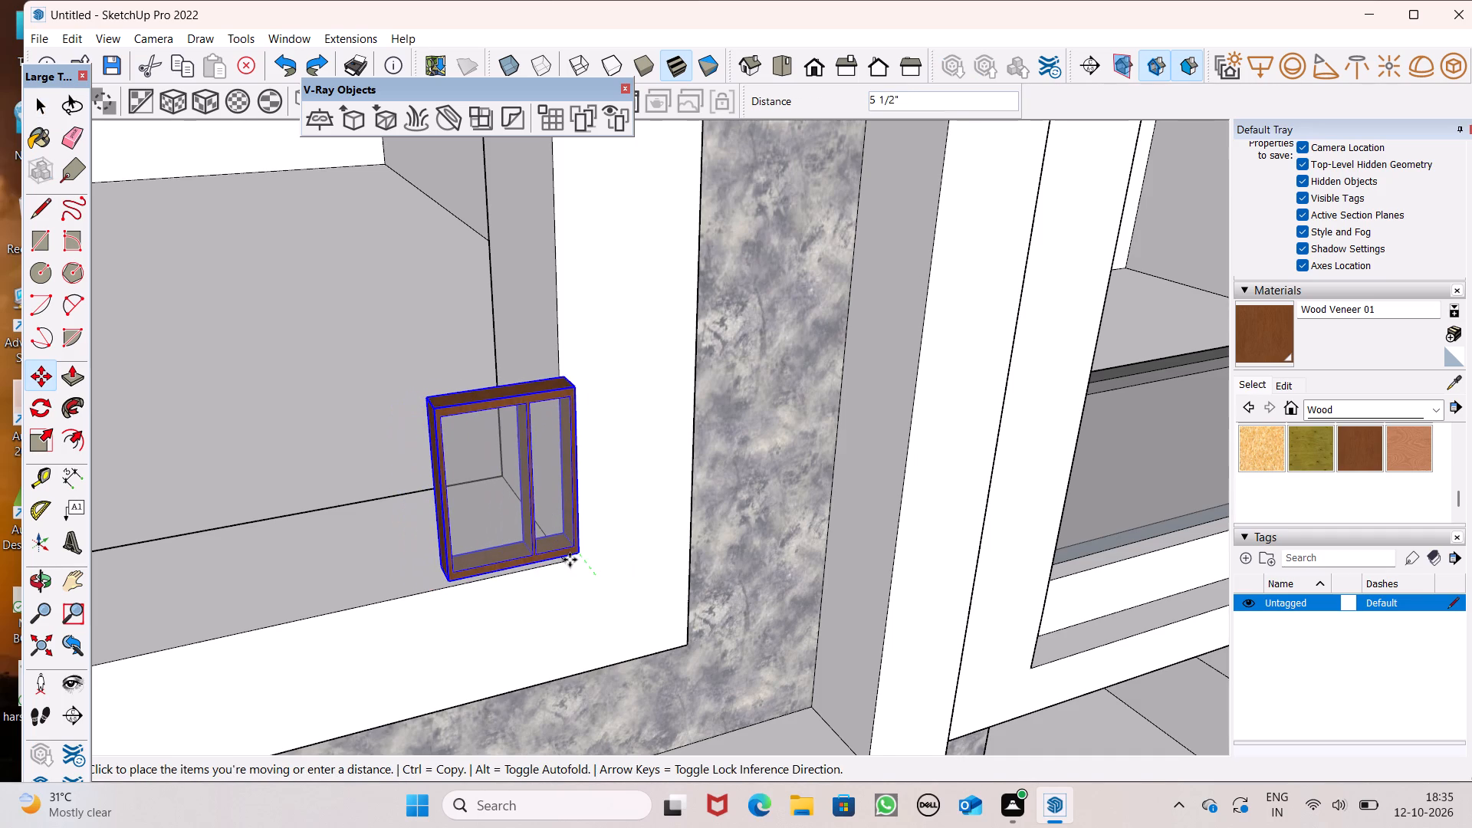
drag(570, 560, 570, 567)
scroll(560, 599, up, 5)
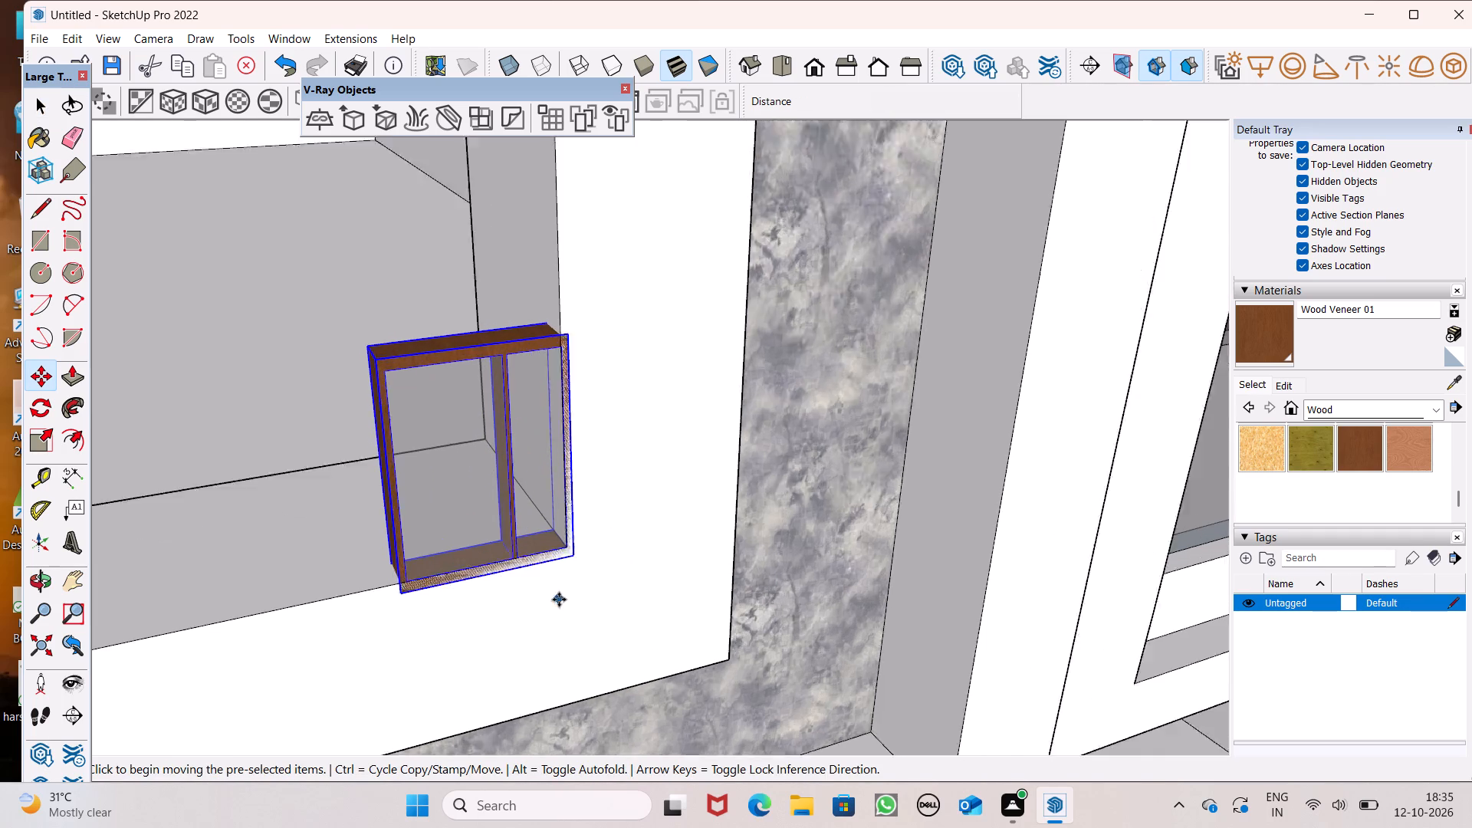
Move the window group about 1 3/16" so its bottom corner meets the tall opening's lower corner on the balcony side.
scroll(559, 600, up, 2)
drag(582, 537, 561, 522)
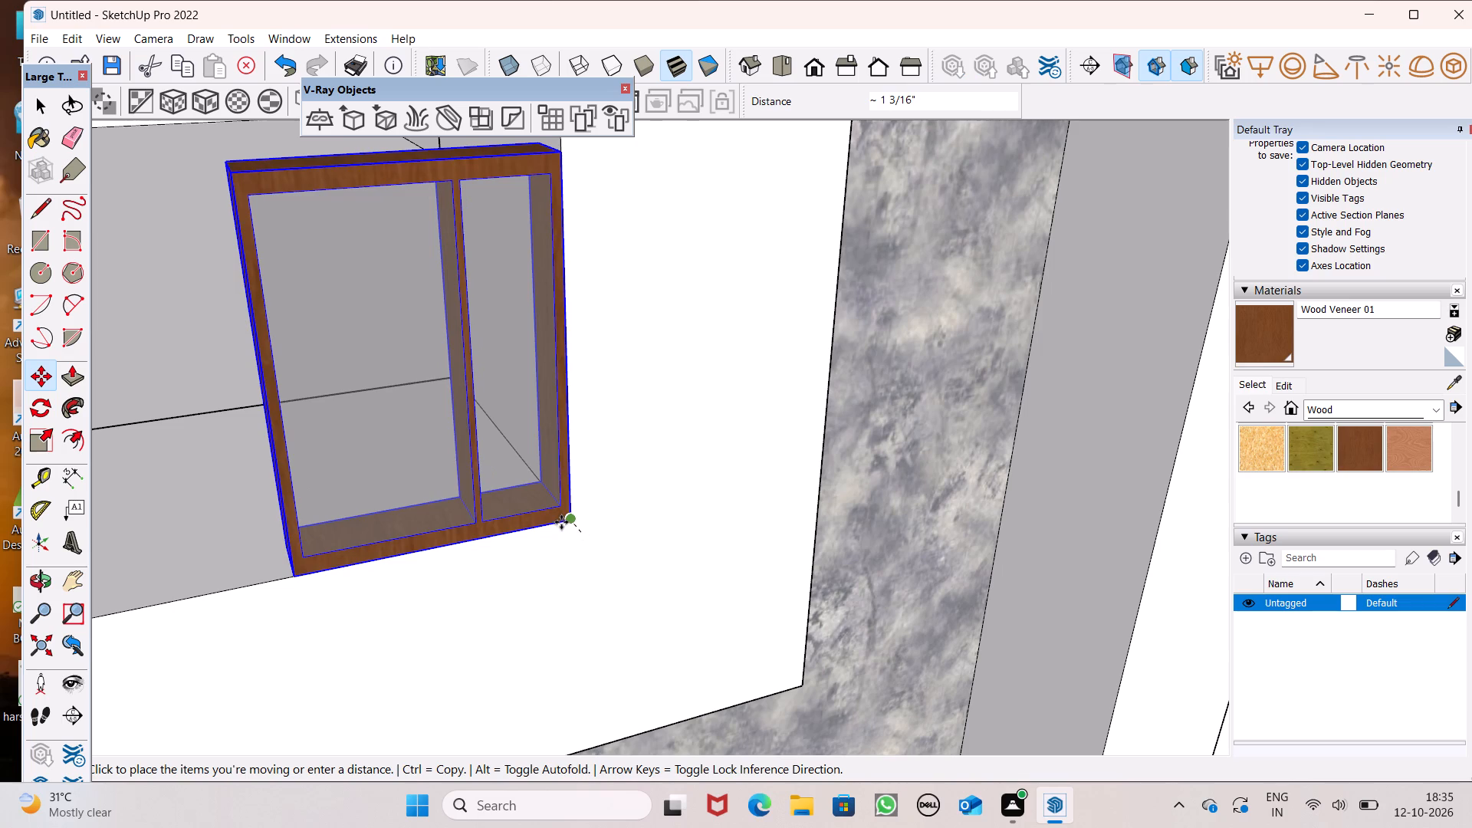
drag(561, 522, 568, 524)
key(space)
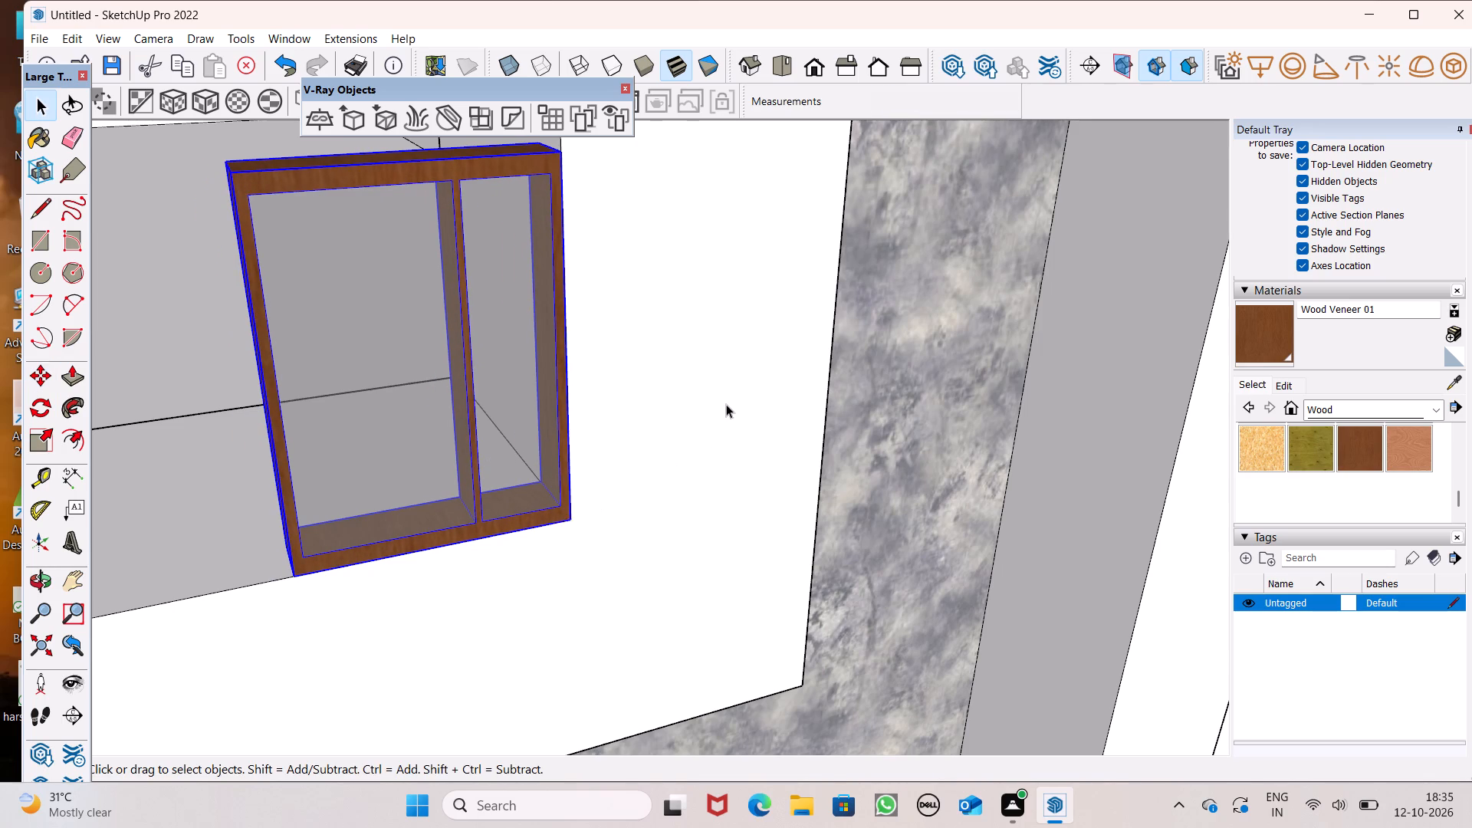
key(space)
Scale the window group's width along the red axis by 3.71 to span the tall opening.
scroll(726, 404, down, 13)
scroll(711, 317, down, 3)
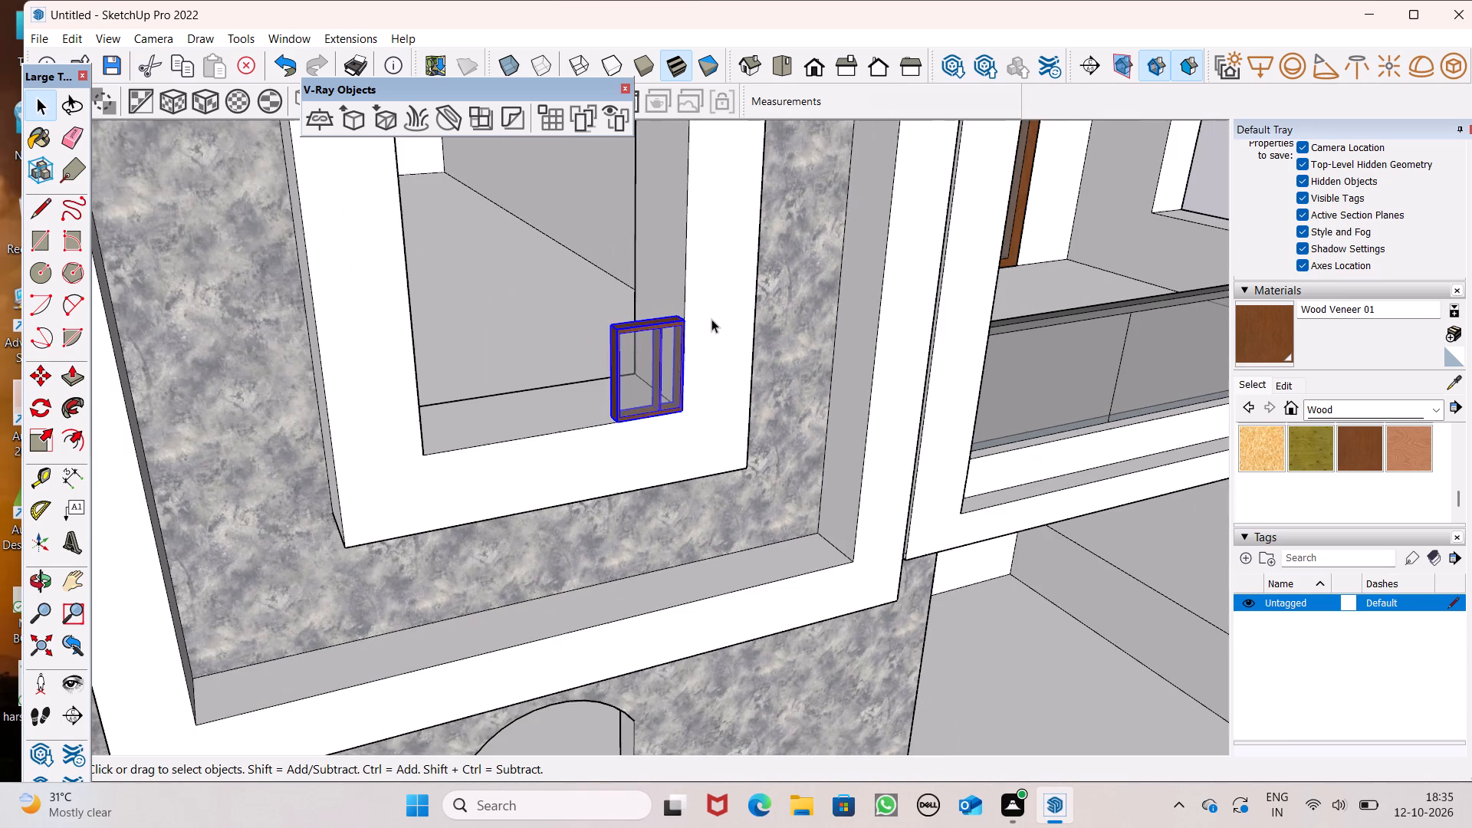
scroll(685, 299, down, 1)
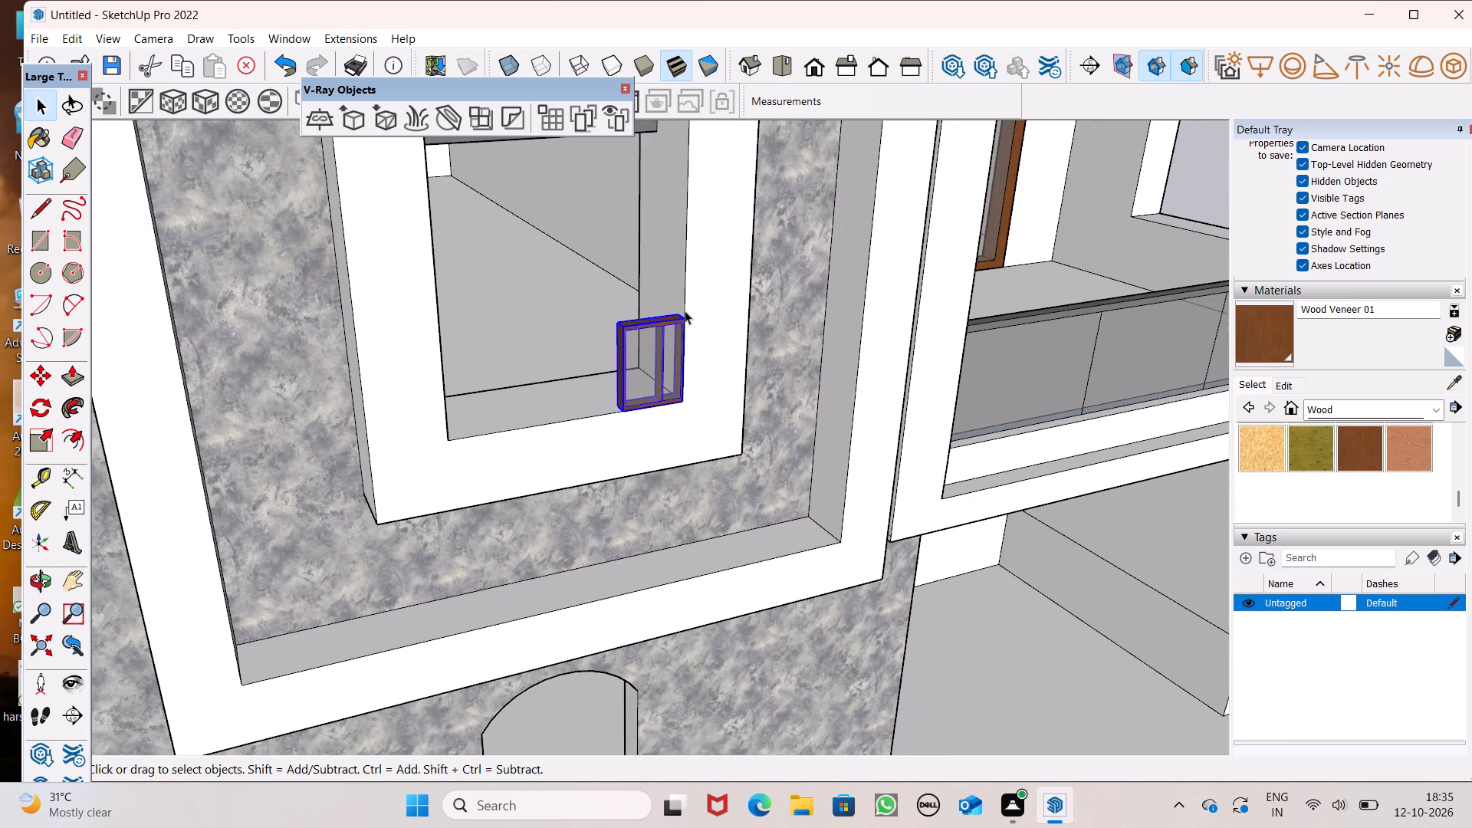
scroll(685, 324, down, 4)
middle_drag(701, 375, 630, 393)
scroll(562, 396, up, 12)
click(598, 382)
scroll(682, 399, down, 4)
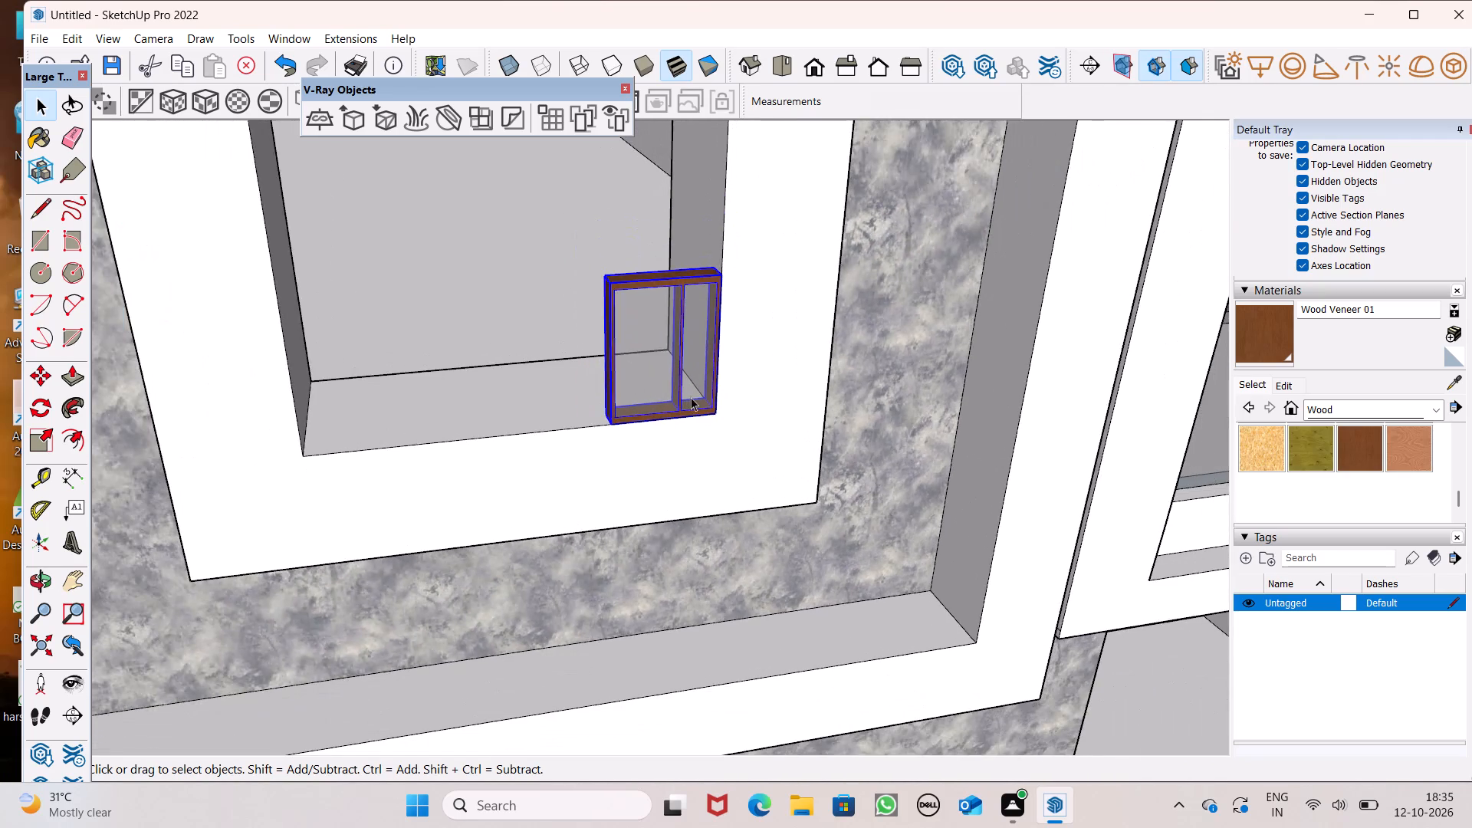
scroll(692, 397, down, 10)
scroll(762, 396, down, 11)
scroll(747, 385, up, 3)
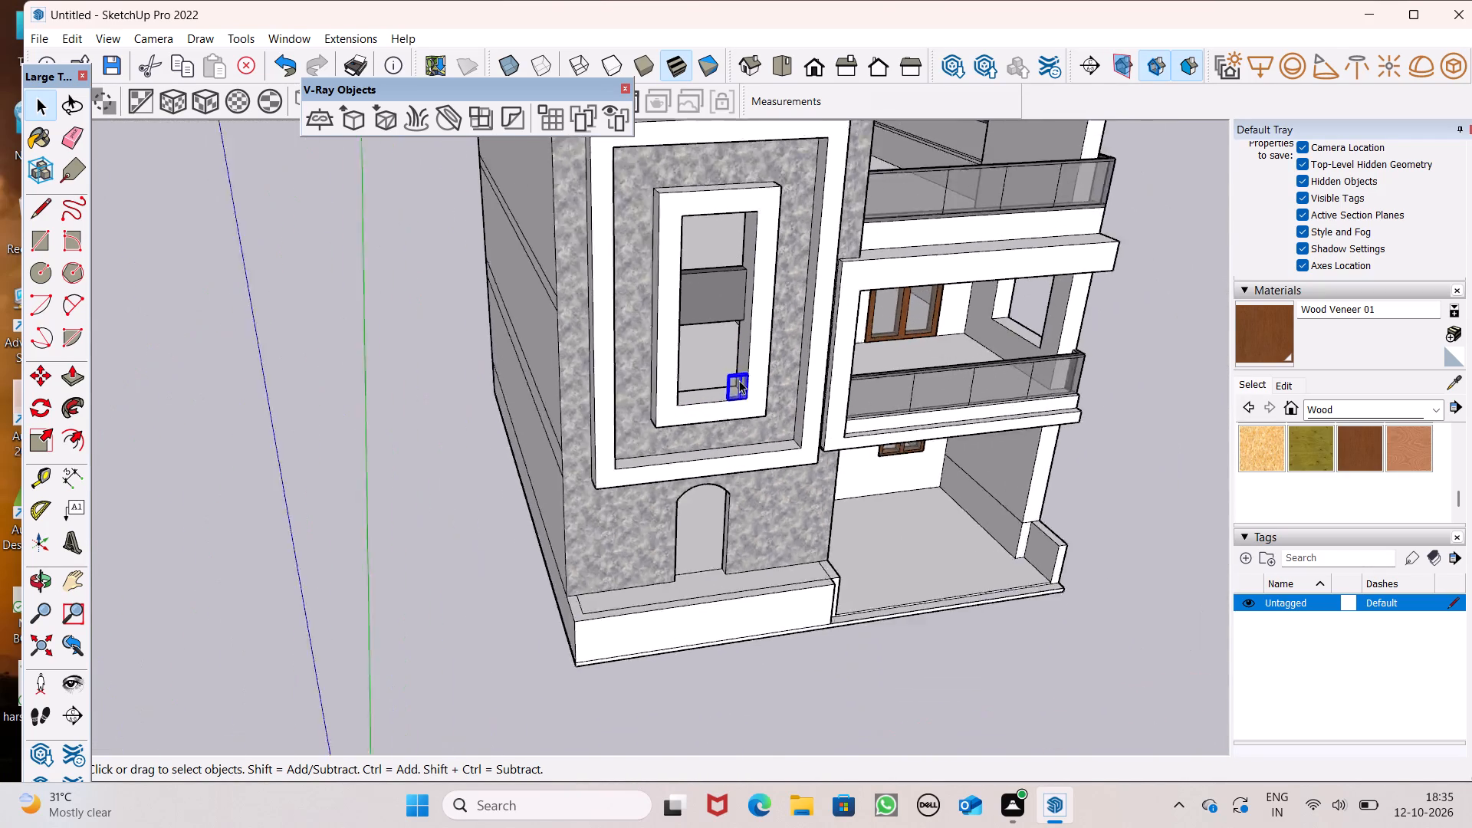
scroll(739, 380, up, 5)
scroll(708, 297, up, 8)
scroll(715, 314, down, 7)
middle_drag(770, 418, 793, 440)
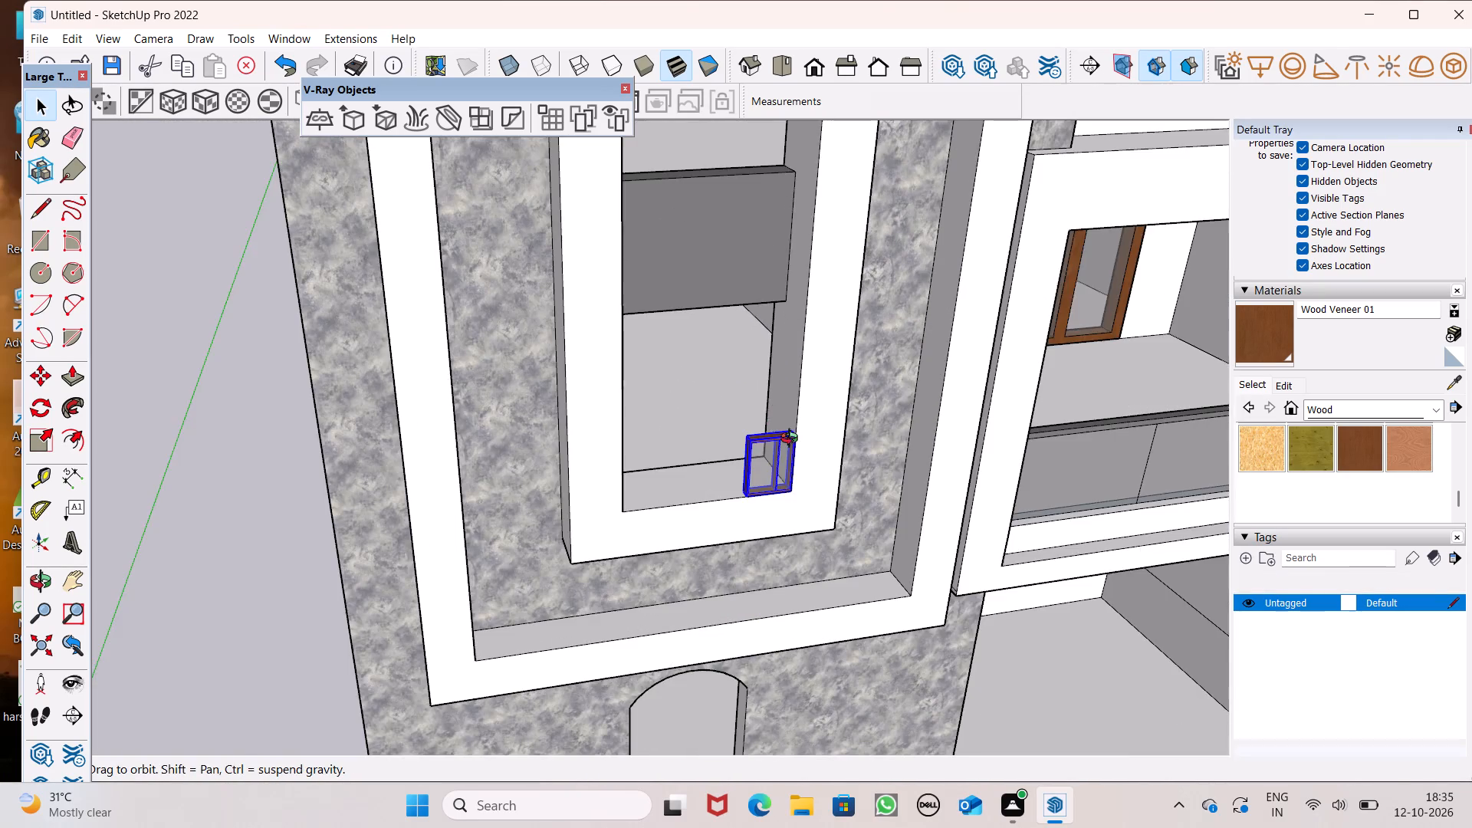
middle_drag(793, 440, 824, 453)
scroll(801, 492, up, 3)
middle_drag(793, 478, 846, 484)
scroll(814, 495, up, 3)
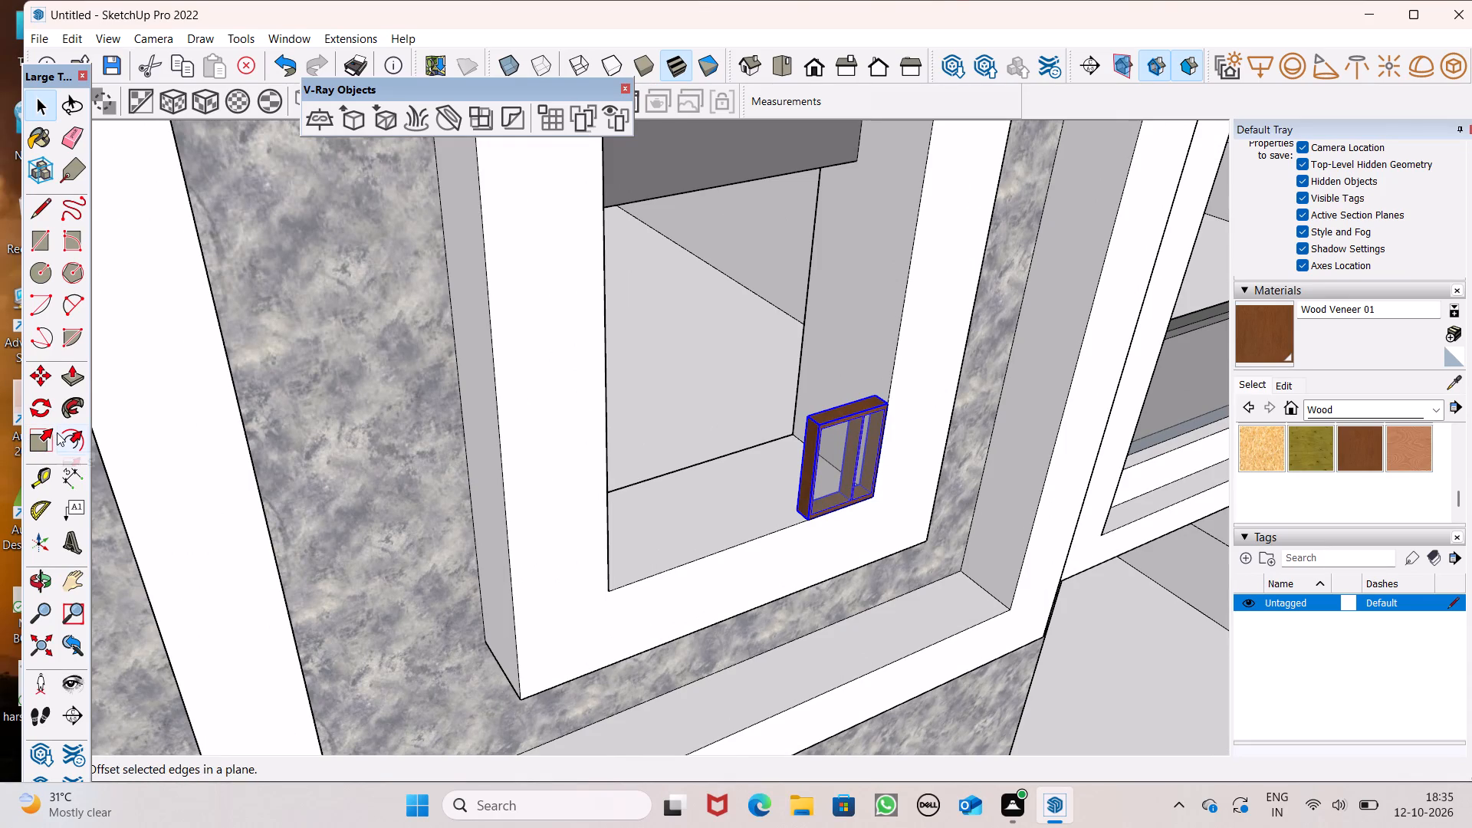
click(42, 431)
scroll(758, 386, up, 2)
scroll(903, 438, up, 1)
scroll(903, 440, down, 3)
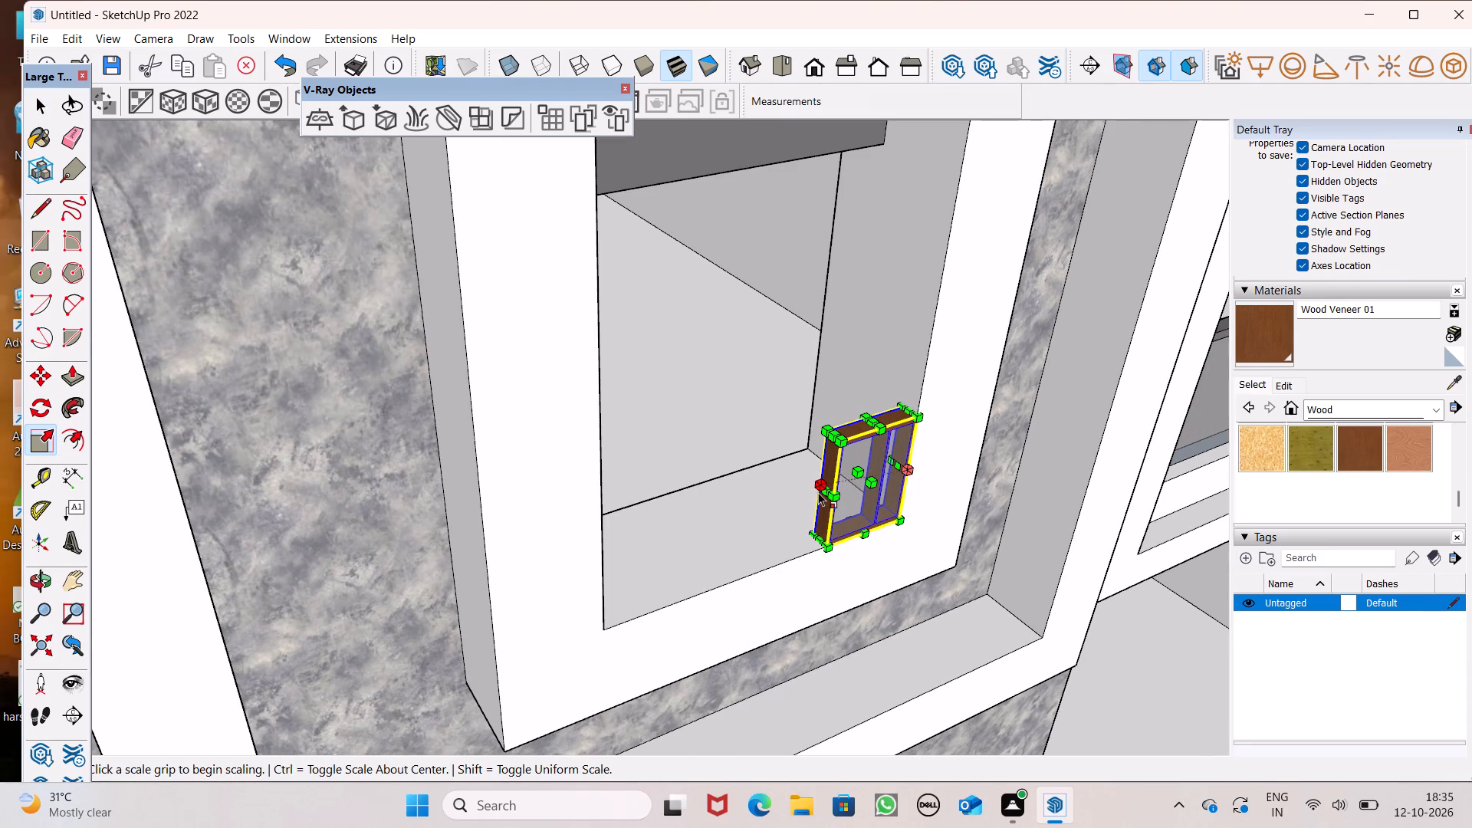
drag(823, 491, 610, 550)
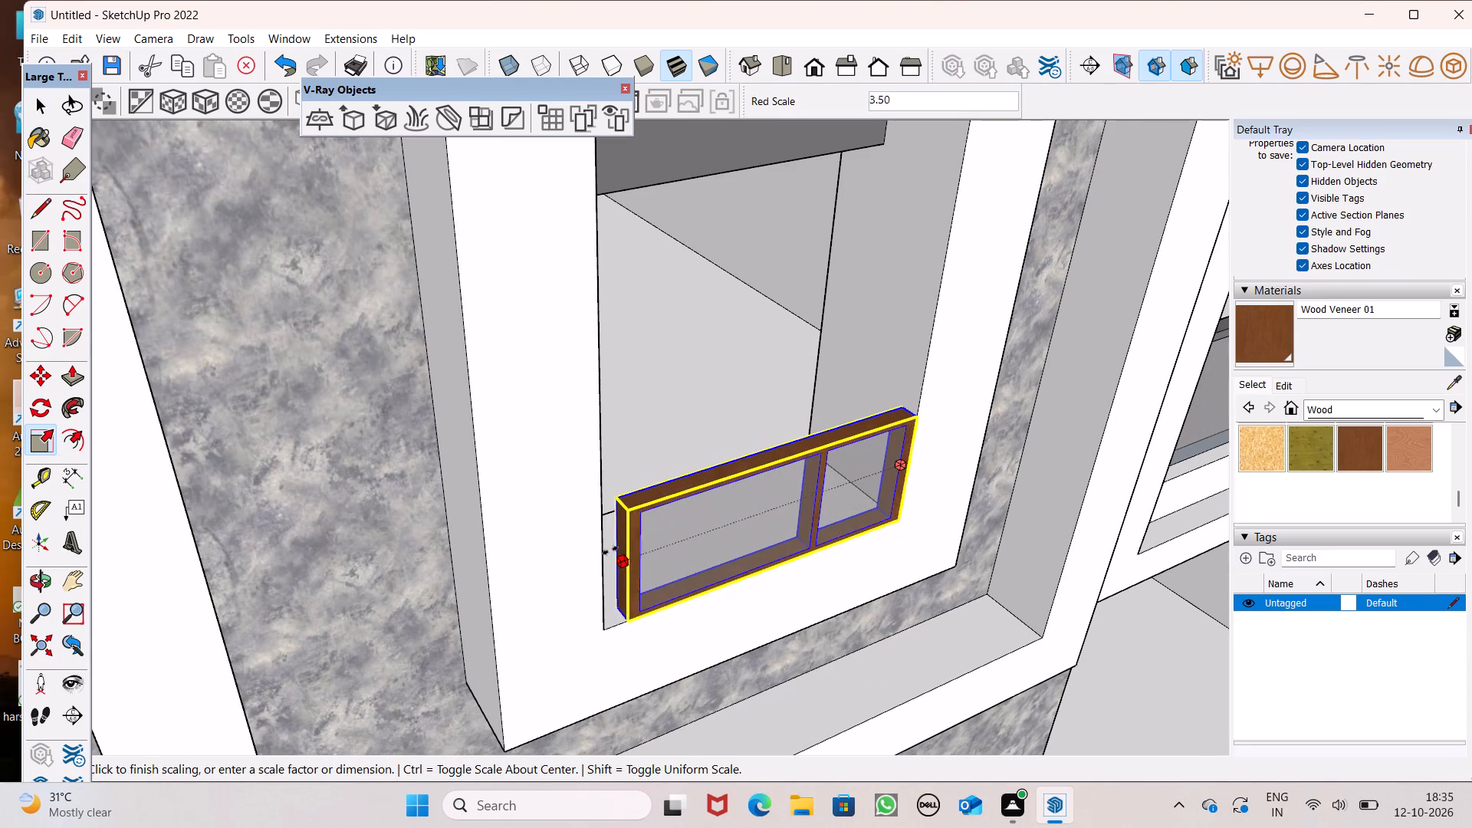
drag(610, 550, 594, 561)
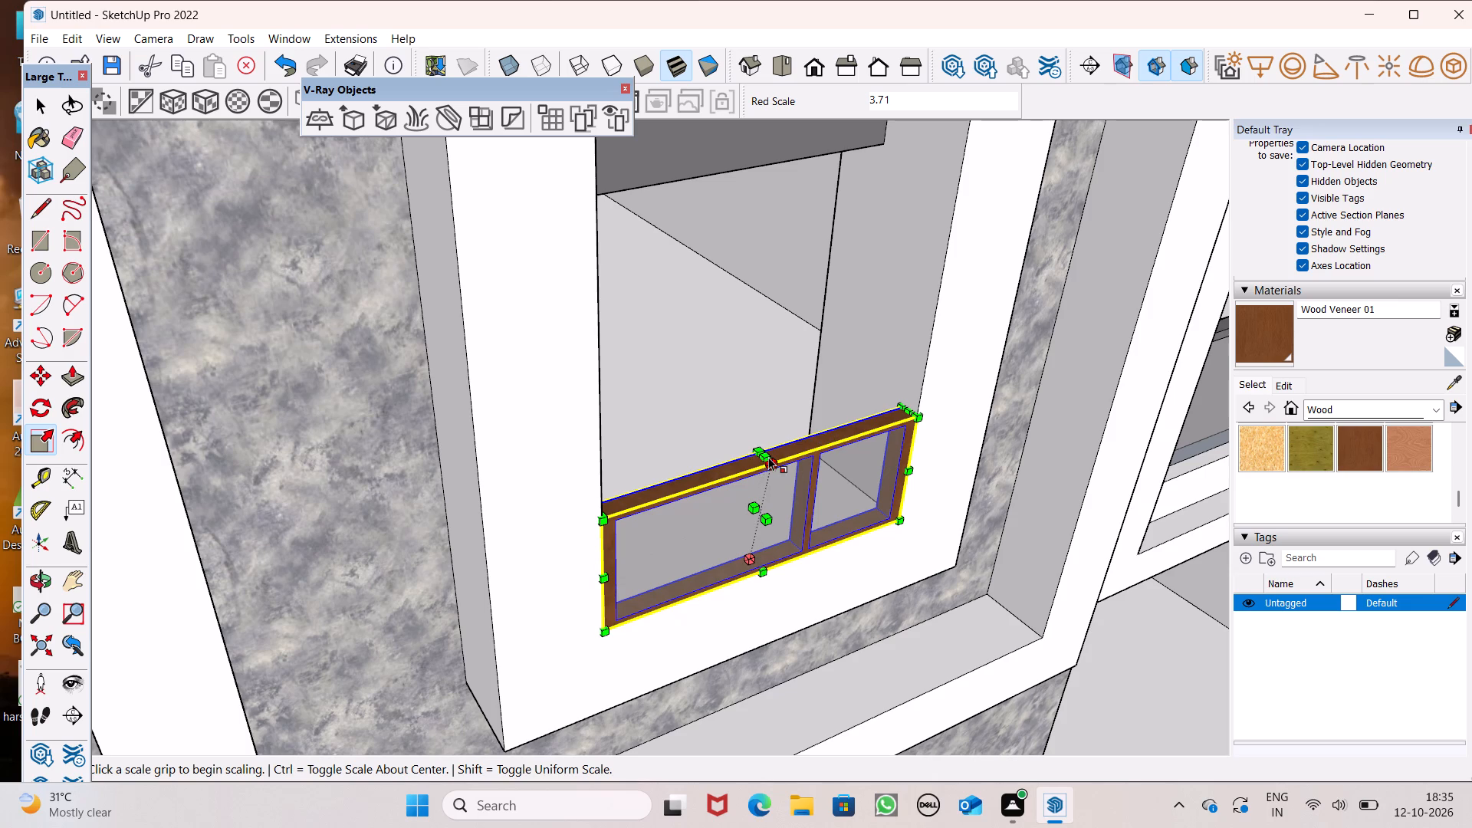
Scale the window group's height along the blue axis by 2.50, and stretch it further up to about the dark slab's underside.
drag(761, 461, 744, 272)
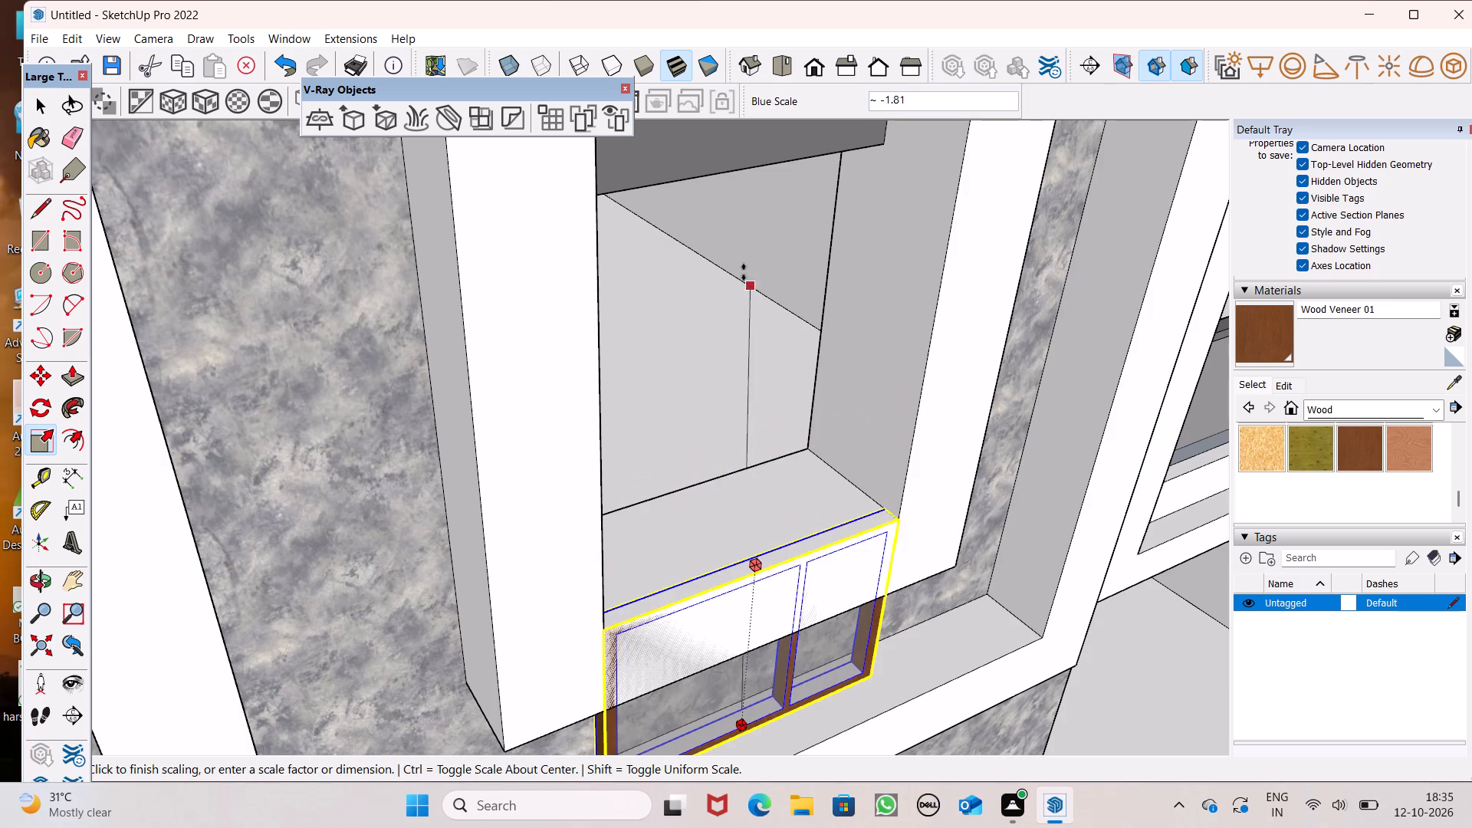
drag(744, 272, 743, 267)
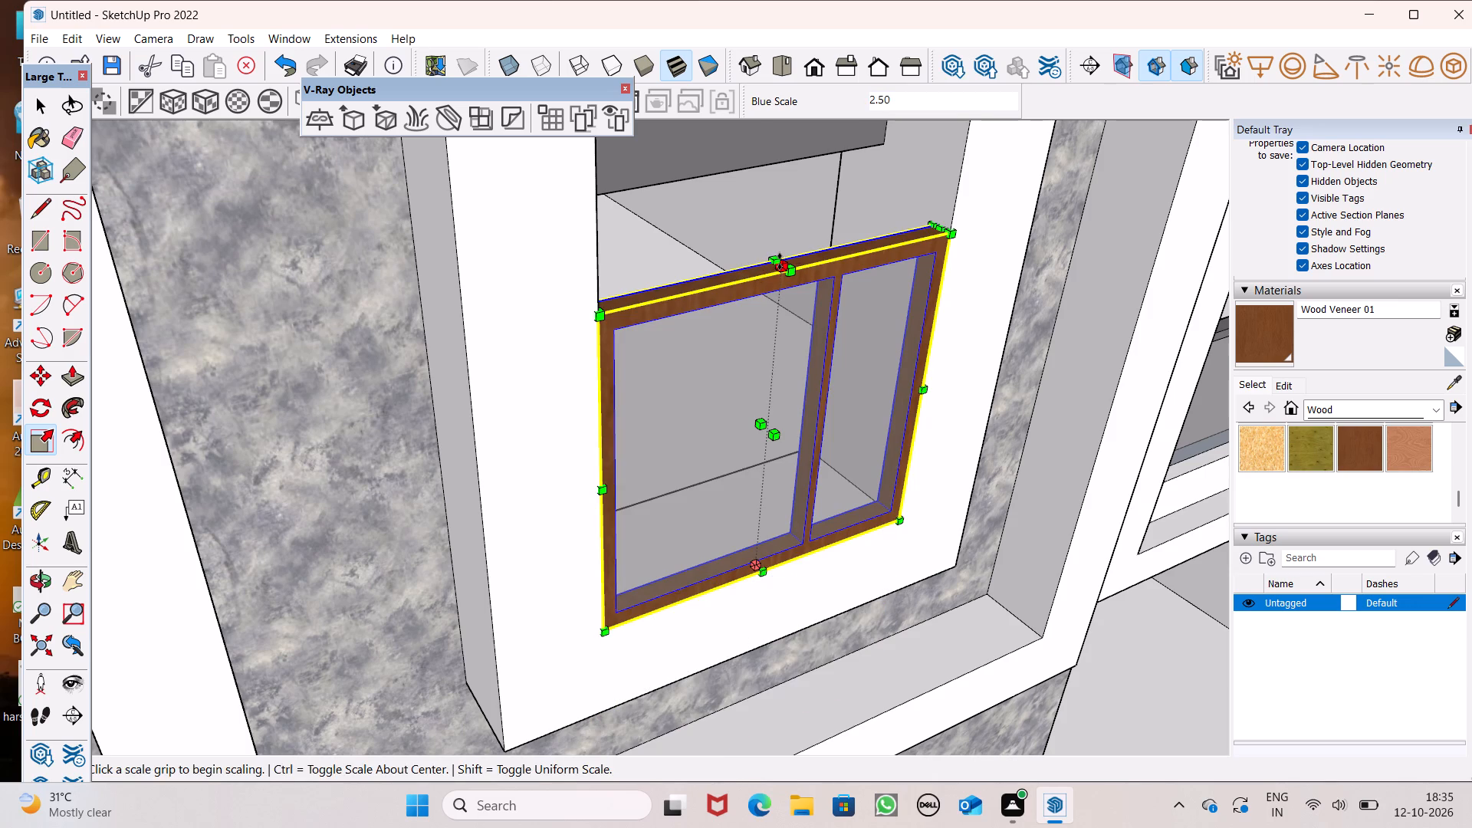
drag(780, 261, 771, 158)
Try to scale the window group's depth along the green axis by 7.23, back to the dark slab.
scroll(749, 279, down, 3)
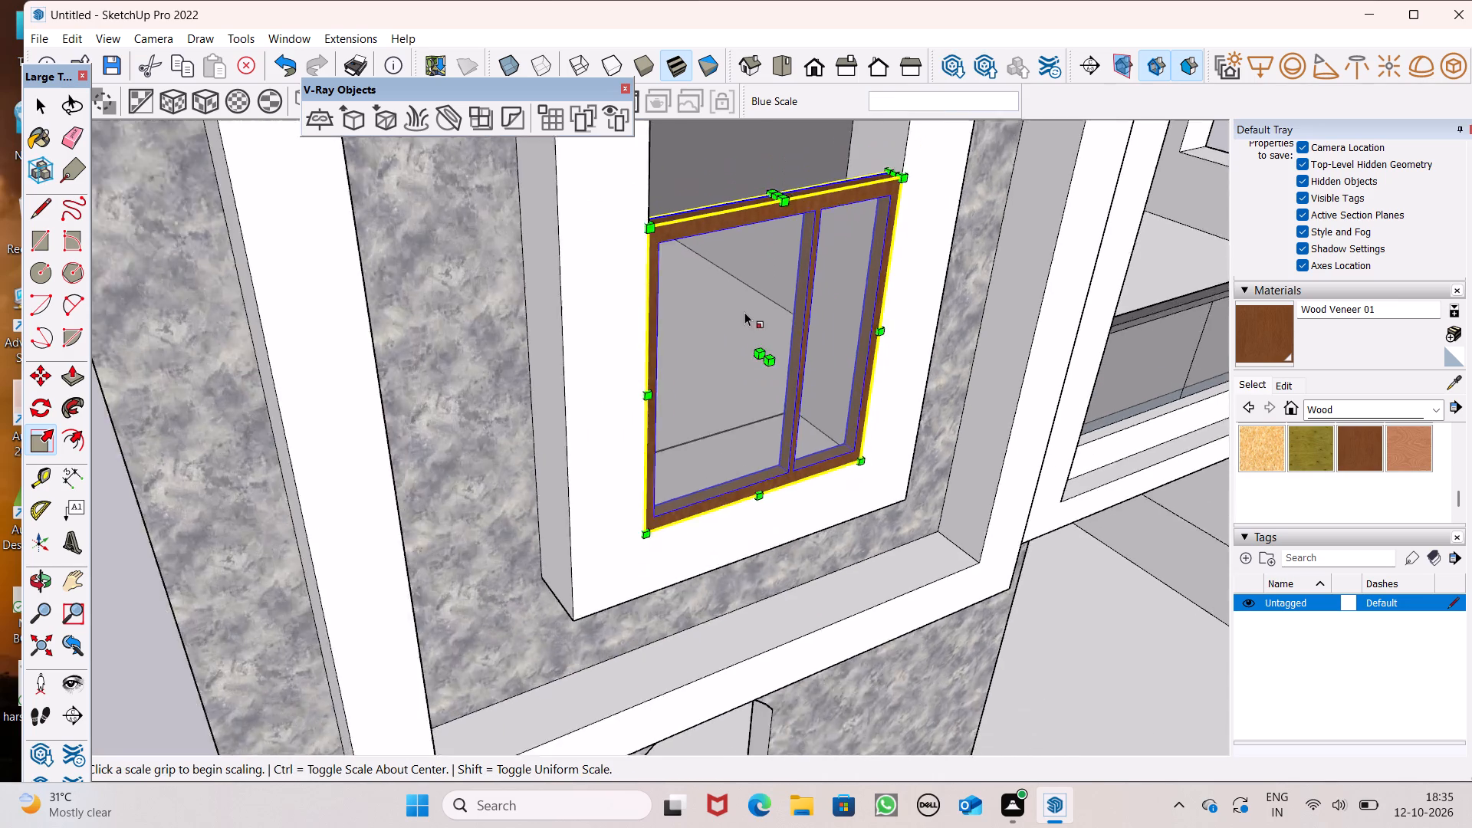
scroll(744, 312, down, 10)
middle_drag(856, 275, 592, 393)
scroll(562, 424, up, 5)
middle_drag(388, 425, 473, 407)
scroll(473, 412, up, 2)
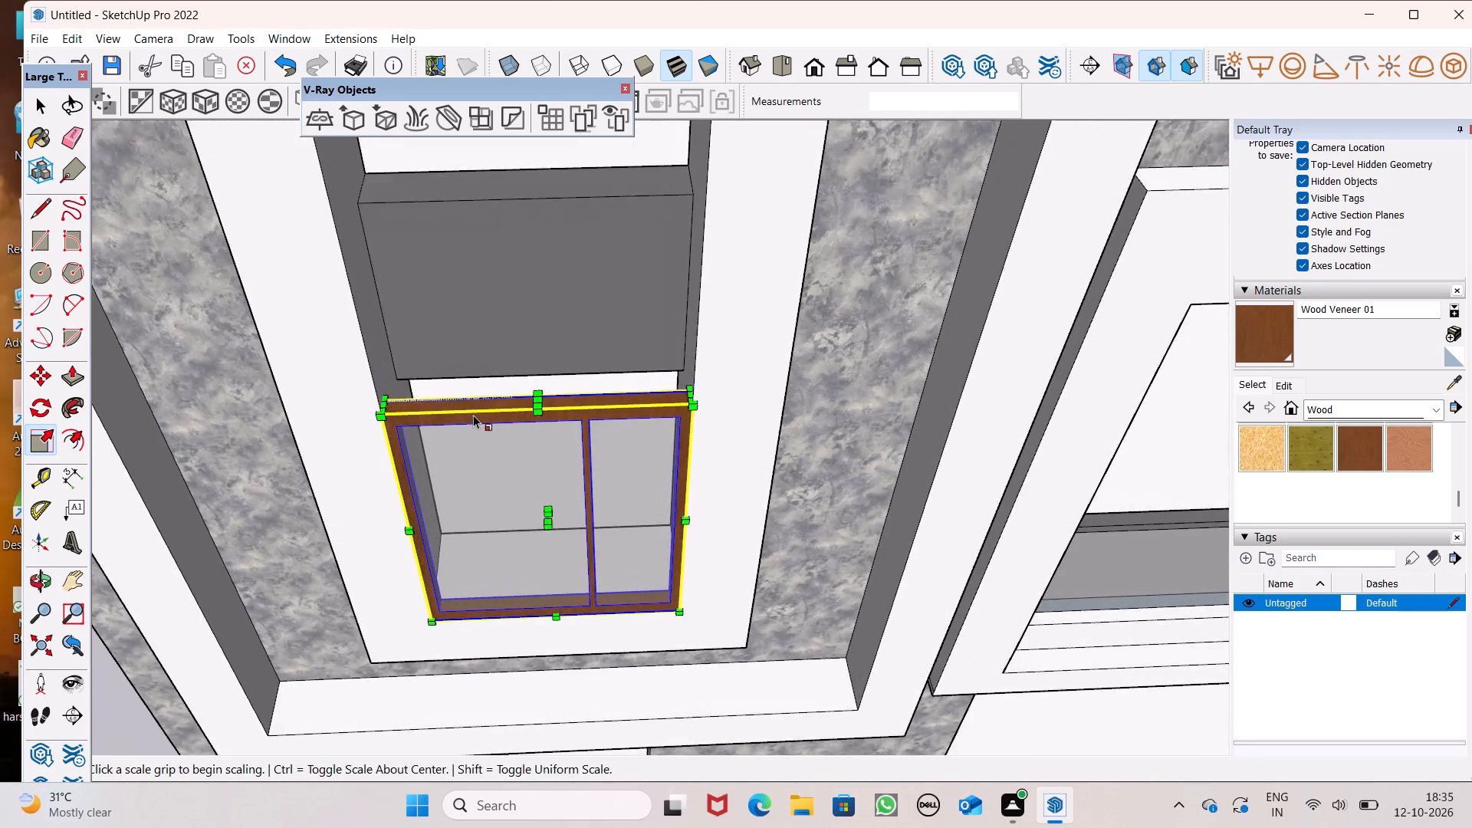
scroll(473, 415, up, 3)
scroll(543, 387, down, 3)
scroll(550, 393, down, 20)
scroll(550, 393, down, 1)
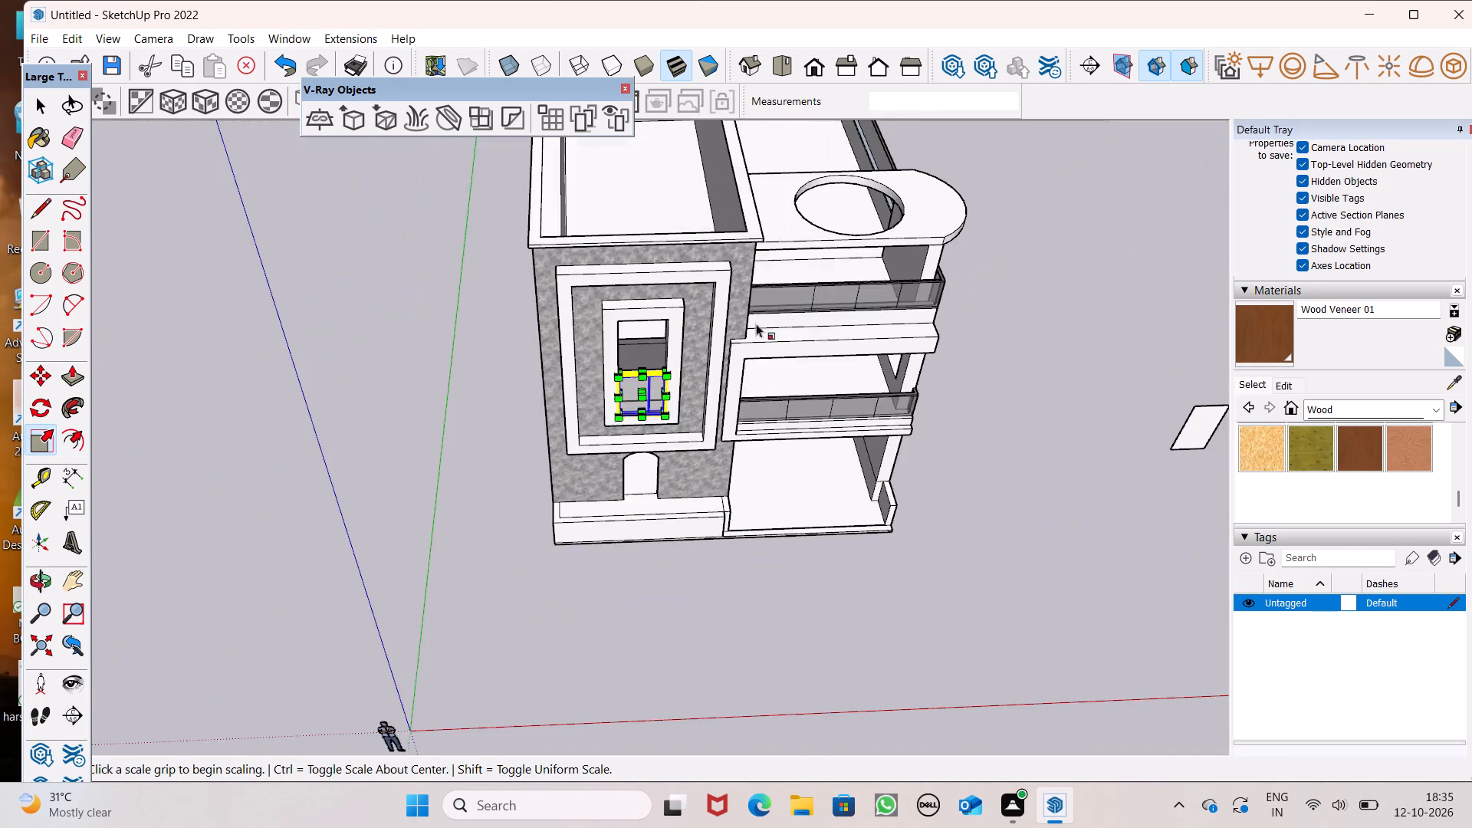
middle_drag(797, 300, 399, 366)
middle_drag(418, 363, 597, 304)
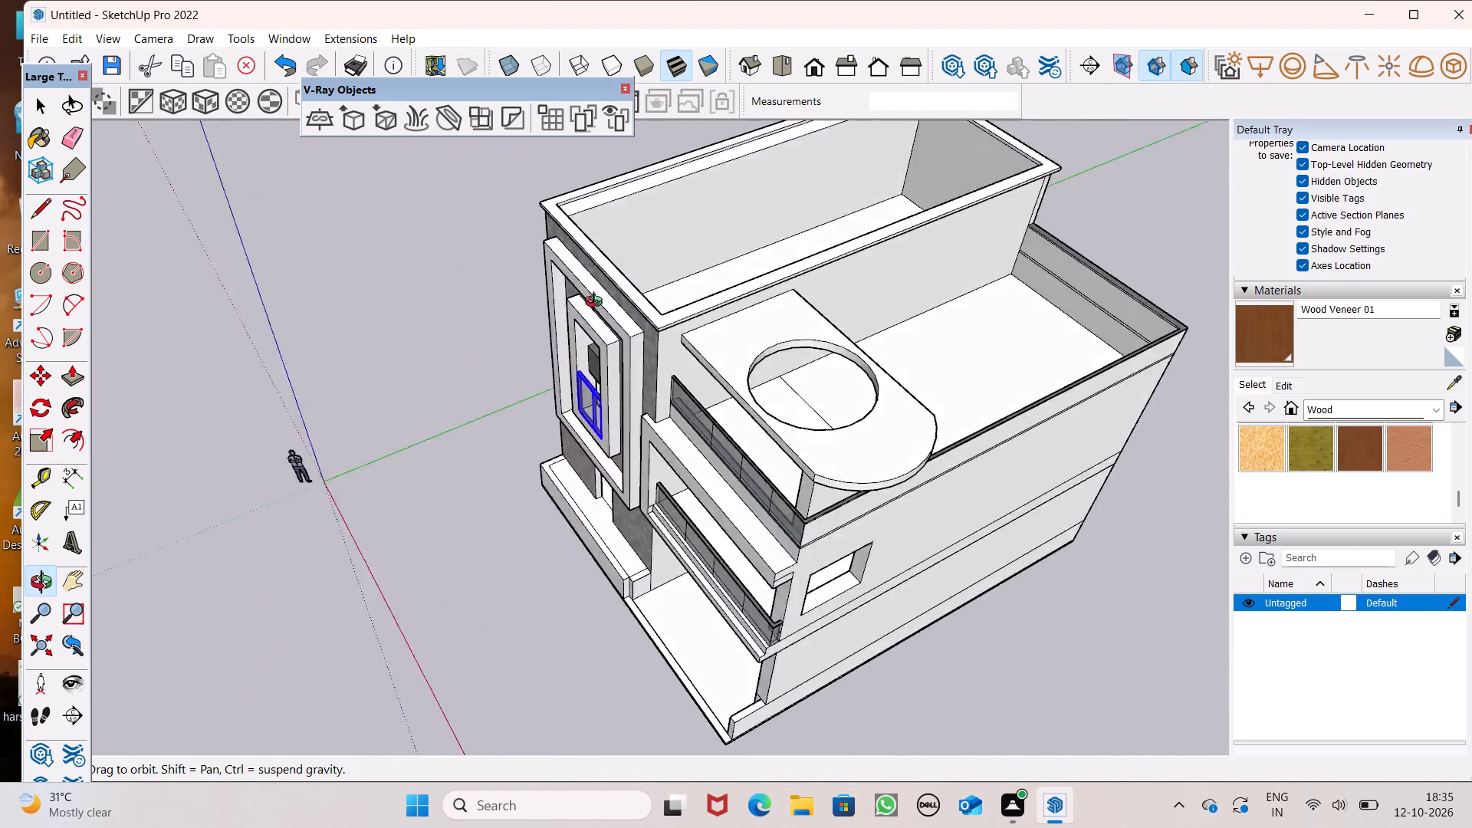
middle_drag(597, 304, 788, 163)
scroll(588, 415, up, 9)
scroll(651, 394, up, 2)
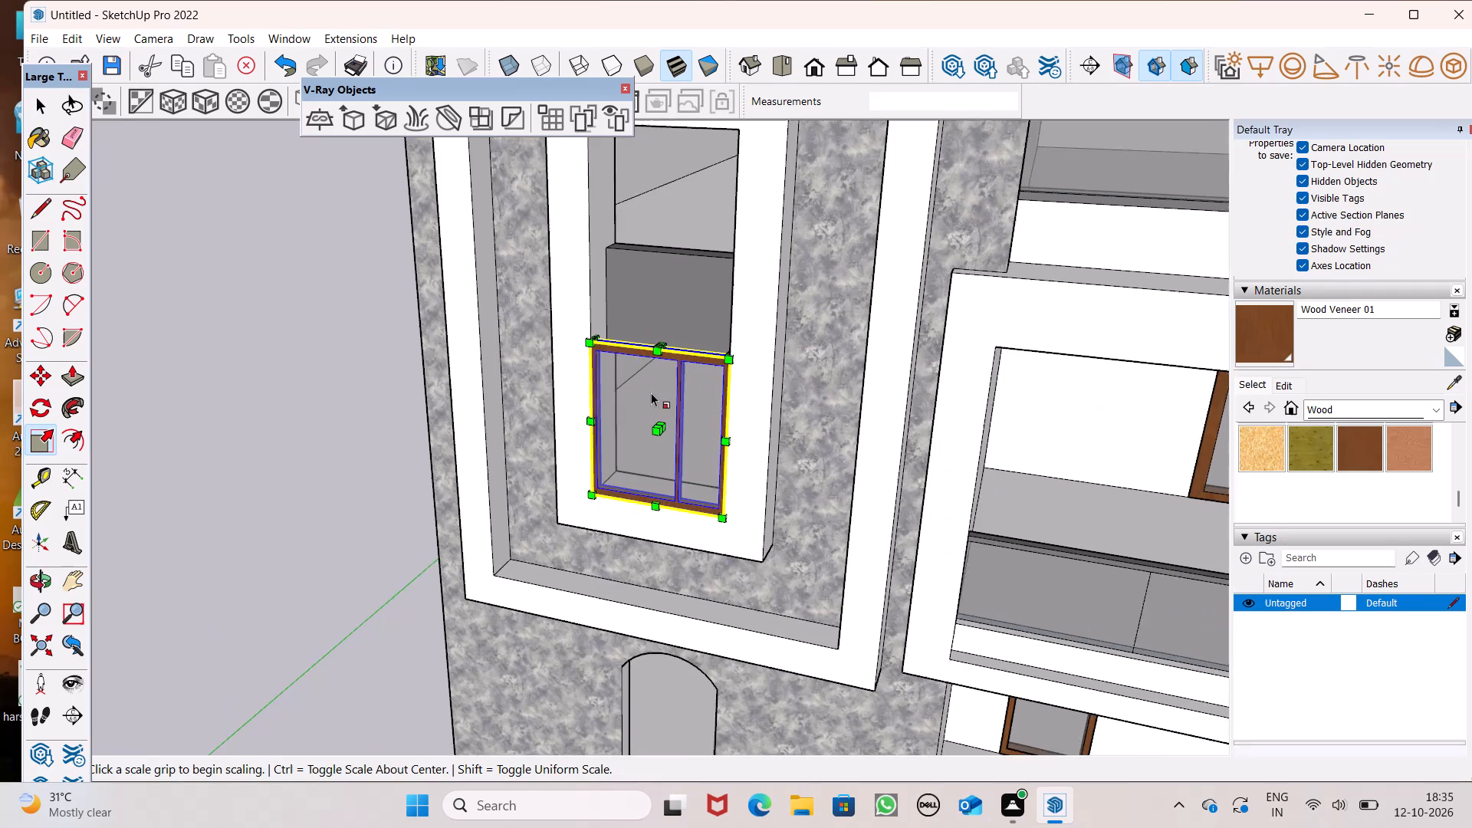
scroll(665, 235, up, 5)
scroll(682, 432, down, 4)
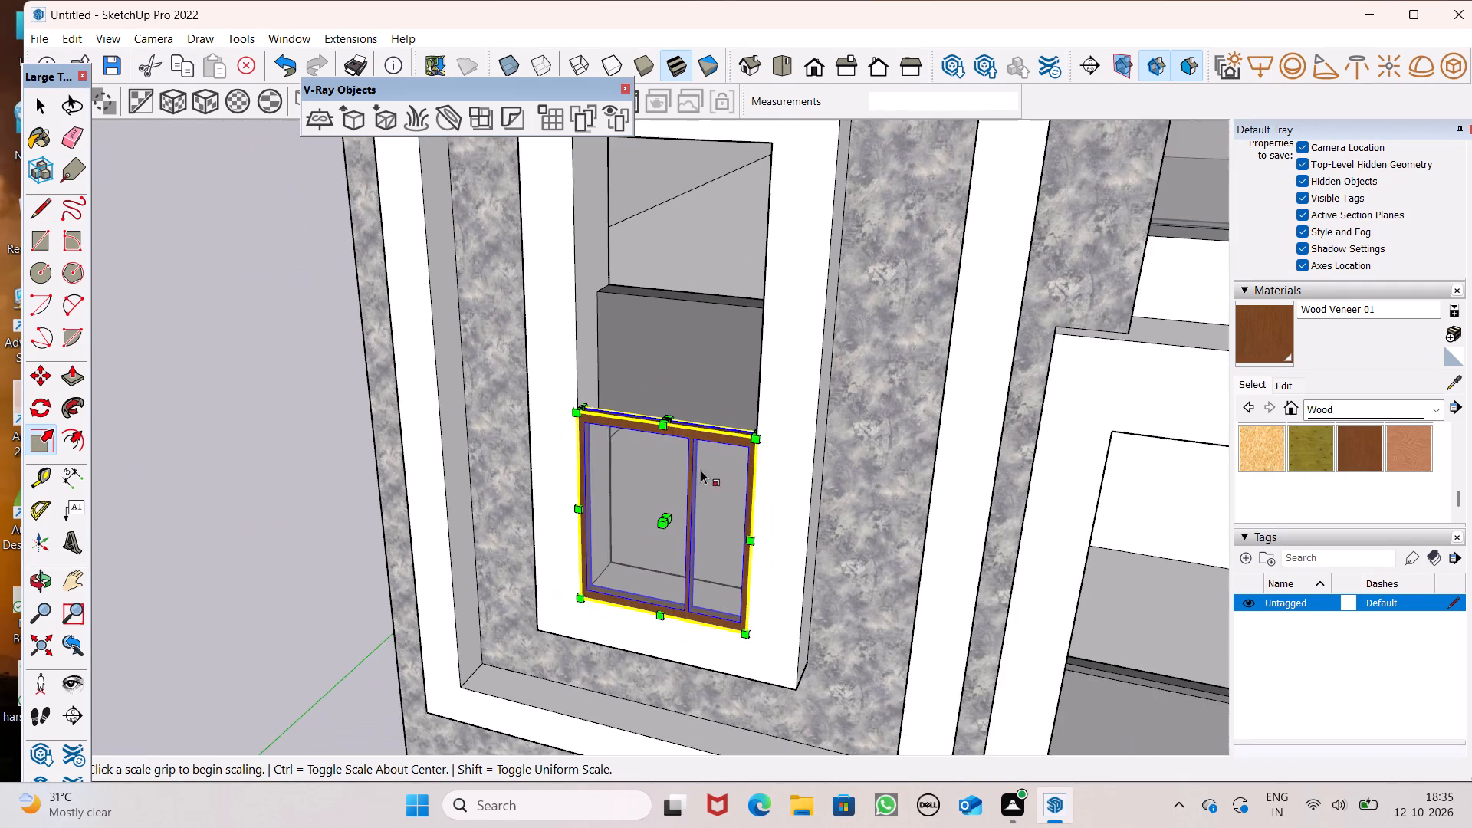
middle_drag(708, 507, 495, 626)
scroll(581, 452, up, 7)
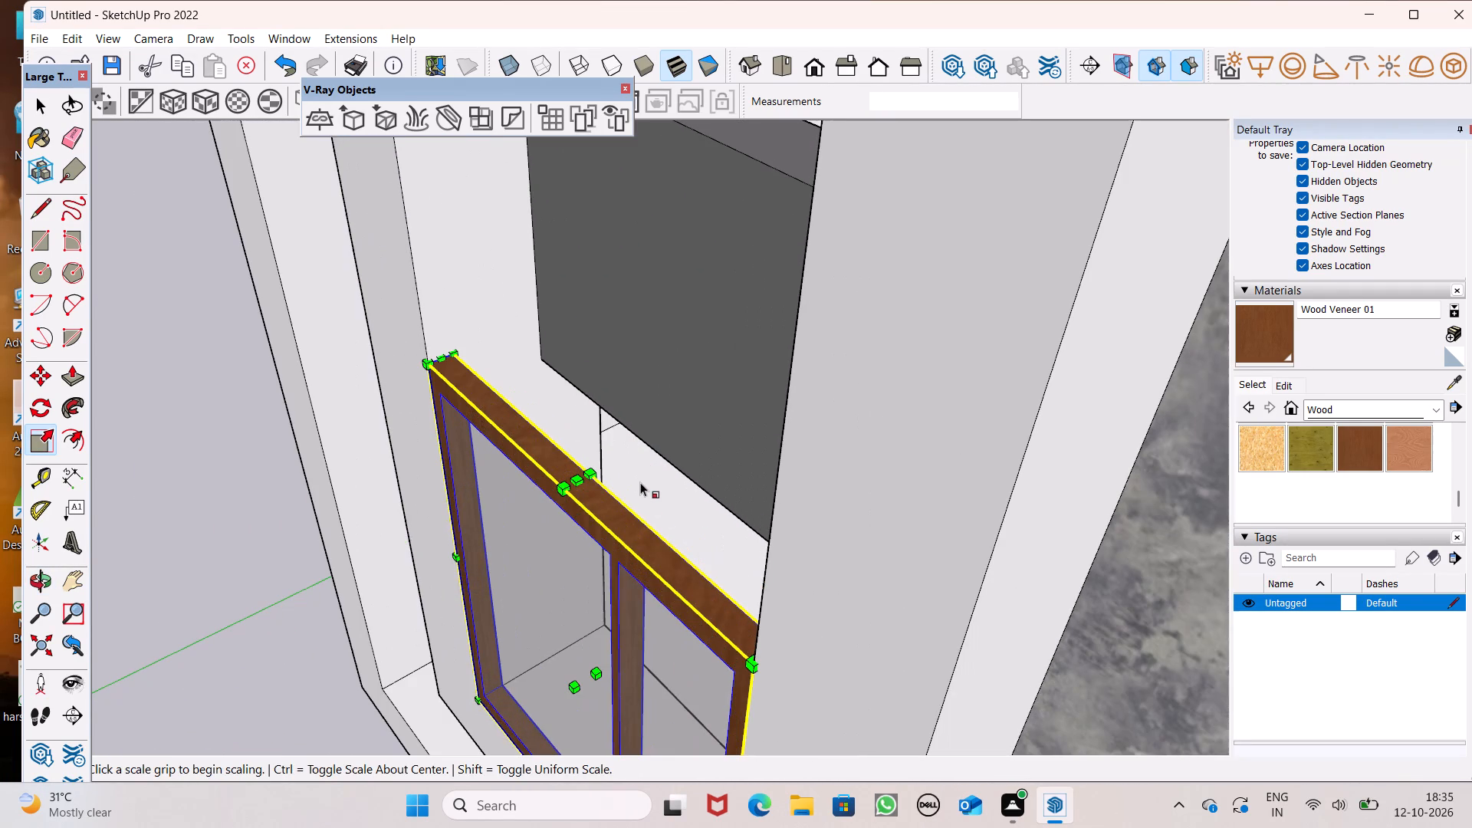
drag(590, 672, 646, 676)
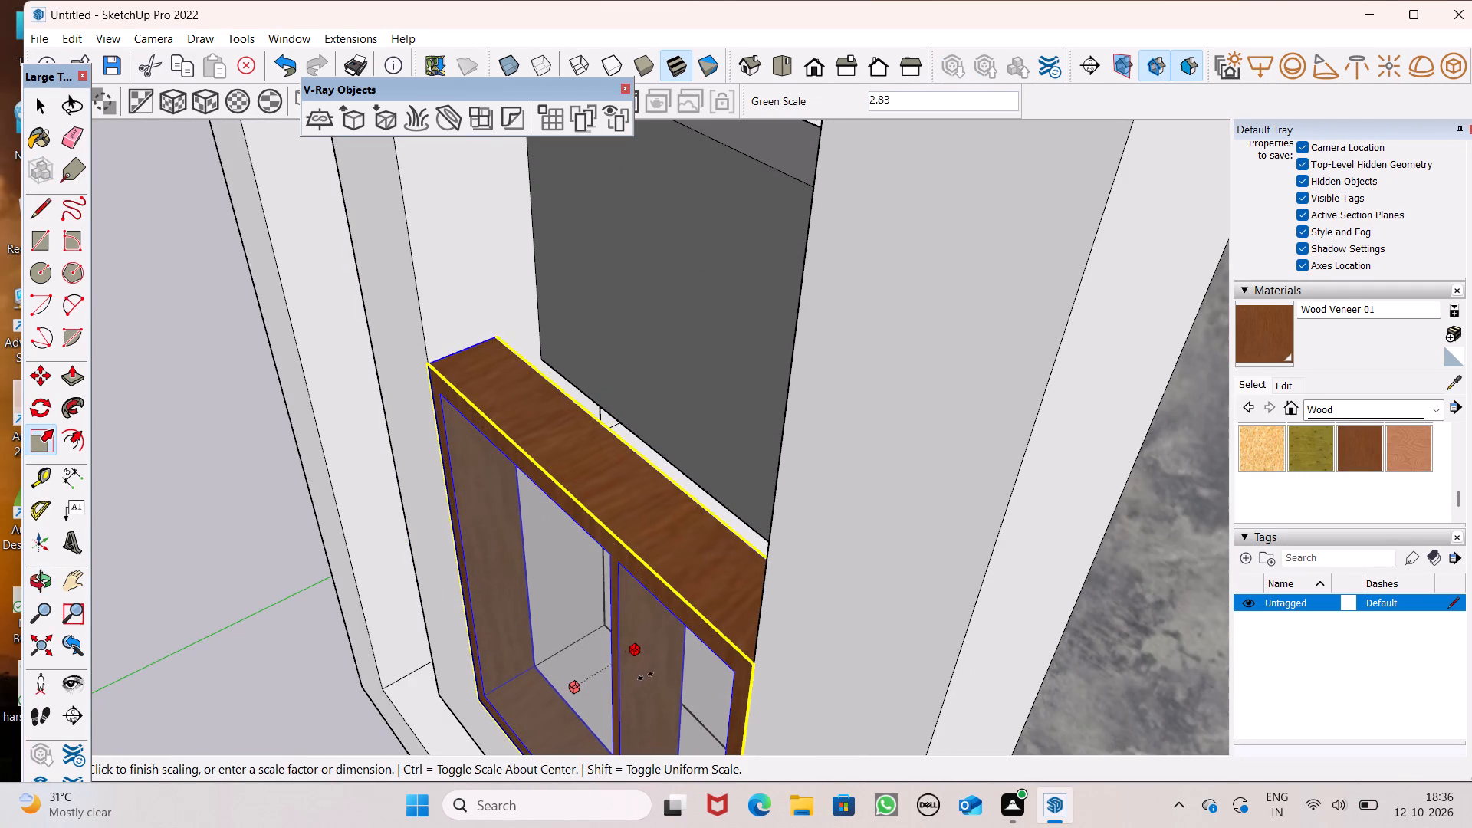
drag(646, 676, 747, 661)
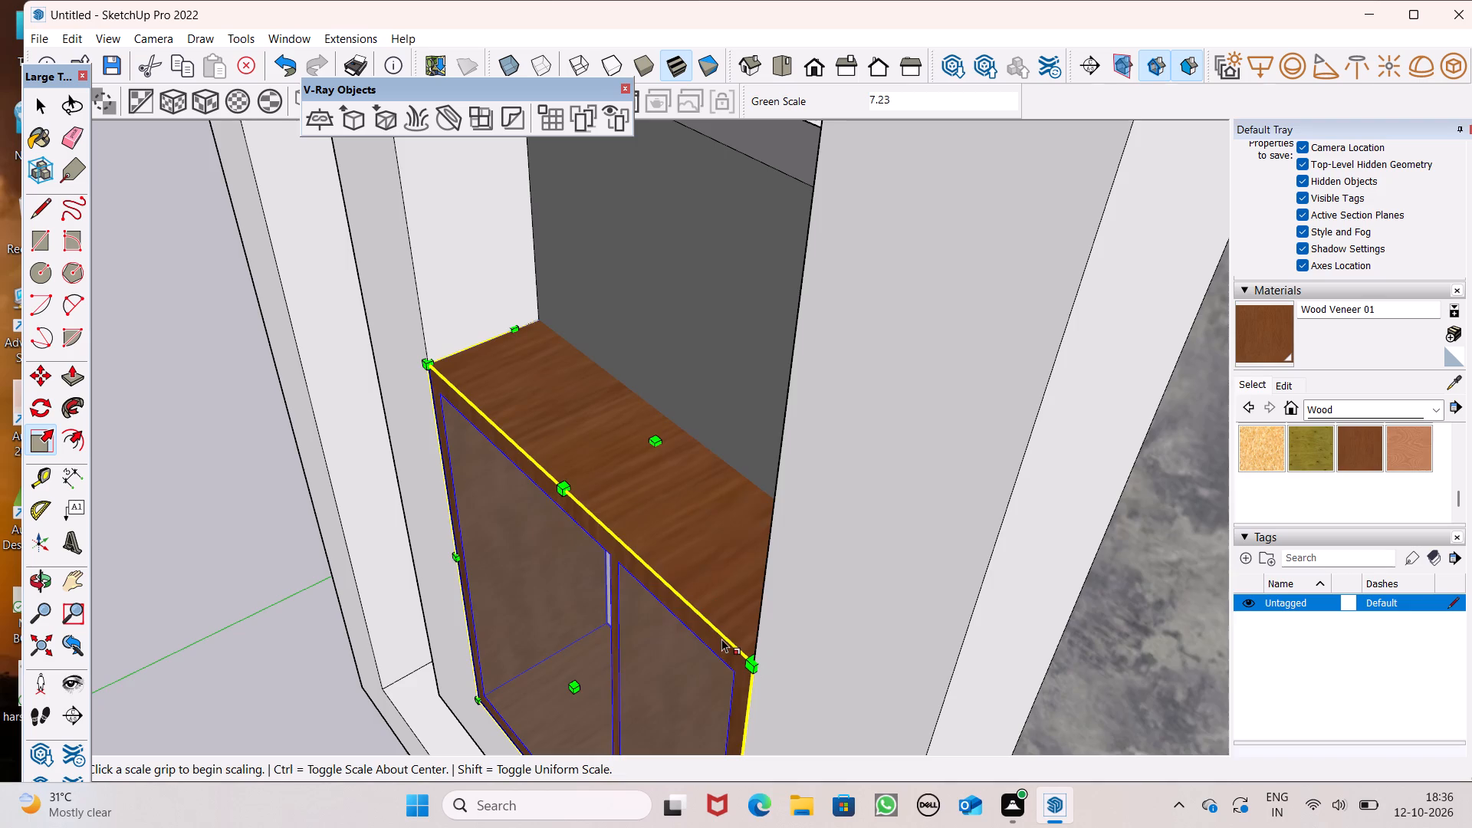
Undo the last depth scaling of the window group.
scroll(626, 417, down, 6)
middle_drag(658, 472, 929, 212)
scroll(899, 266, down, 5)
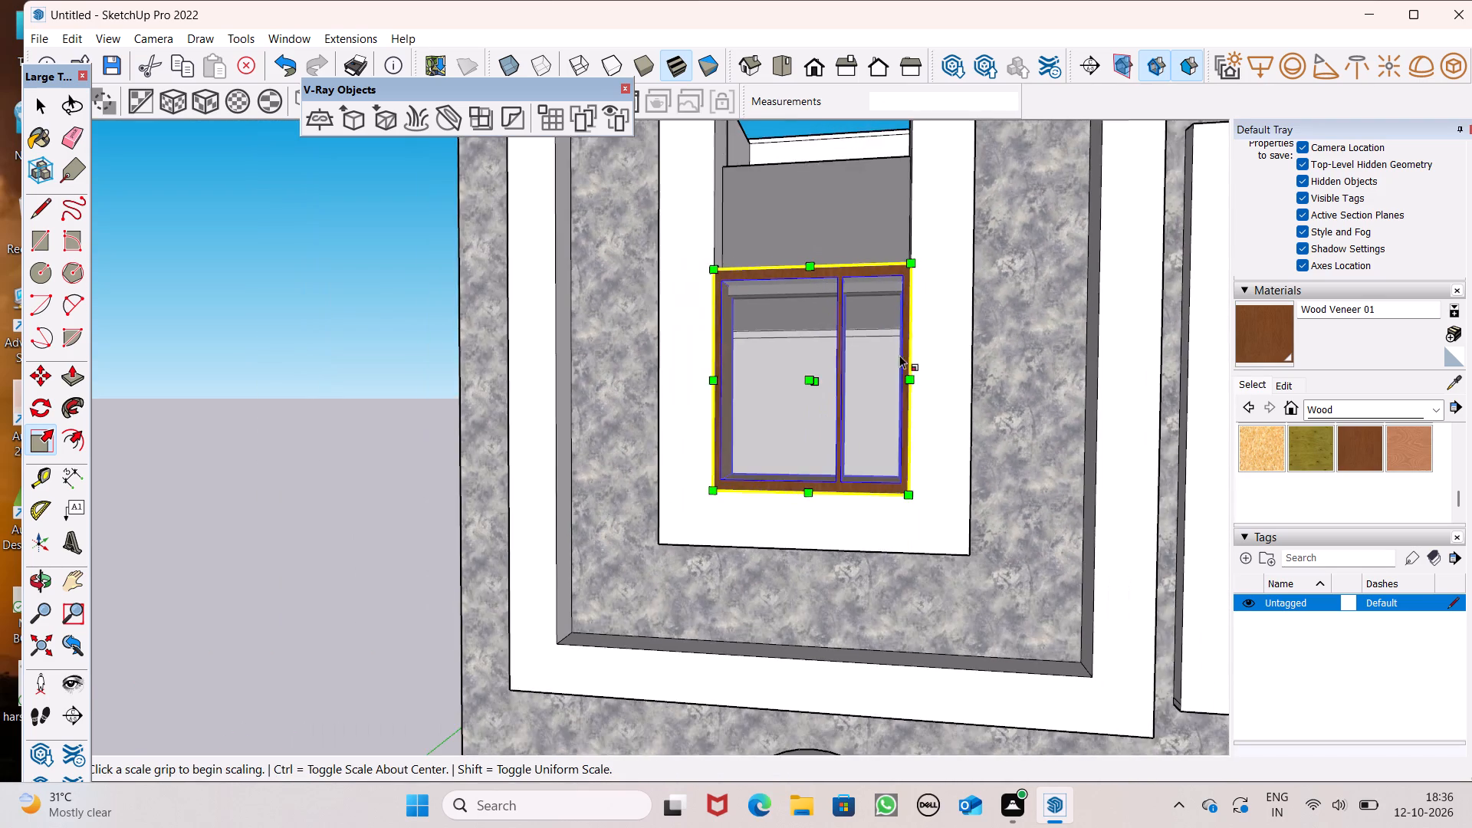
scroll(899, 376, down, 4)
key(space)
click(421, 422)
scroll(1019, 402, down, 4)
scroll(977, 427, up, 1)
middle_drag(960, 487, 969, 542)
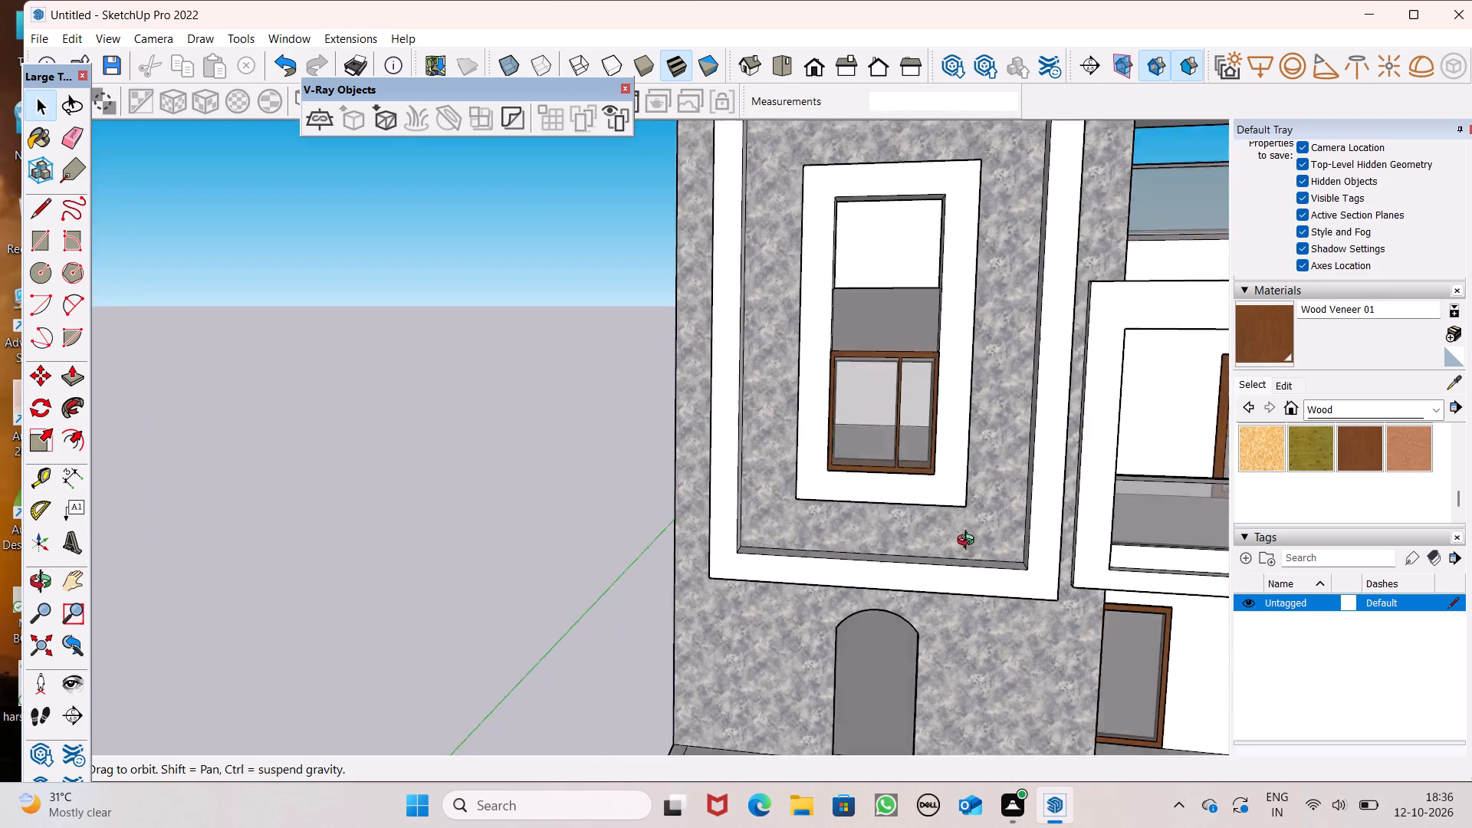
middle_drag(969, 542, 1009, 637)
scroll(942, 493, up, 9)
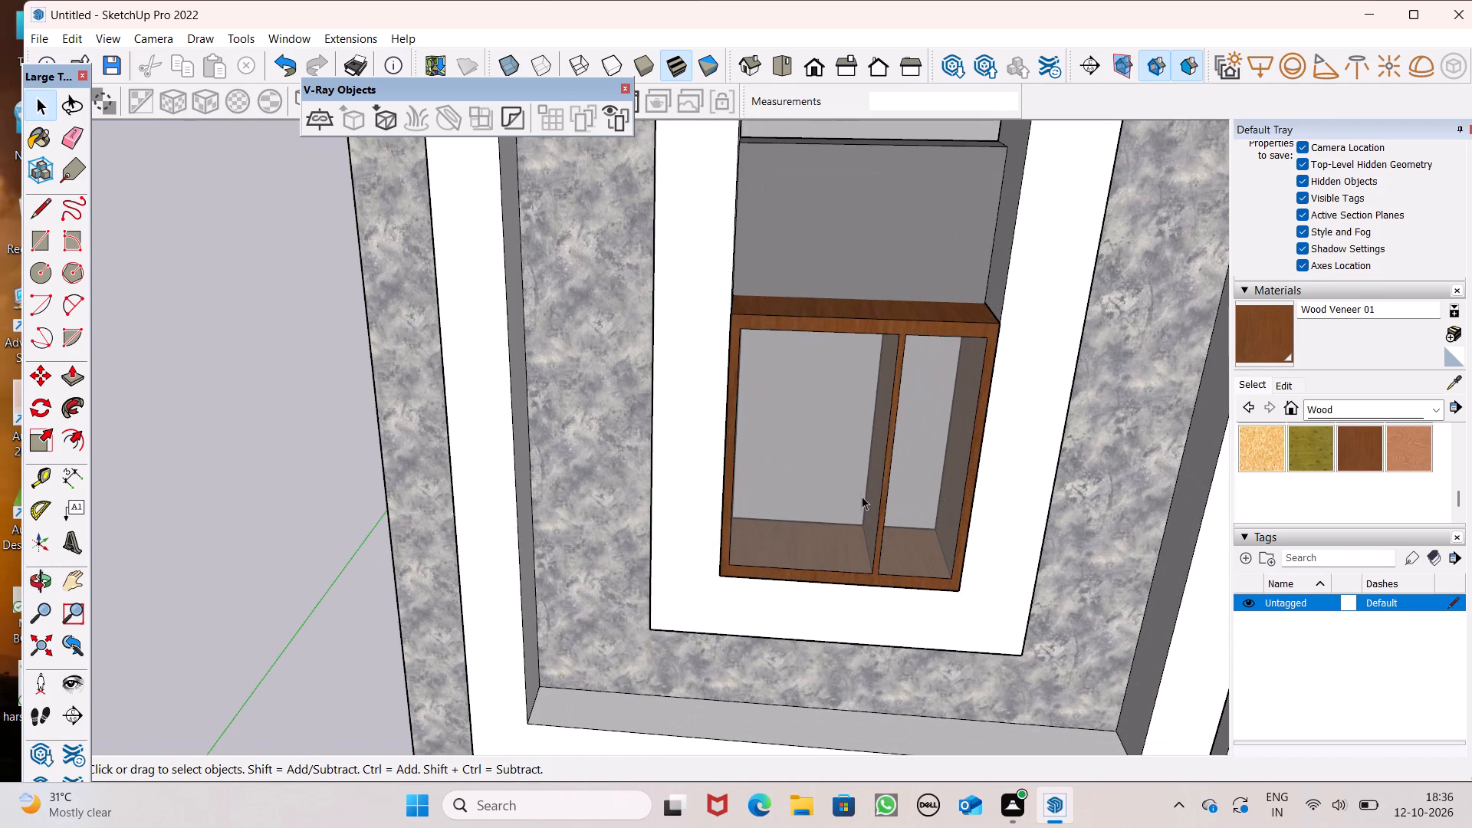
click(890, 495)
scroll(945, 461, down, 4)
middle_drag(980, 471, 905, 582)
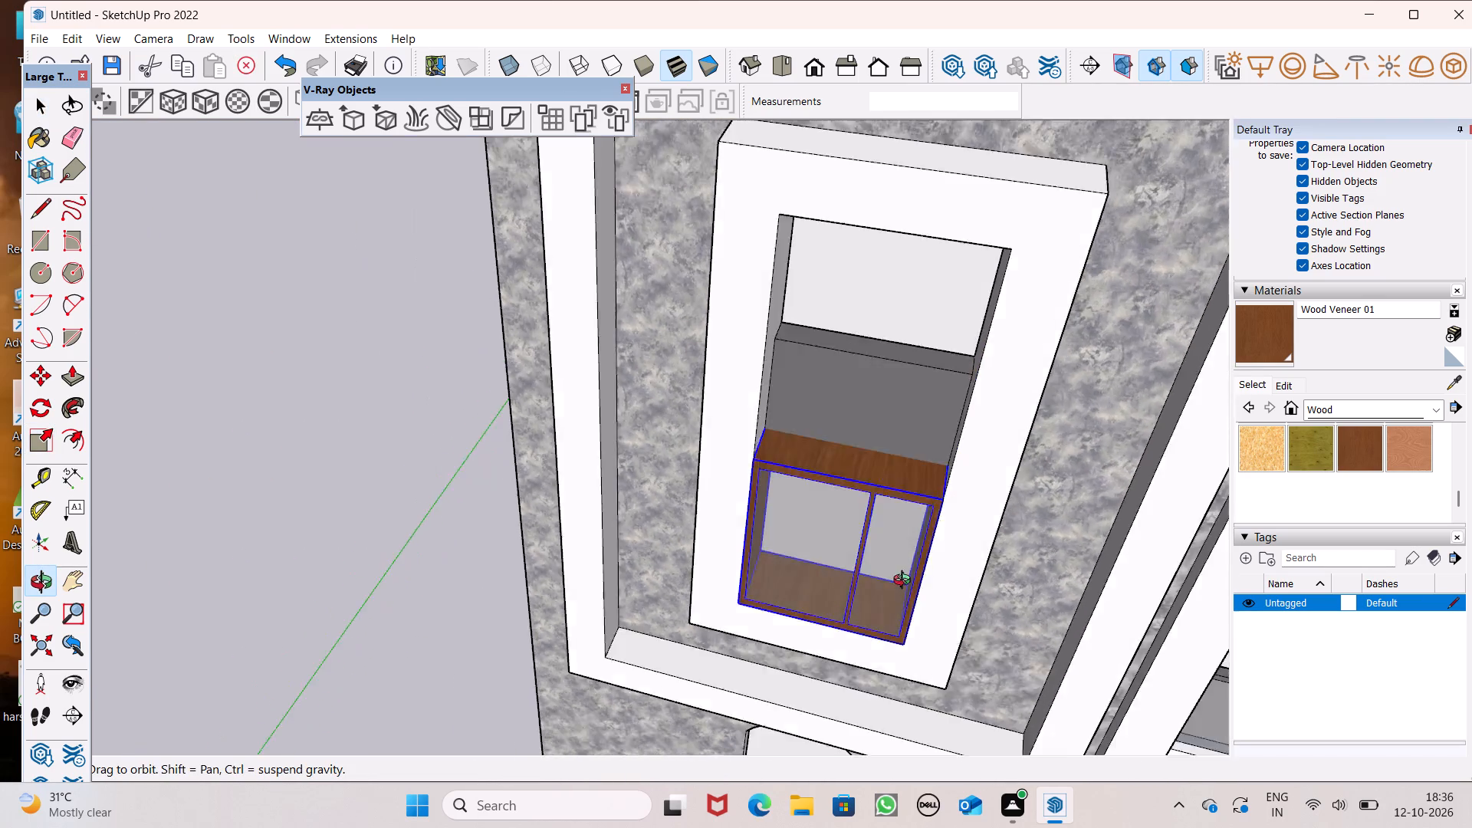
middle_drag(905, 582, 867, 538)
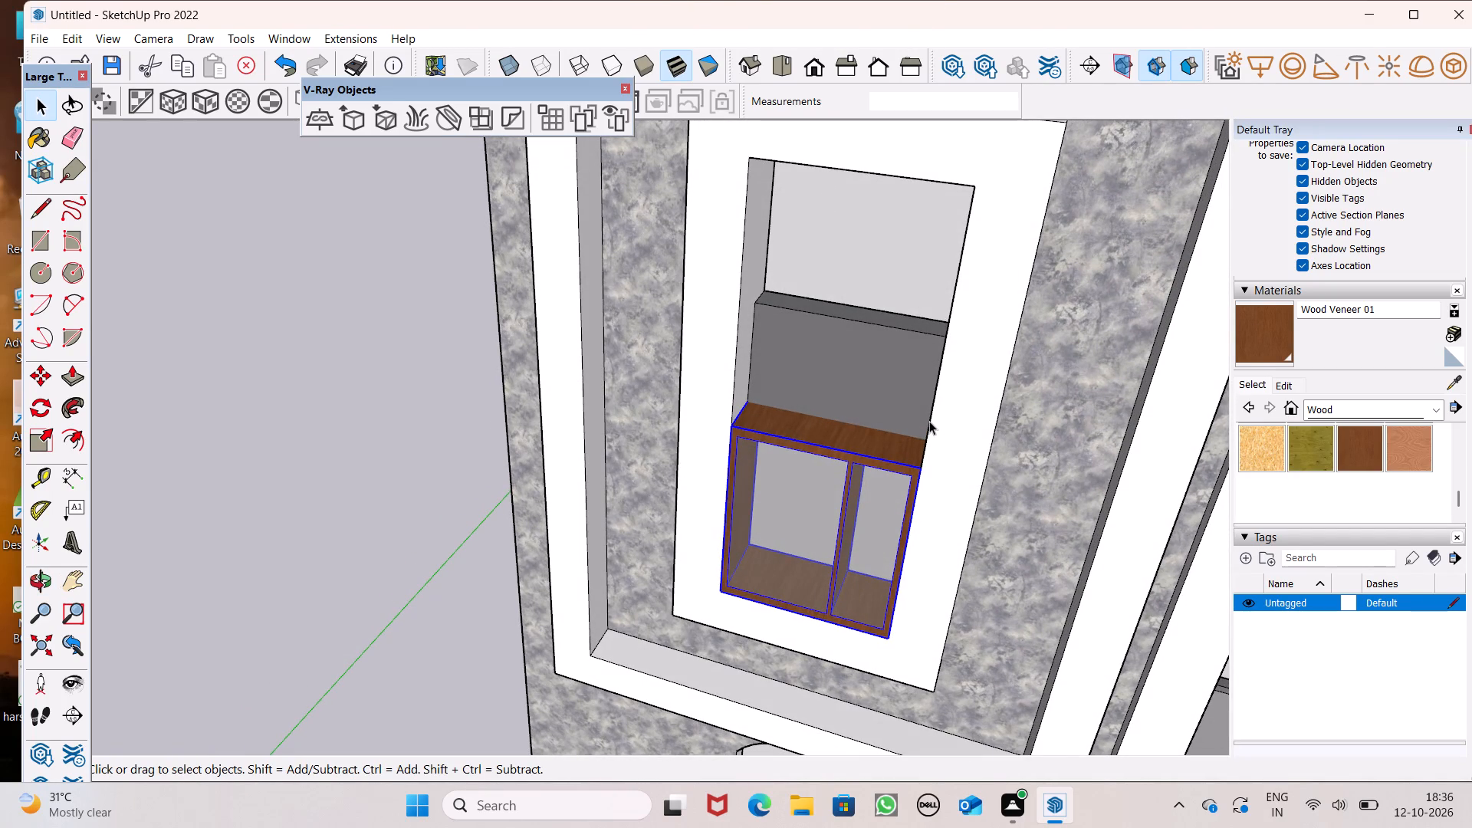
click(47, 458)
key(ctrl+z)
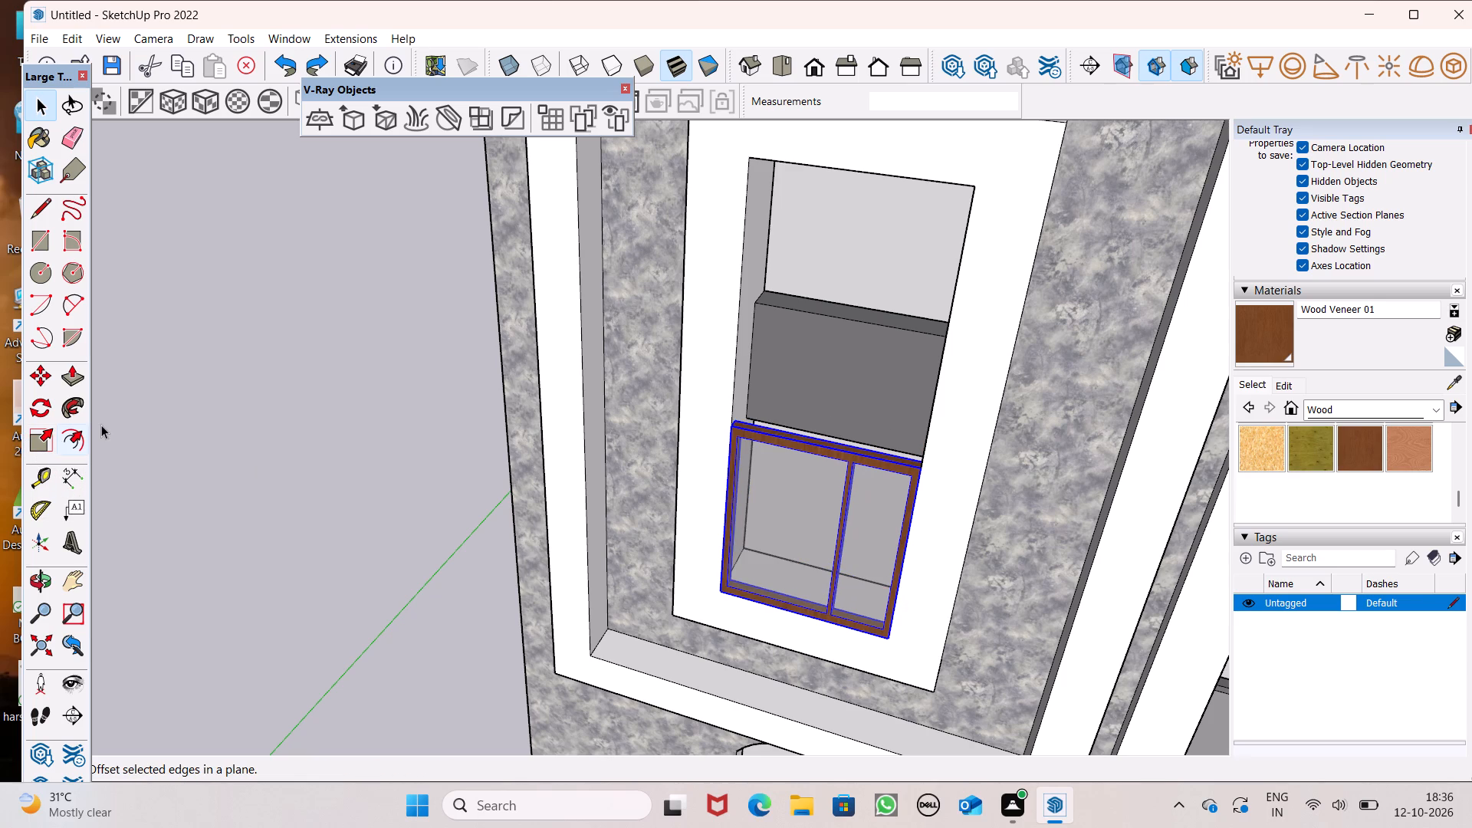
Scale the window group's depth along the green axis by 3.15 and deselect the group.
click(21, 475)
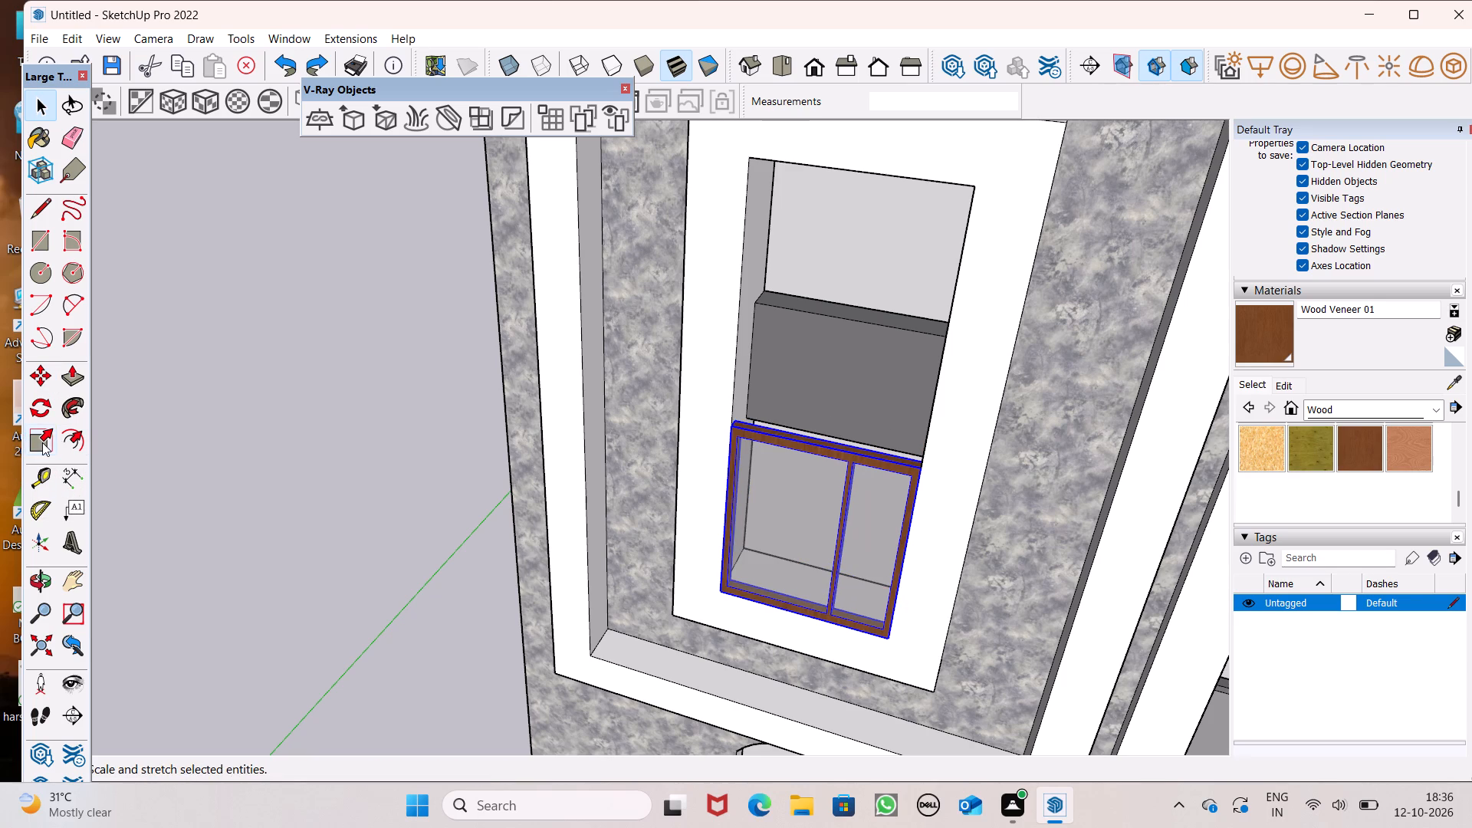
click(42, 442)
scroll(866, 527, up, 1)
middle_drag(866, 527, 779, 641)
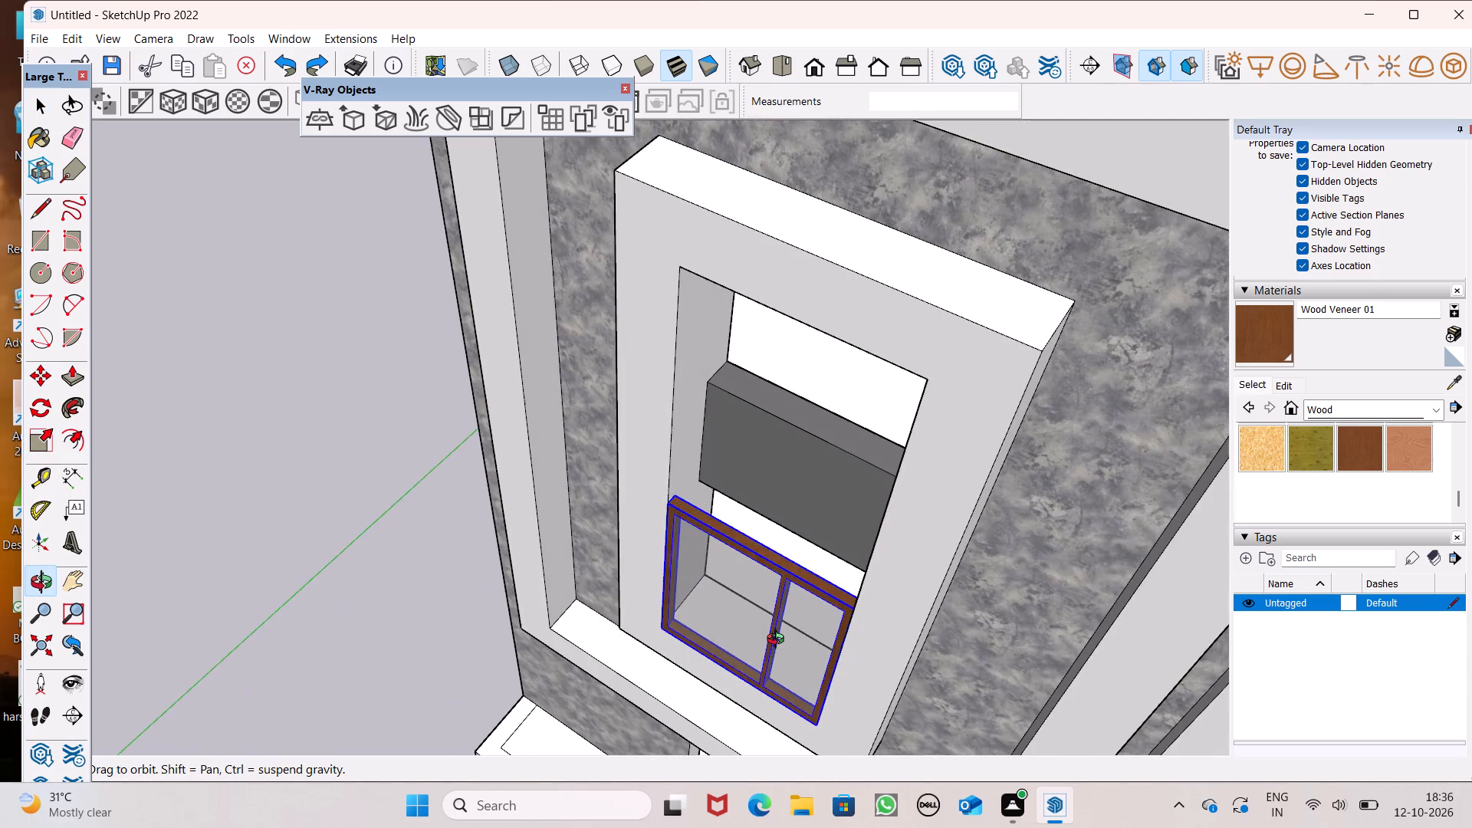
middle_drag(779, 641, 777, 638)
scroll(779, 638, up, 7)
drag(727, 586, 764, 563)
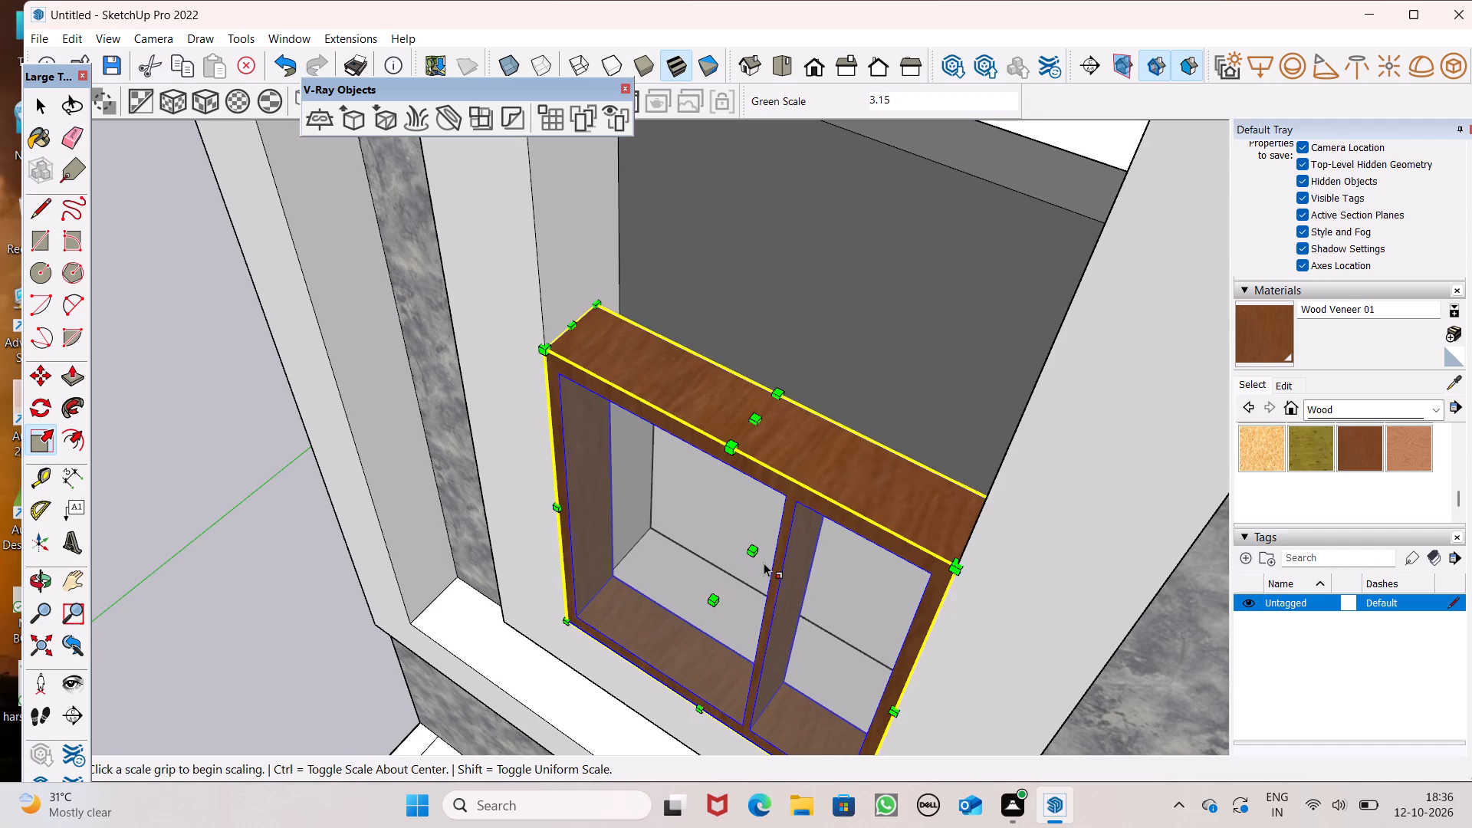
scroll(764, 562, down, 6)
key(space)
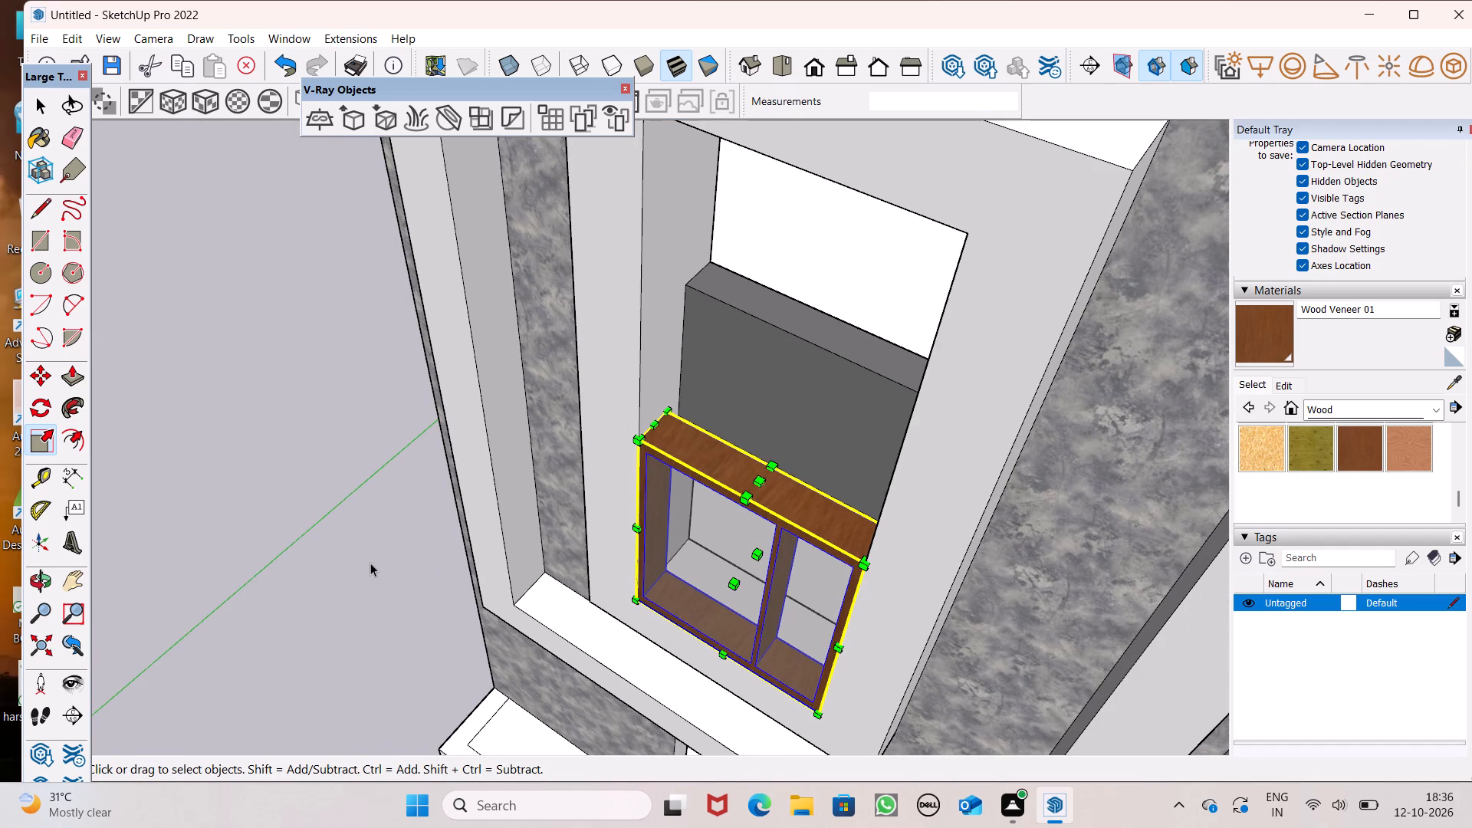
click(370, 563)
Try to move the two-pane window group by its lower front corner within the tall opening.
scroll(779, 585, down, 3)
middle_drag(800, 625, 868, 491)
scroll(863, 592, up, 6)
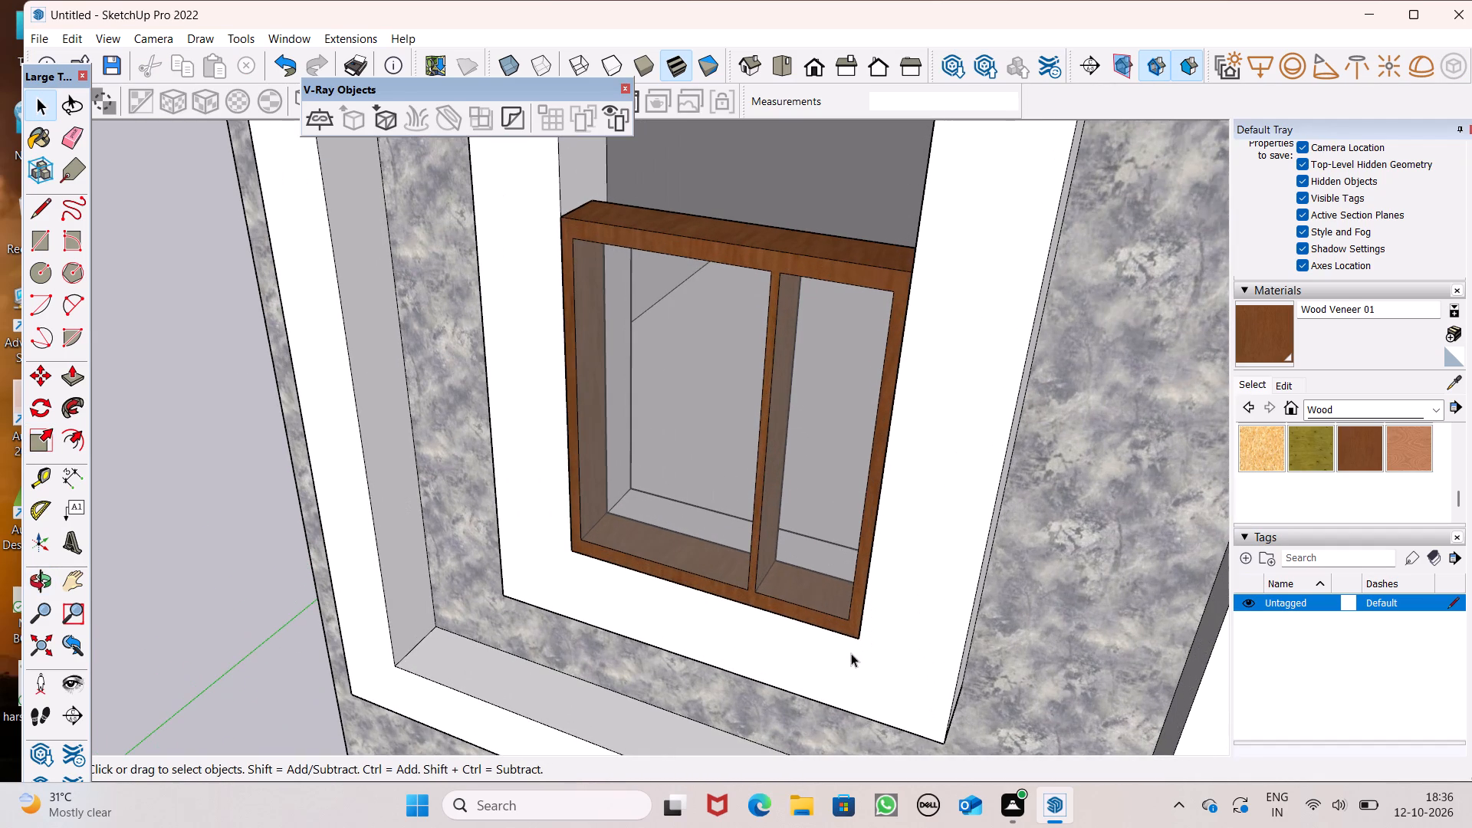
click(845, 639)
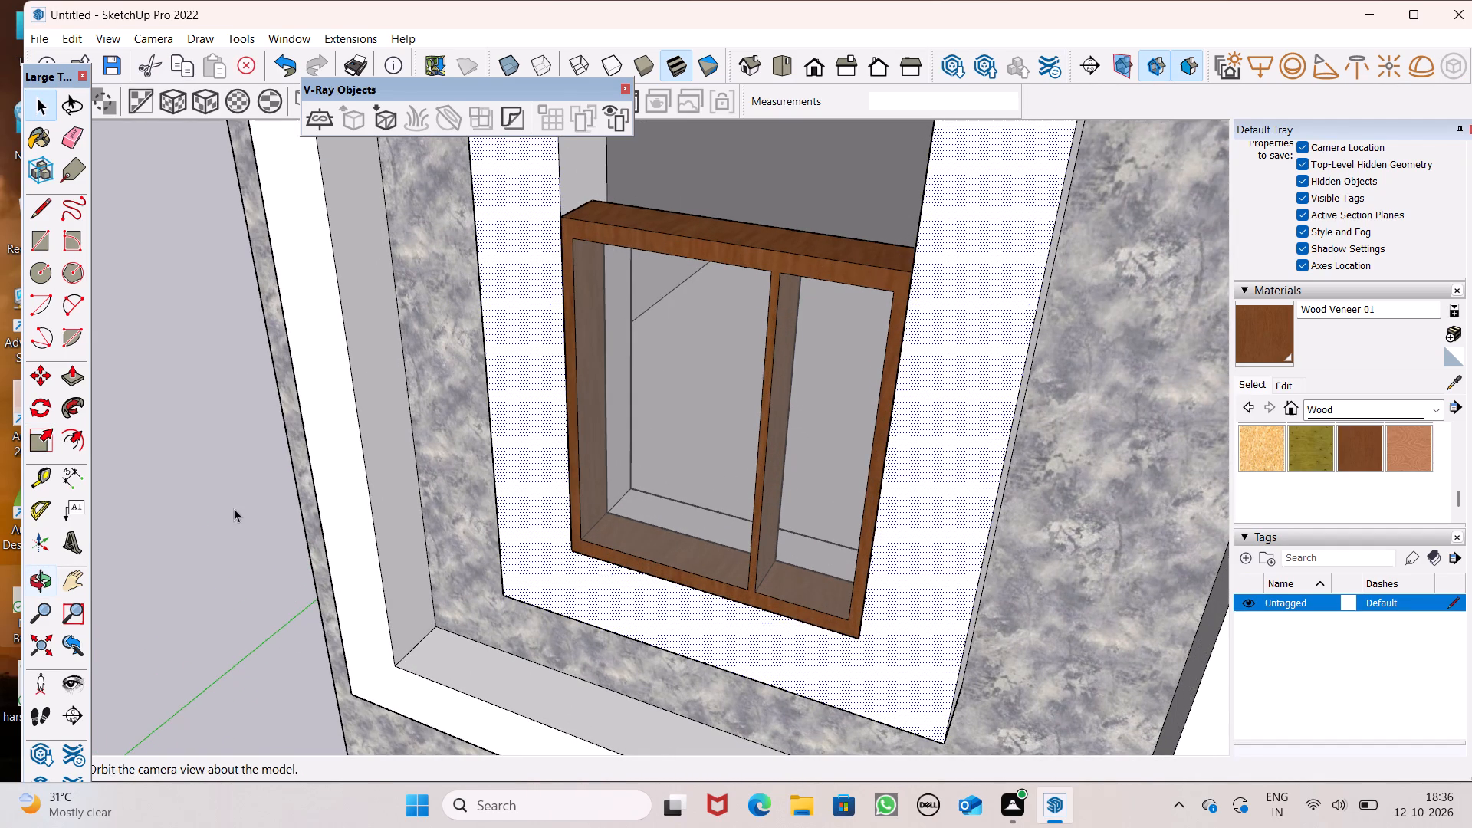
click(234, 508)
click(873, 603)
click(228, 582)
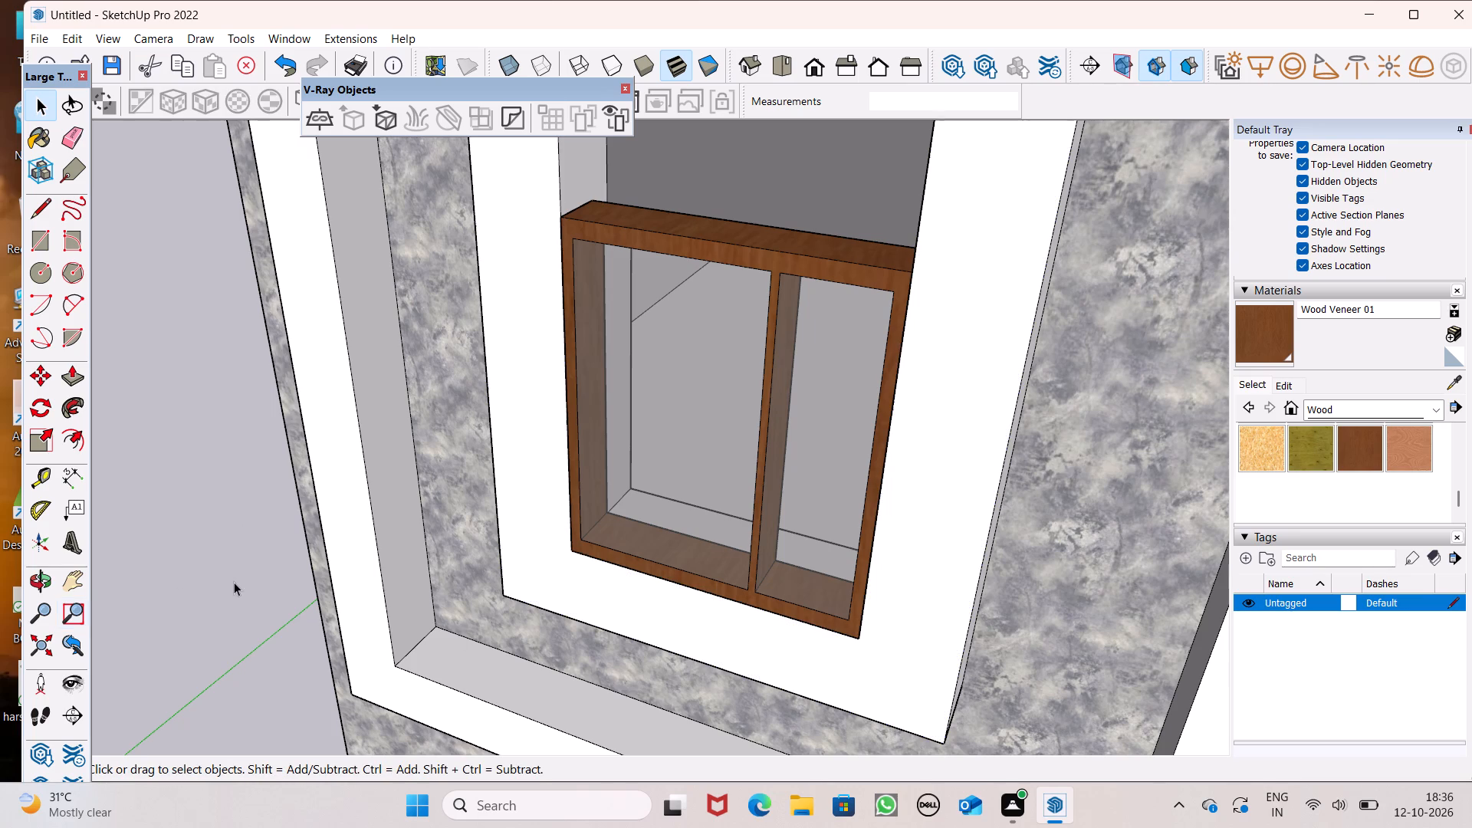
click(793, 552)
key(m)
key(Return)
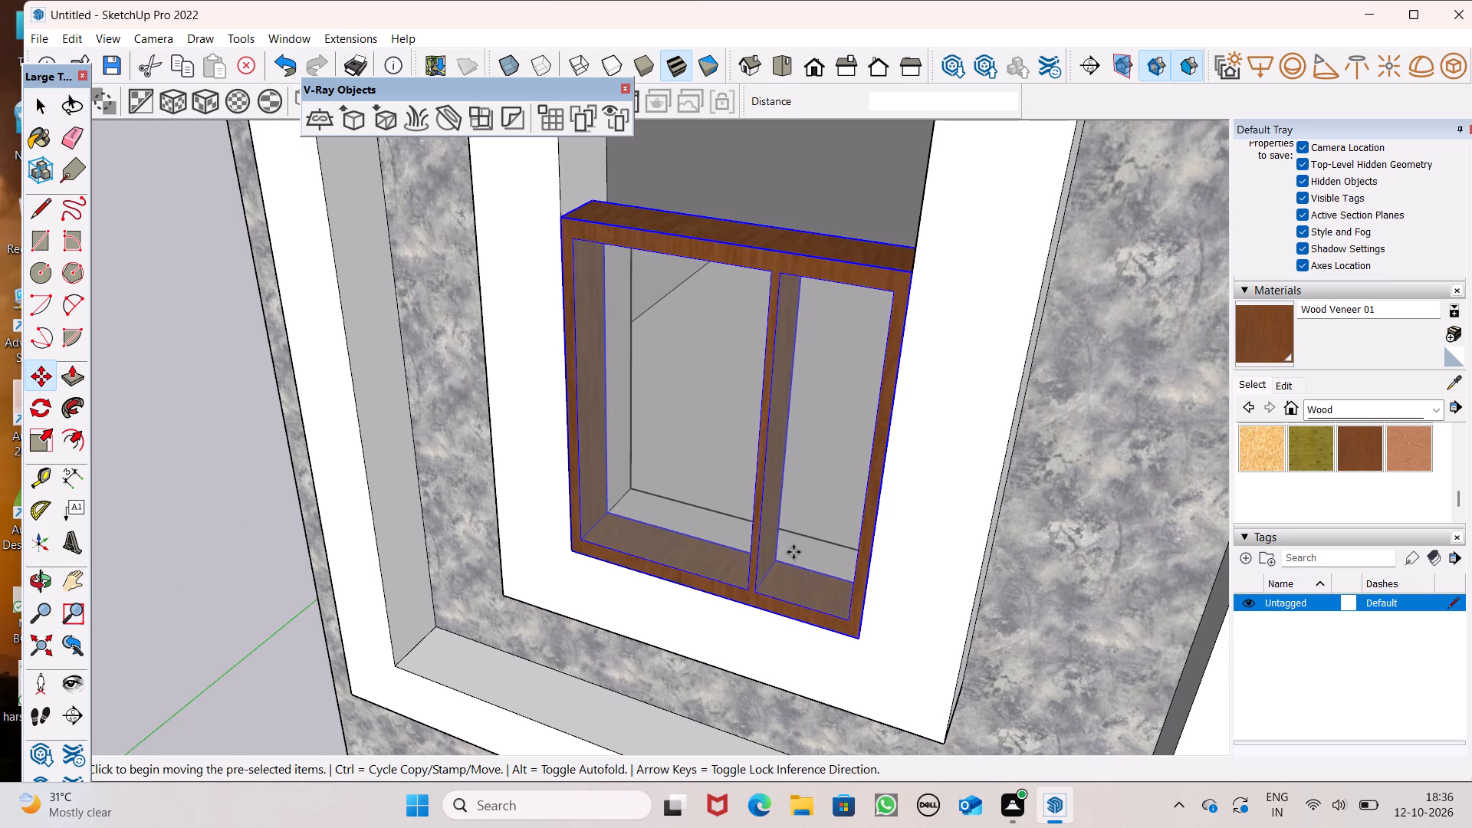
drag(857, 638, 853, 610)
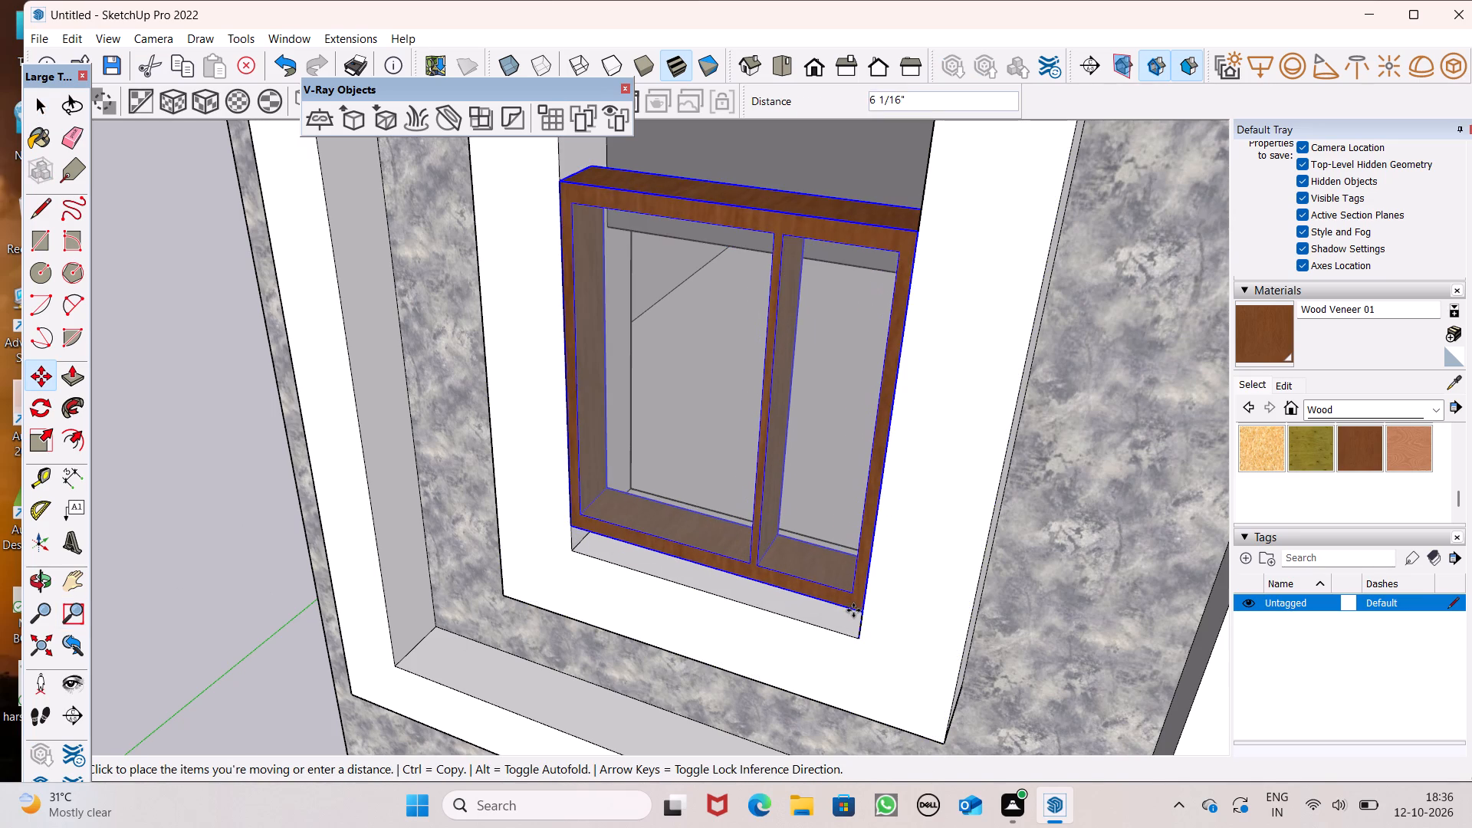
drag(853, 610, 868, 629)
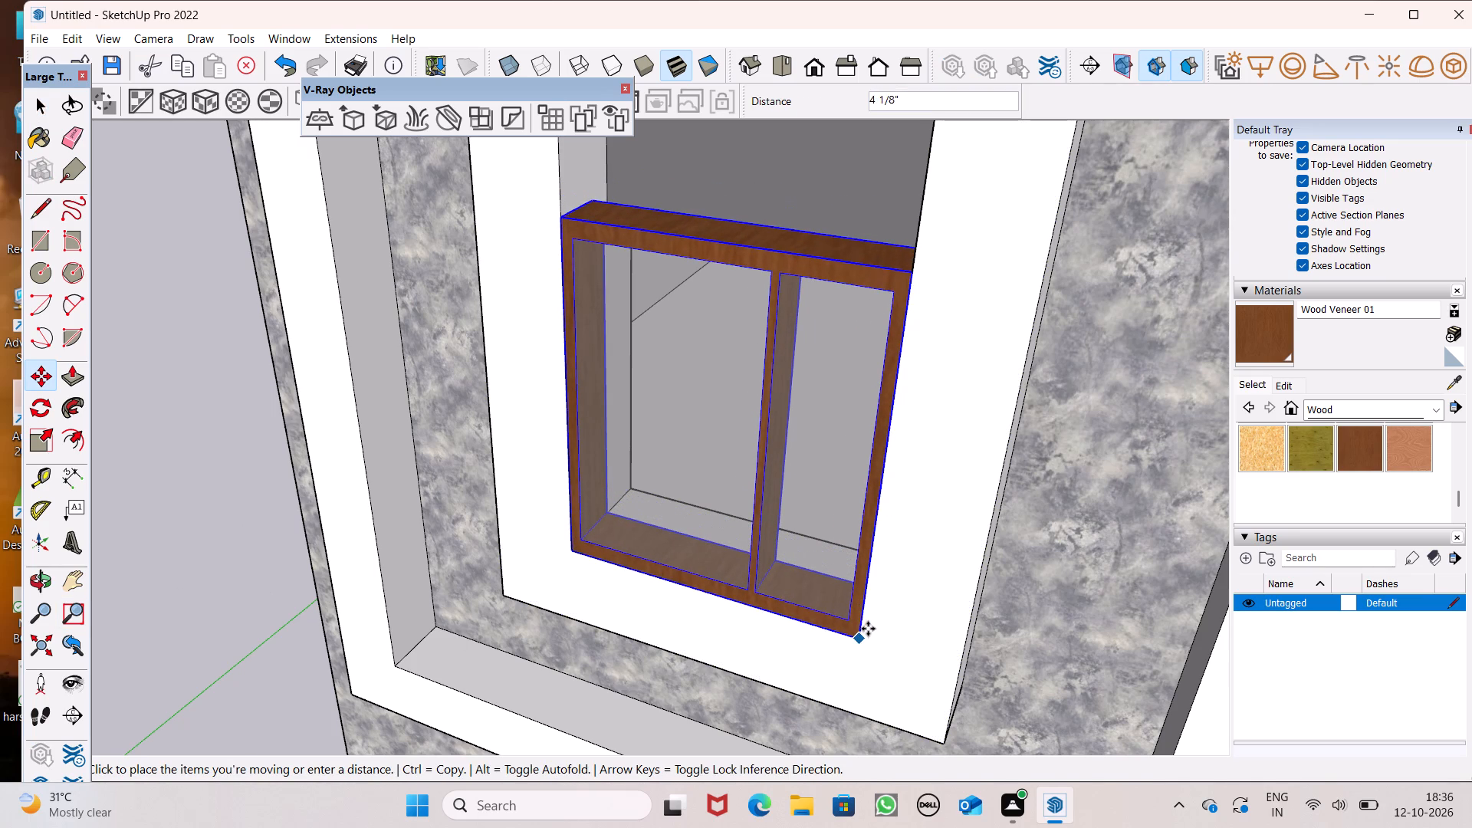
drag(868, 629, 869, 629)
Examine how the window group sits against the front edges and bottom of the tall opening.
scroll(867, 615, down, 4)
middle_drag(865, 689, 1005, 630)
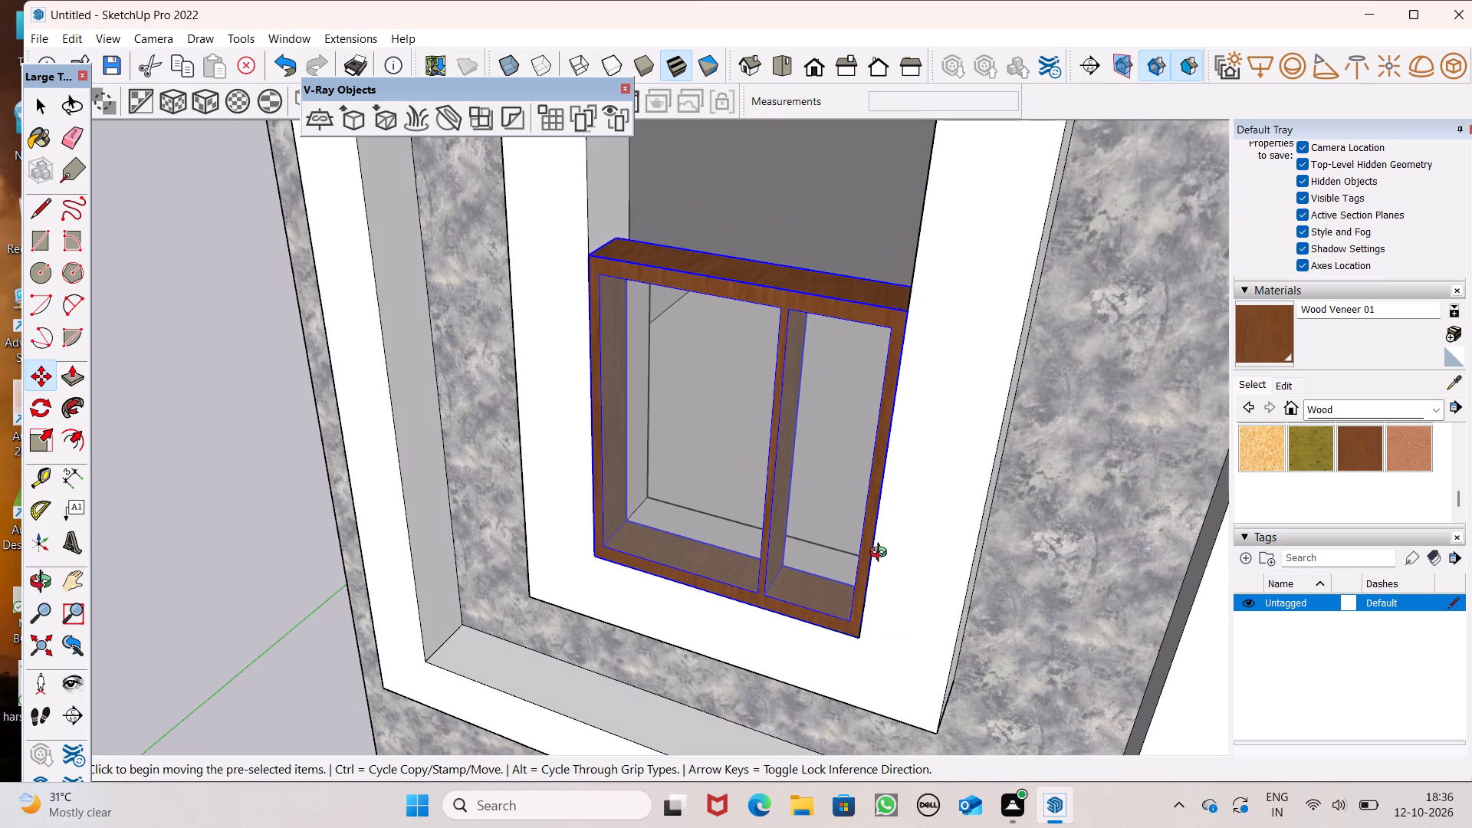
scroll(881, 554, up, 7)
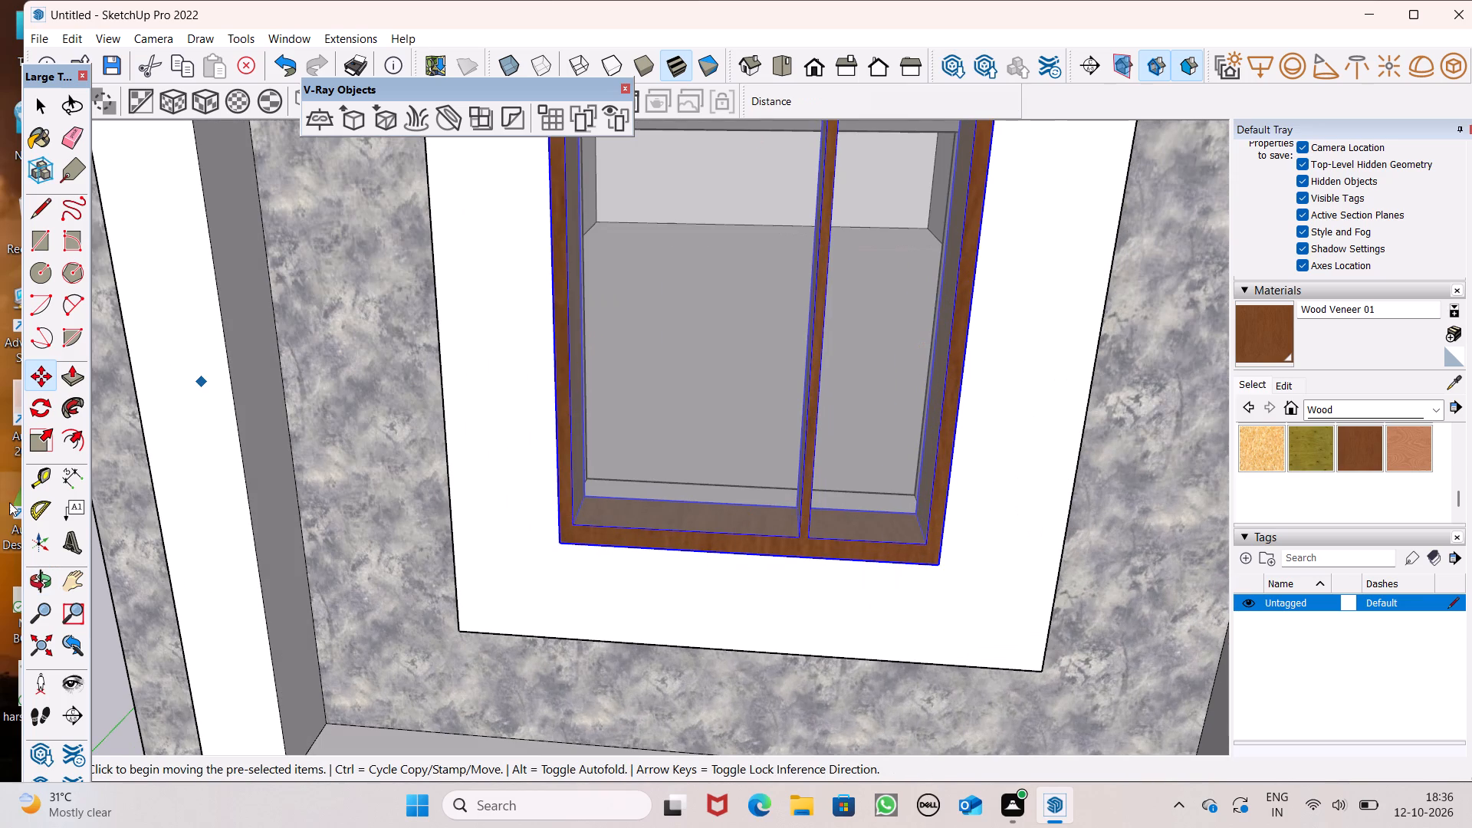
scroll(41, 495, up, 2)
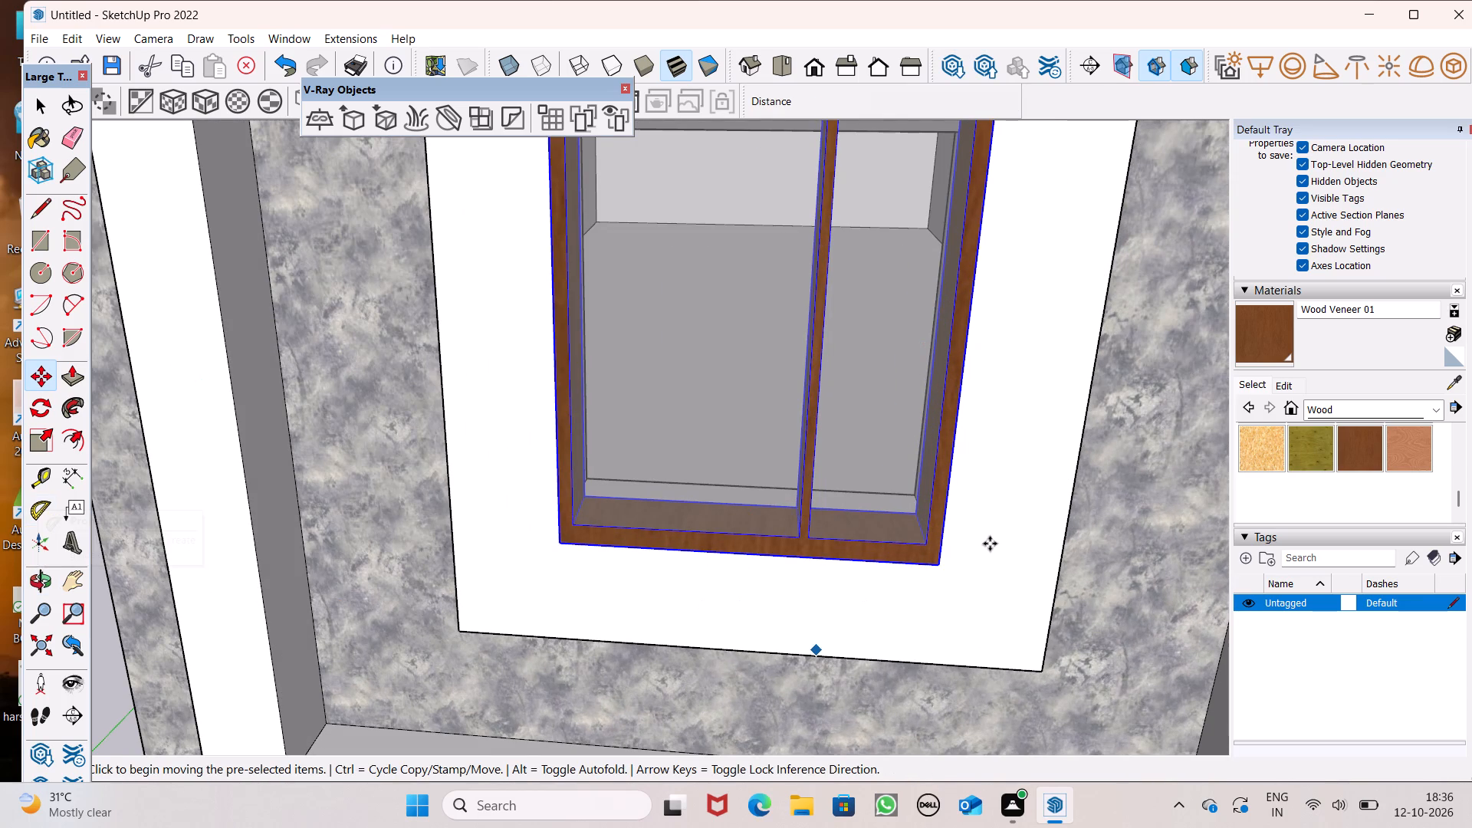
scroll(990, 544, up, 5)
scroll(975, 550, down, 12)
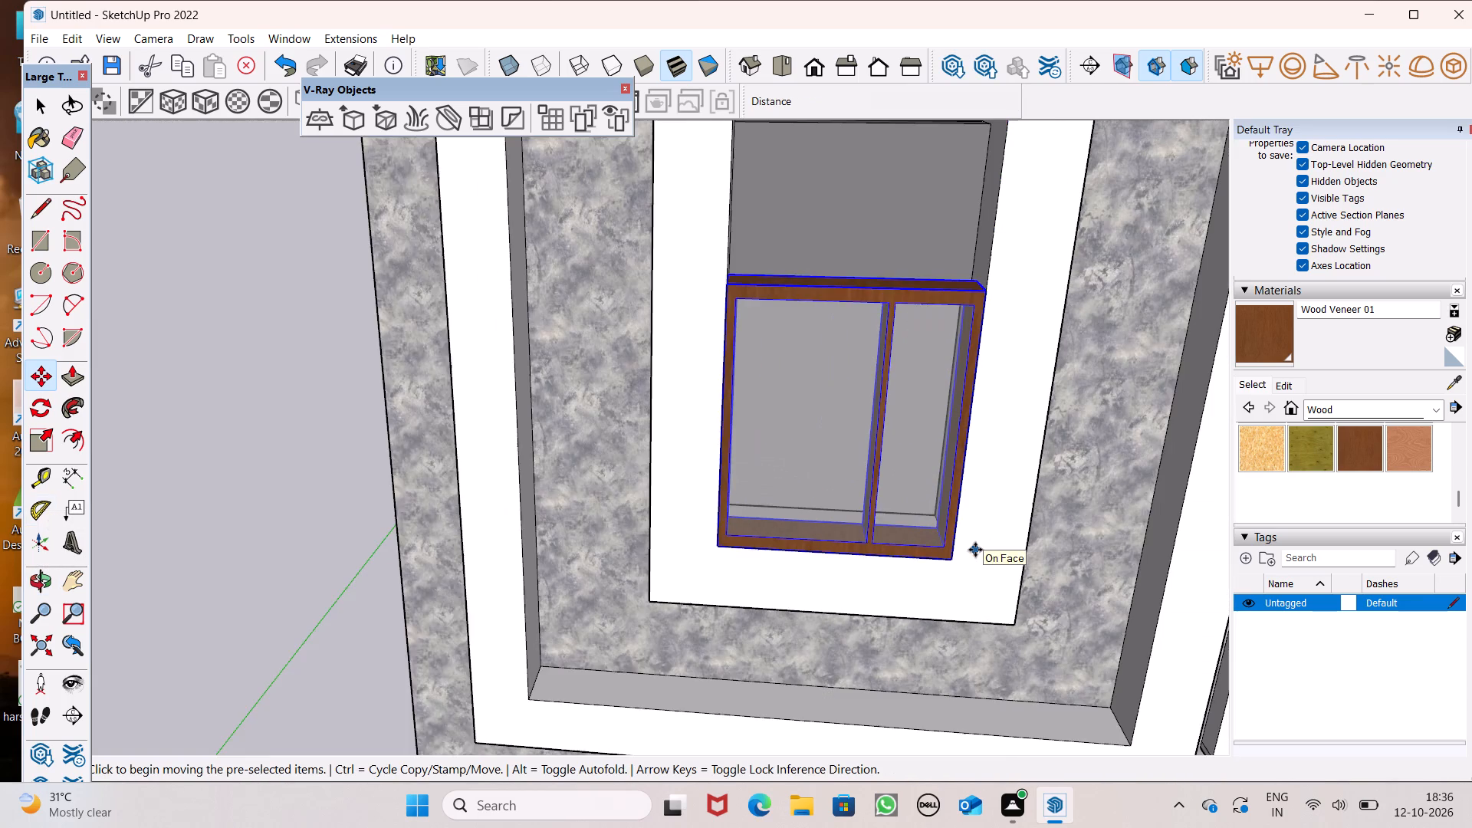
scroll(975, 550, down, 10)
key(space)
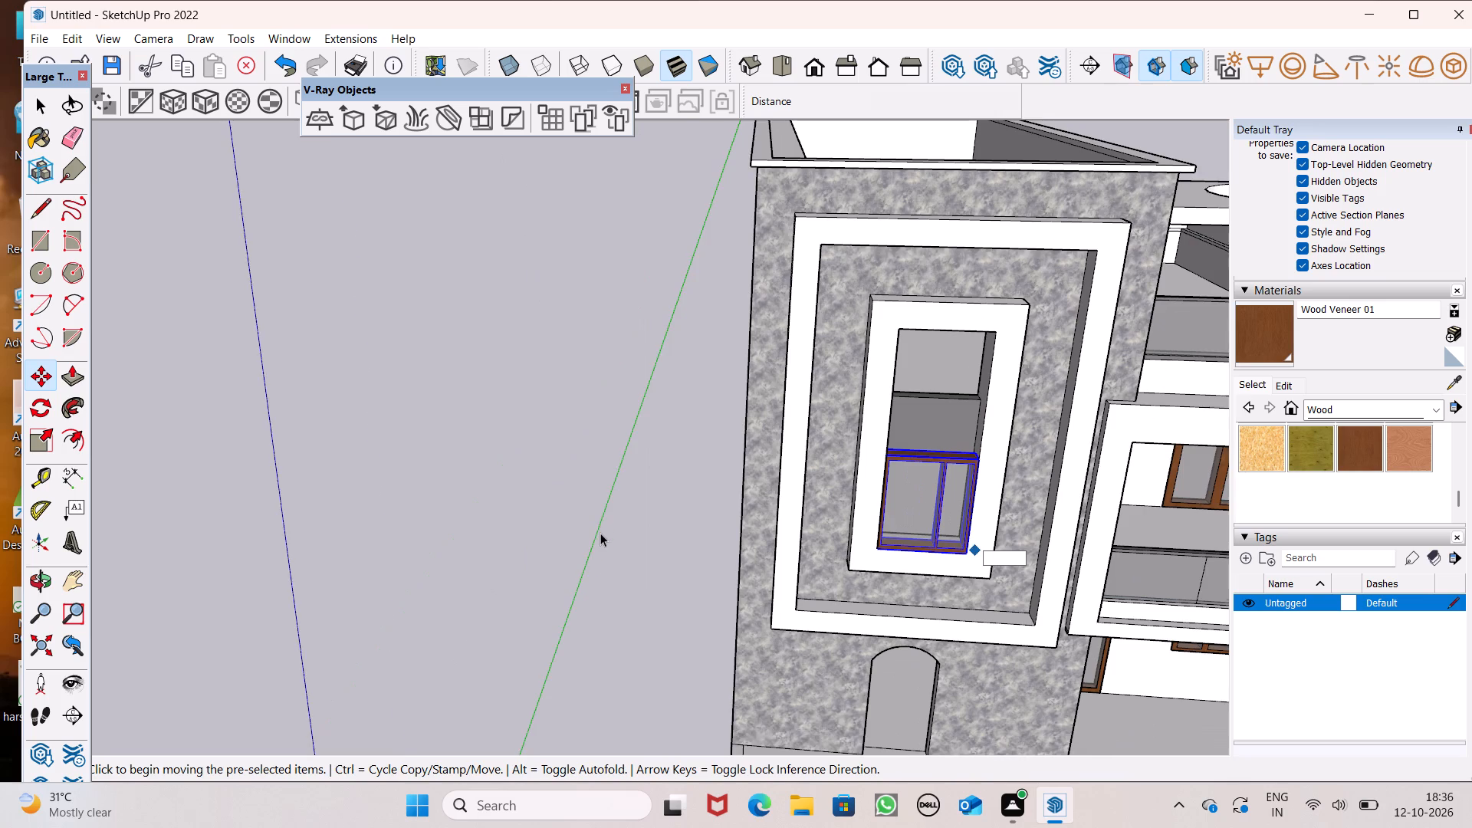
key(space)
scroll(918, 543, up, 7)
scroll(978, 522, up, 5)
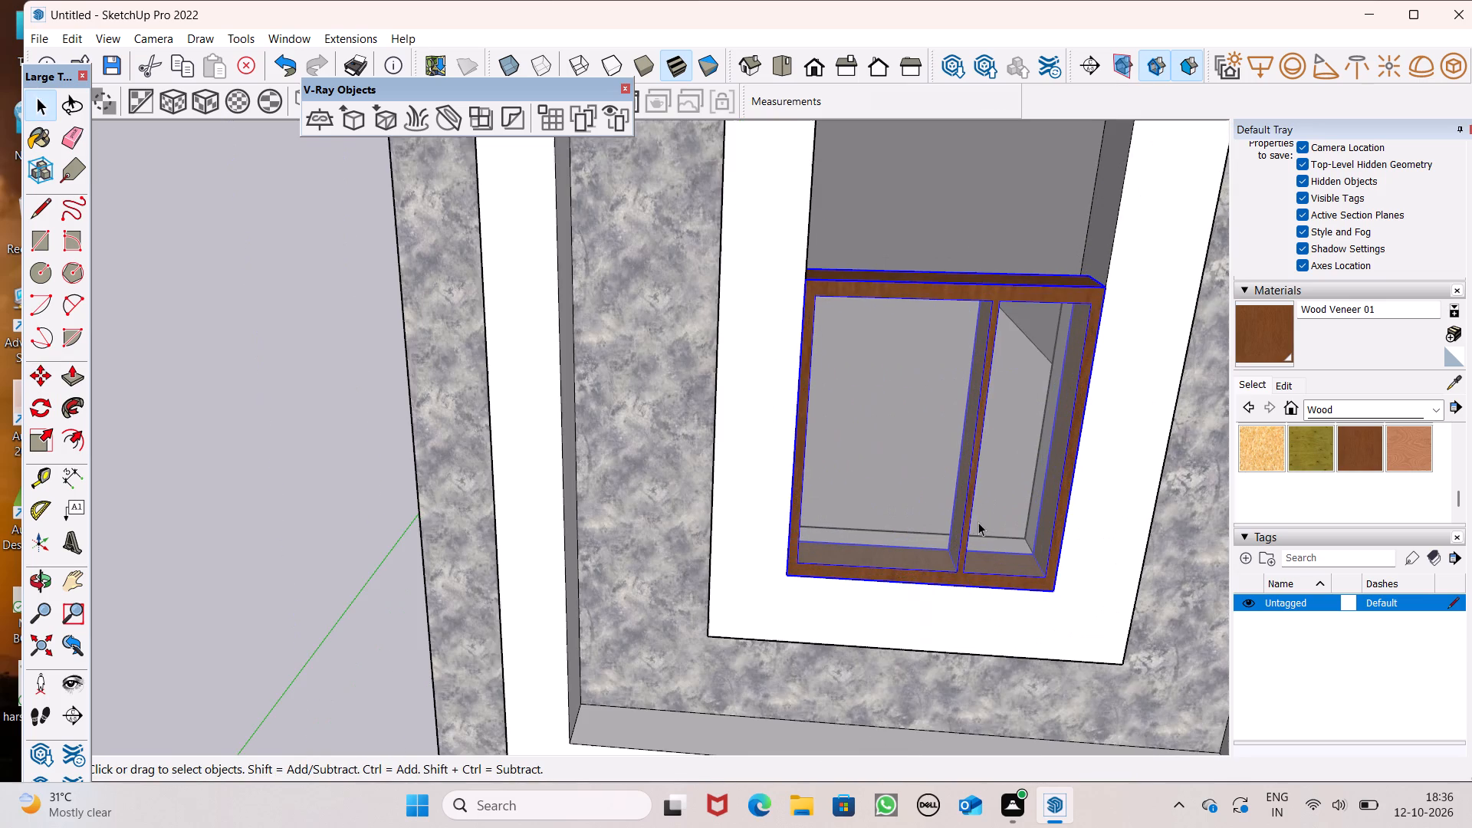
scroll(978, 522, up, 2)
scroll(1006, 542, down, 10)
middle_drag(1033, 589, 1052, 676)
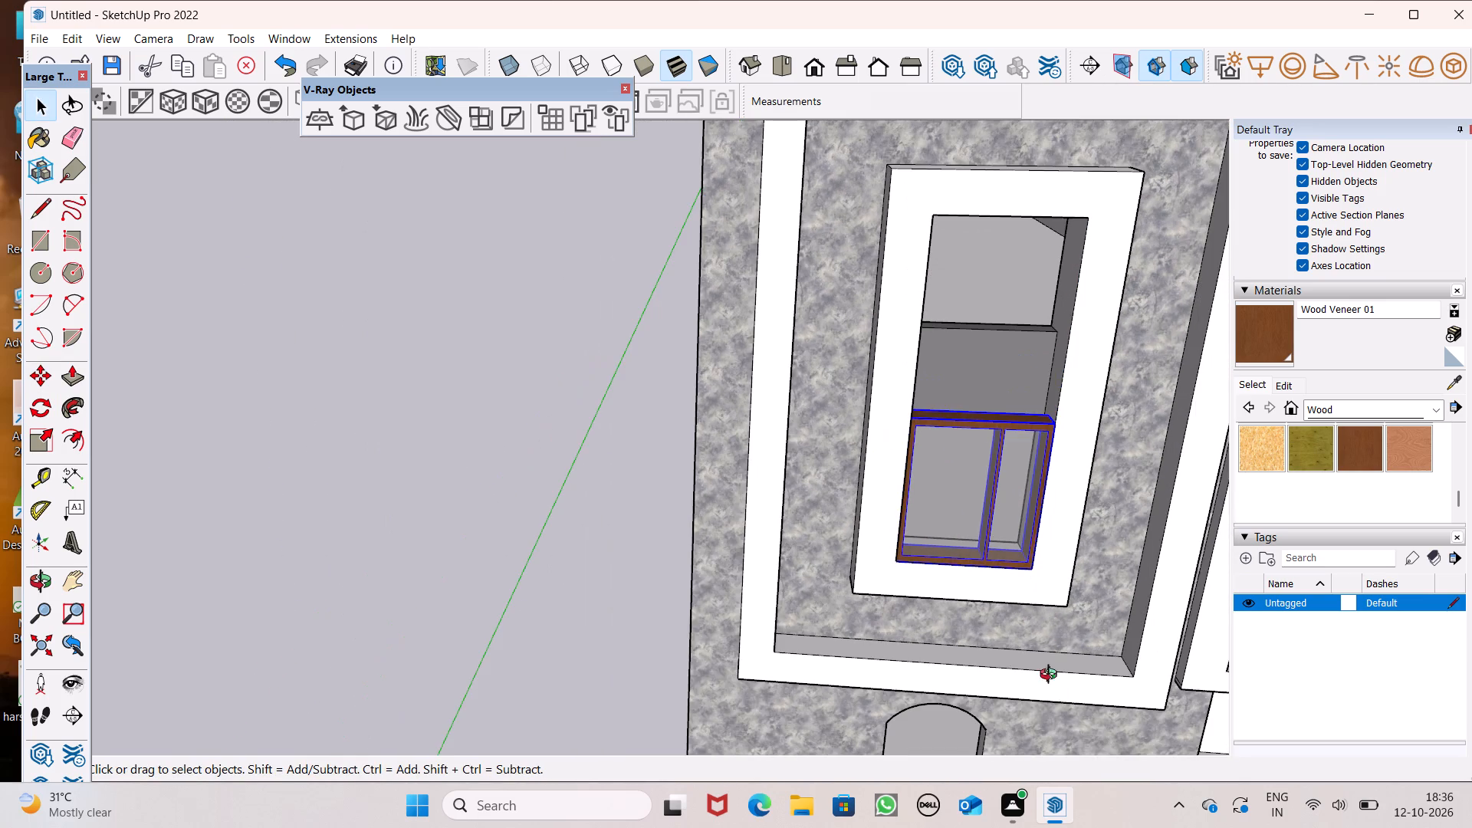
middle_drag(1052, 676, 1063, 703)
Move the window group by its lower front corner slightly back into the opening, behind the white frame's front face, and deselect it.
scroll(1038, 600, up, 6)
scroll(1005, 436, up, 5)
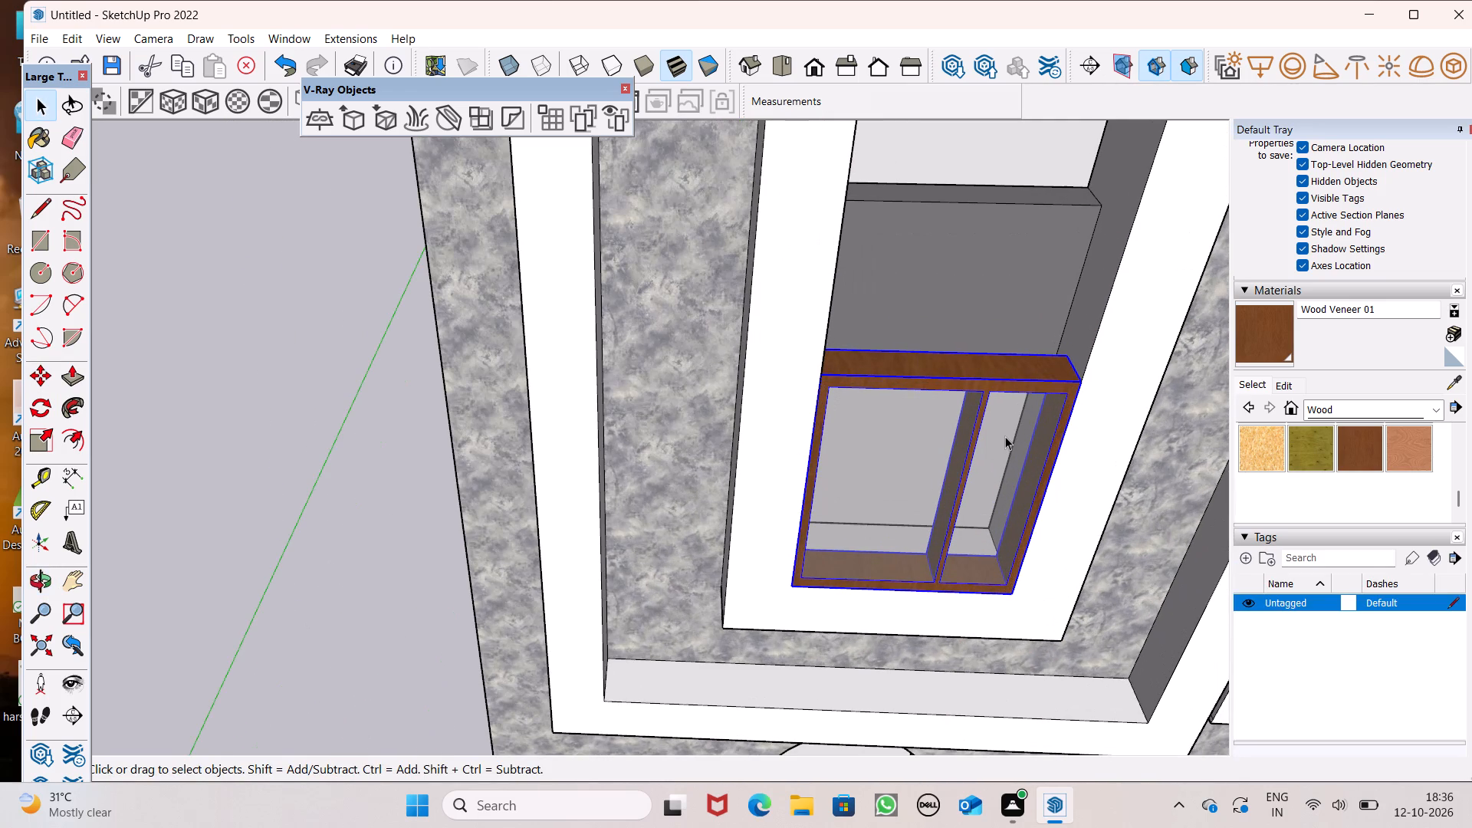
scroll(1005, 436, down, 4)
scroll(1005, 436, up, 3)
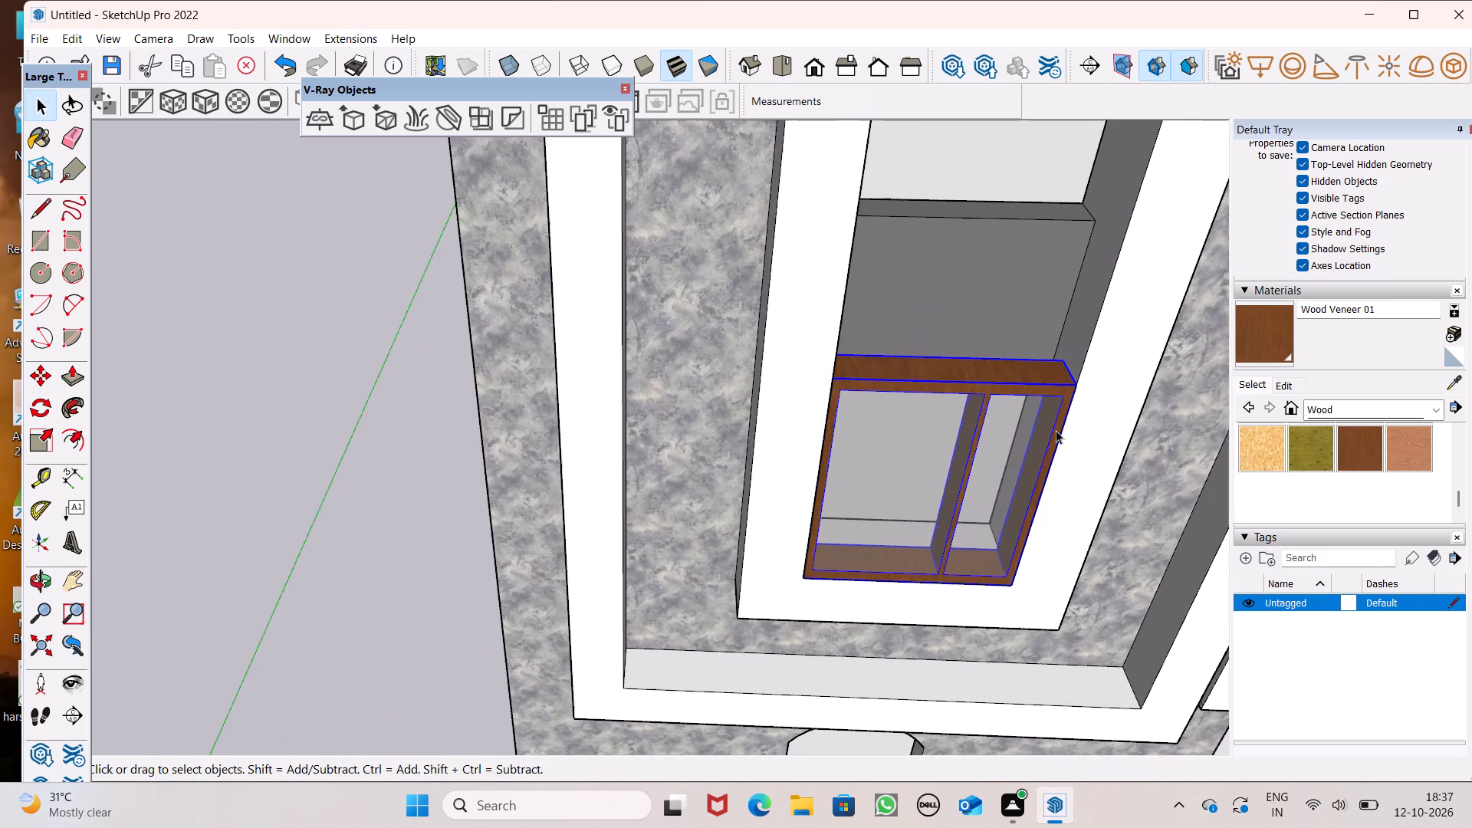
scroll(1056, 430, up, 2)
key(m)
key(Return)
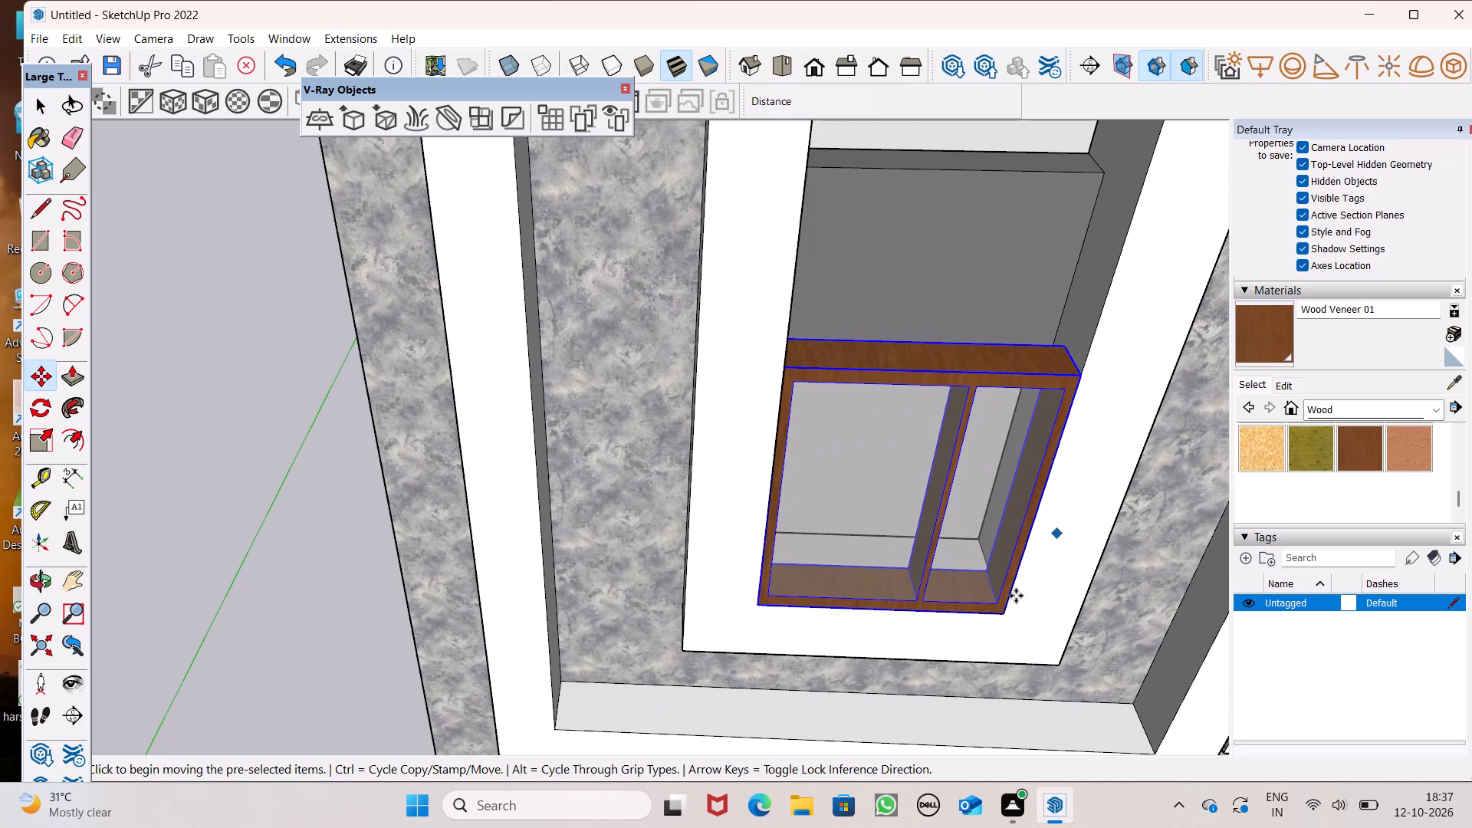
drag(1004, 613, 997, 575)
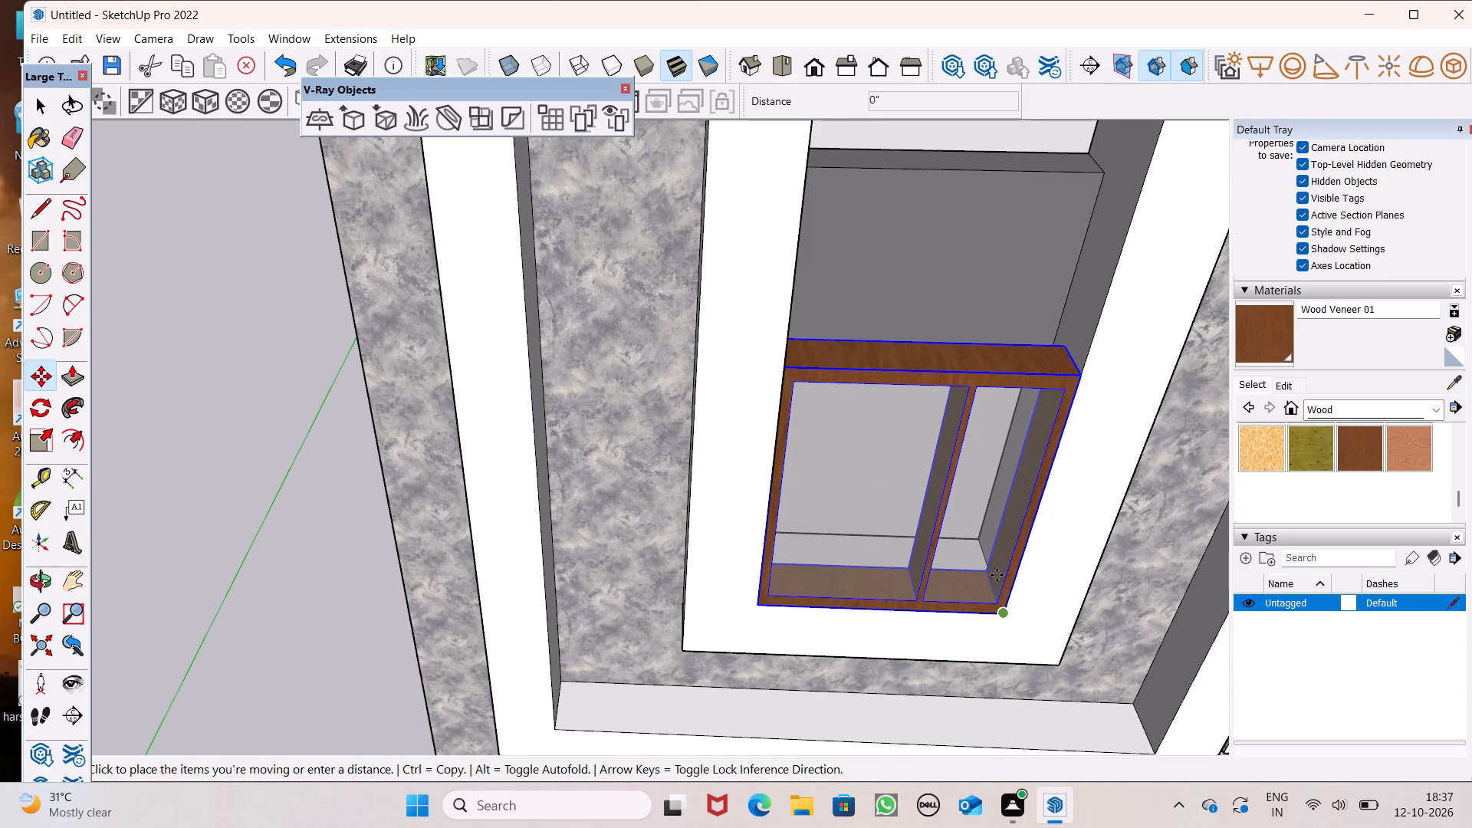
drag(997, 575, 1005, 588)
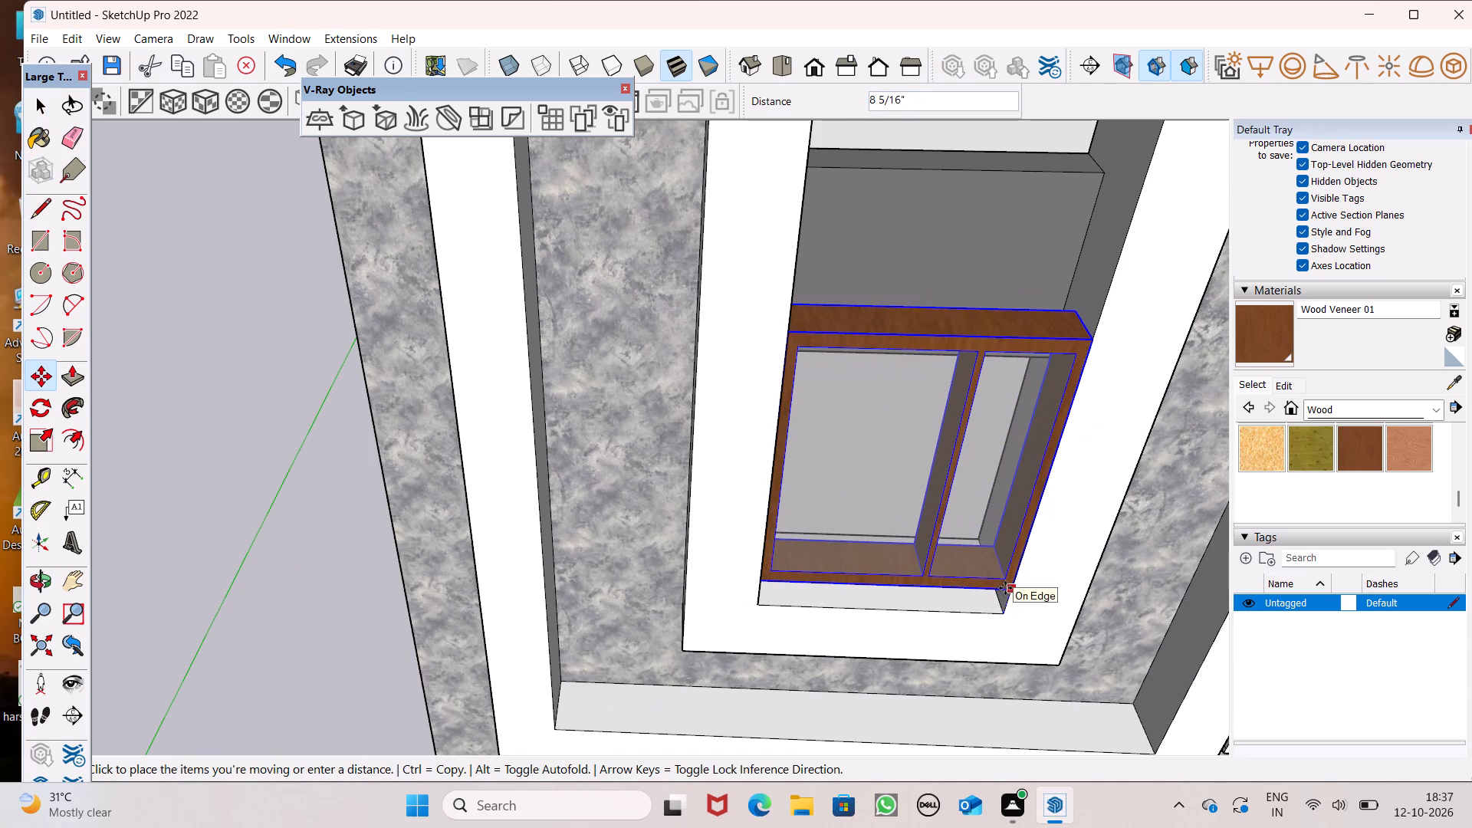
drag(1005, 588, 995, 599)
scroll(994, 660, up, 8)
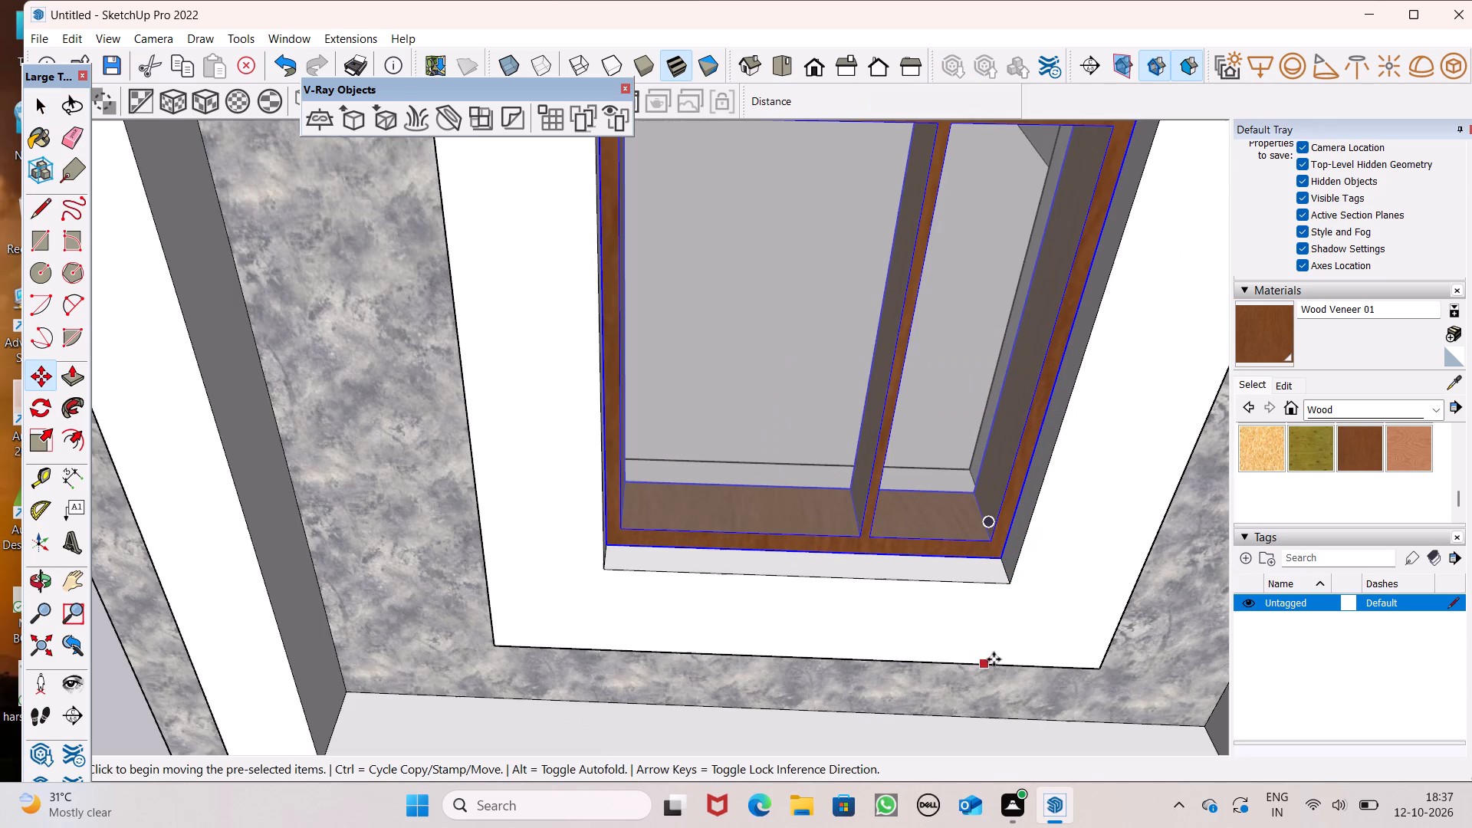
scroll(994, 659, up, 7)
middle_drag(980, 611, 954, 472)
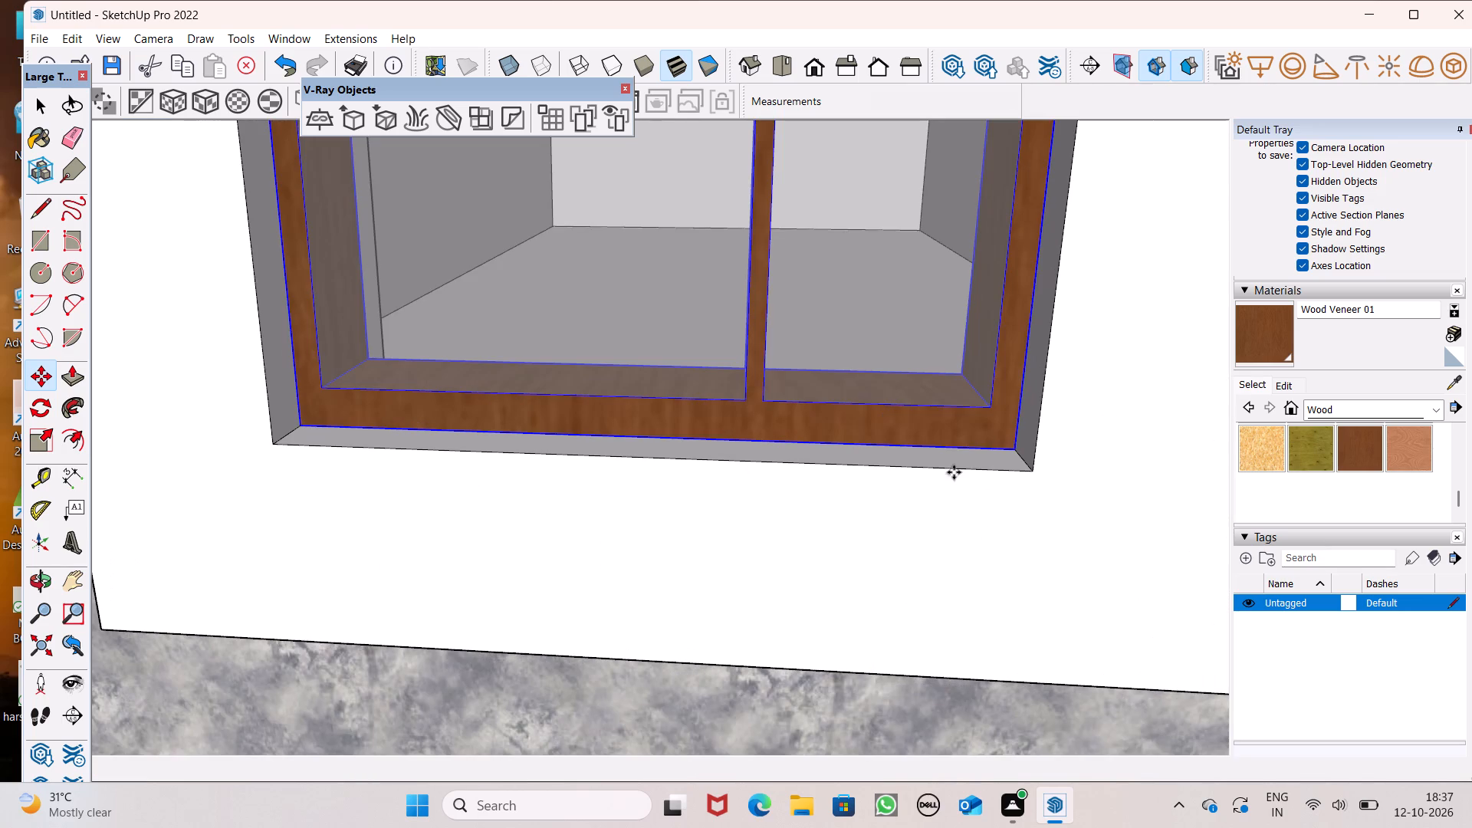
scroll(954, 472, down, 15)
scroll(967, 542, down, 6)
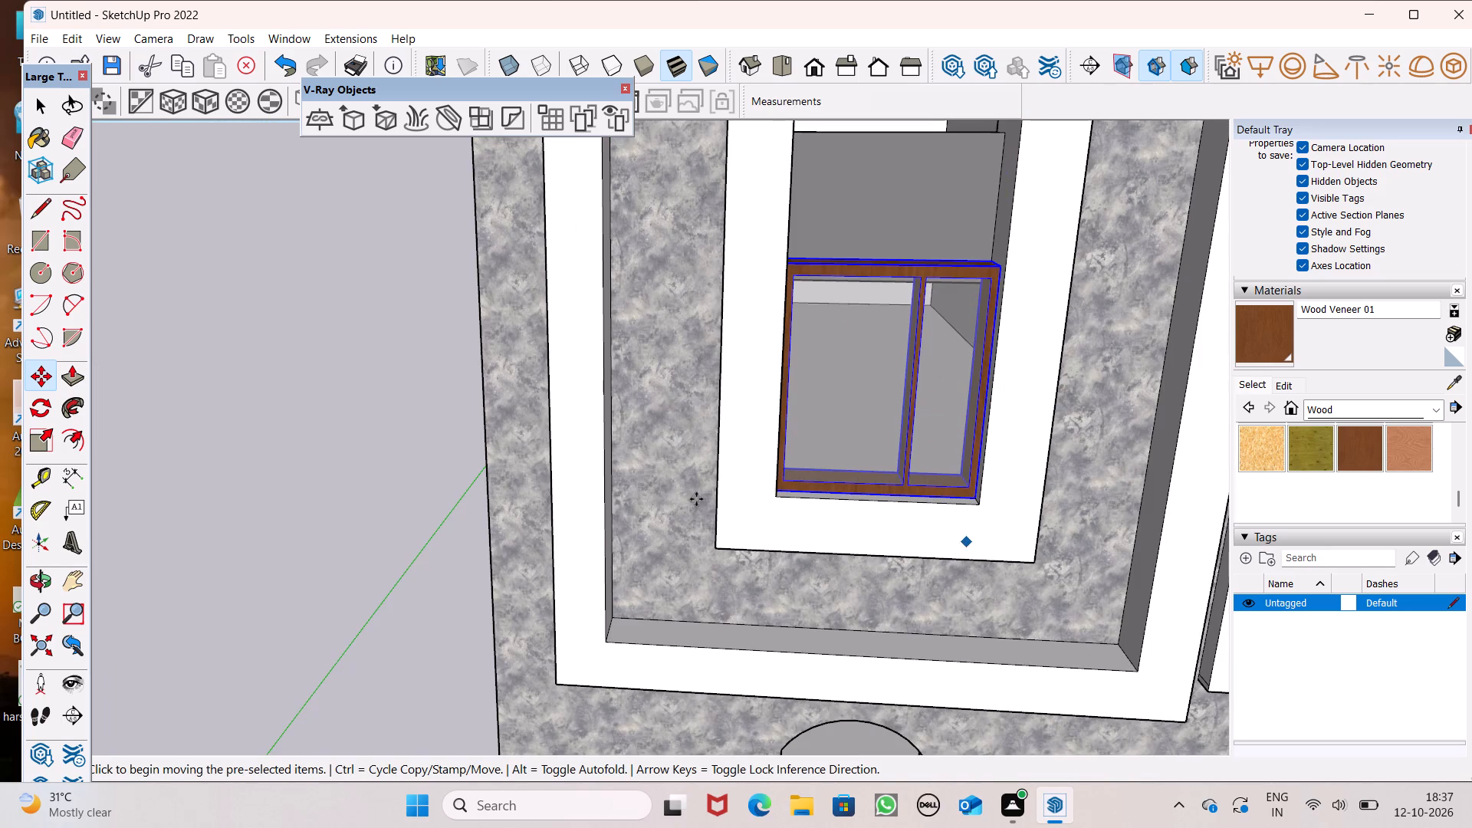
key(space)
click(488, 470)
Copy the window group up about 8' 8 7/16" from its lower corner to the dark slab's edge.
middle_drag(987, 452, 964, 568)
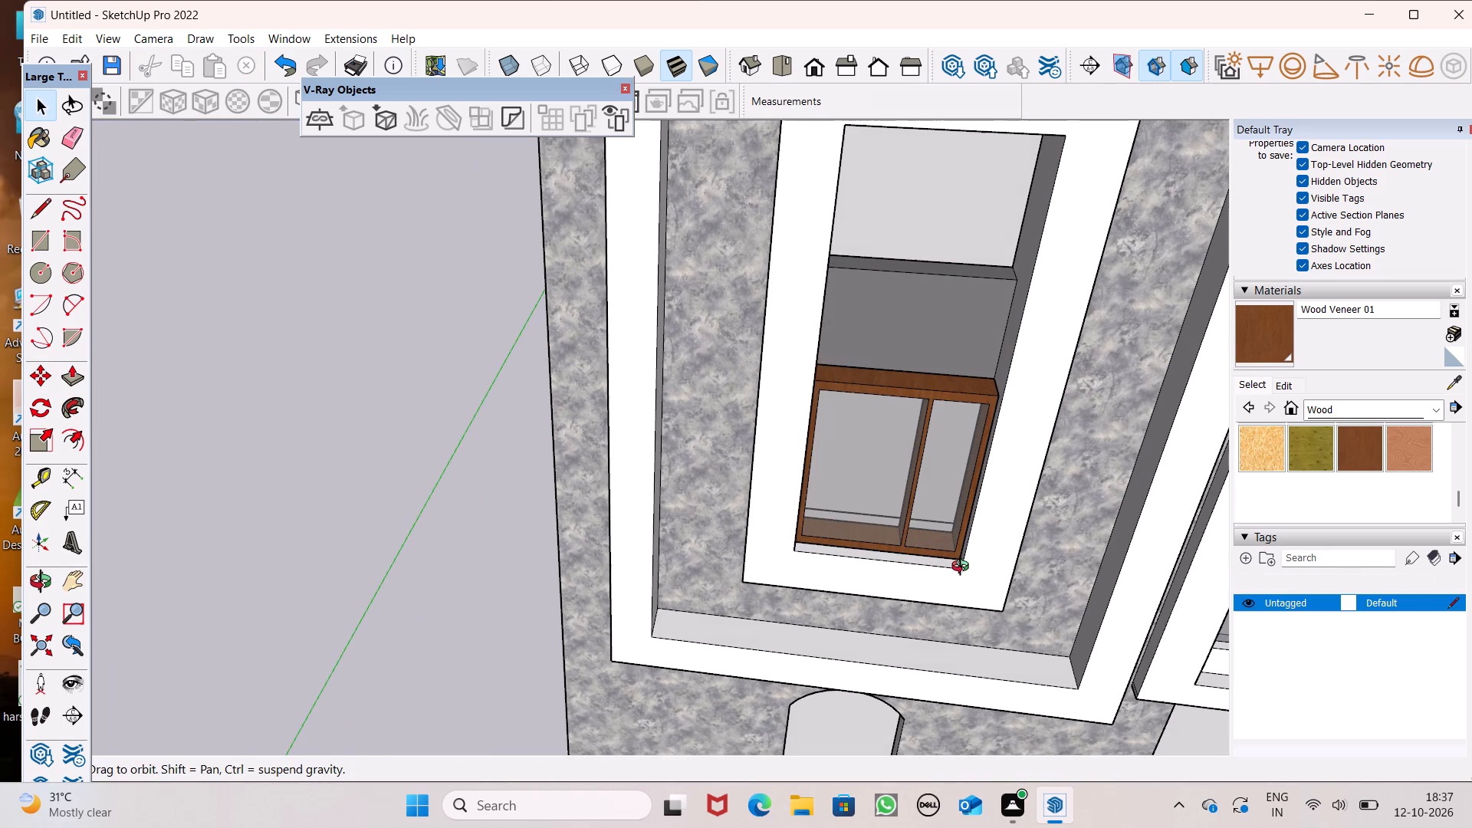
middle_drag(964, 568, 581, 715)
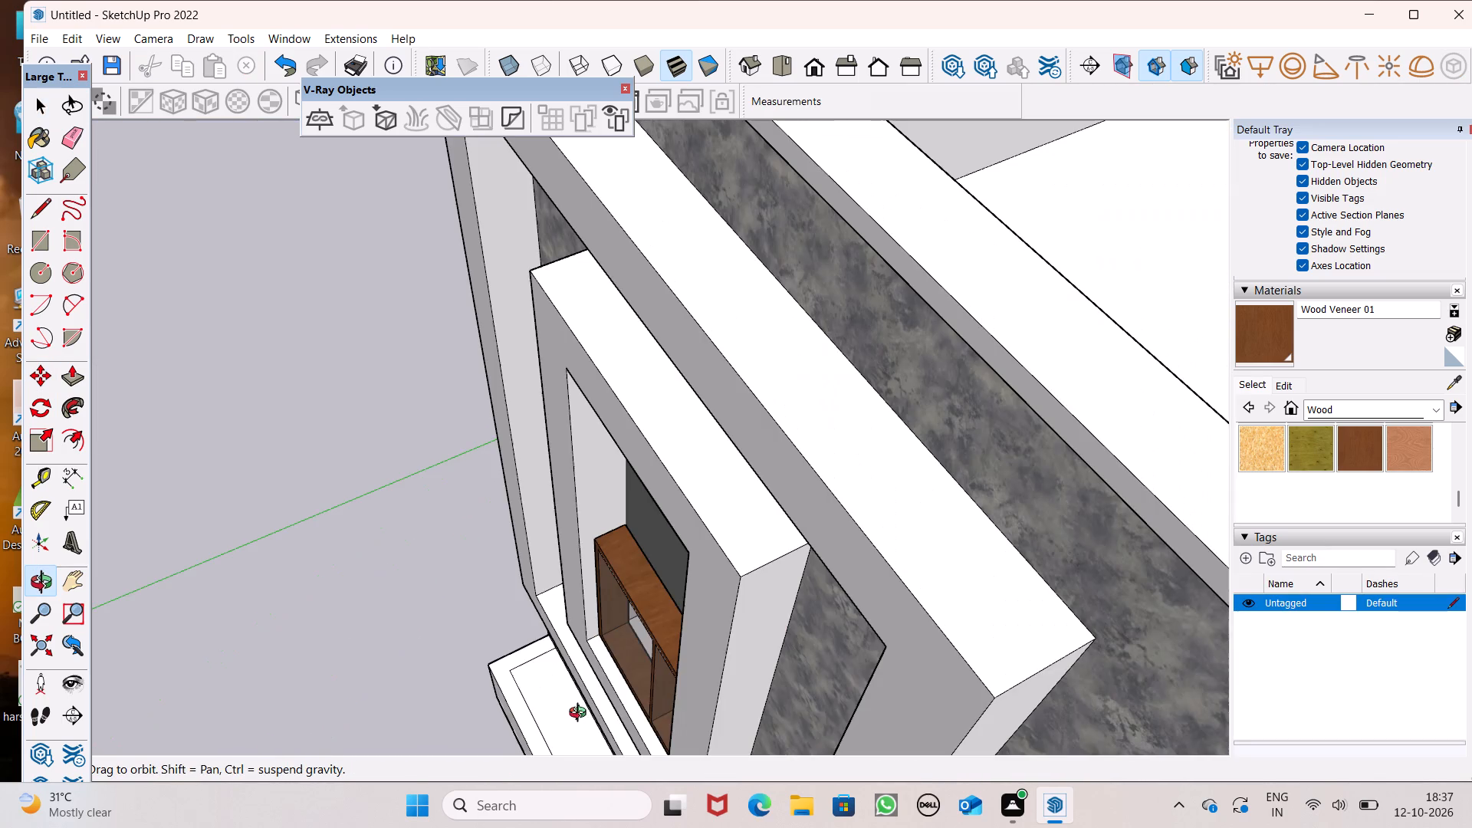
middle_drag(581, 715, 895, 609)
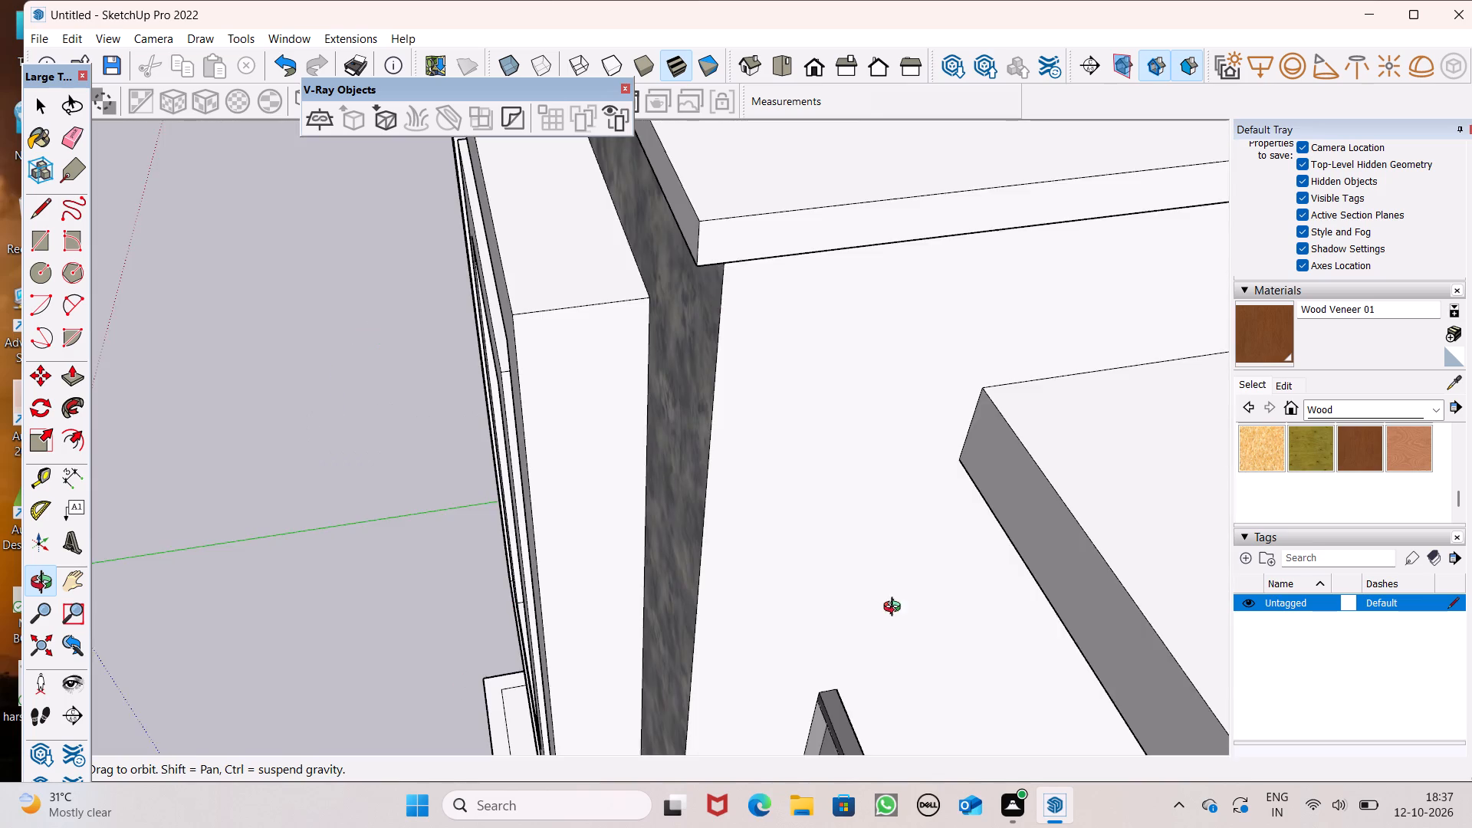
middle_drag(895, 609, 925, 602)
scroll(946, 574, down, 9)
scroll(938, 361, up, 3)
scroll(925, 422, up, 5)
click(915, 491)
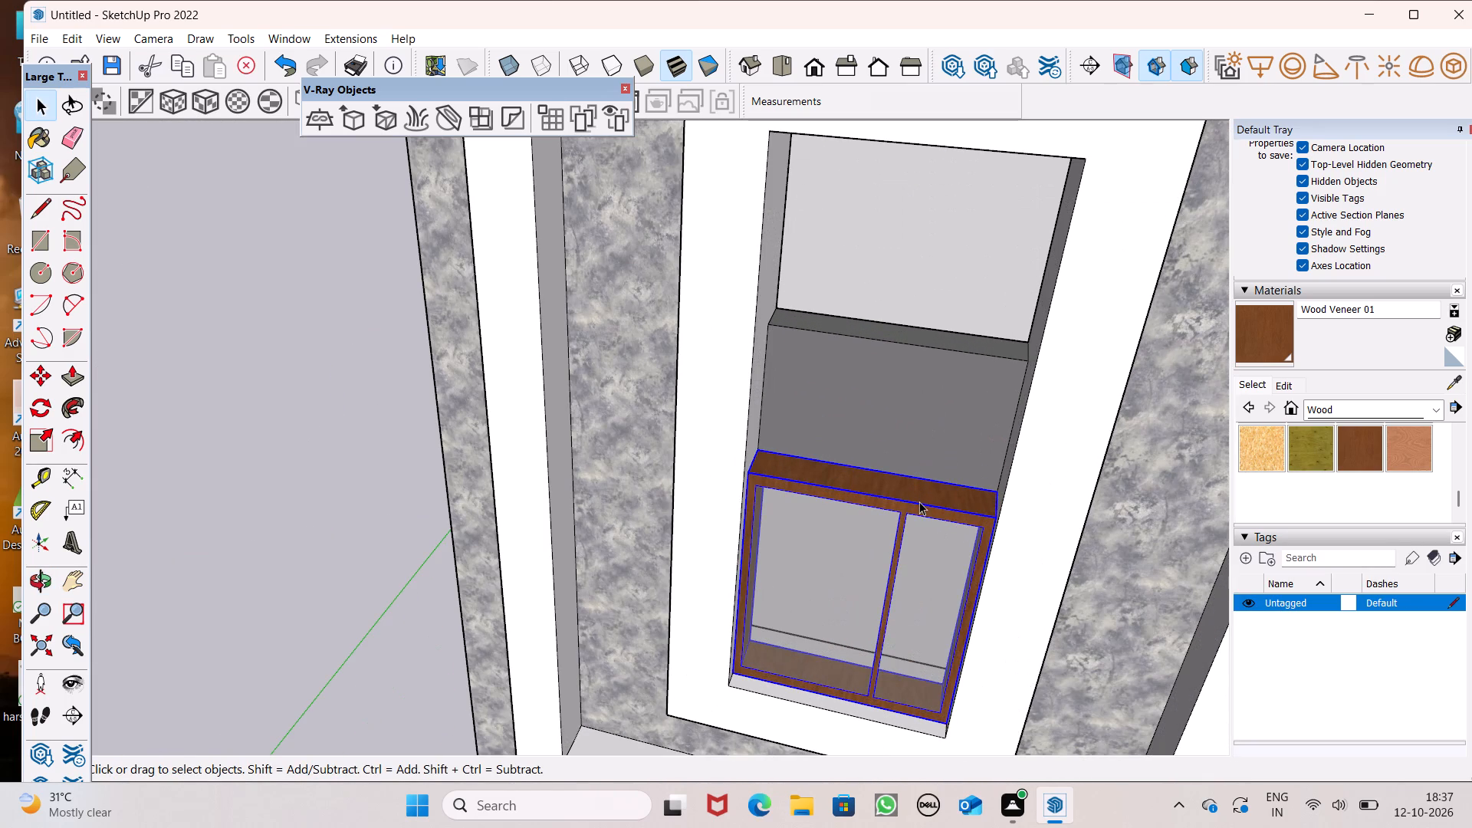
key(m)
key(Return)
scroll(919, 501, down, 5)
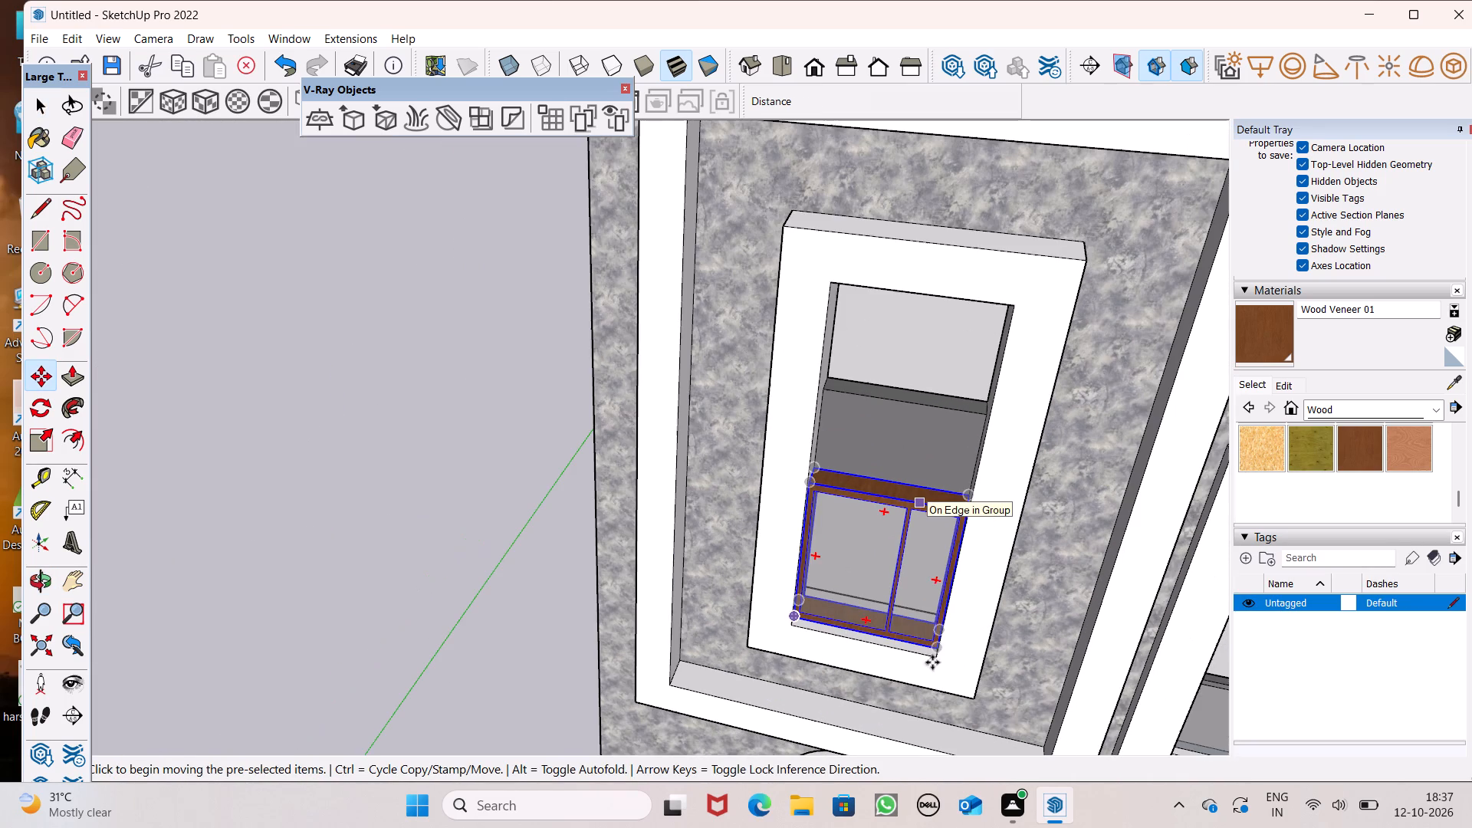
drag(935, 646, 945, 616)
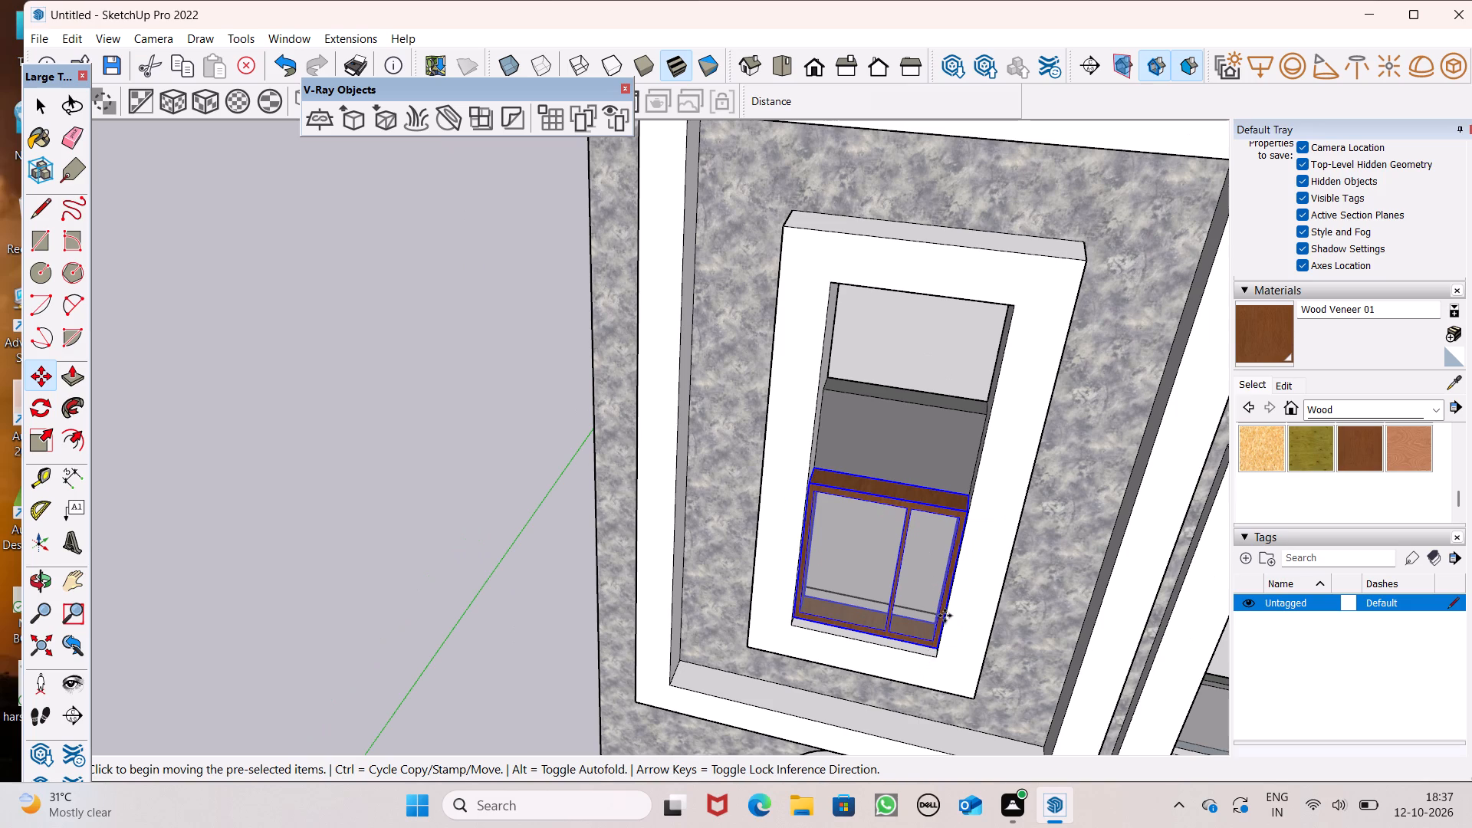
drag(945, 616, 984, 394)
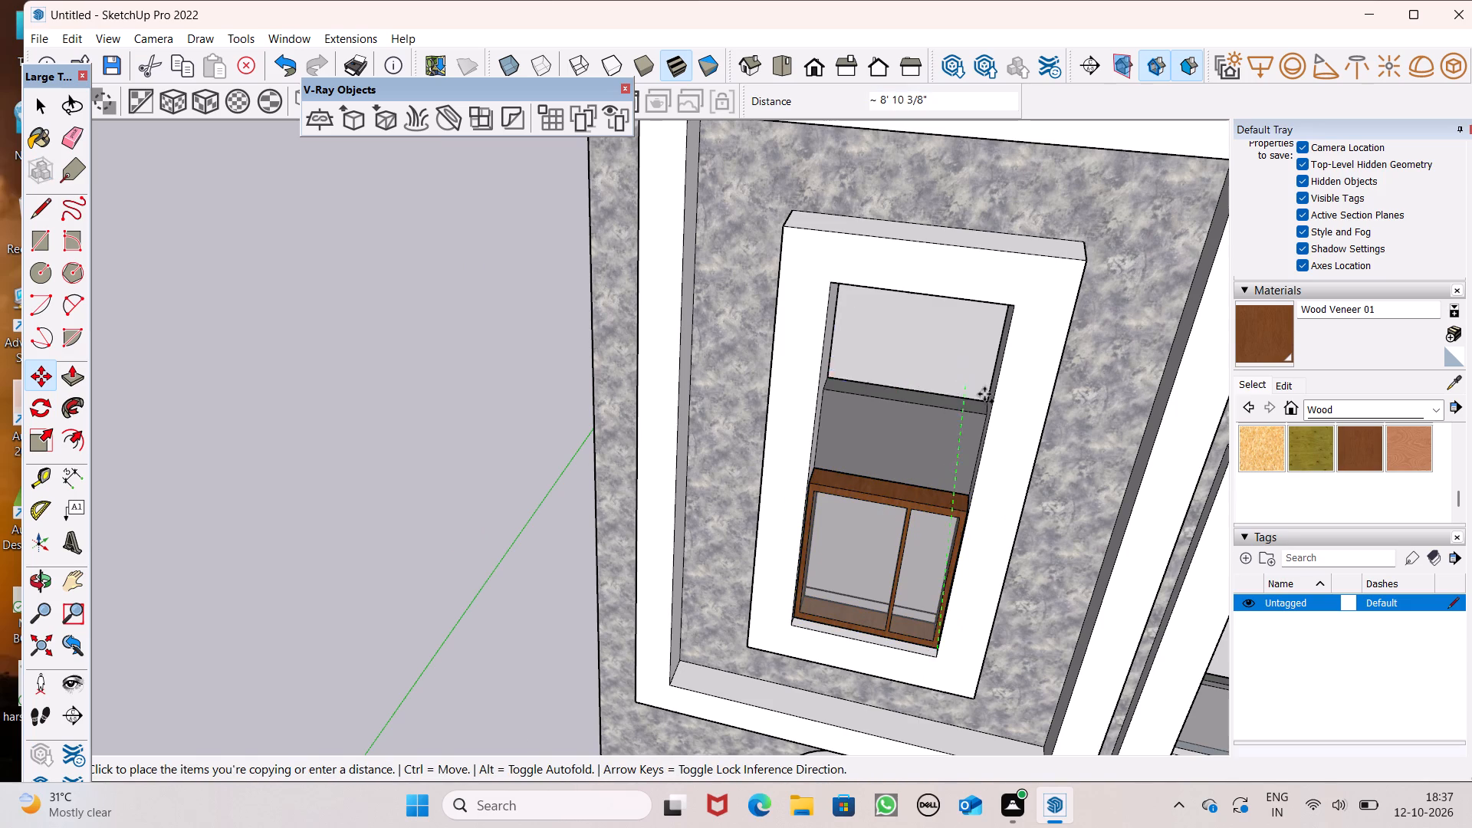
drag(984, 394, 983, 410)
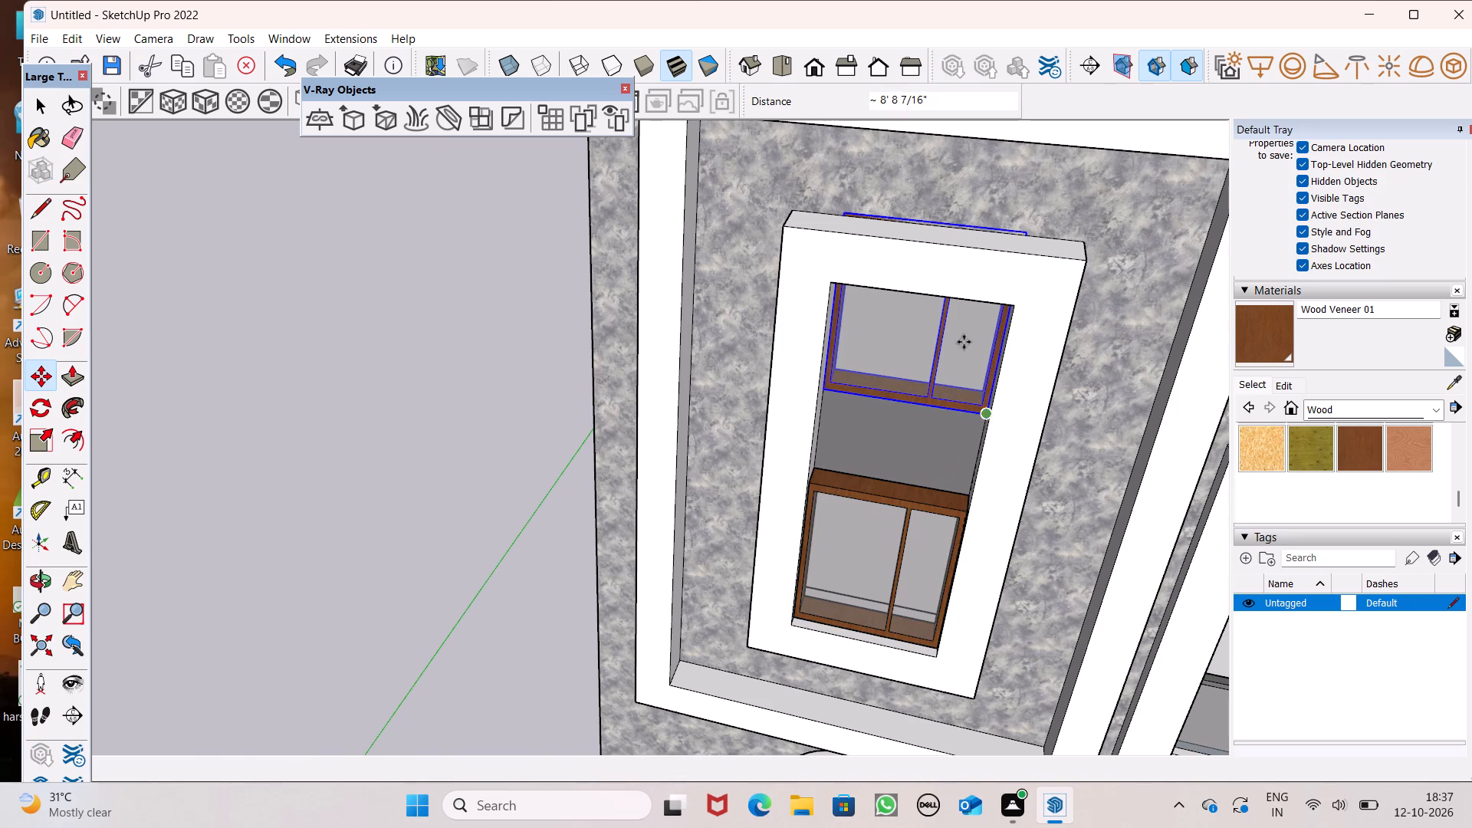
Scale the upper window copy down uniformly from its top corner so its height fits between the slab and the opening's top.
click(38, 439)
scroll(842, 231, up, 5)
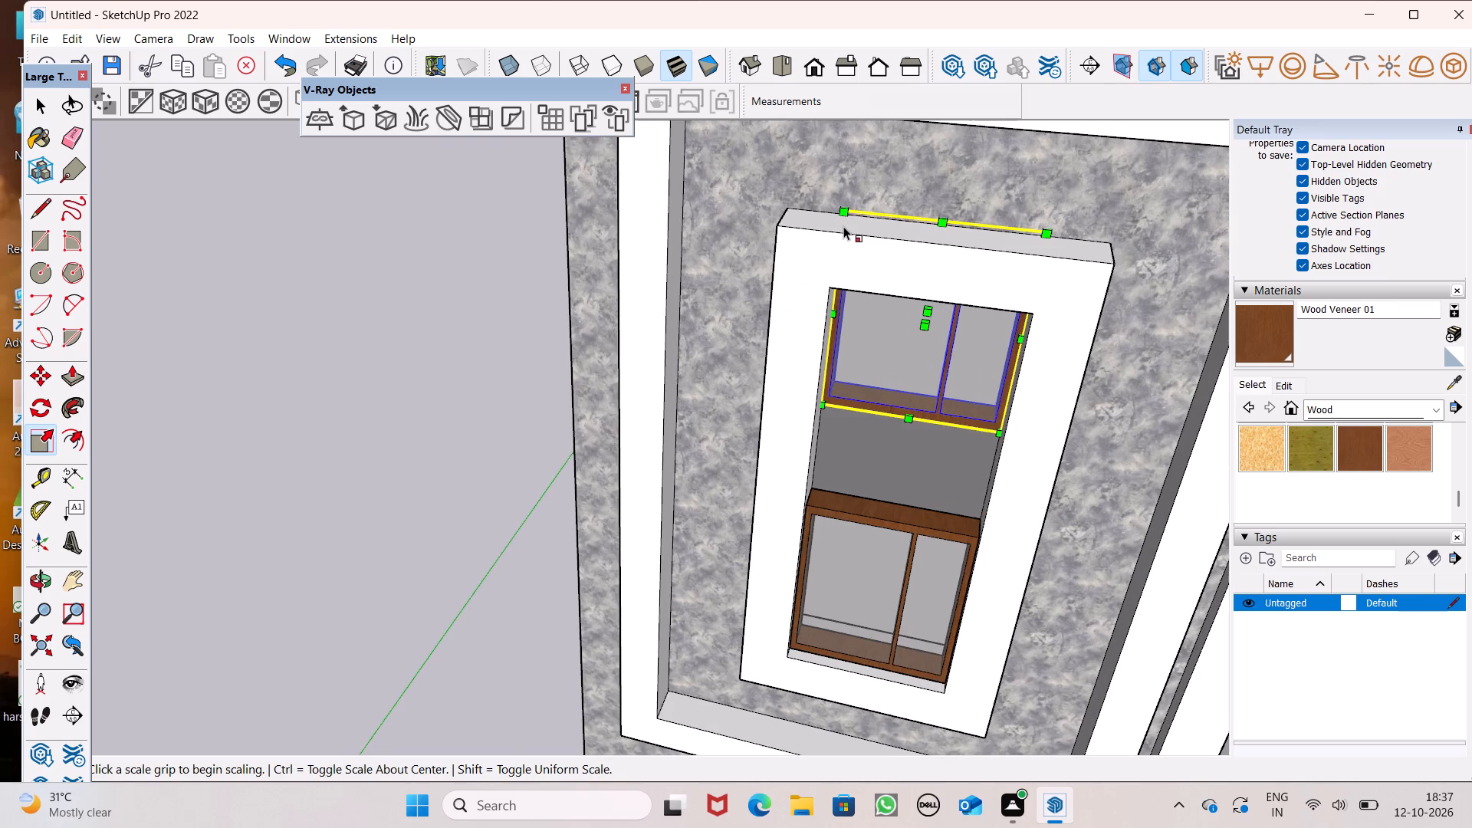
drag(845, 204, 856, 235)
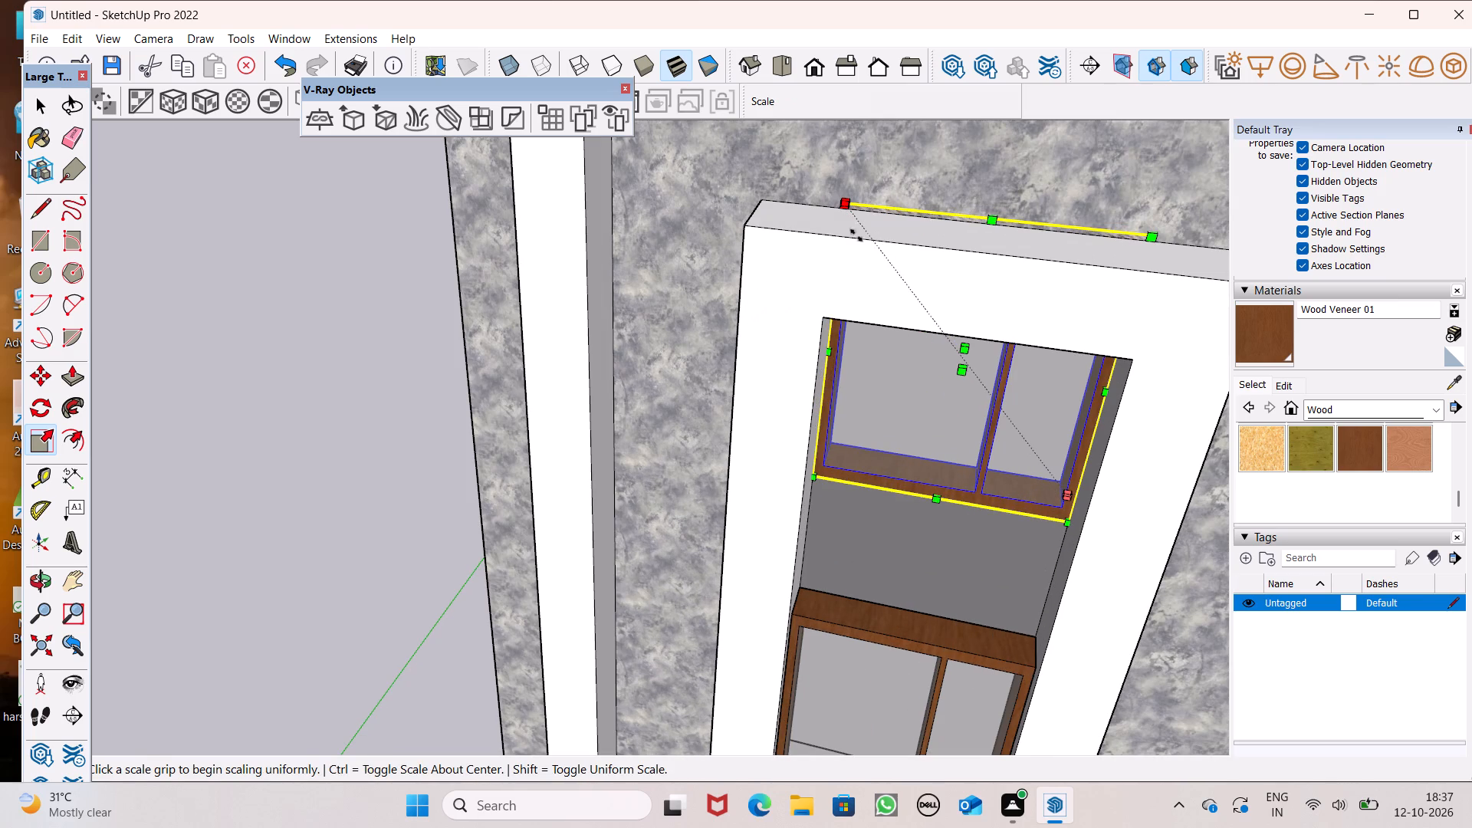
drag(856, 235, 929, 391)
Stretch the upper window sideways along the red axis by about 2.00 so it spans the tall opening's full width.
middle_drag(1012, 481, 1066, 360)
scroll(1056, 374, up, 1)
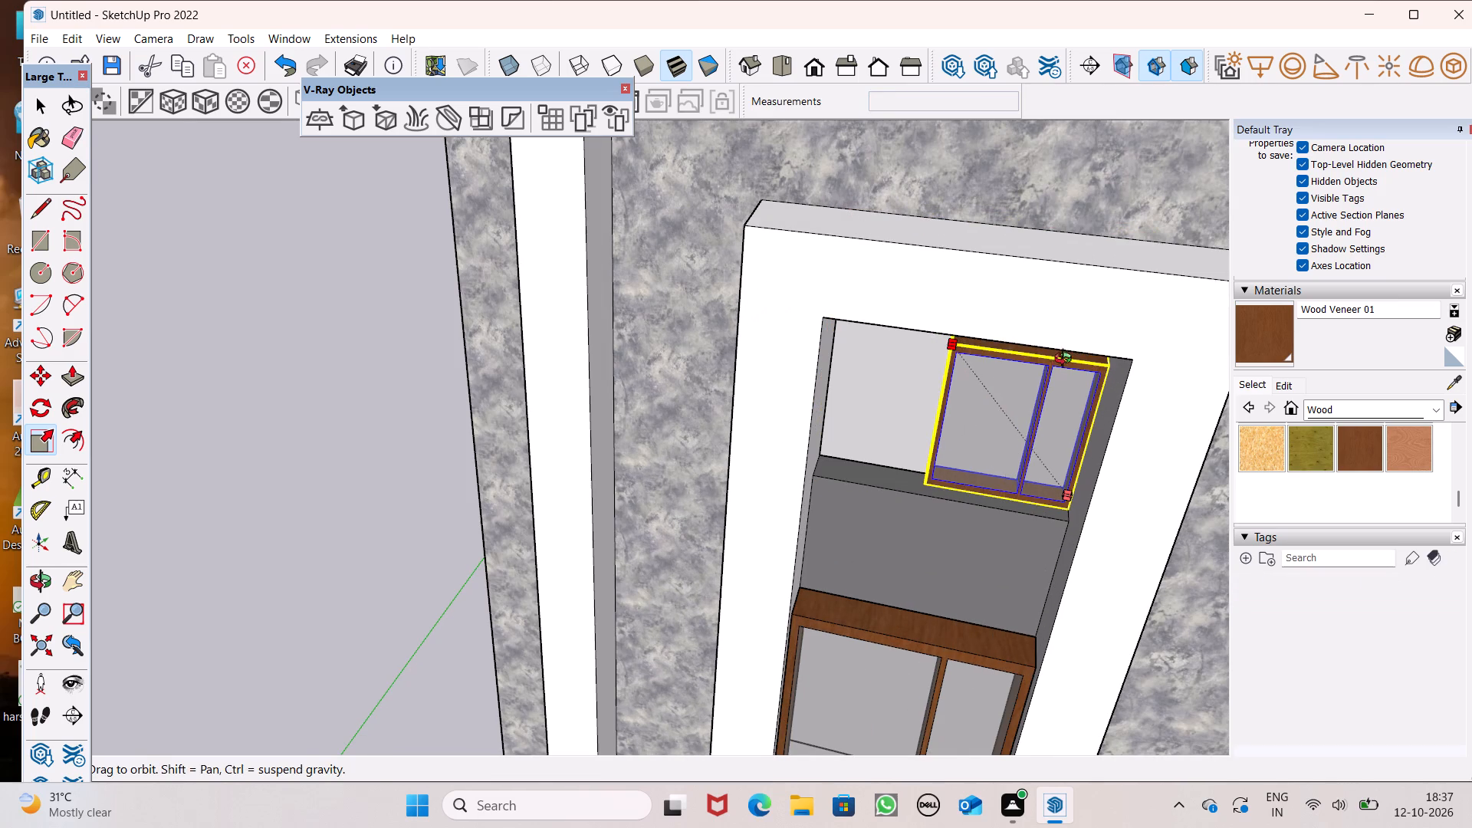
middle_drag(1066, 360, 1086, 348)
scroll(1029, 310, up, 13)
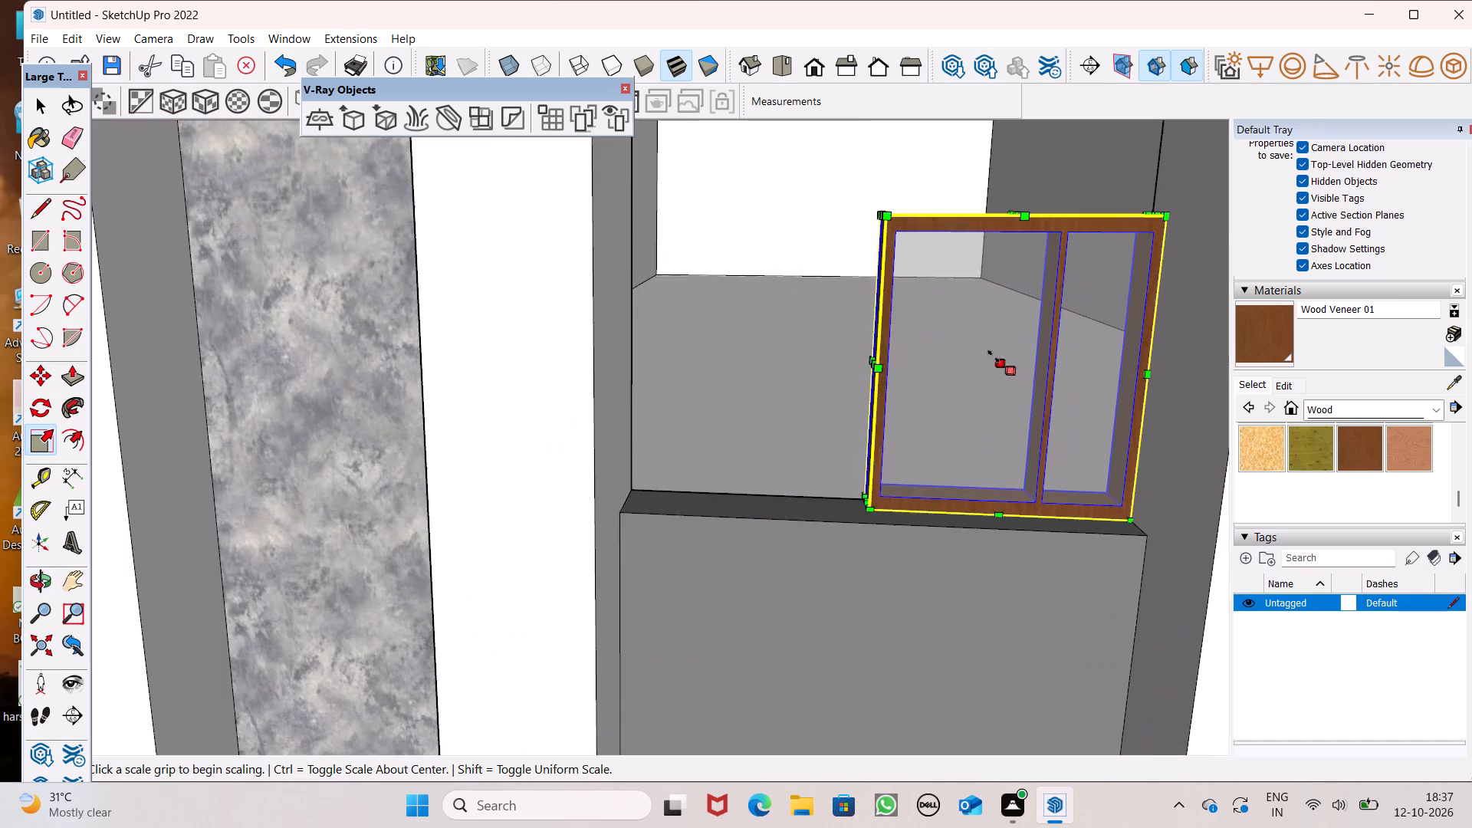
scroll(994, 356, up, 1)
middle_drag(837, 449, 894, 507)
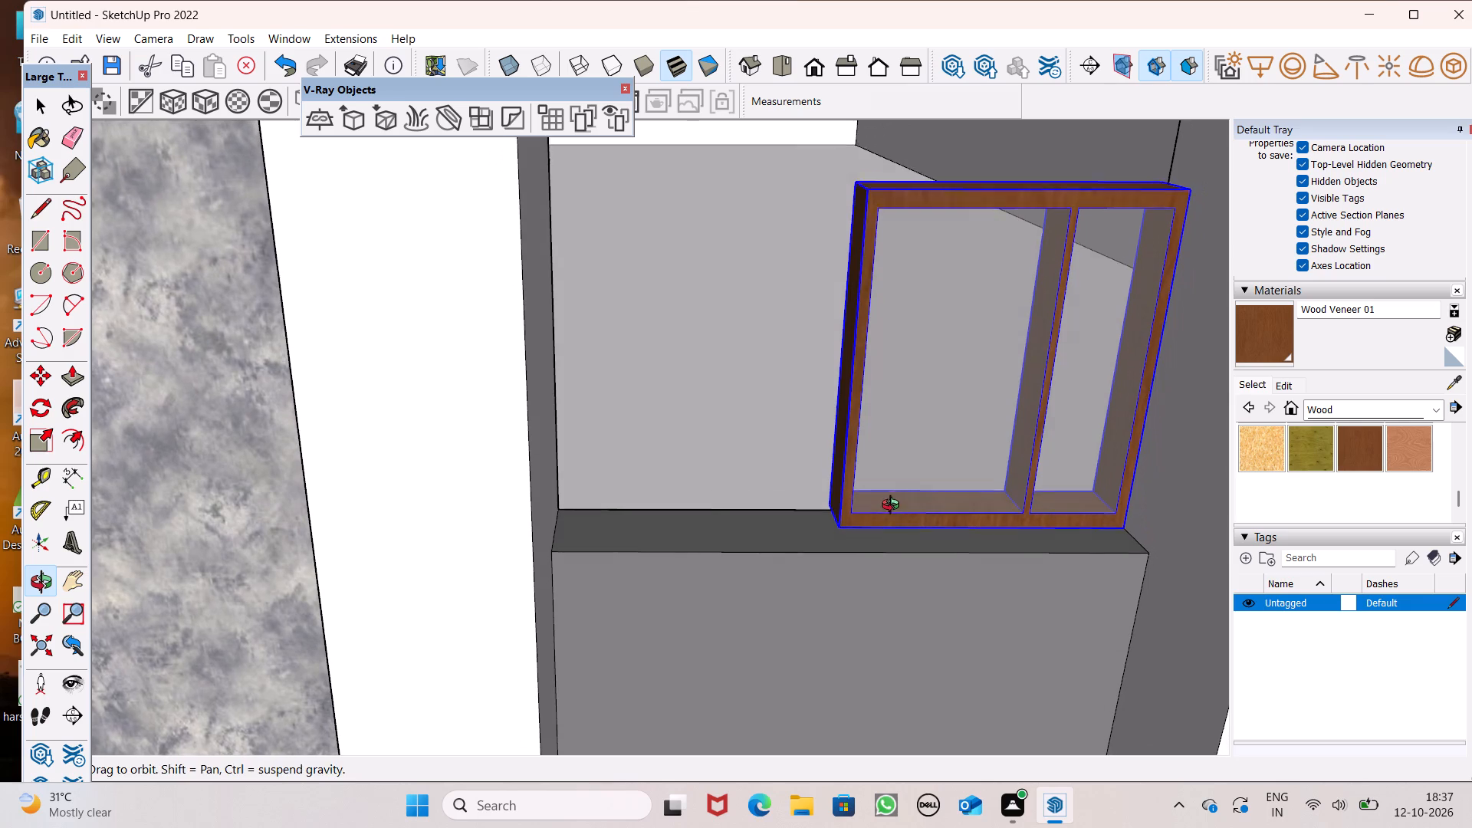
middle_drag(894, 507, 894, 508)
drag(840, 357, 570, 376)
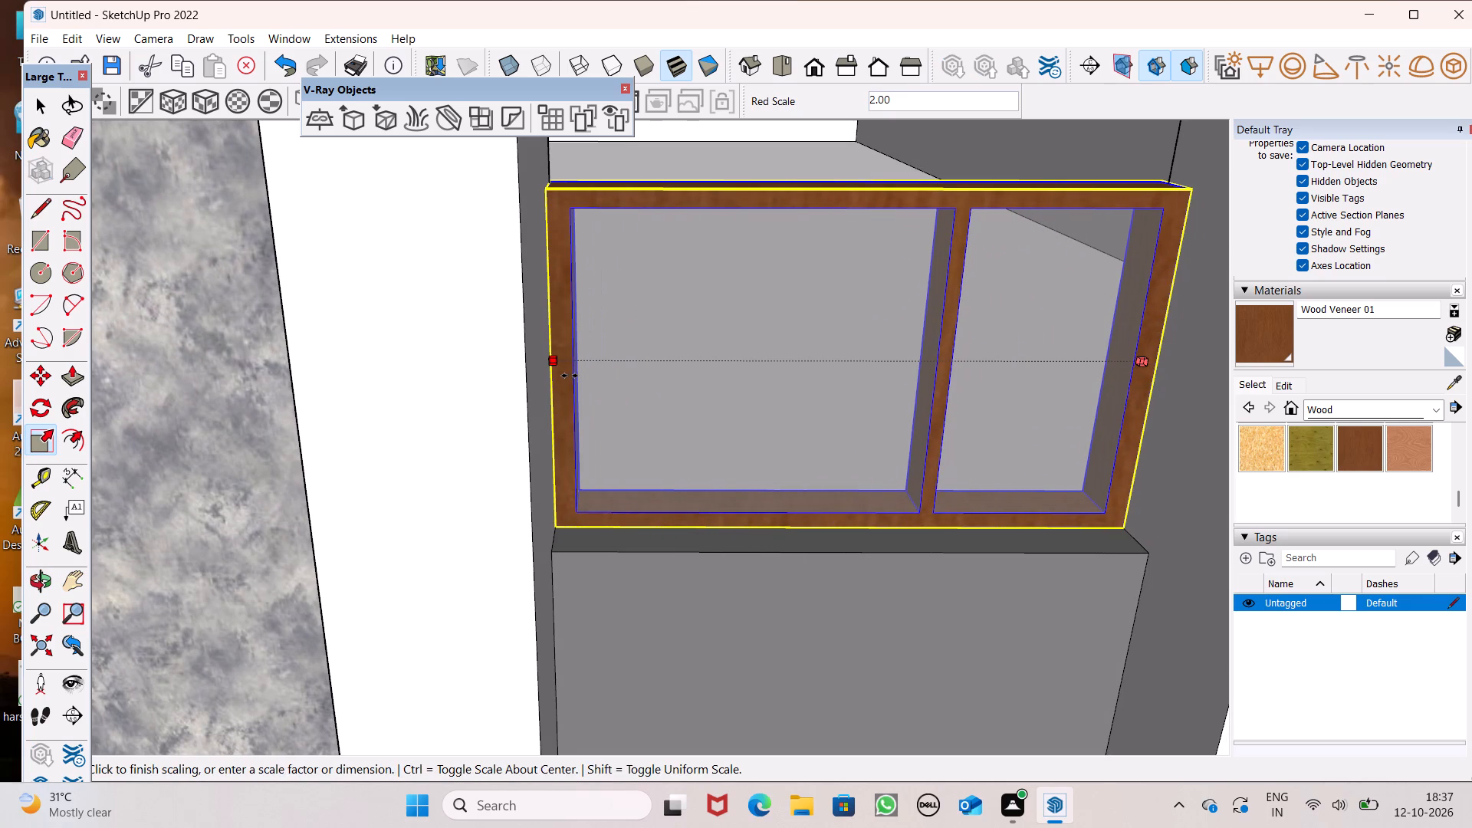
drag(570, 376, 560, 376)
Stretch the upper window's height from its top middle grip toward the underside of the tall opening's top.
scroll(540, 365, down, 5)
scroll(784, 362, down, 10)
scroll(791, 232, up, 4)
scroll(735, 304, up, 4)
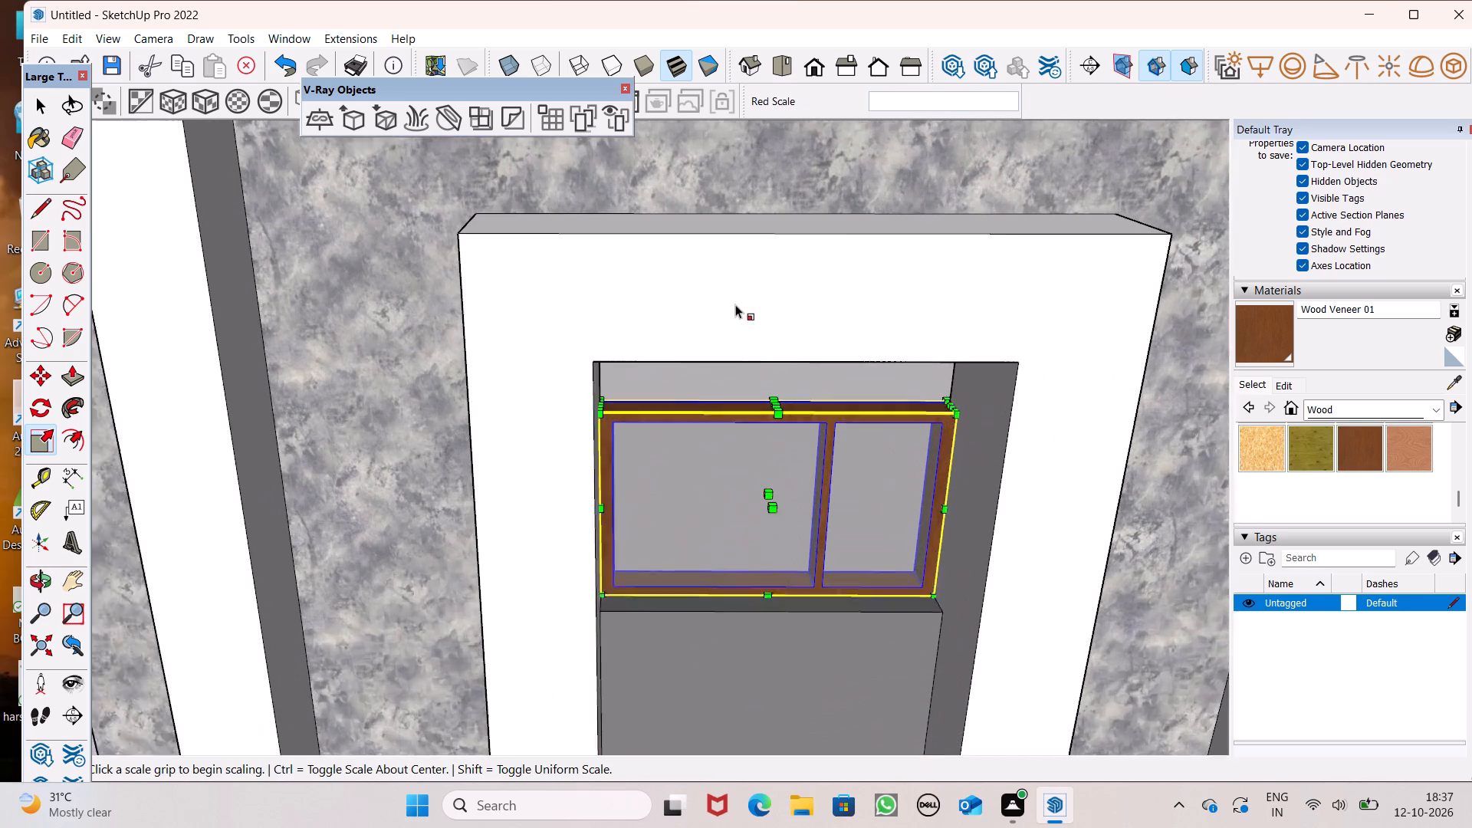
scroll(735, 304, up, 2)
drag(779, 409, 785, 350)
Scale the upper window's height along the blue axis by about 1.11 to close the gap below the opening's top, and deselect it.
scroll(774, 345, down, 8)
middle_drag(771, 364, 806, 144)
scroll(785, 185, up, 1)
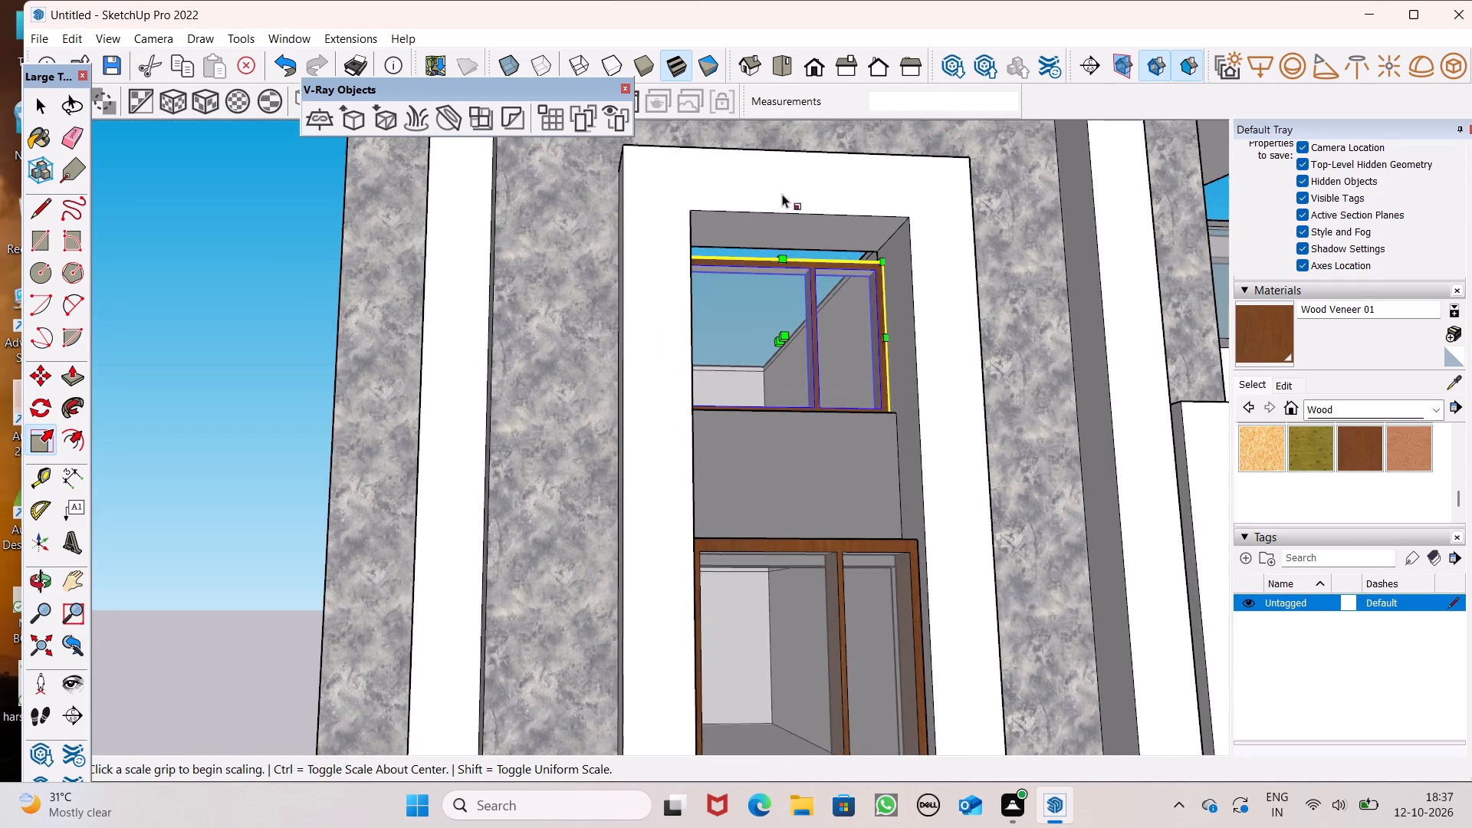
scroll(777, 264, up, 6)
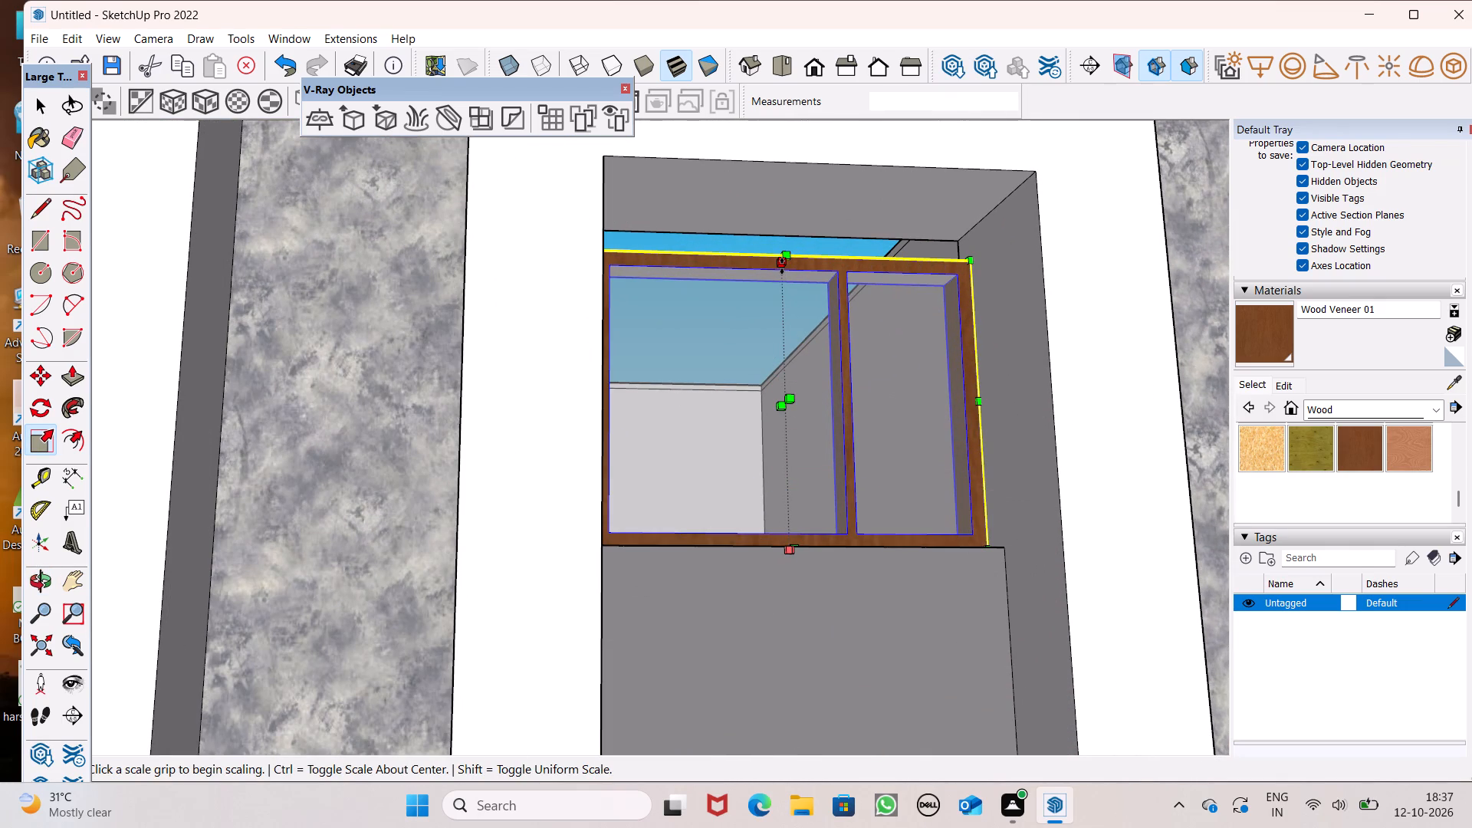
scroll(782, 270, down, 4)
middle_drag(782, 277, 890, 429)
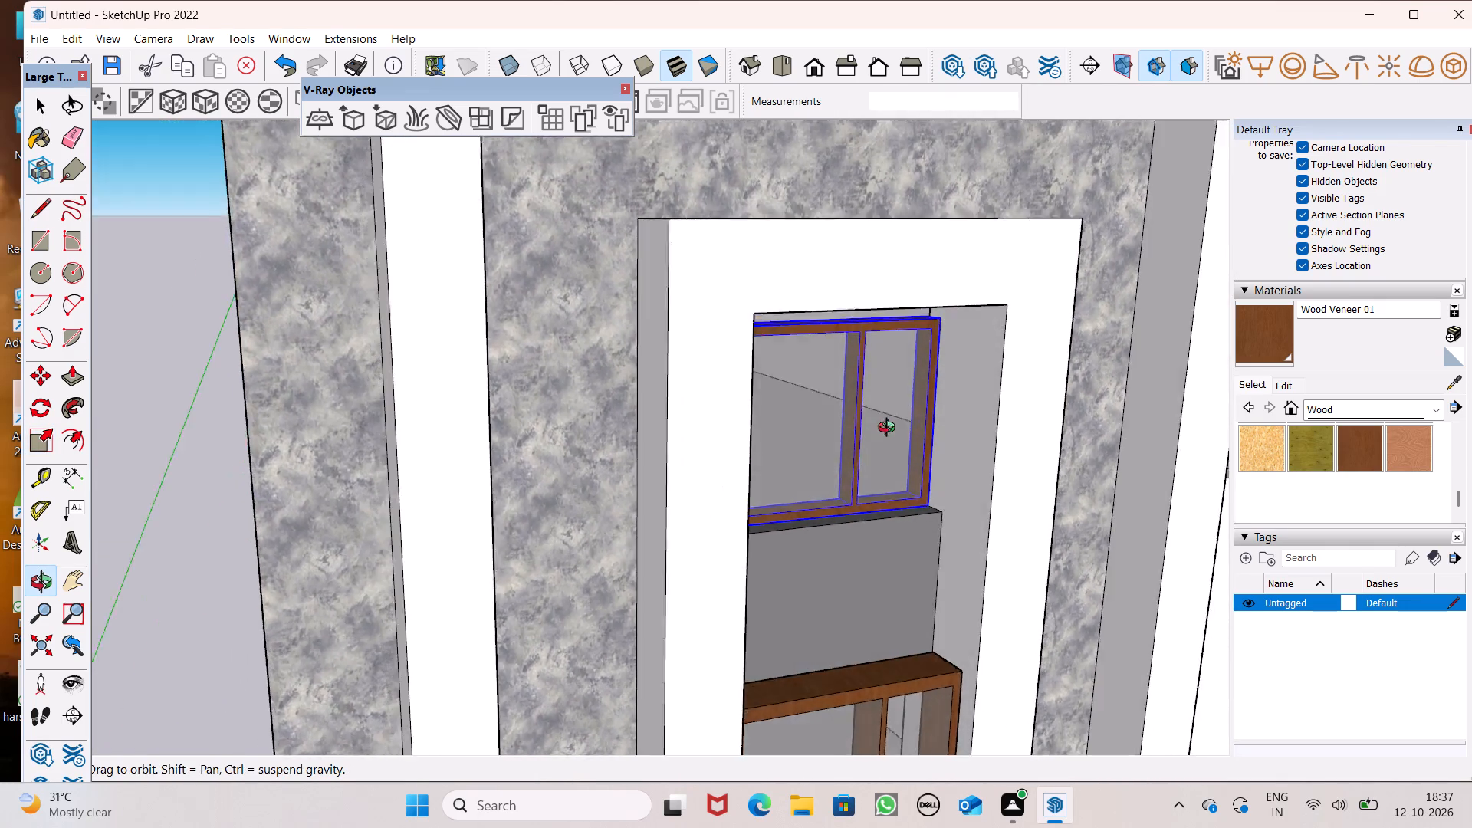
middle_drag(890, 429, 837, 297)
scroll(829, 284, up, 8)
scroll(900, 285, down, 19)
middle_drag(967, 330, 38, 632)
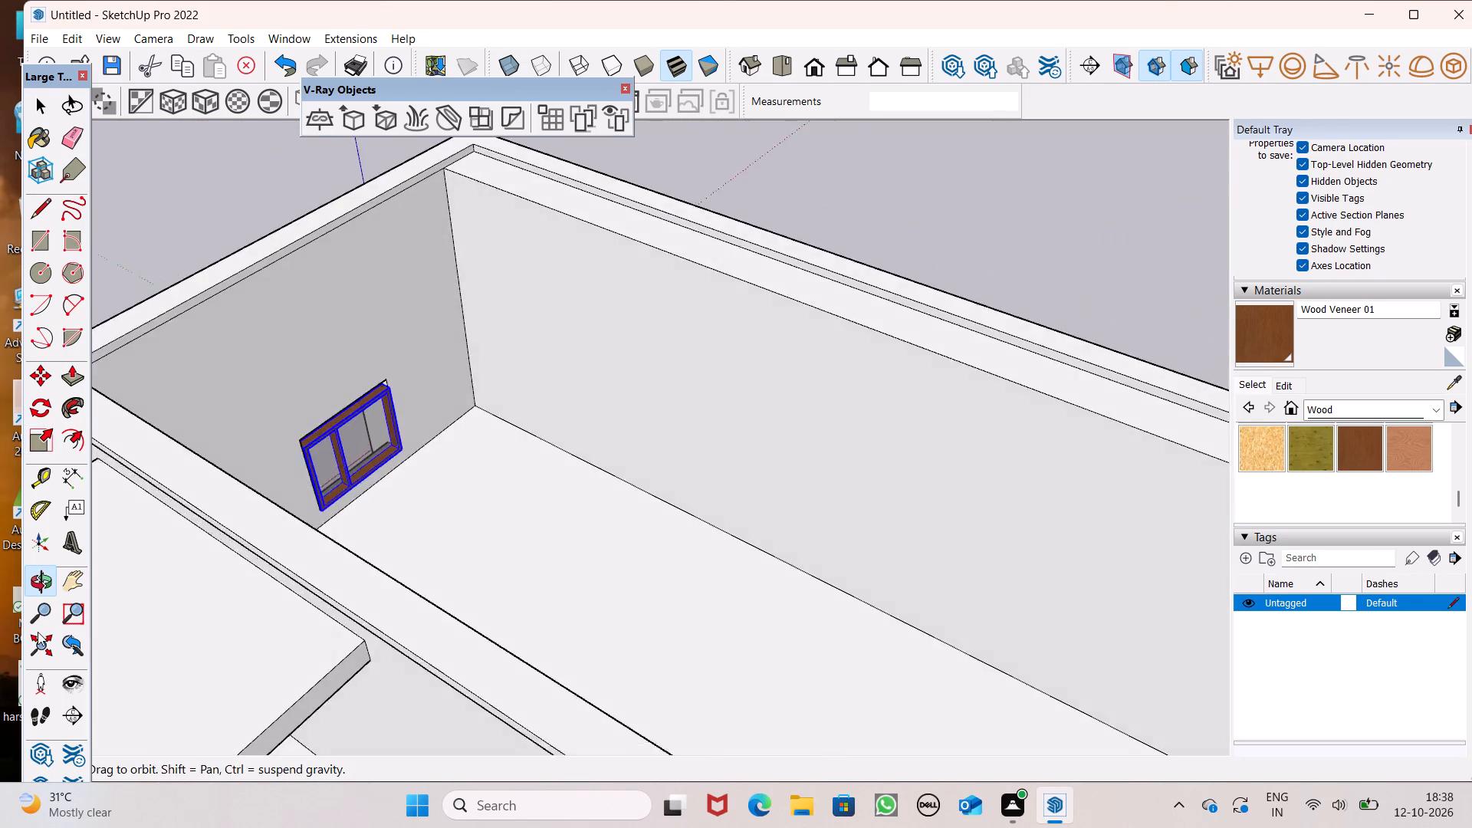
middle_drag(38, 632, 21, 649)
scroll(309, 466, up, 7)
scroll(346, 336, up, 6)
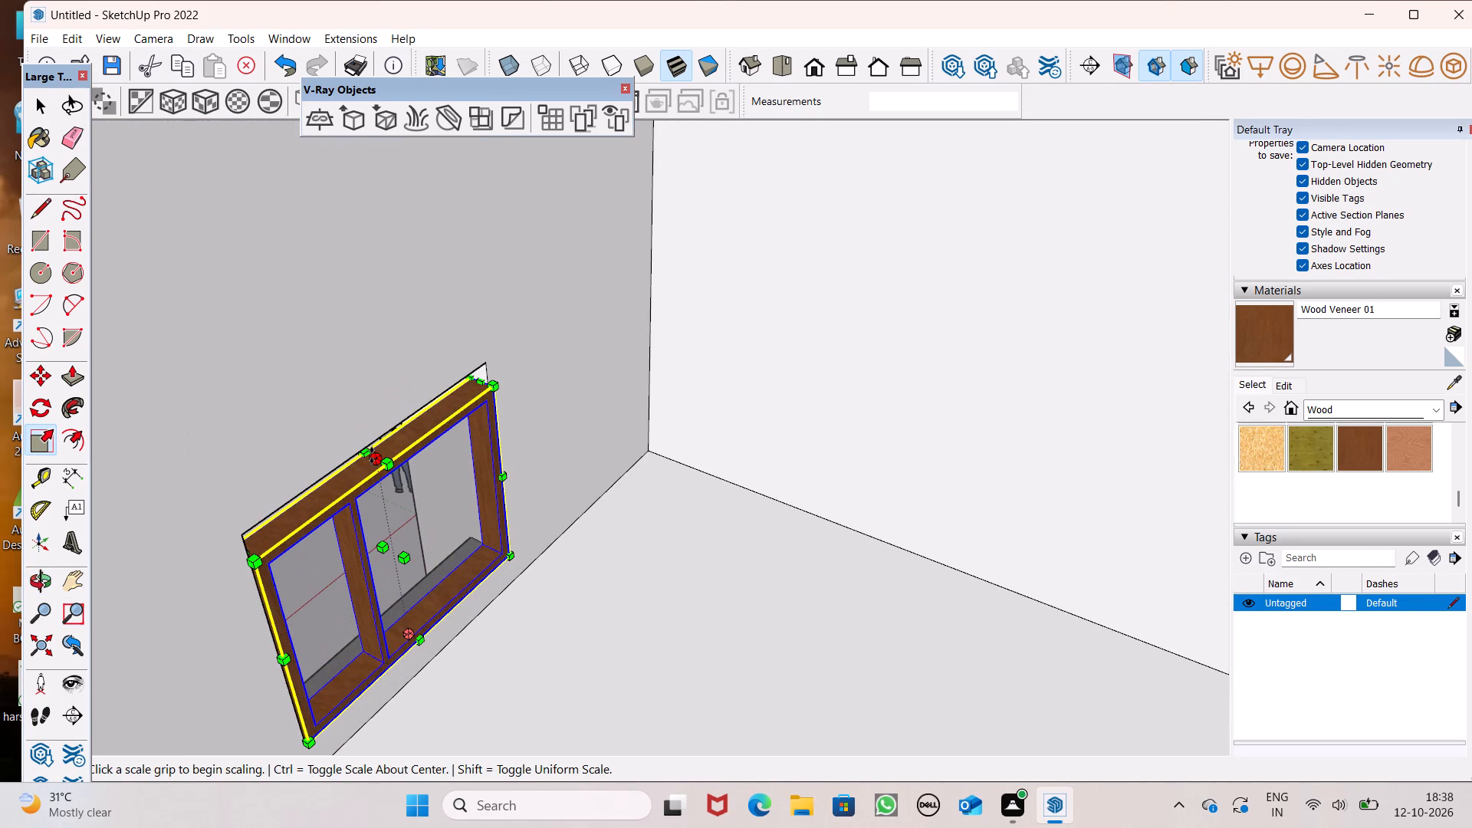
drag(370, 457, 372, 449)
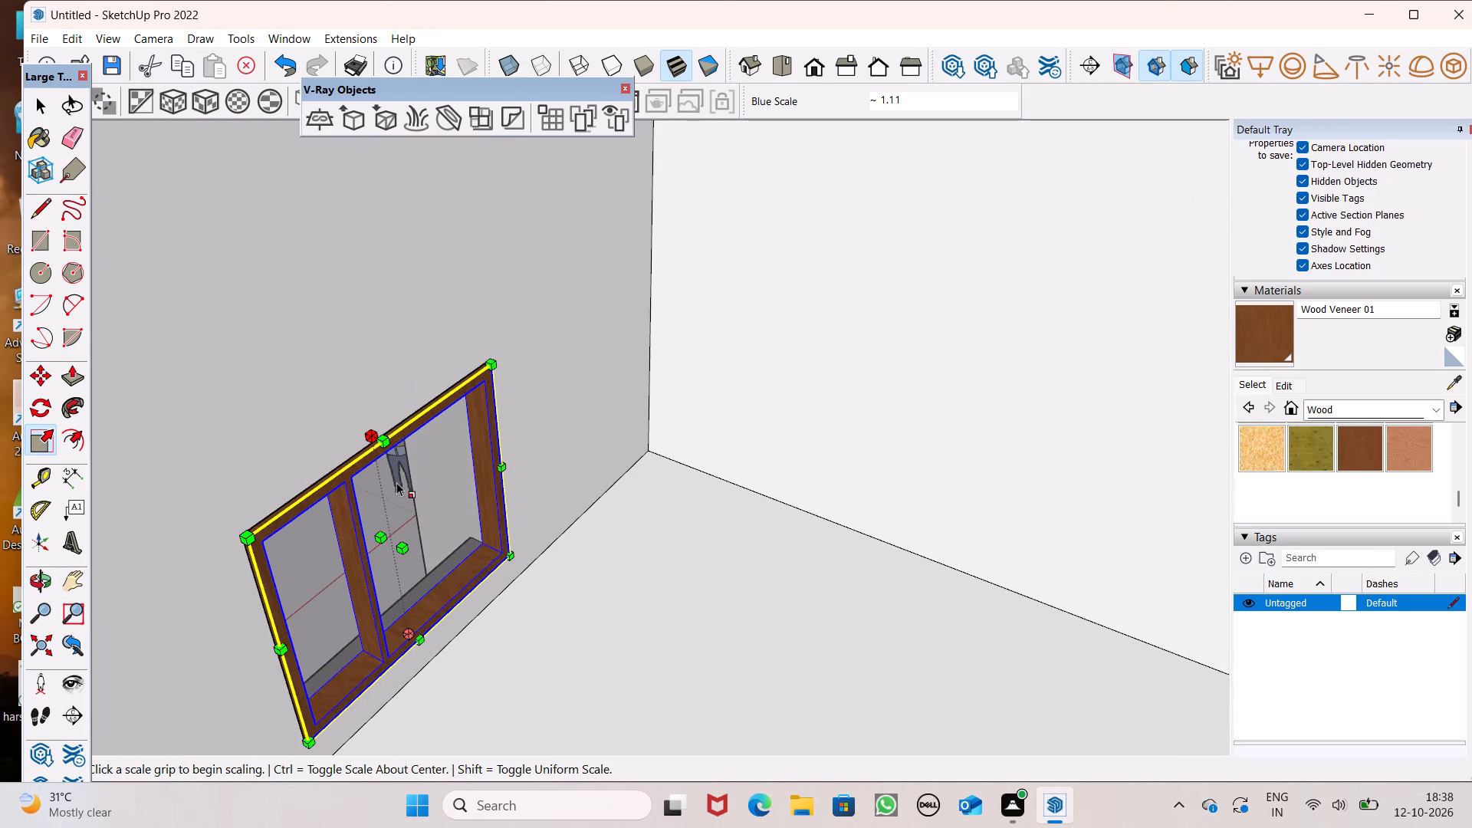
middle_drag(396, 482, 366, 383)
scroll(373, 246, down, 6)
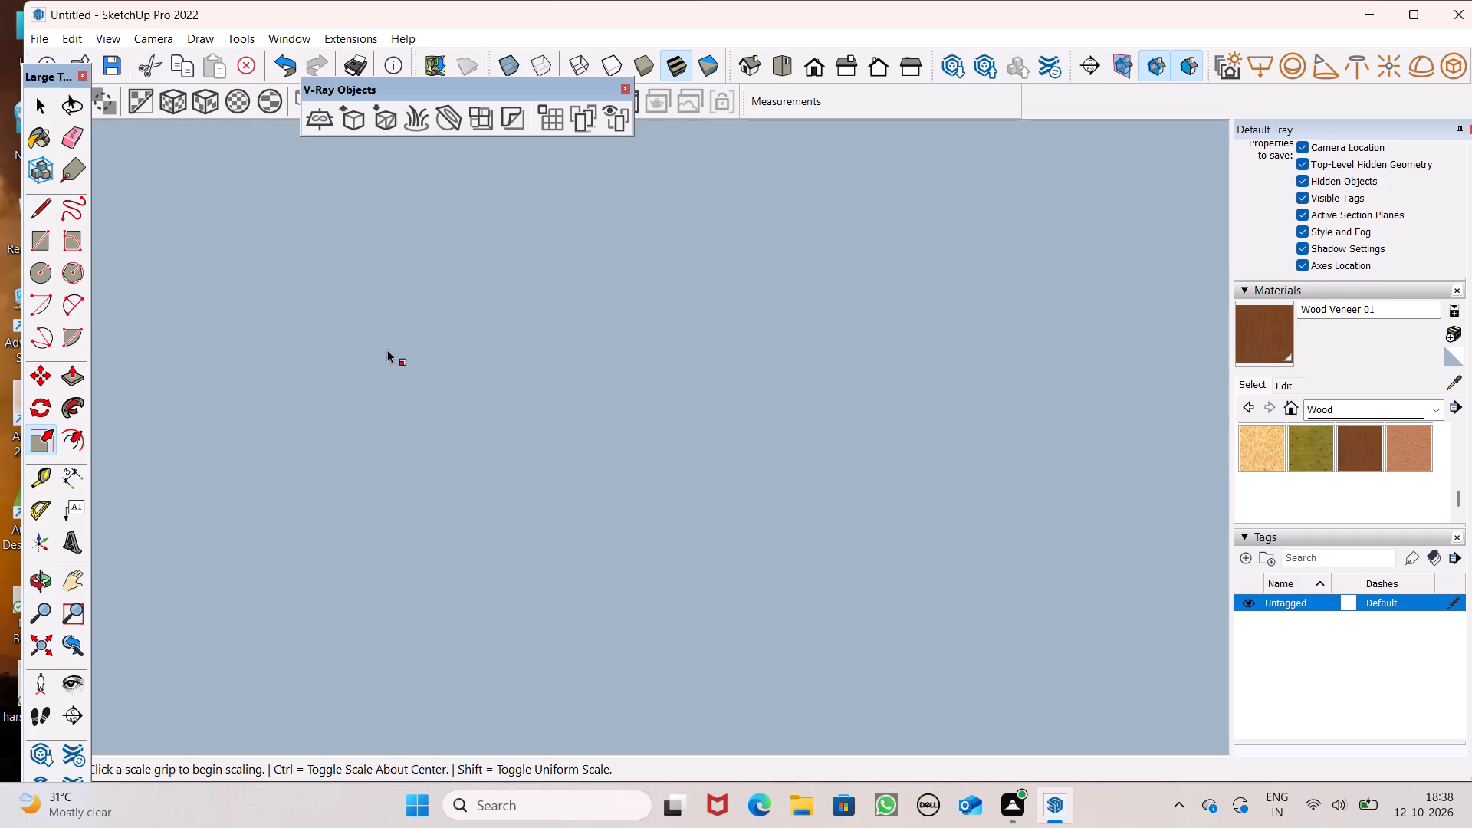
scroll(390, 370, down, 7)
click(822, 78)
scroll(844, 189, down, 7)
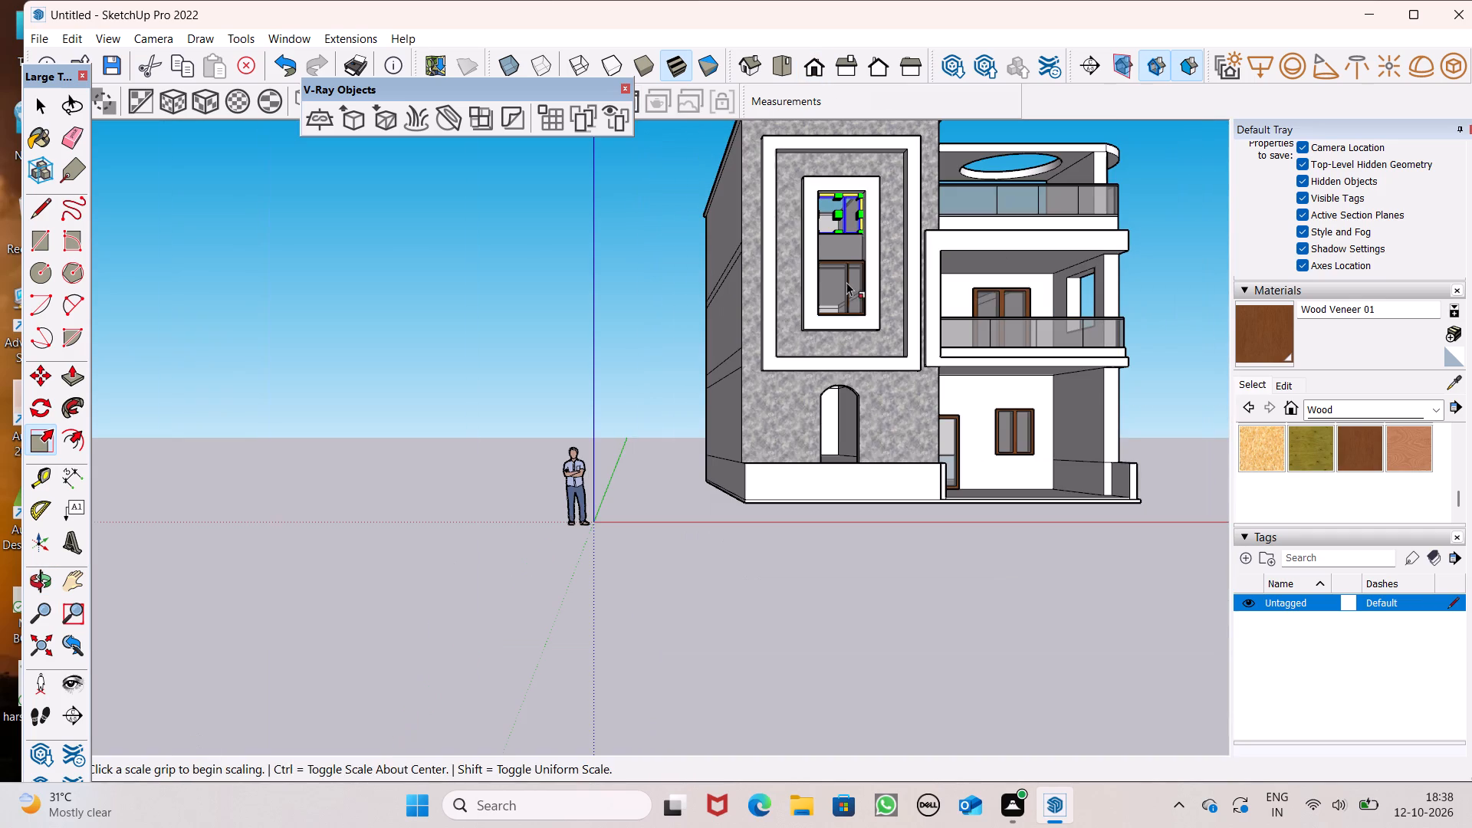
key(space)
click(579, 283)
Scale the lower window's depth down along the green axis from its front face to make it thinner, and deselect it.
scroll(903, 237, up, 7)
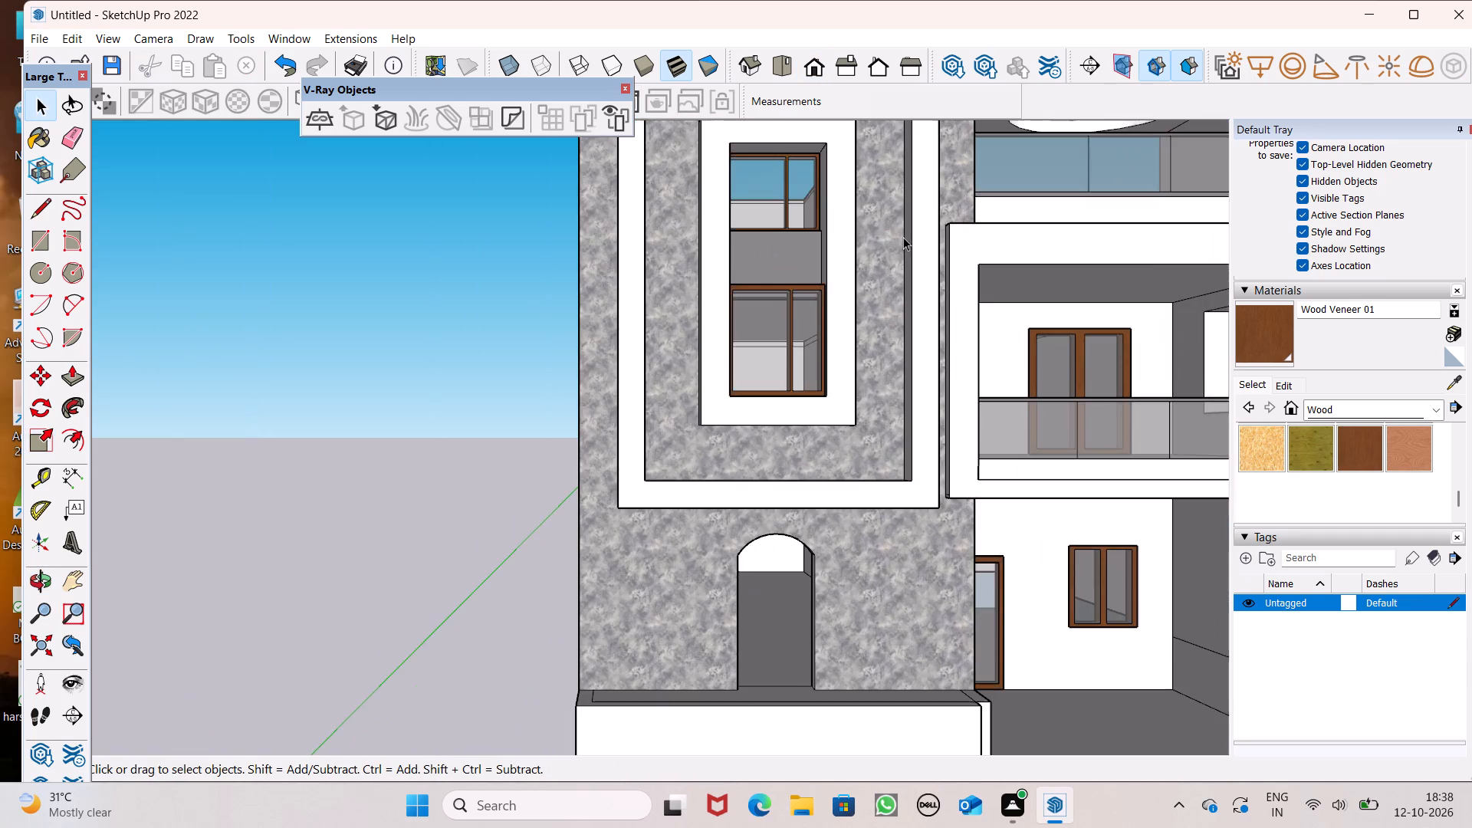
middle_drag(713, 255, 703, 464)
scroll(701, 469, up, 5)
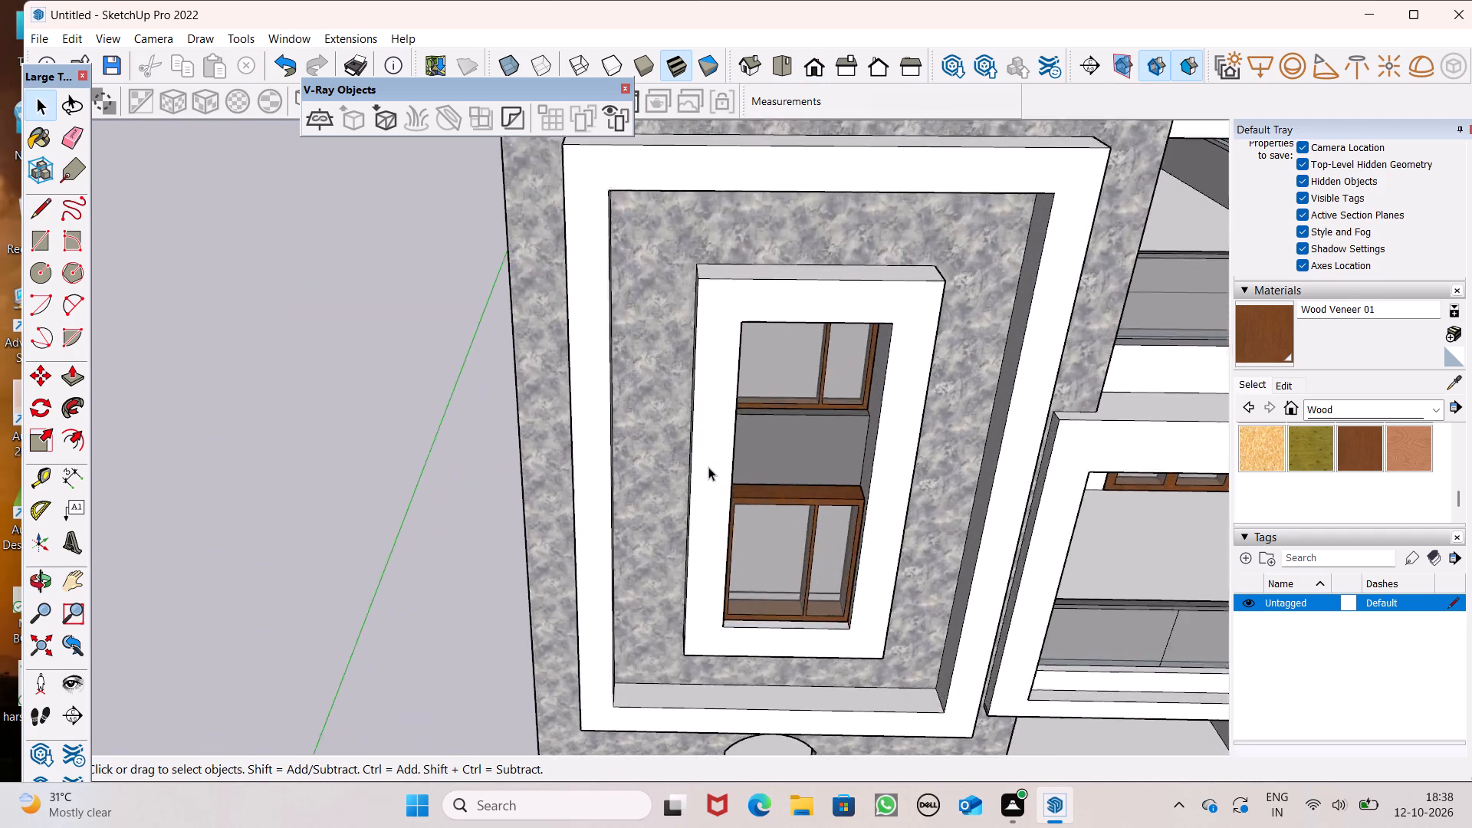
scroll(708, 467, up, 4)
click(914, 567)
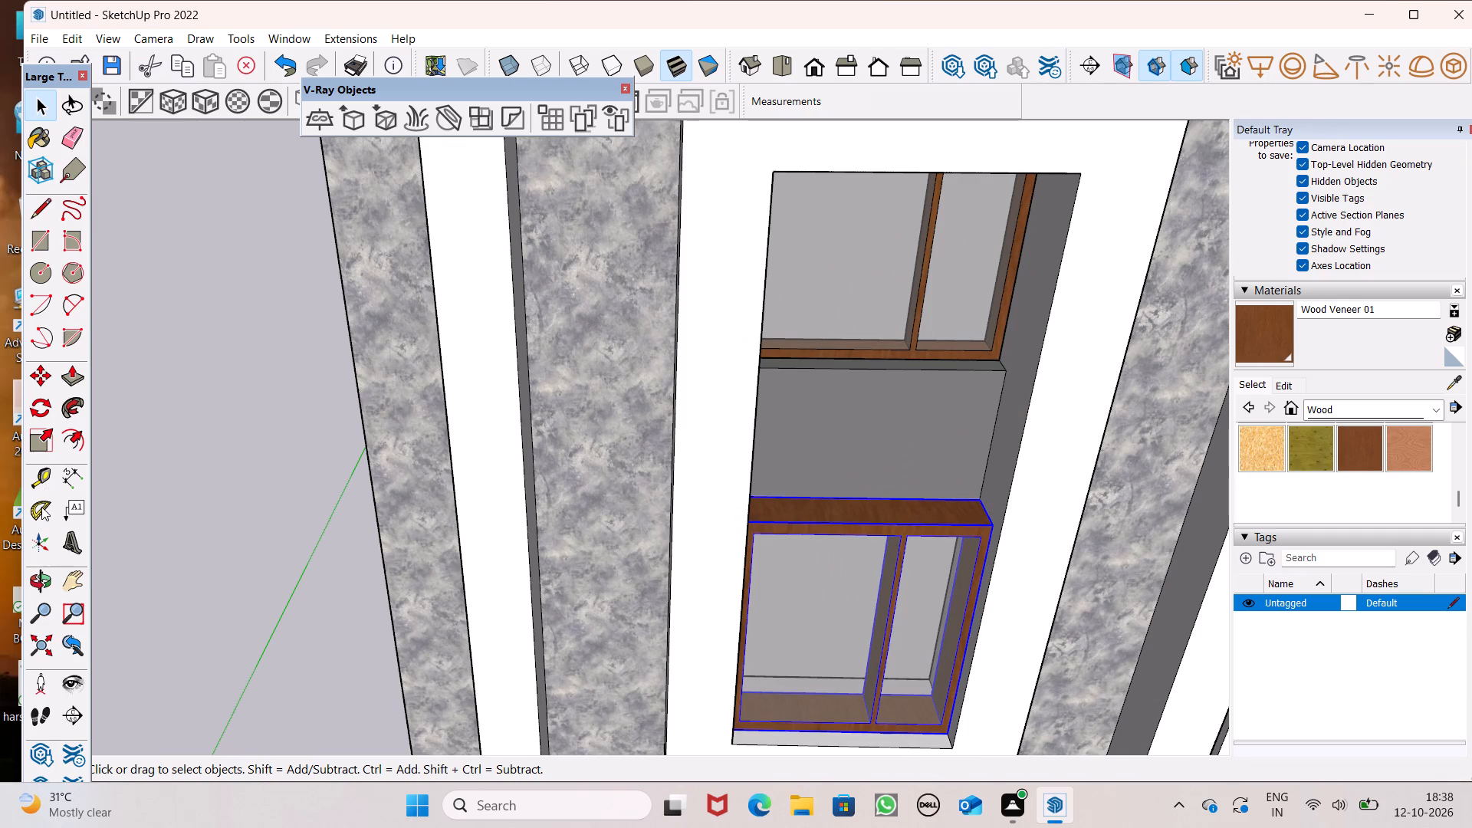
click(44, 435)
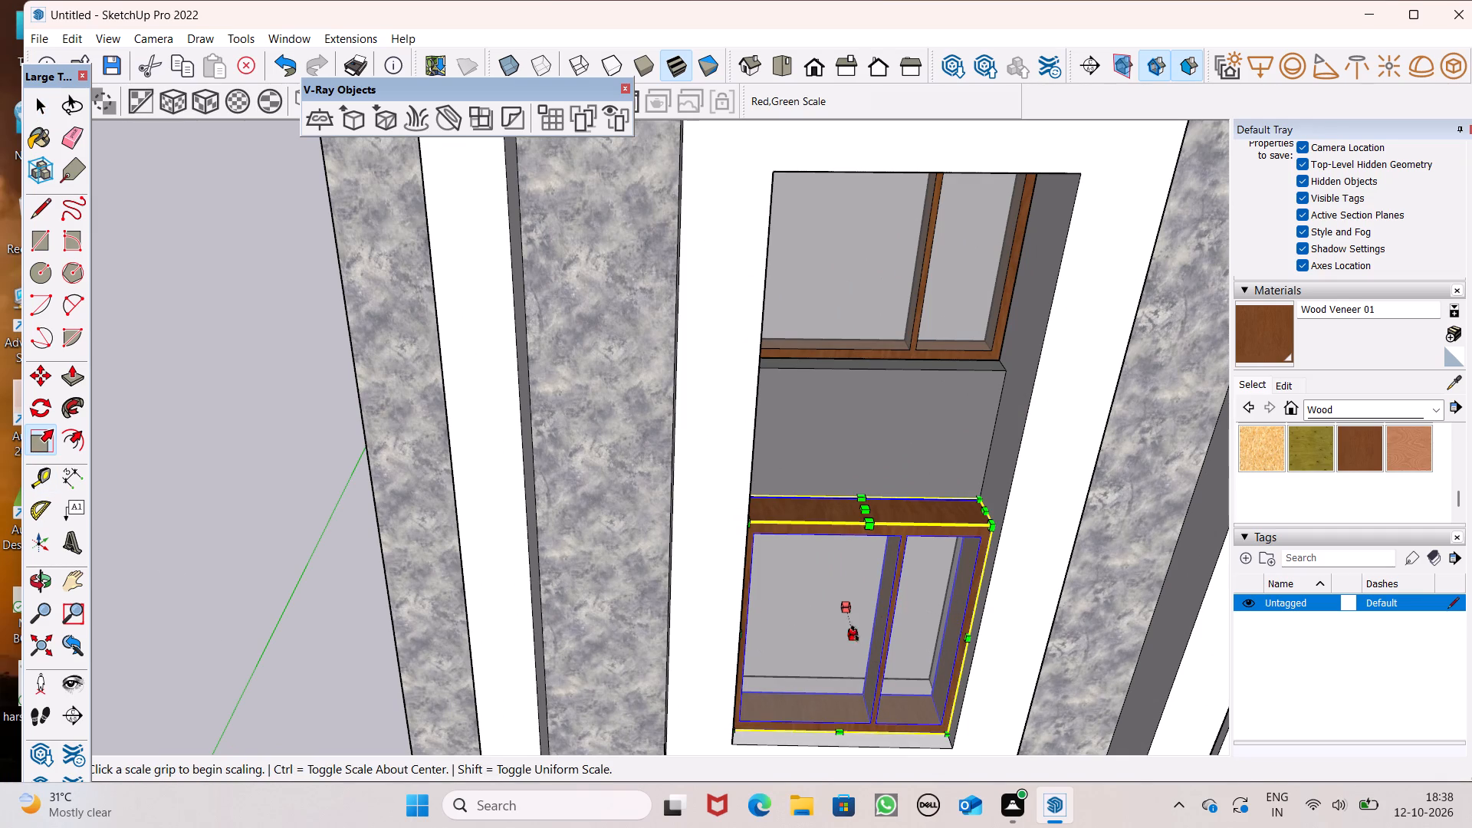
drag(857, 644, 857, 628)
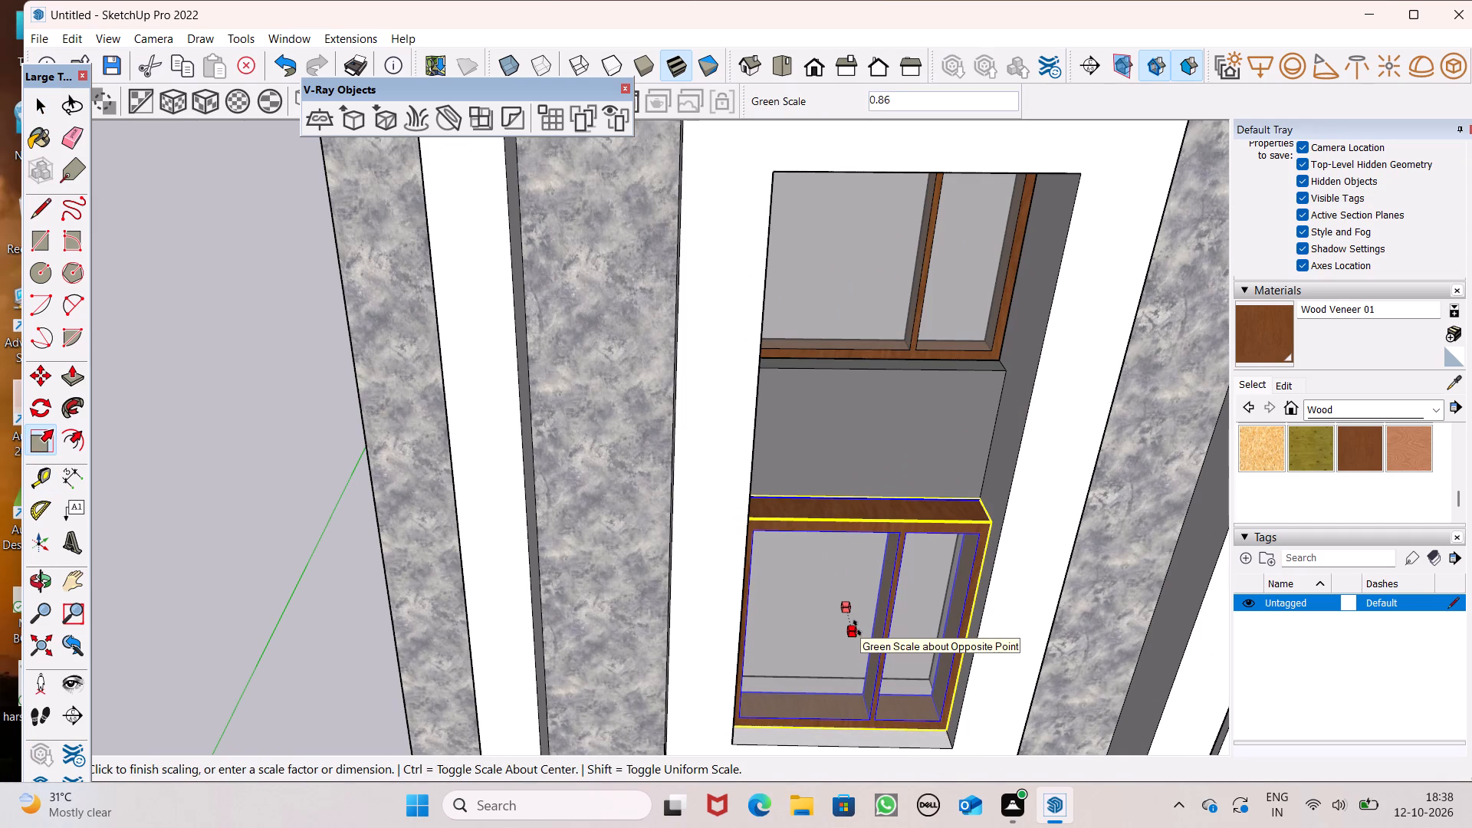
drag(857, 628, 859, 618)
key(space)
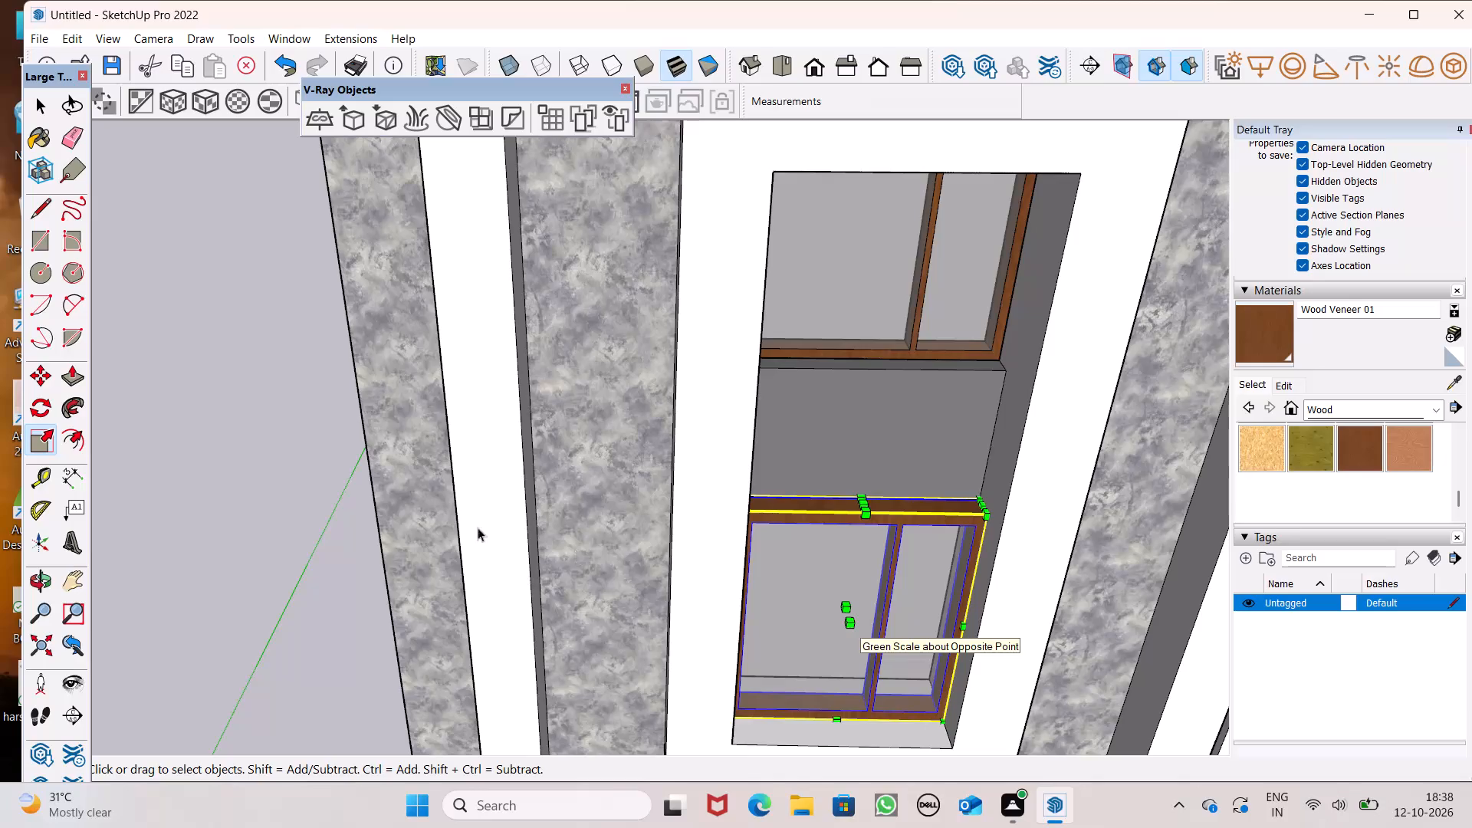
click(294, 480)
Draw a two-point arc across the freestanding white rectangle beside the house, 4' wide with about 1' 6 15/16" bulge reaching its top edge.
scroll(399, 445, down, 14)
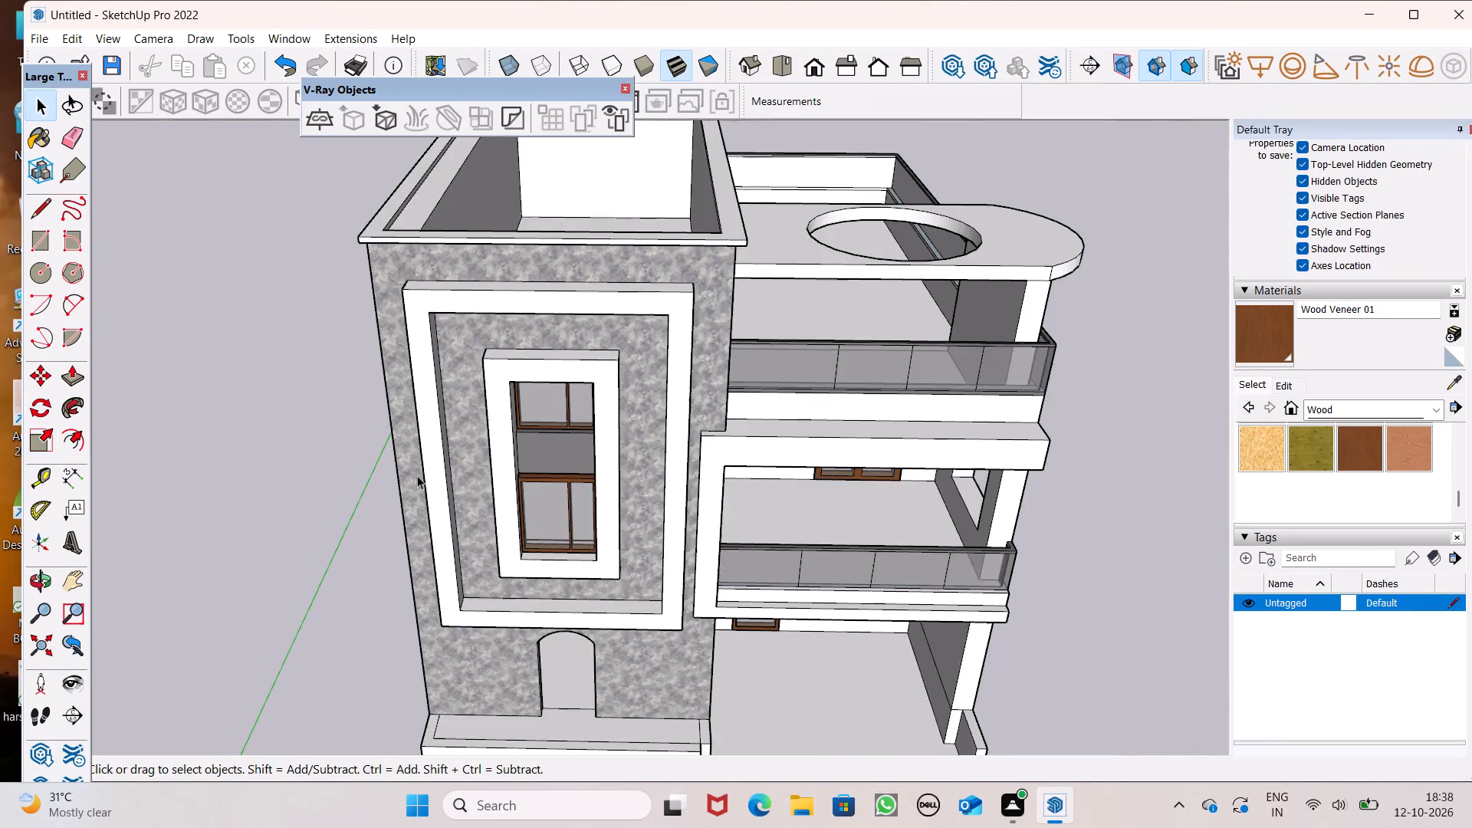
middle_drag(537, 554, 544, 409)
scroll(567, 424, down, 3)
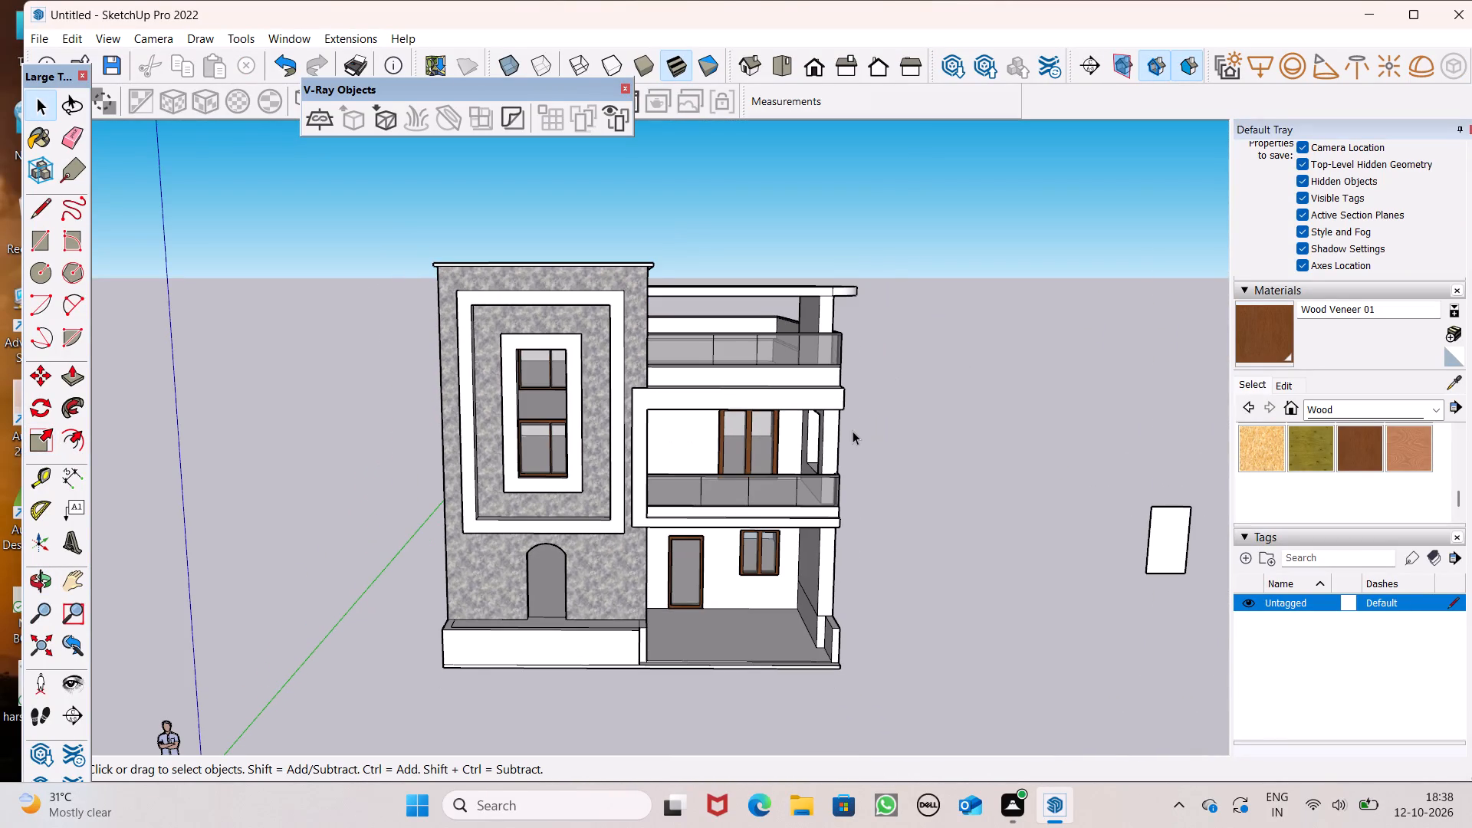
scroll(853, 431, down, 5)
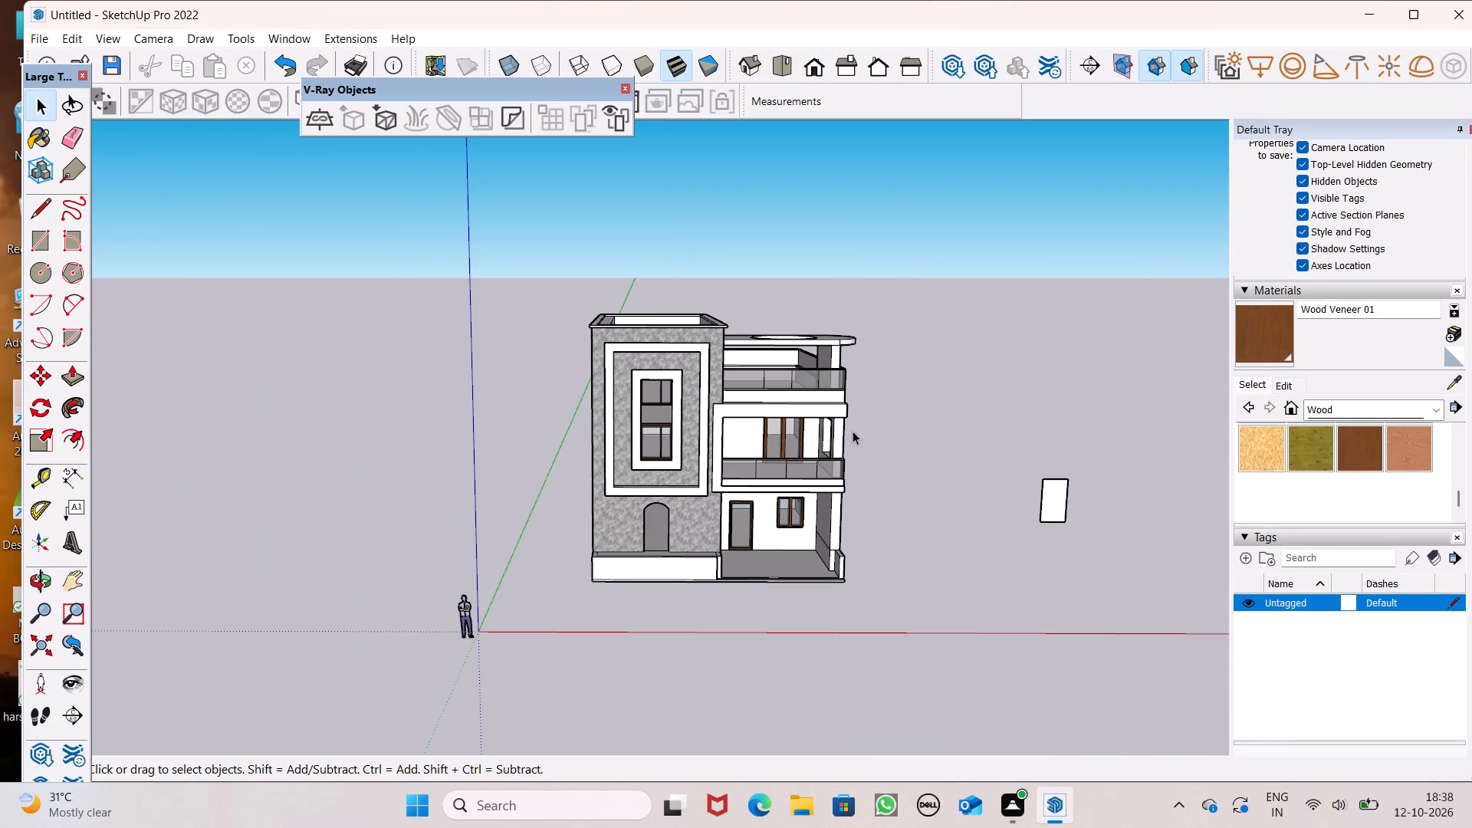
scroll(1097, 468, up, 9)
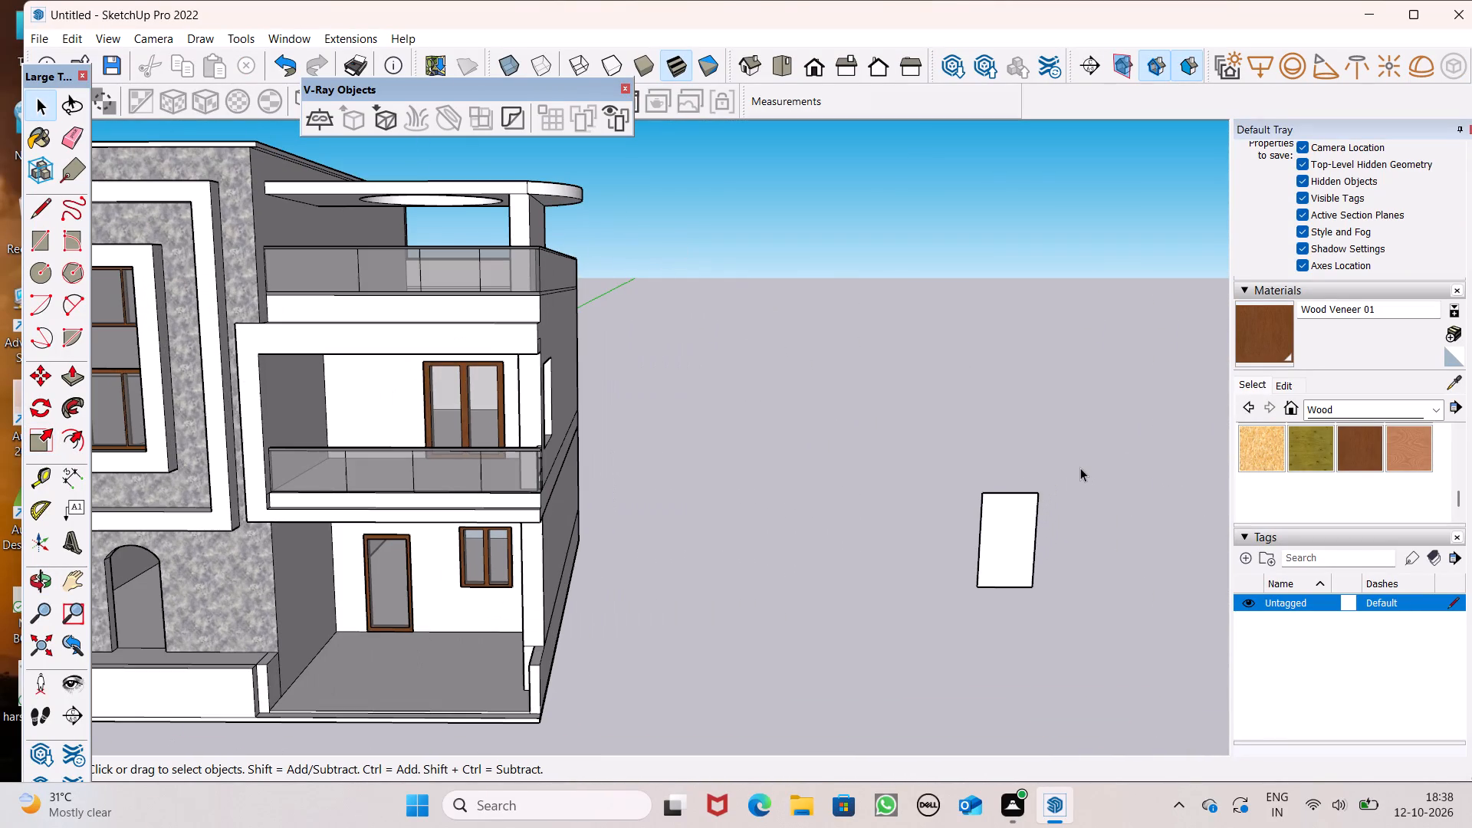
scroll(1080, 468, up, 1)
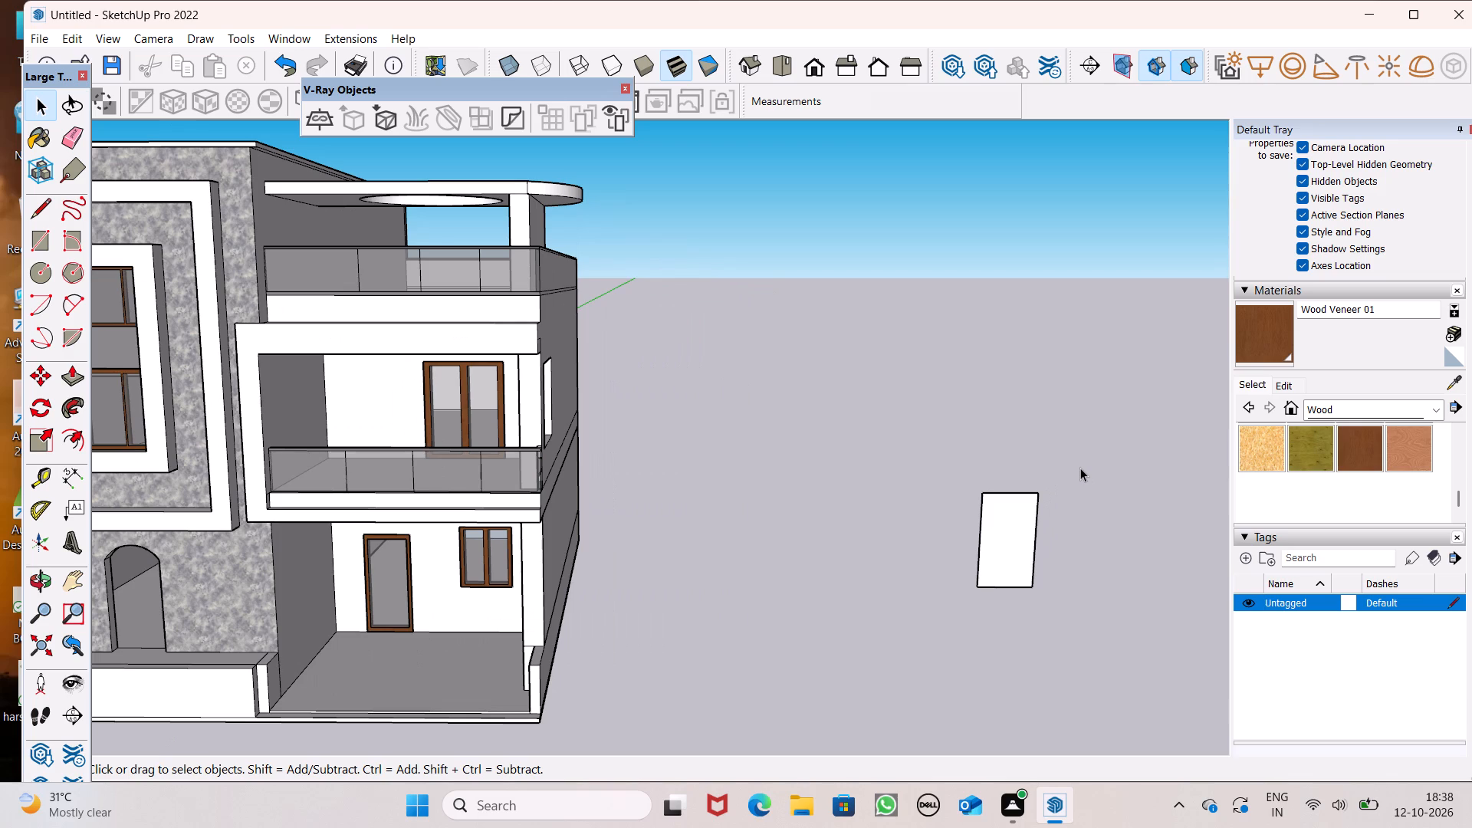
click(65, 315)
scroll(1037, 453, up, 6)
scroll(1035, 537, up, 5)
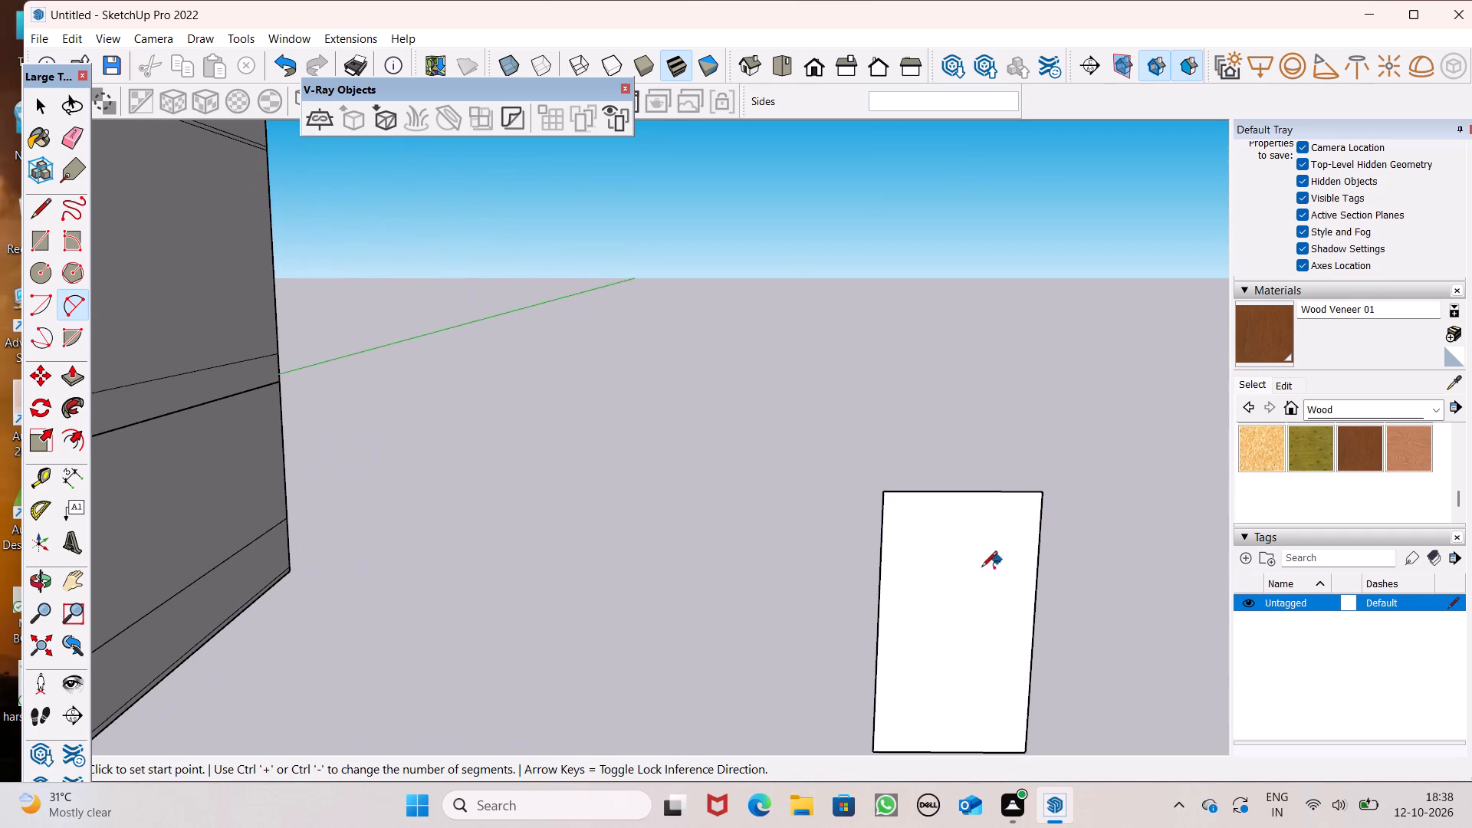
click(879, 552)
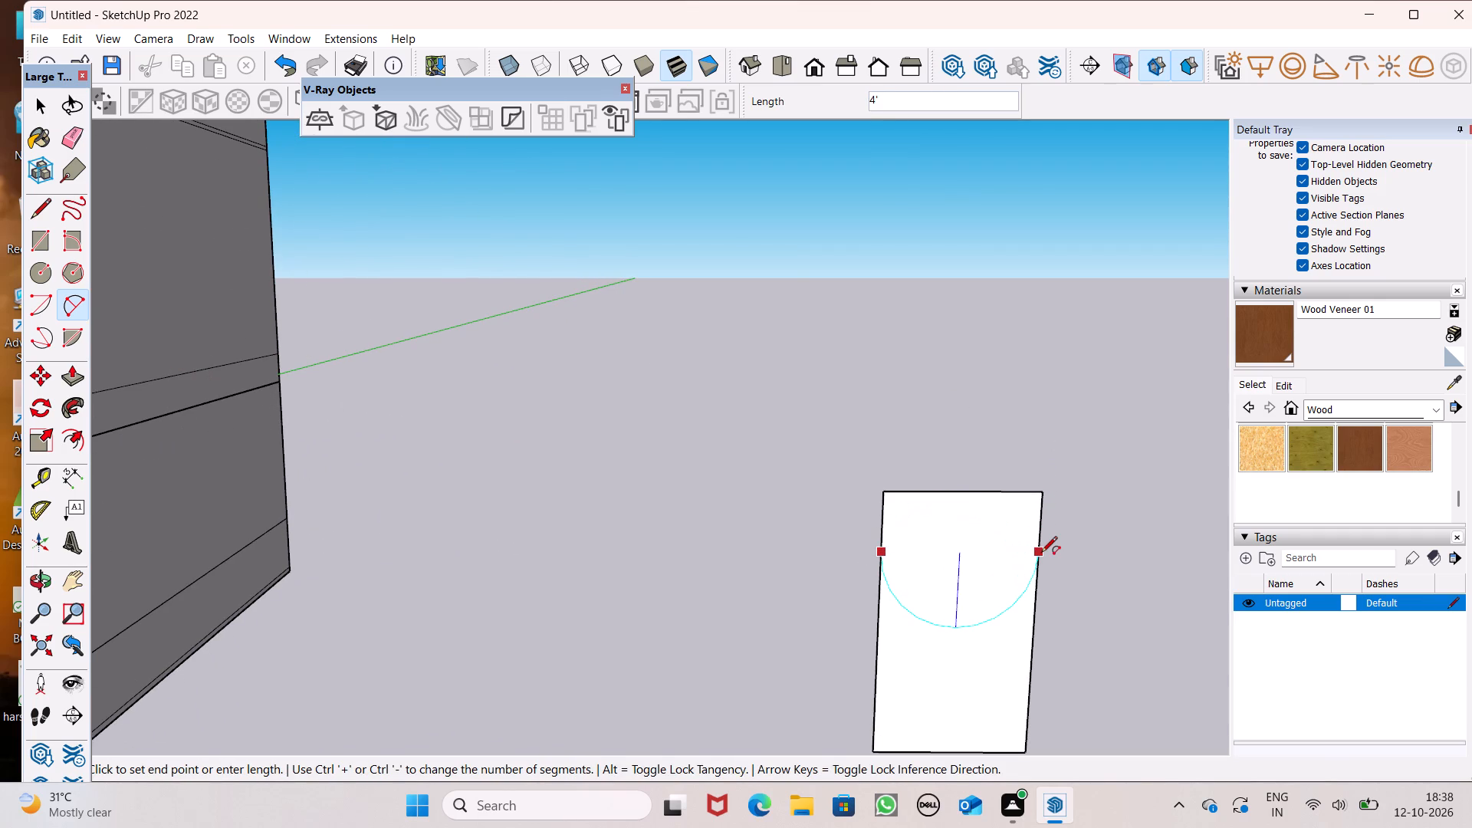
click(1035, 557)
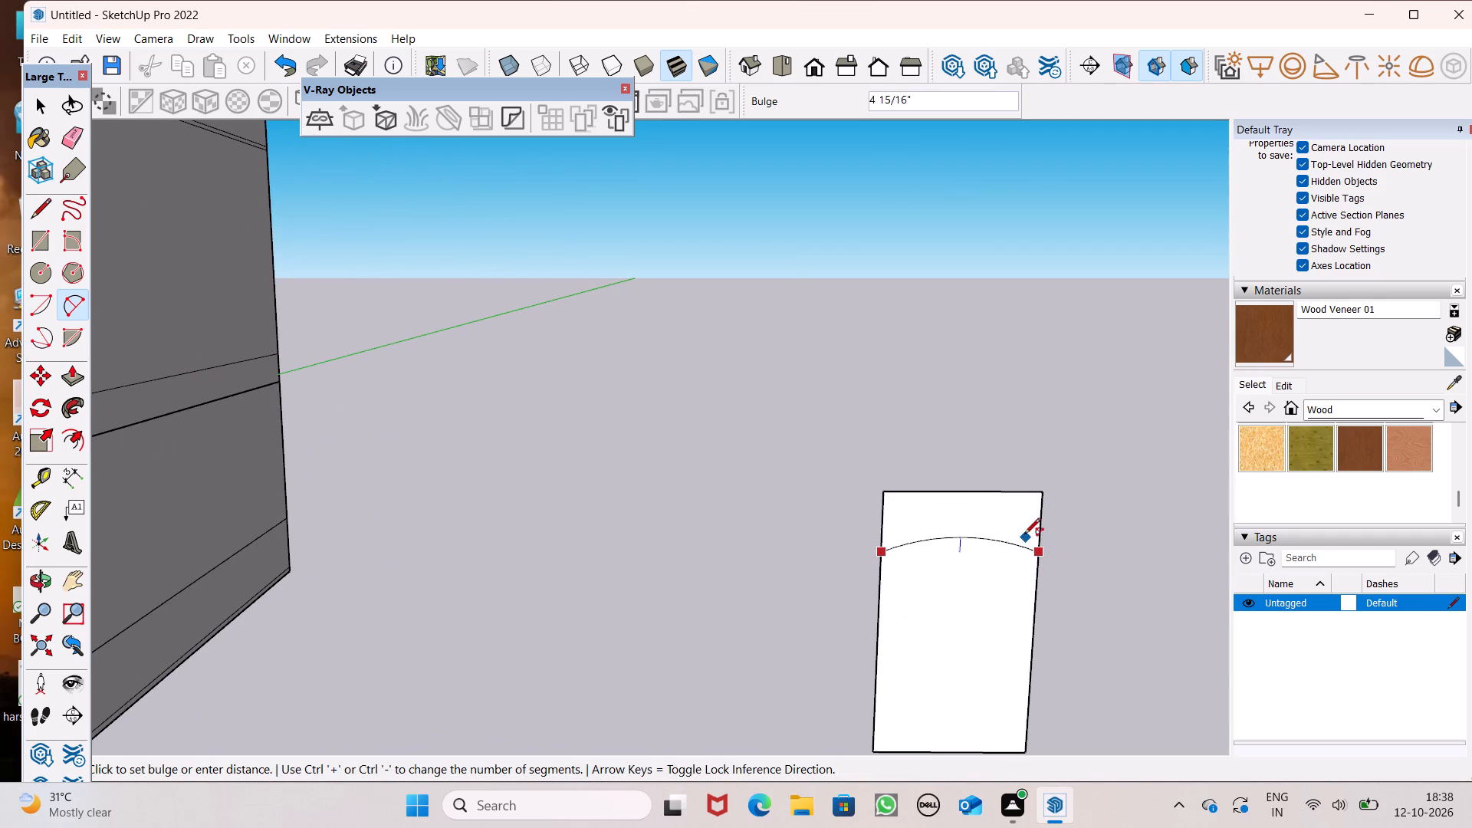
click(1021, 491)
key(space)
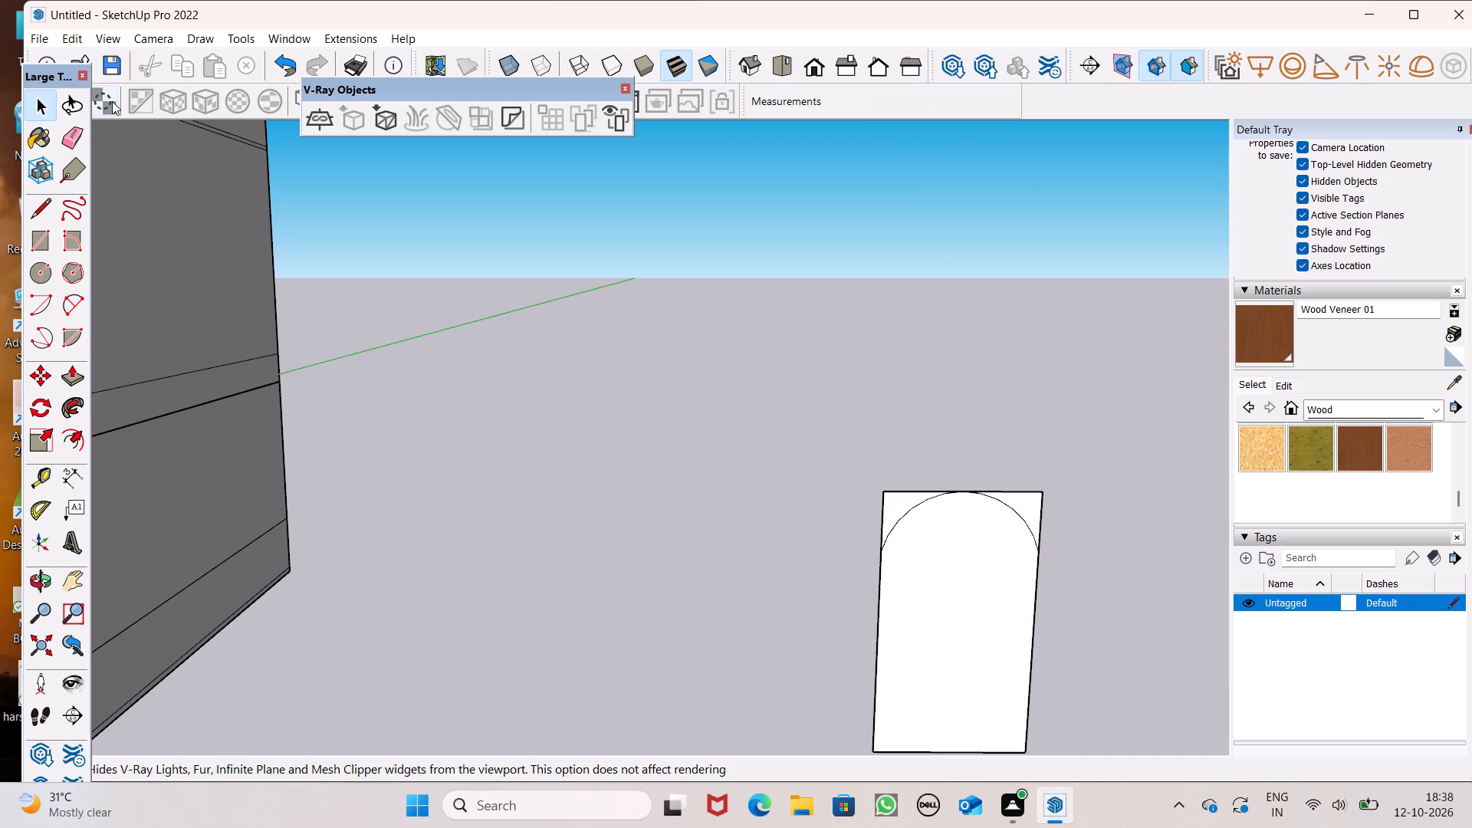
Erase the rectangle's top and side edges outside the arc at both upper corners, leaving an arched panel.
click(62, 133)
scroll(789, 516, up, 6)
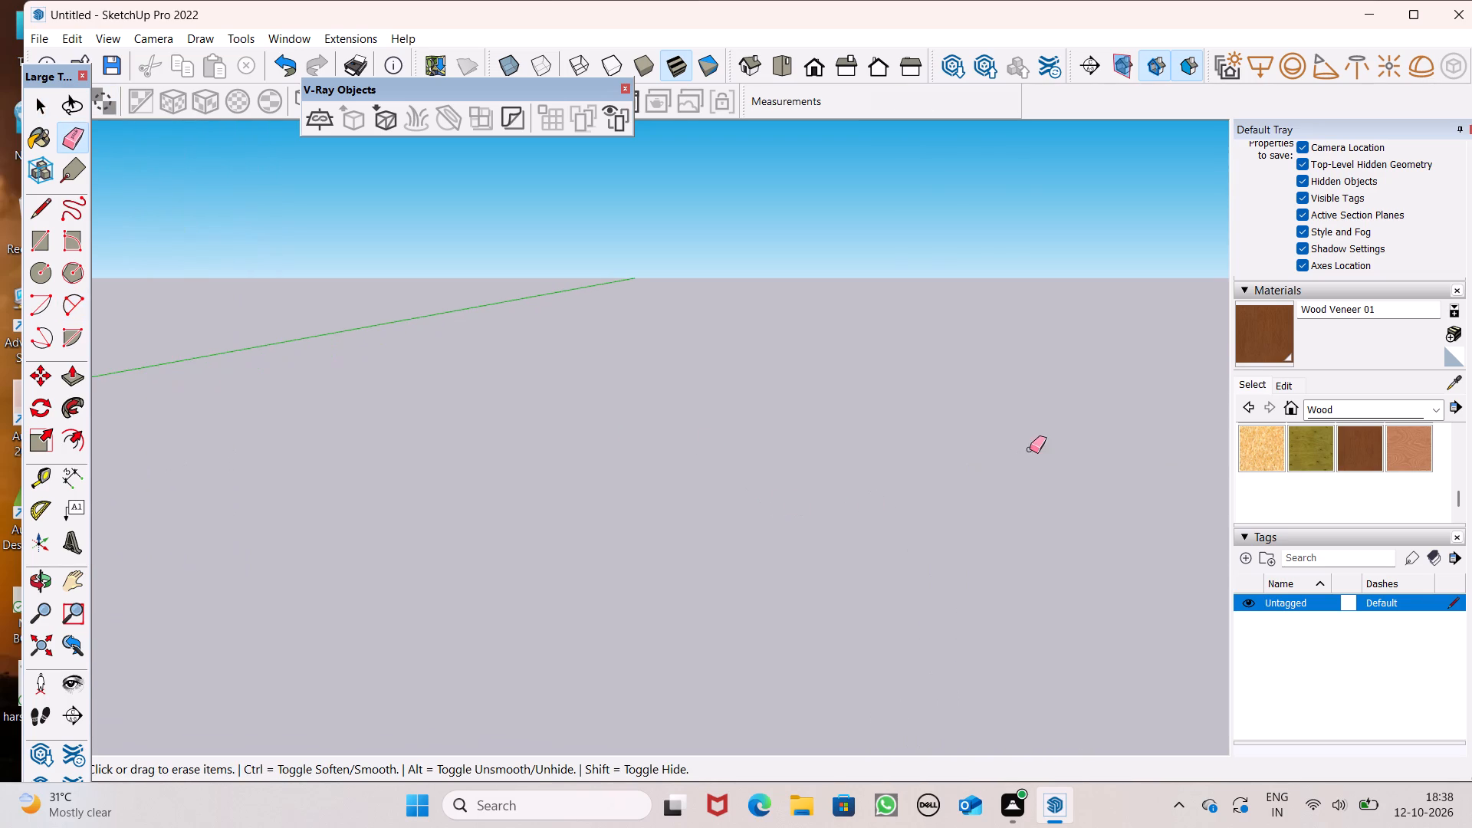
scroll(1004, 542, down, 6)
scroll(1153, 556, up, 3)
drag(1092, 511, 1034, 538)
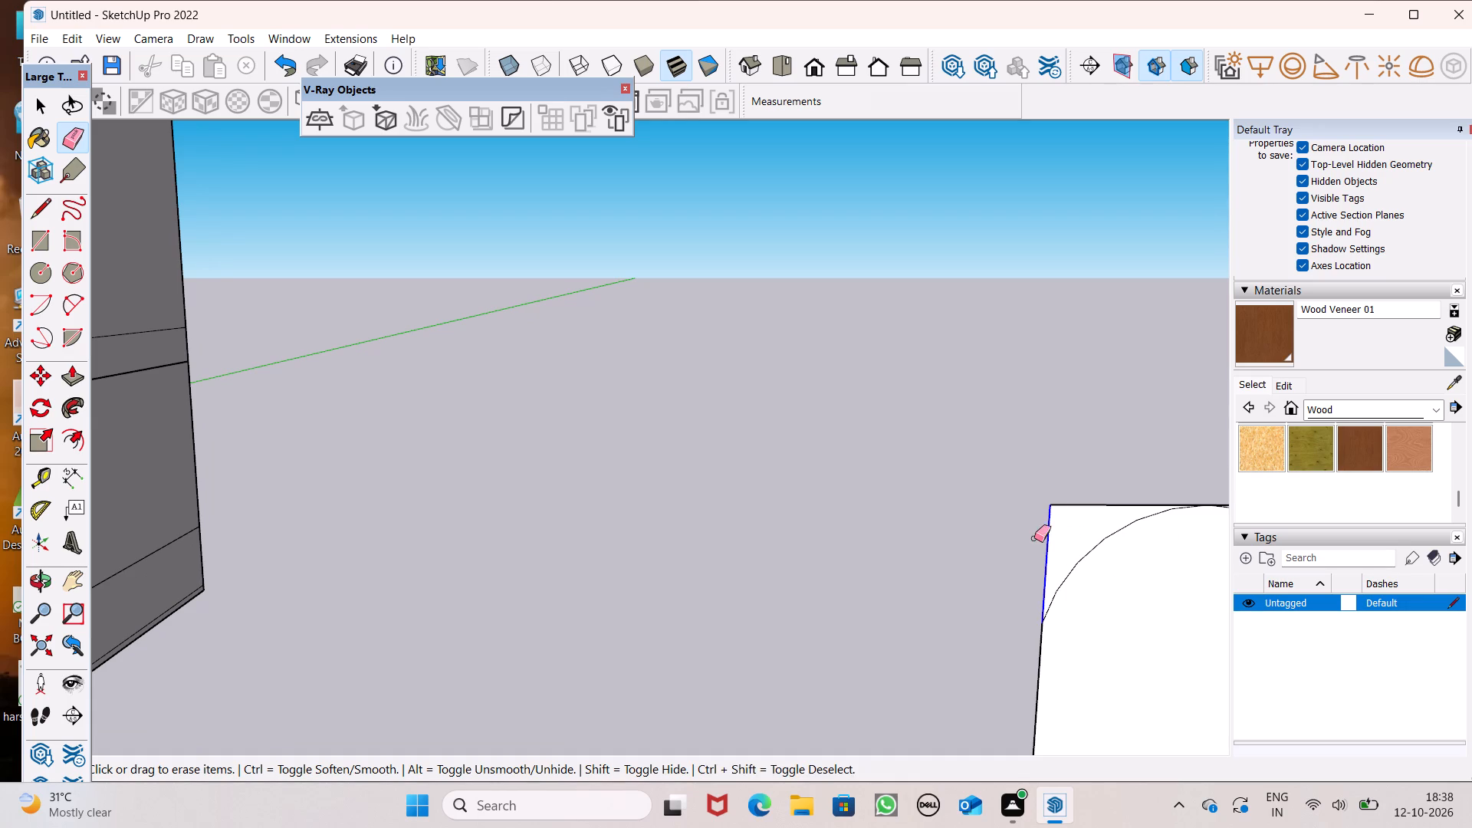
drag(1034, 538, 1064, 499)
scroll(774, 517, down, 5)
scroll(903, 519, up, 5)
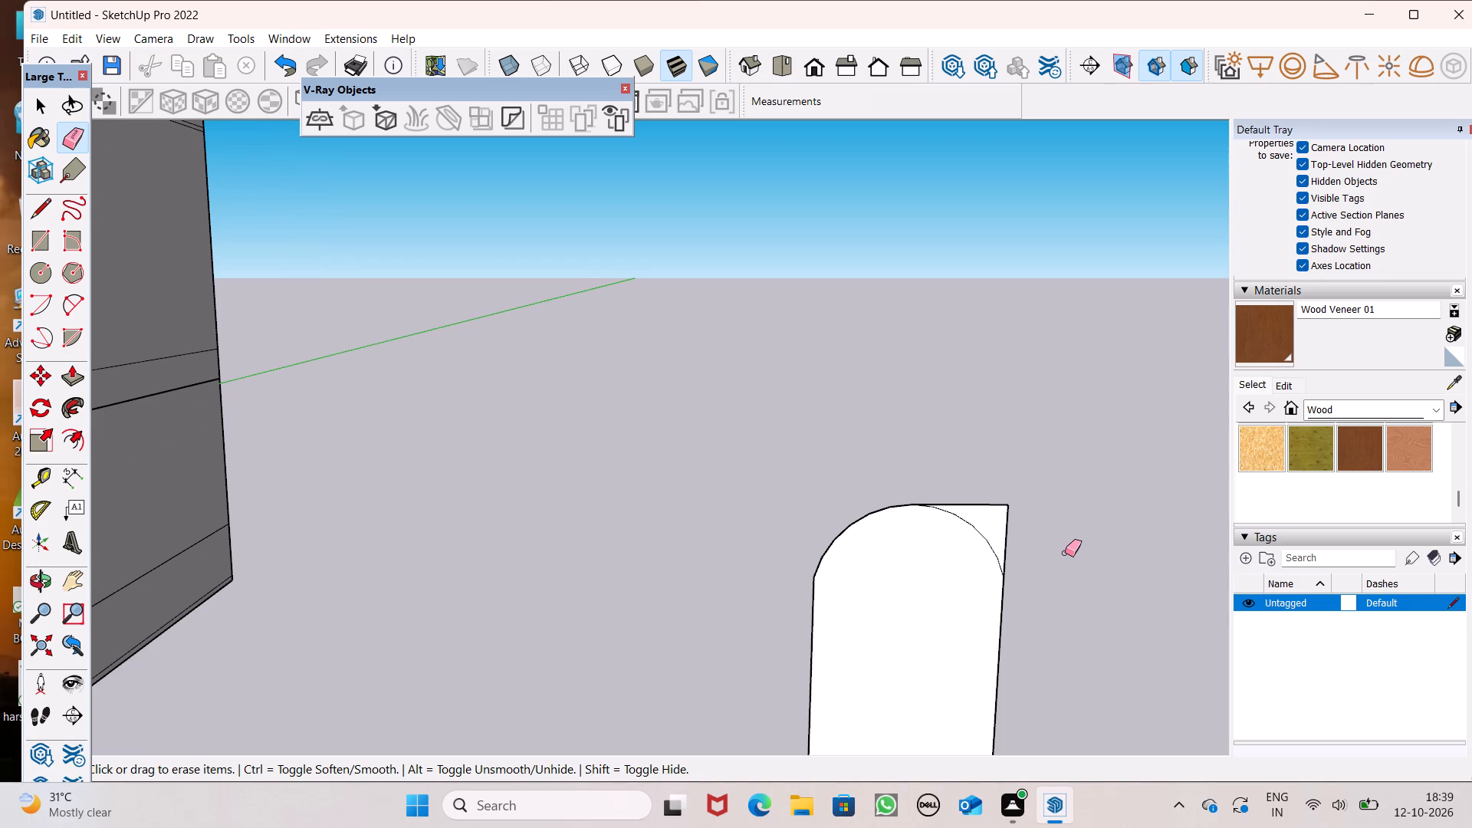
drag(964, 502, 997, 519)
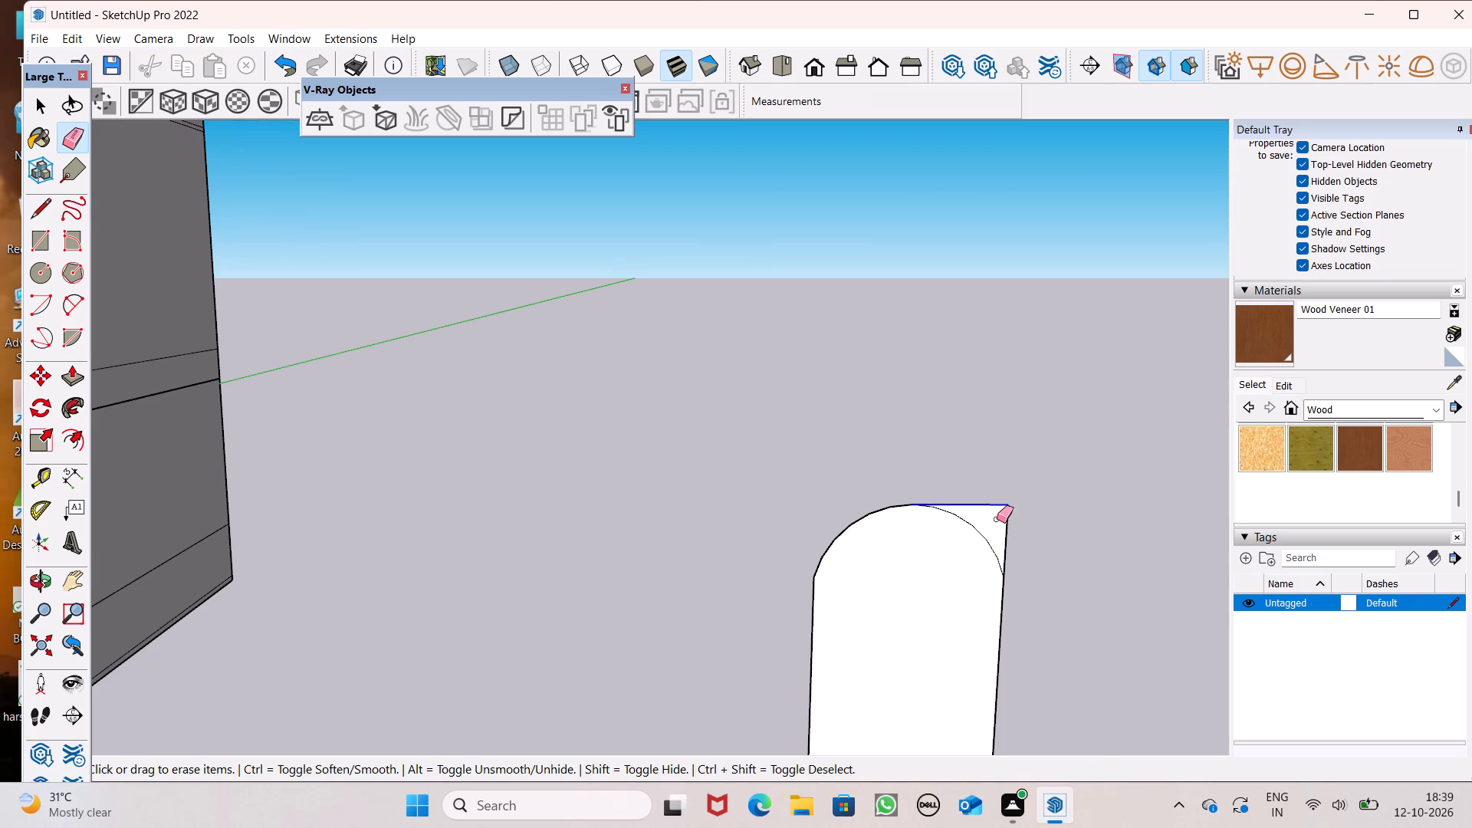
drag(997, 519, 1011, 533)
key(space)
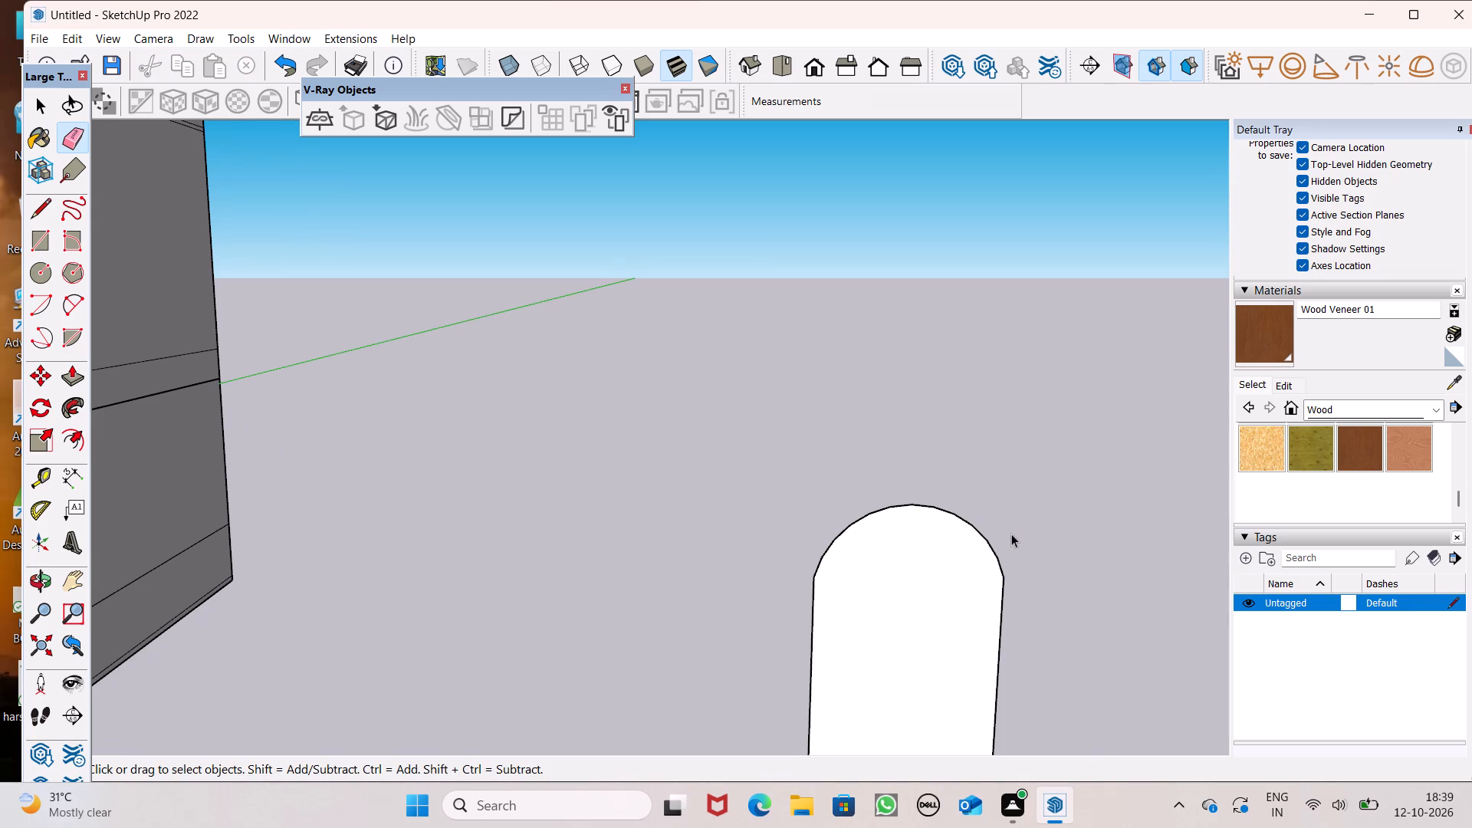
scroll(1011, 534, down, 6)
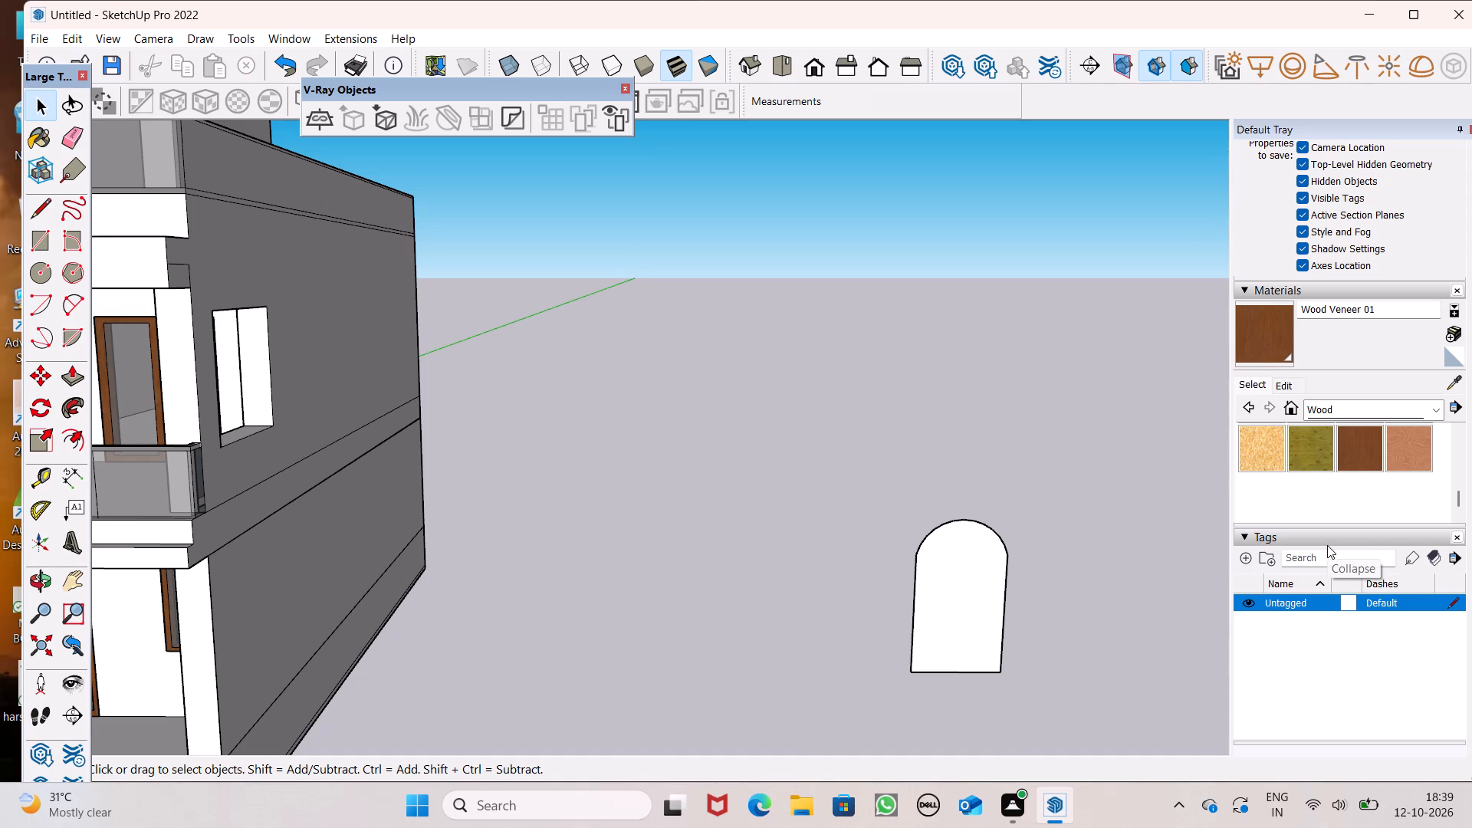
scroll(1342, 475, down, 1)
Offset the arched panel's outline inward by about 3 13/16" to form a frame border around its face.
scroll(1358, 245, down, 3)
scroll(1349, 327, down, 5)
scroll(614, 270, down, 5)
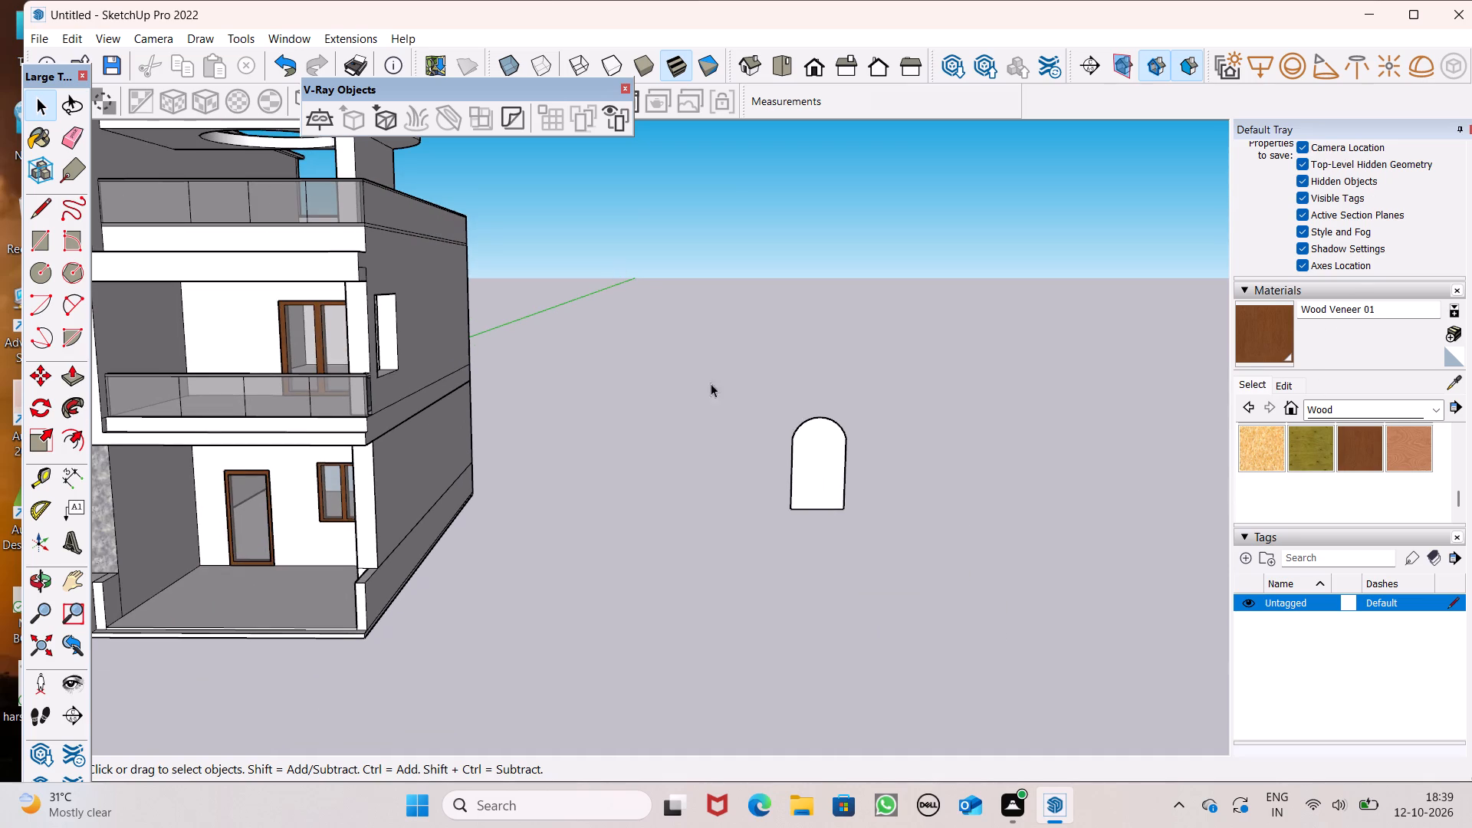
scroll(732, 418, up, 2)
scroll(757, 366, down, 3)
scroll(581, 483, up, 2)
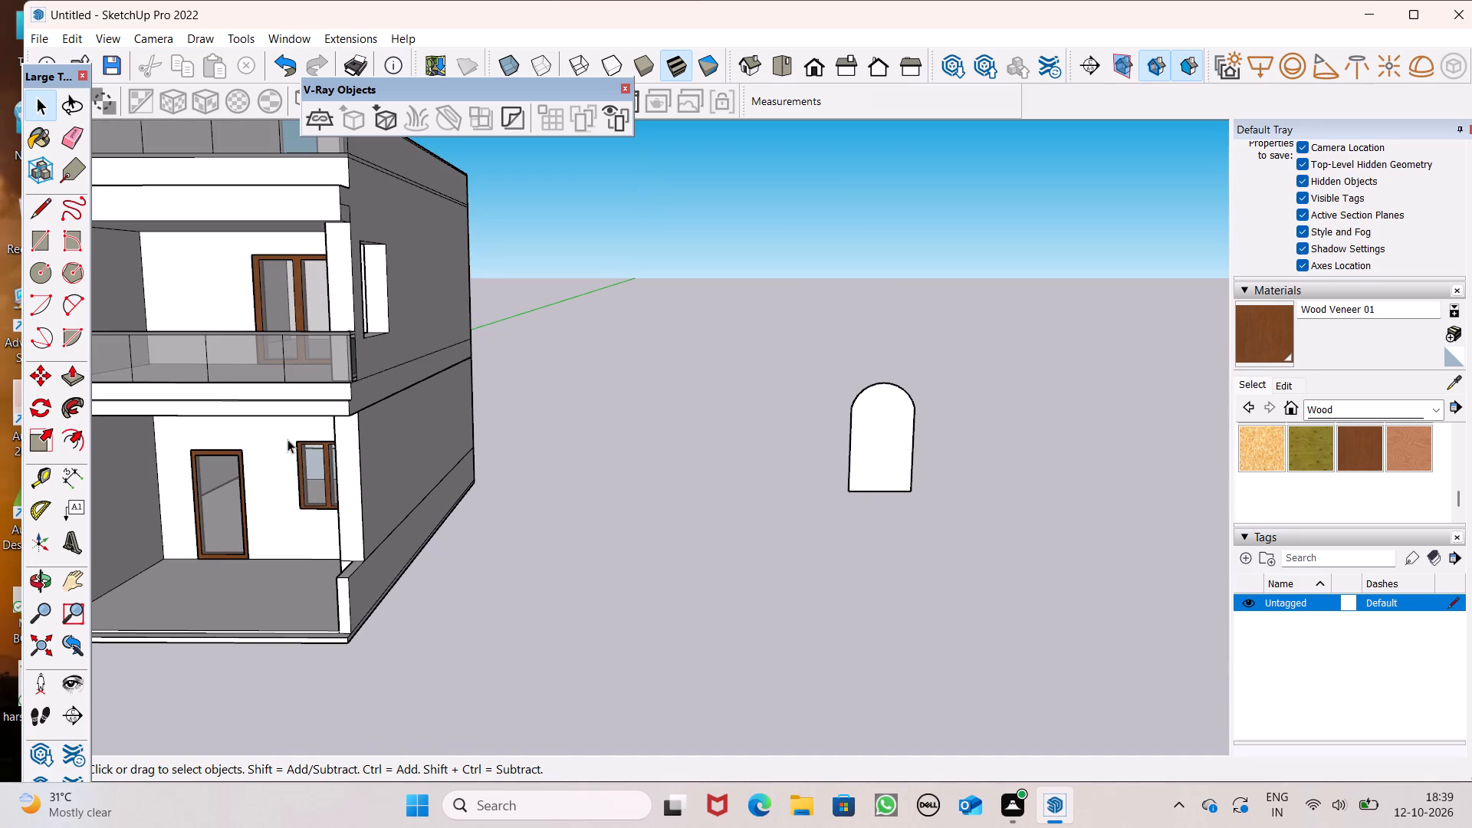
click(72, 435)
scroll(849, 408, up, 3)
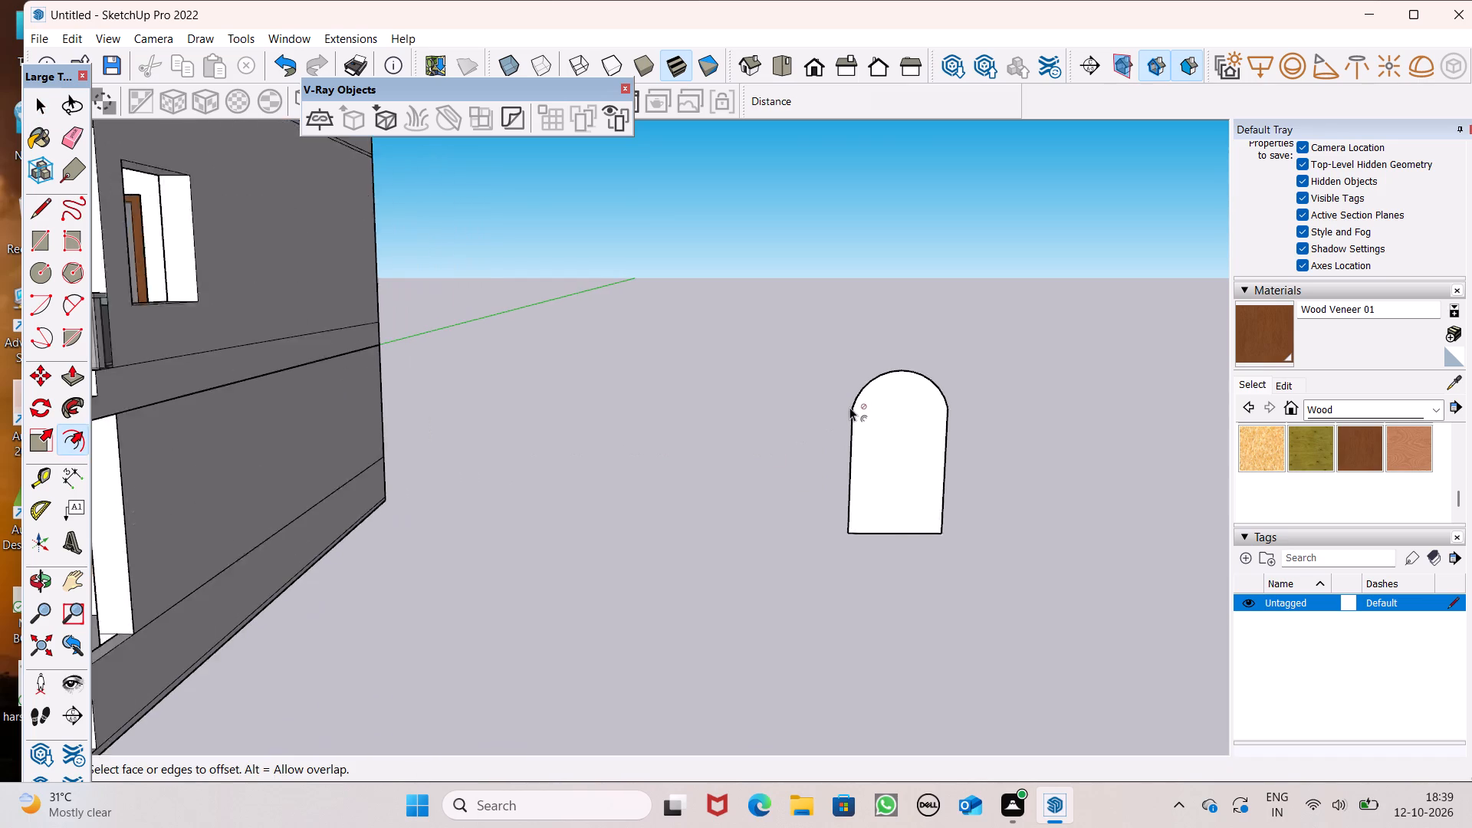
scroll(849, 407, up, 3)
click(909, 376)
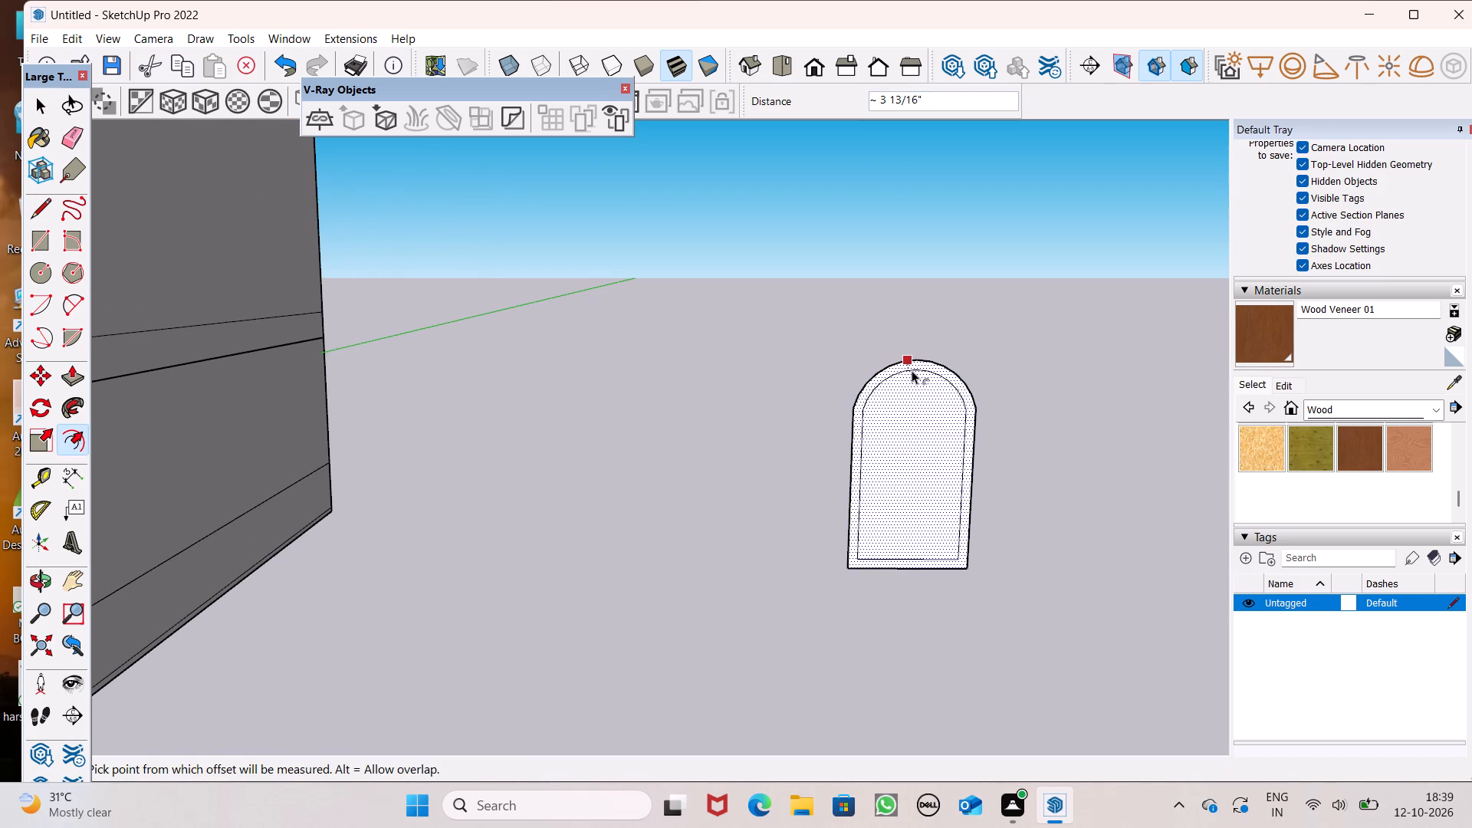
click(1276, 342)
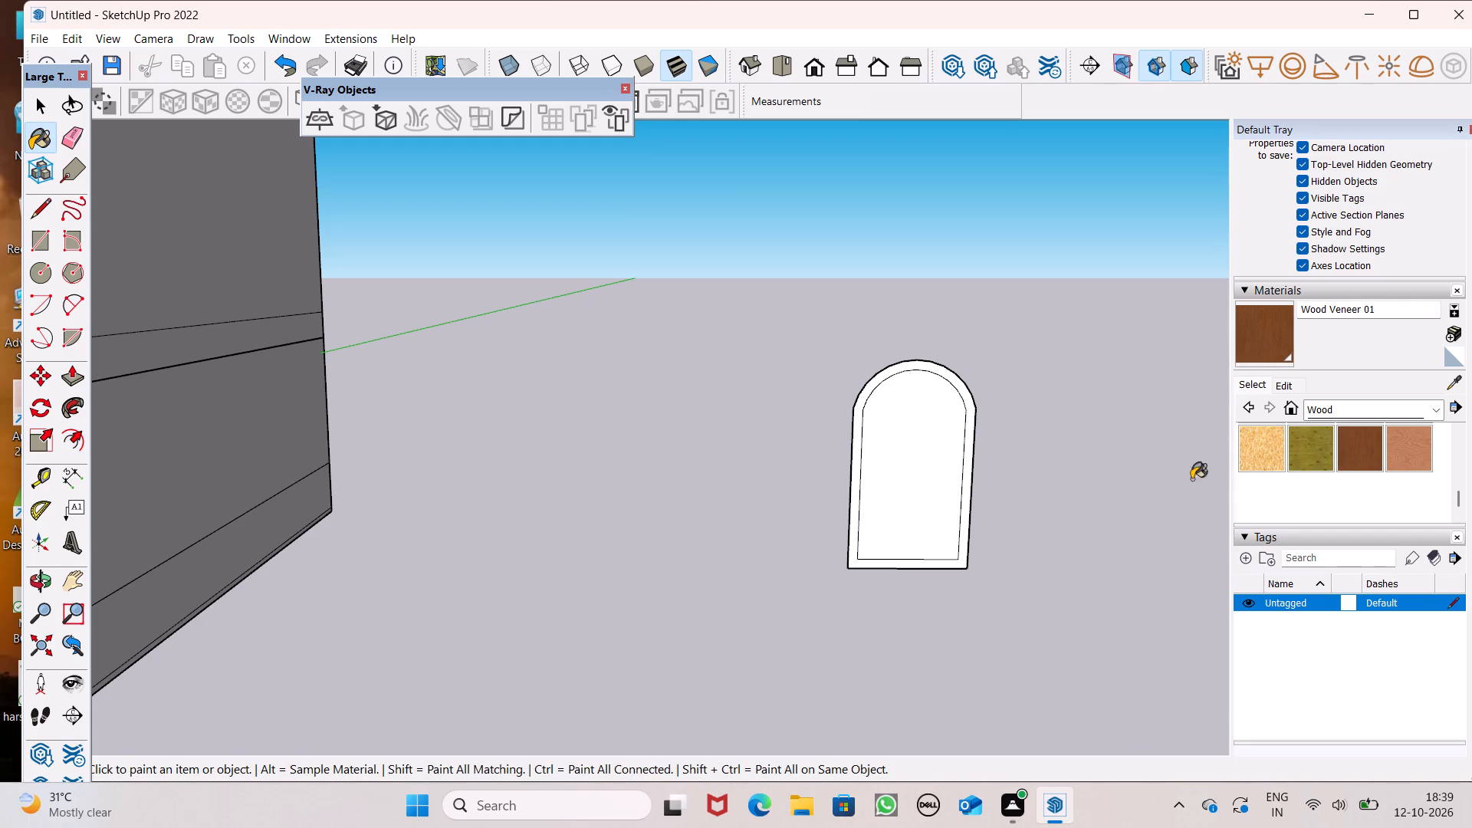
key(space)
Push/Pull the frame border on the arched panel's back face outward by 6".
scroll(1138, 343, down, 11)
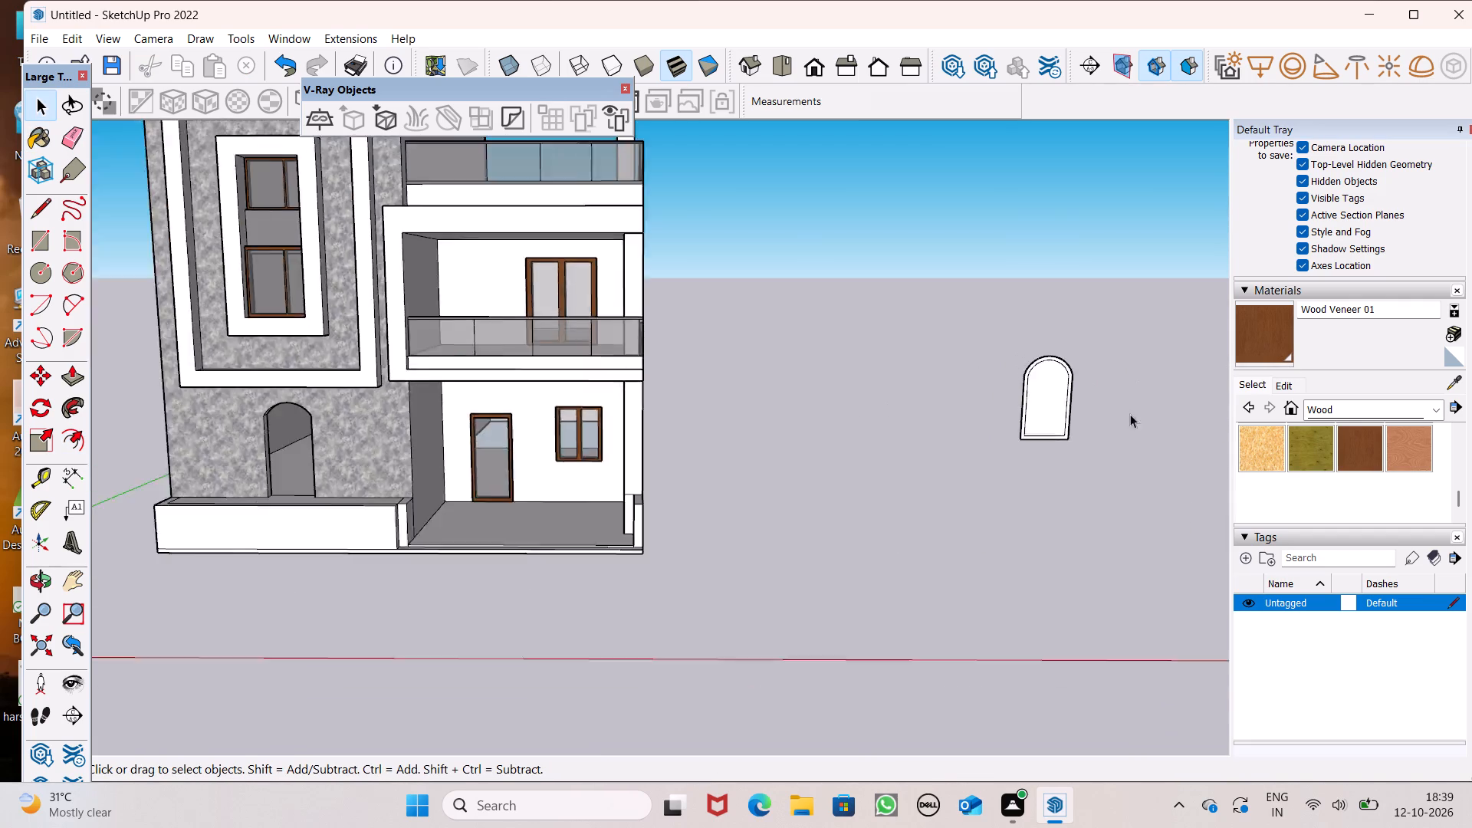
scroll(1130, 414, up, 1)
middle_drag(1126, 425, 540, 606)
scroll(610, 528, down, 6)
middle_drag(577, 613, 132, 544)
scroll(132, 544, up, 3)
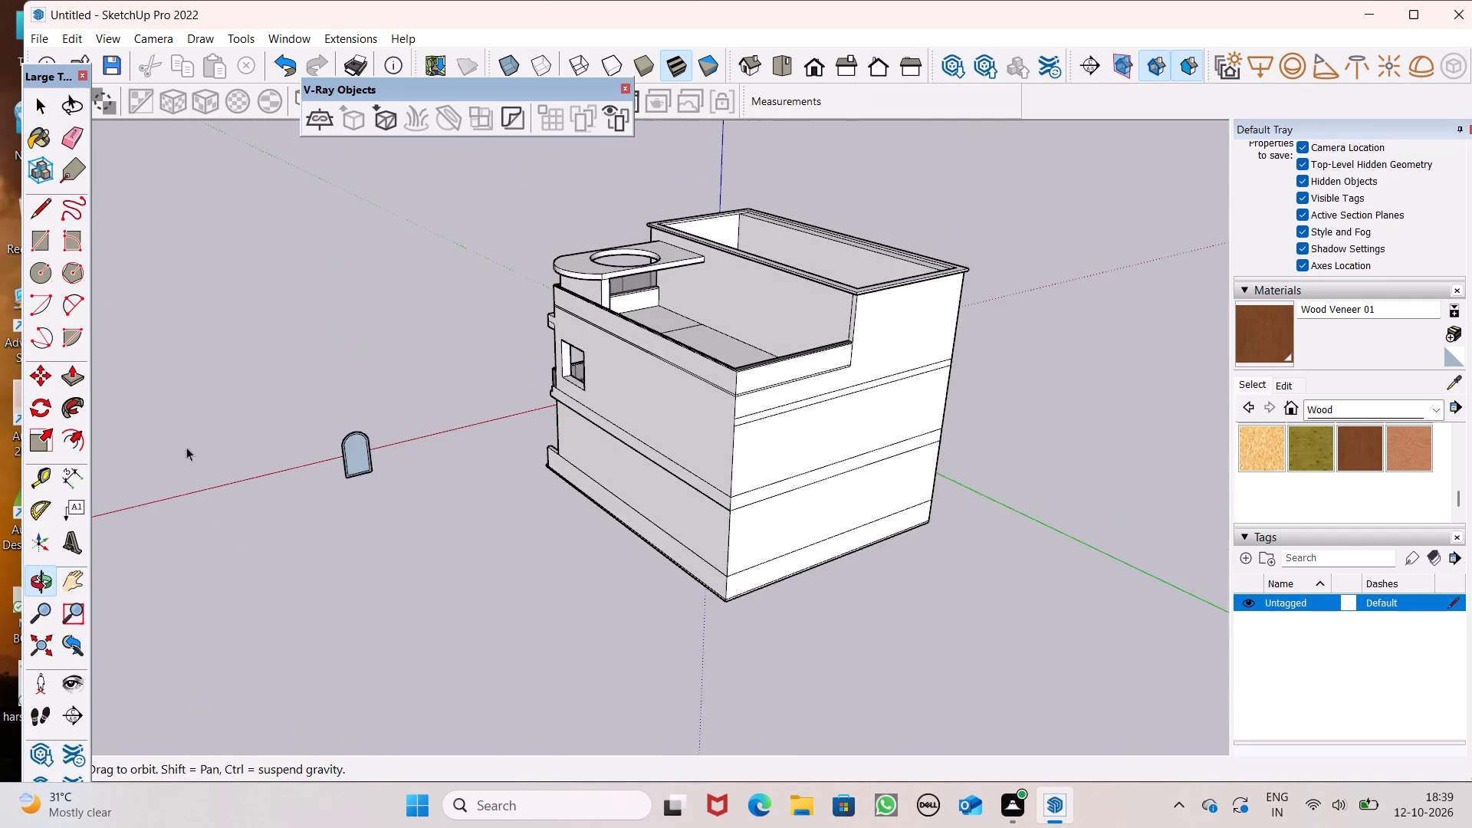
scroll(186, 447, up, 4)
scroll(395, 483, up, 5)
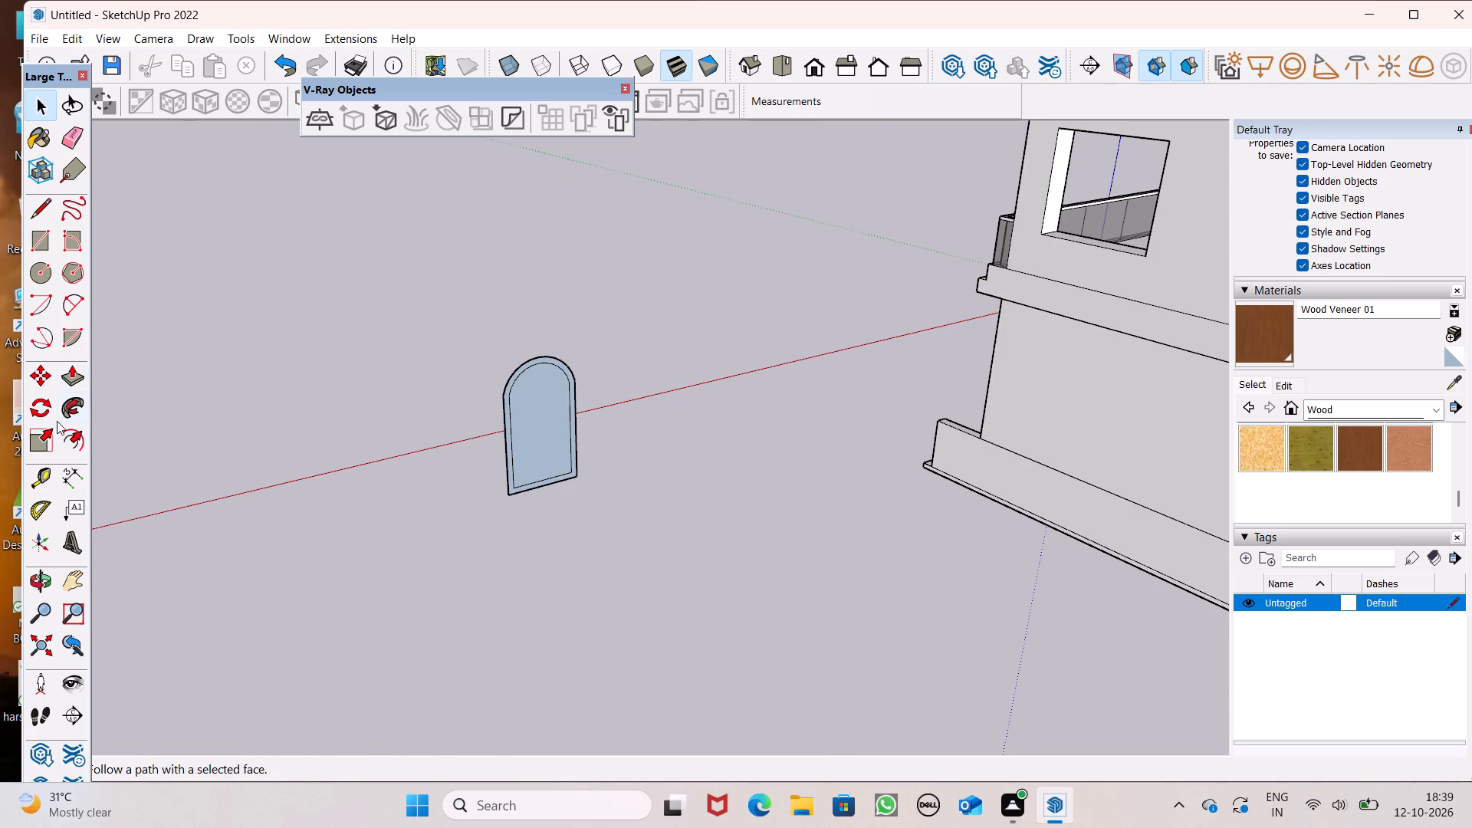
click(71, 379)
scroll(416, 494, up, 4)
scroll(534, 497, down, 1)
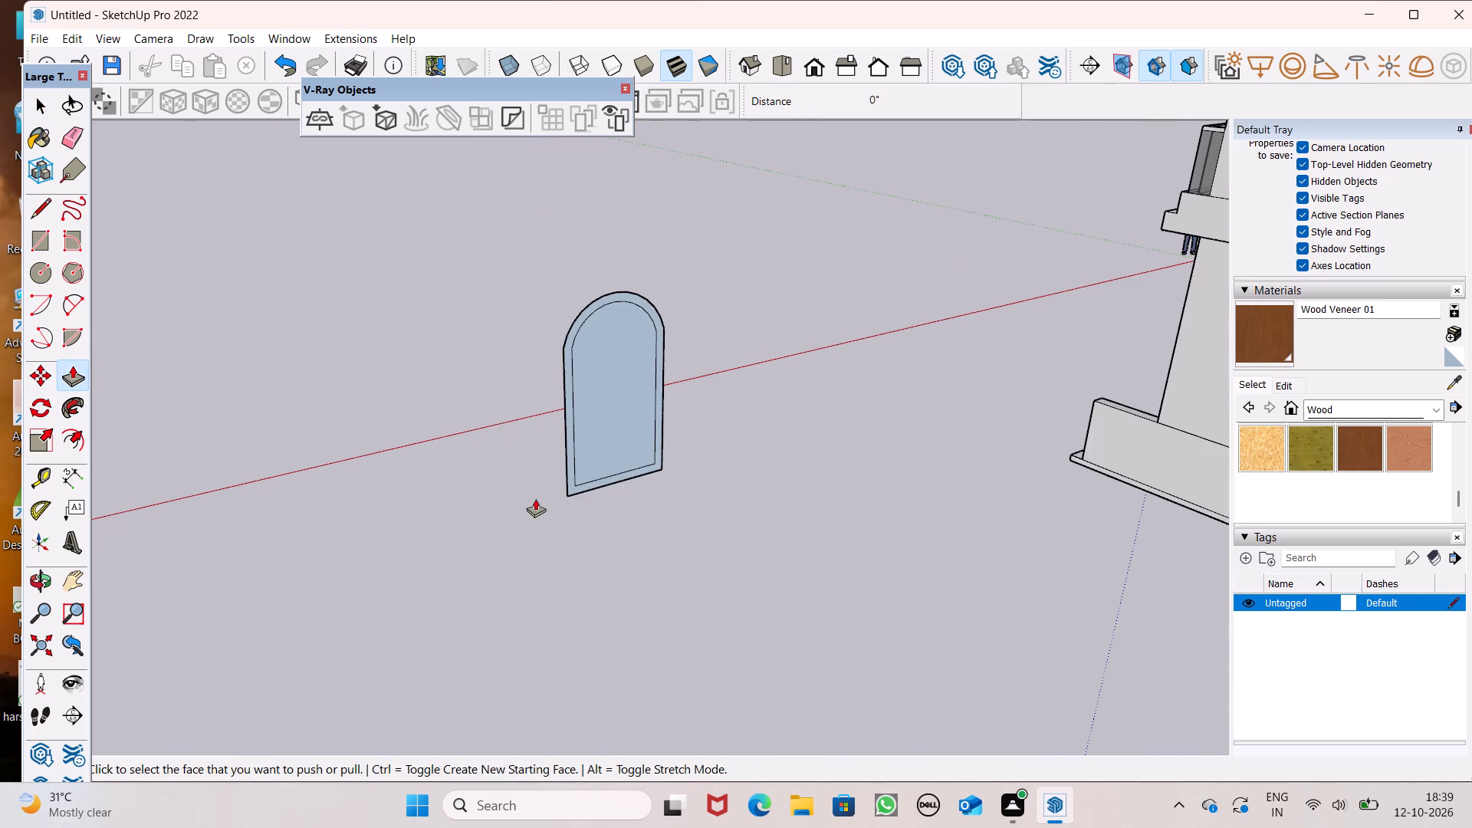
key(0)
scroll(540, 476, up, 2)
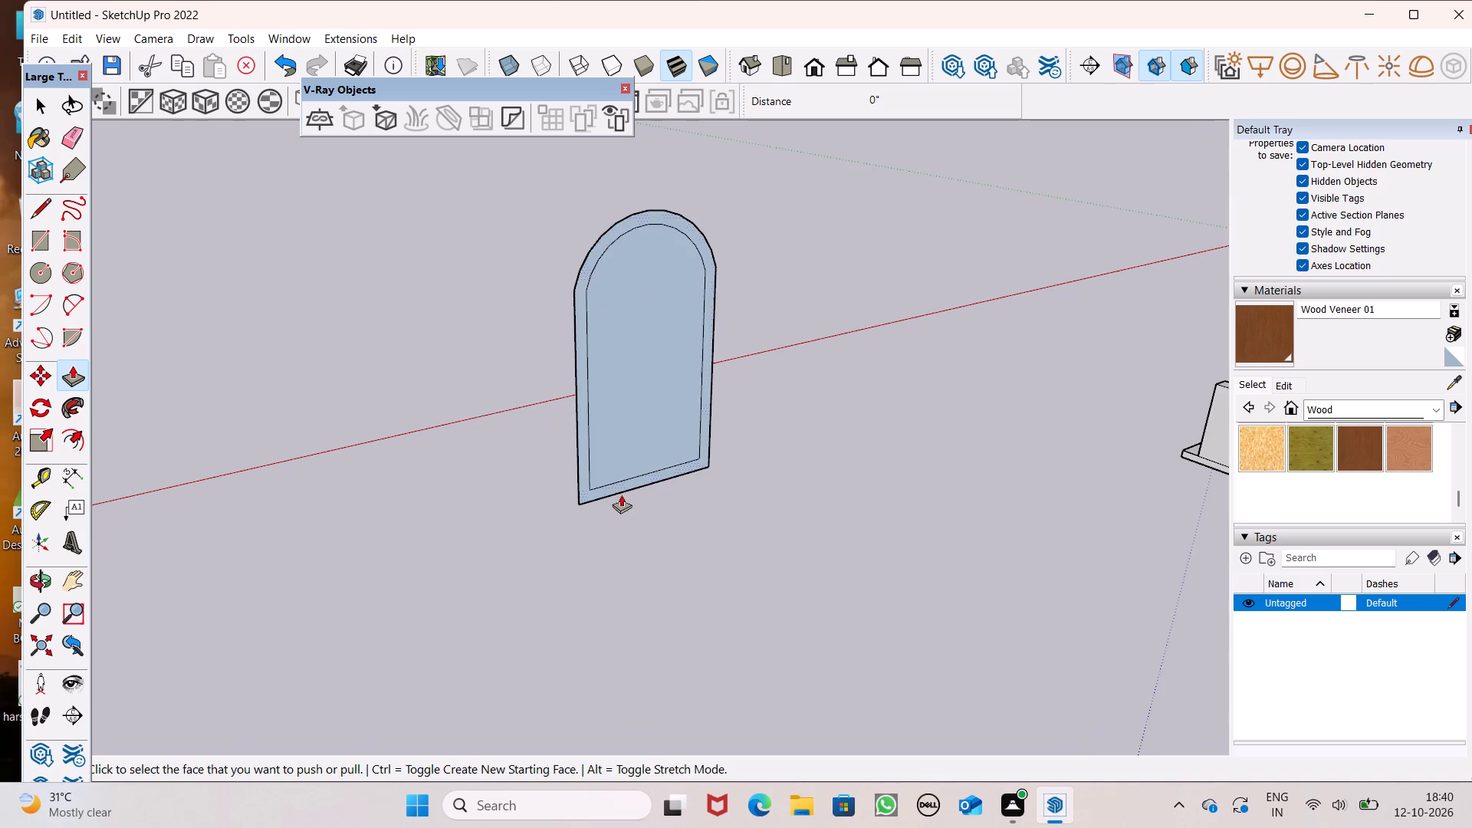
drag(583, 489, 591, 498)
key(5)
key(BackSpace)
text(6")
key(Return)
scroll(591, 498, down, 5)
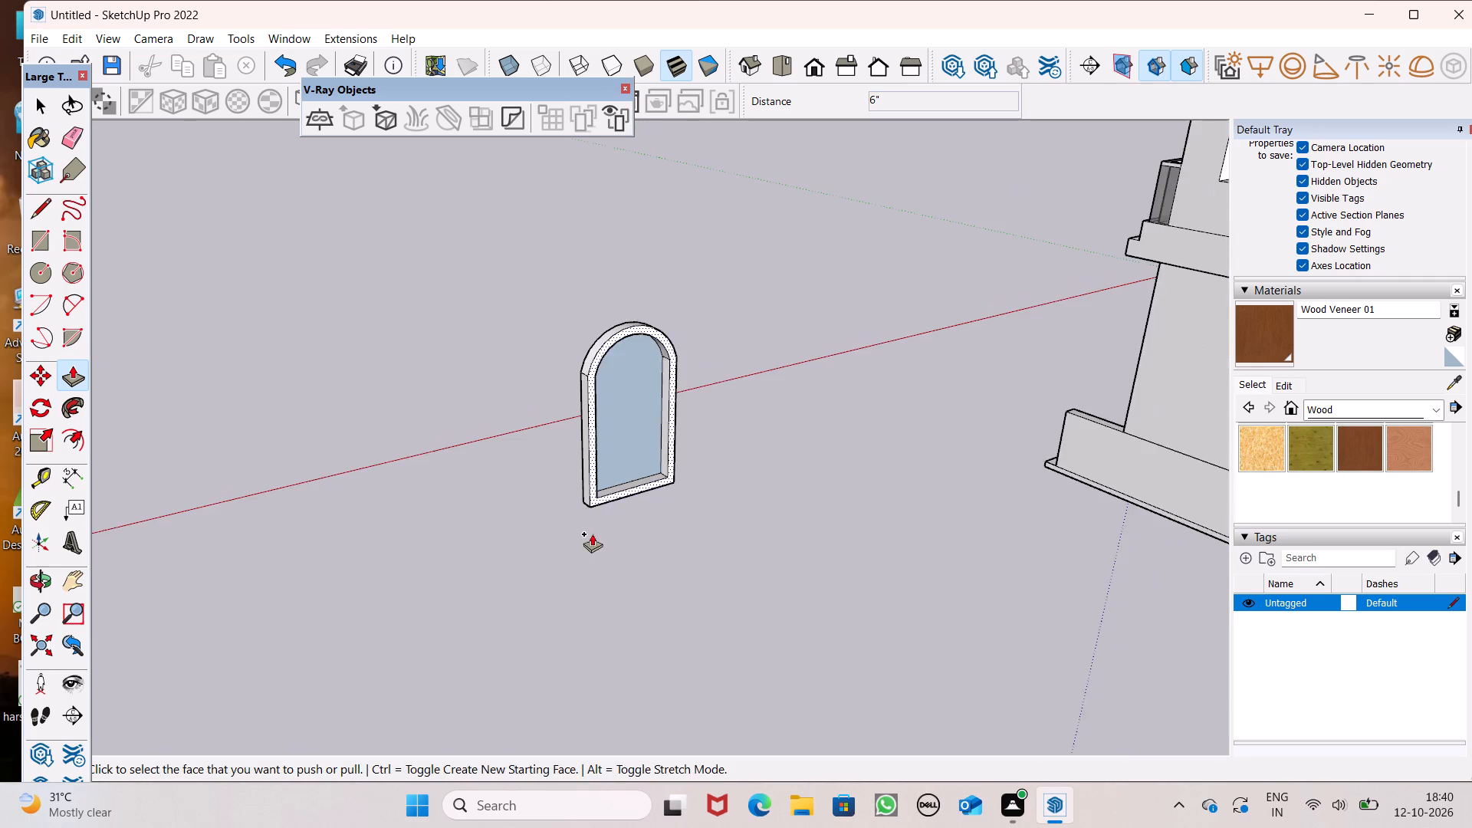
Push/Pull the frame border on the arched panel's front face outward by about 2 1/4", leaving the inner panel recessed.
middle_drag(594, 534, 1251, 599)
middle_drag(1066, 540, 1084, 547)
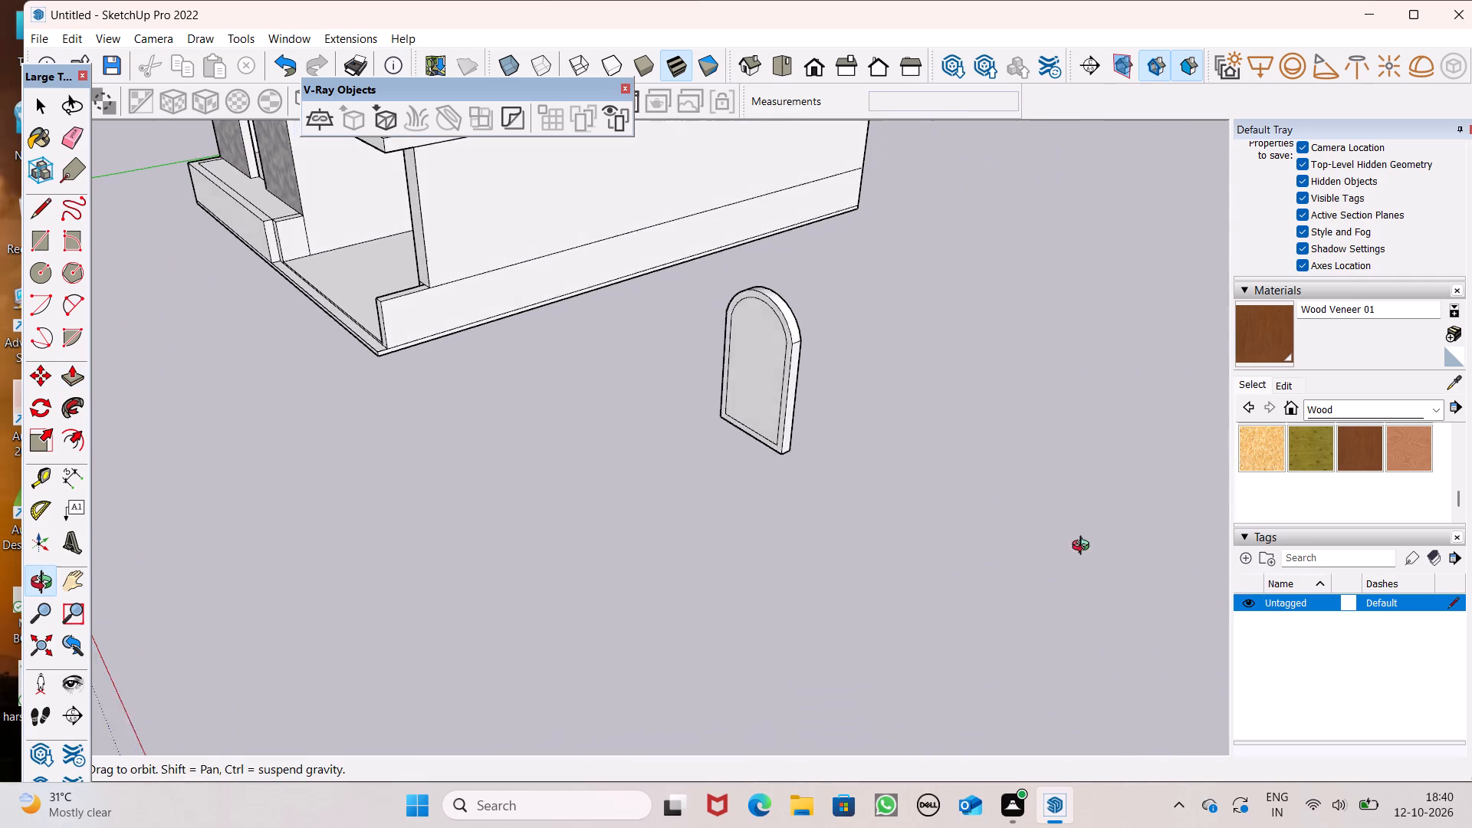
middle_drag(1084, 547, 1286, 551)
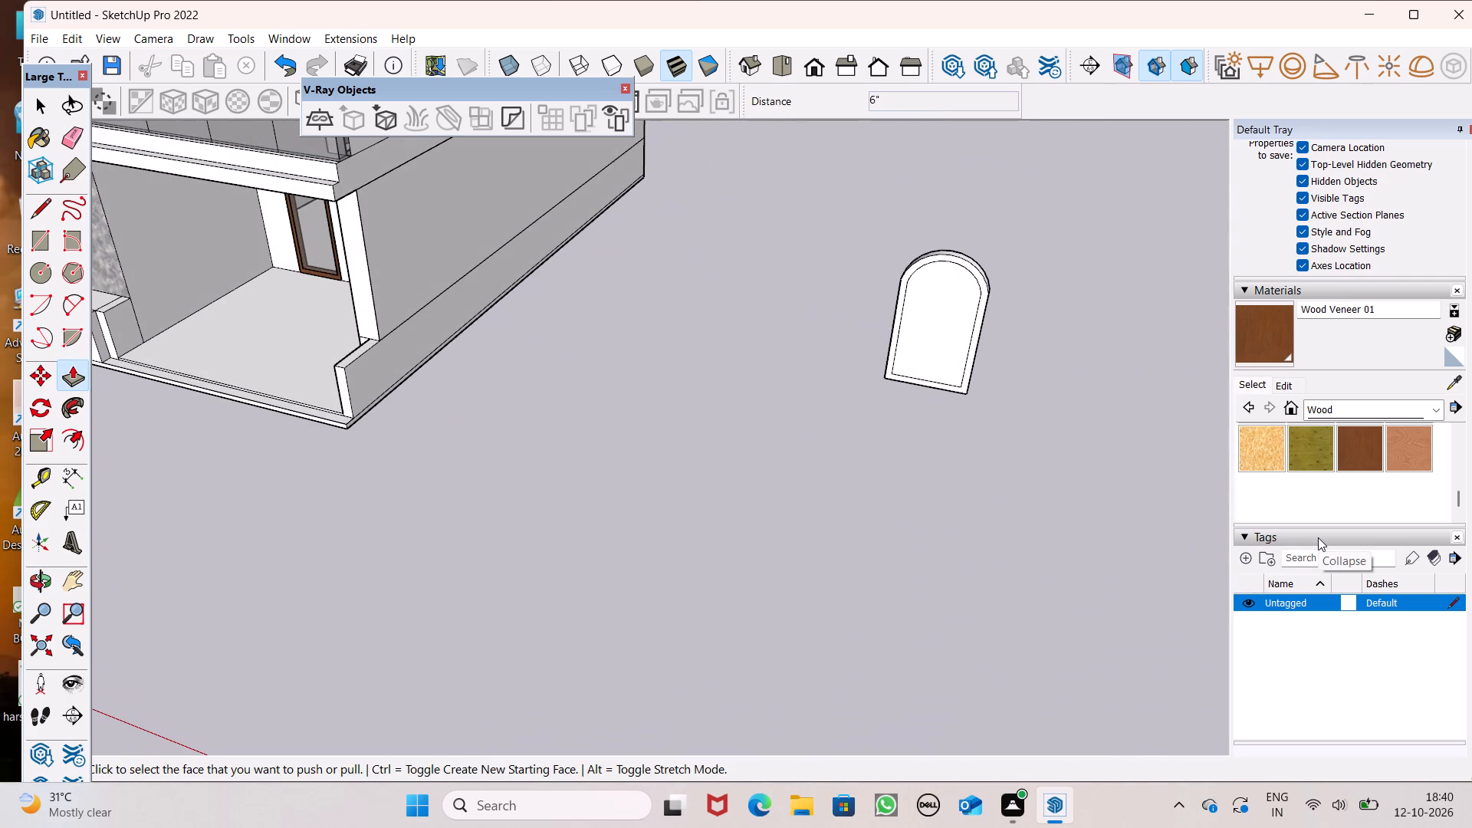
key(space)
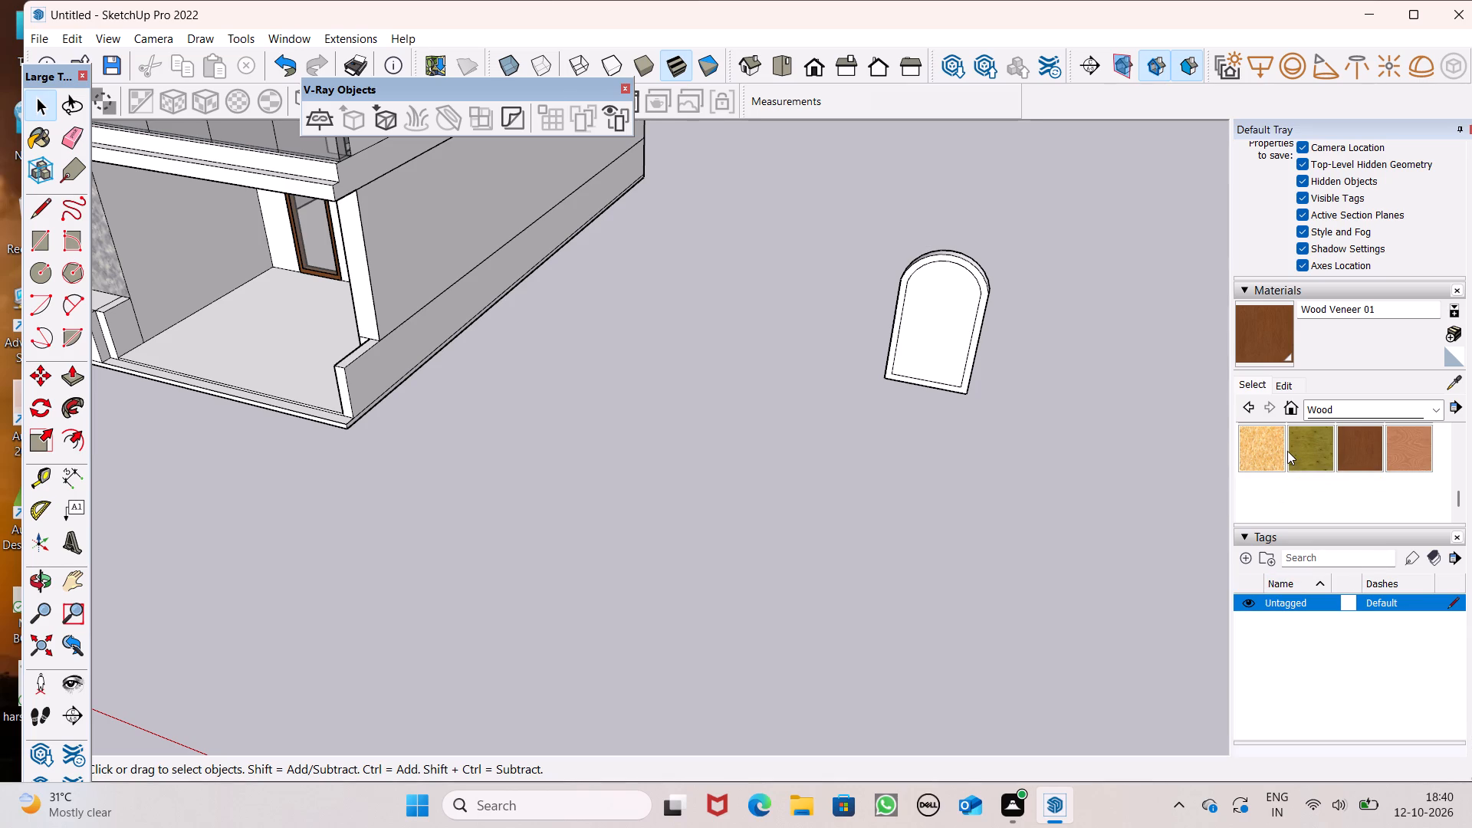
scroll(1278, 386, up, 1)
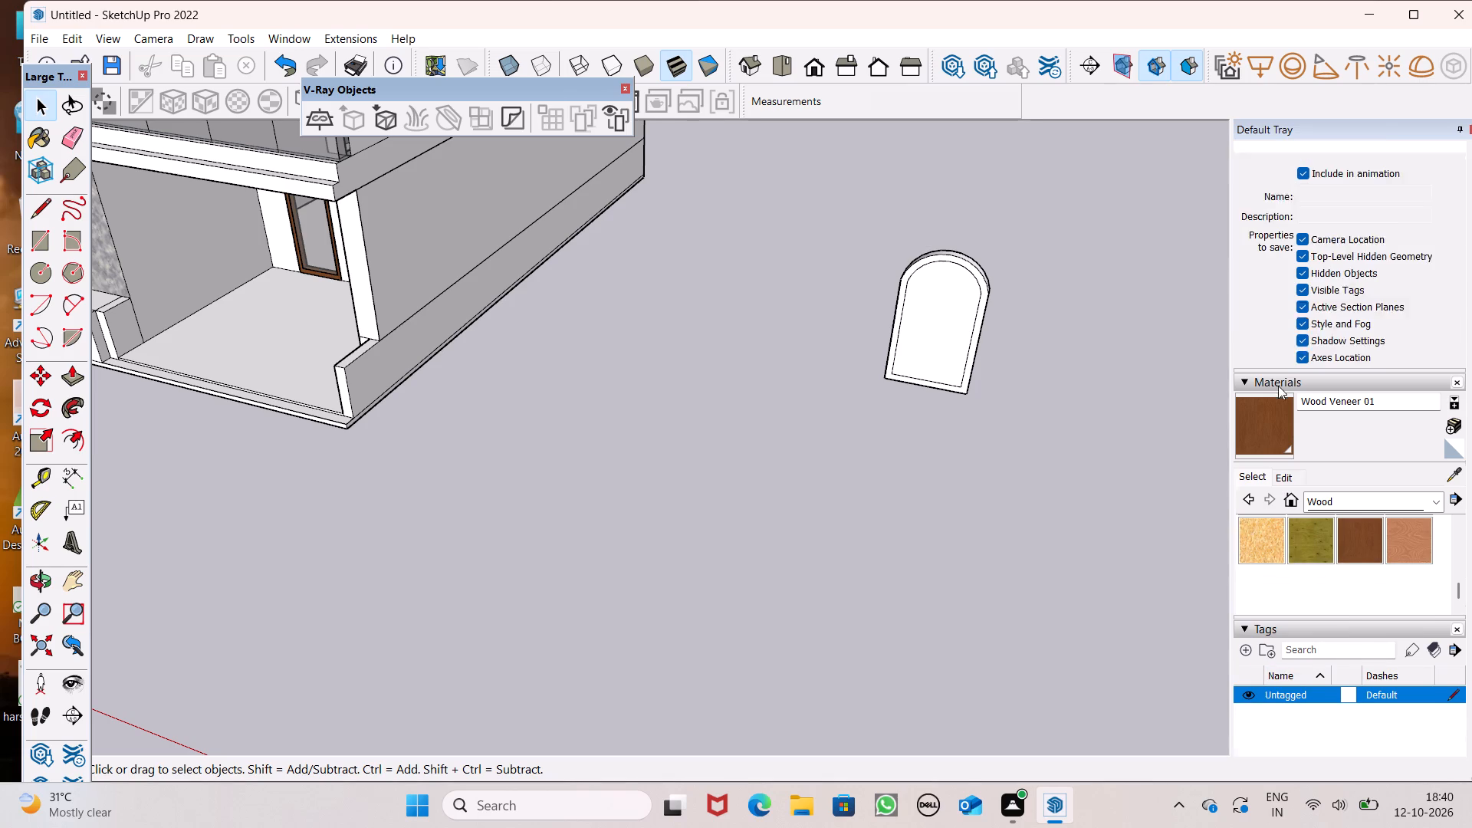
scroll(1278, 386, up, 2)
scroll(1278, 386, down, 1)
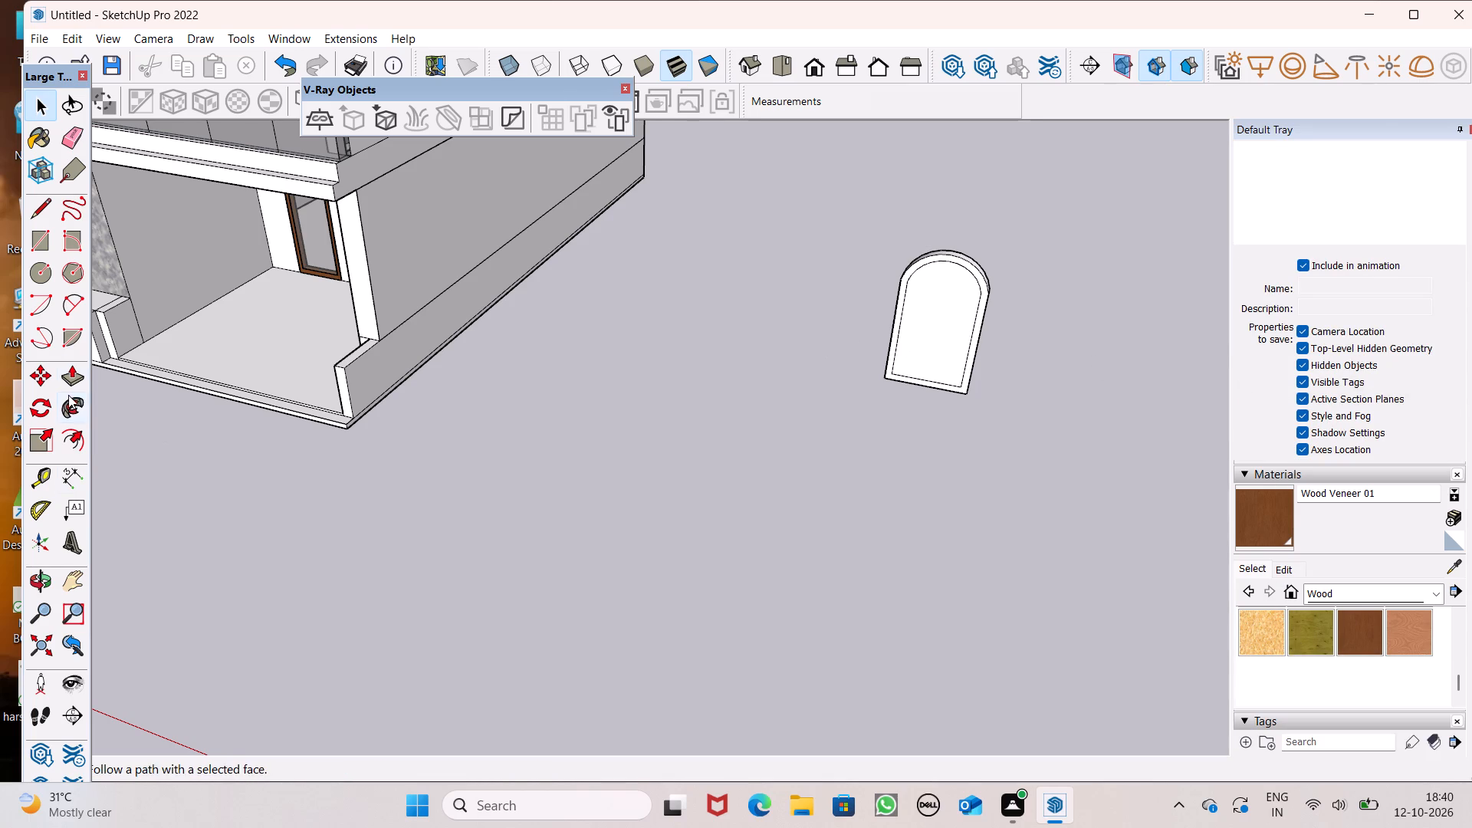
click(74, 388)
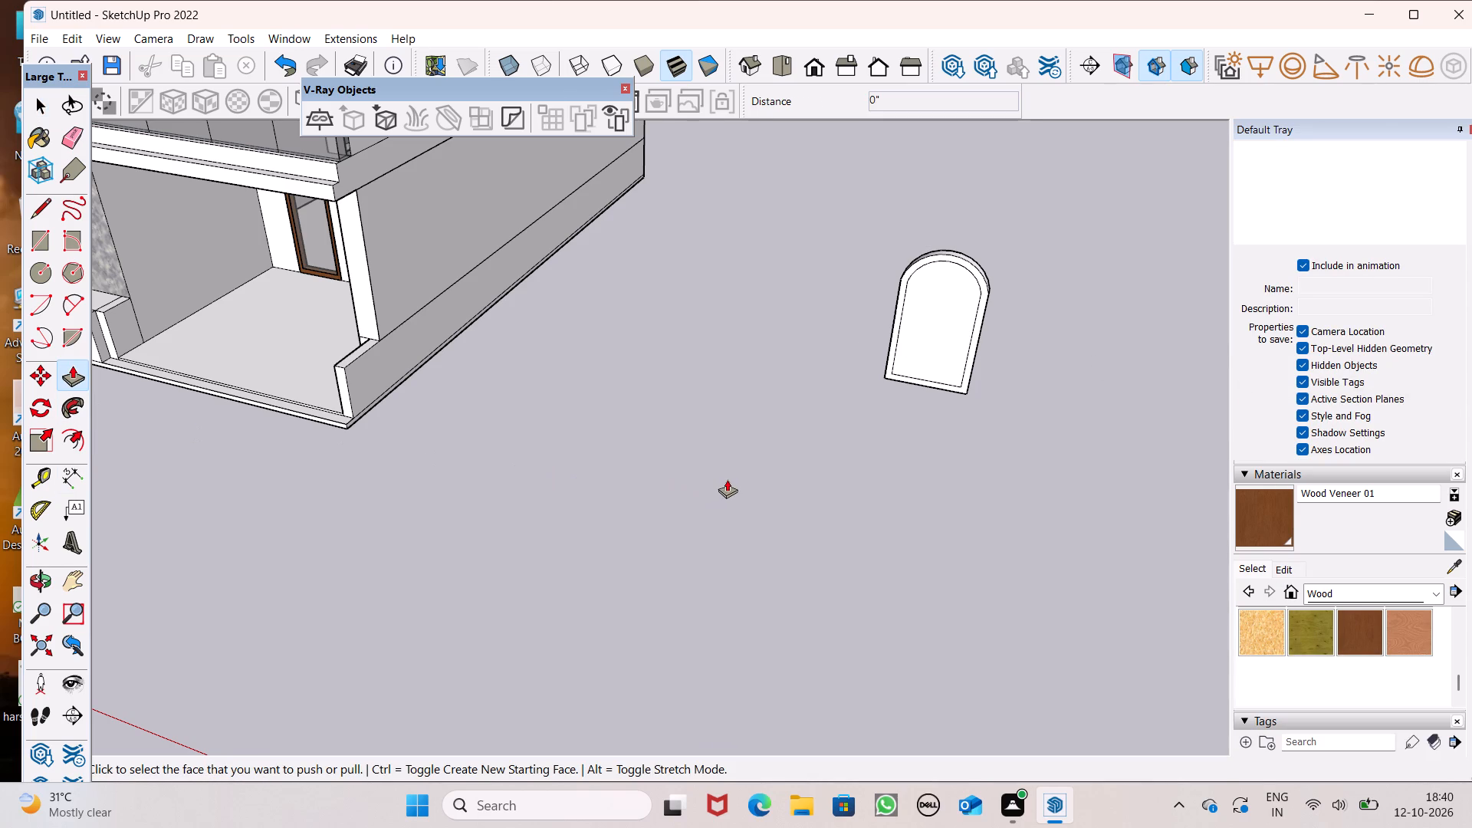
scroll(926, 371, up, 10)
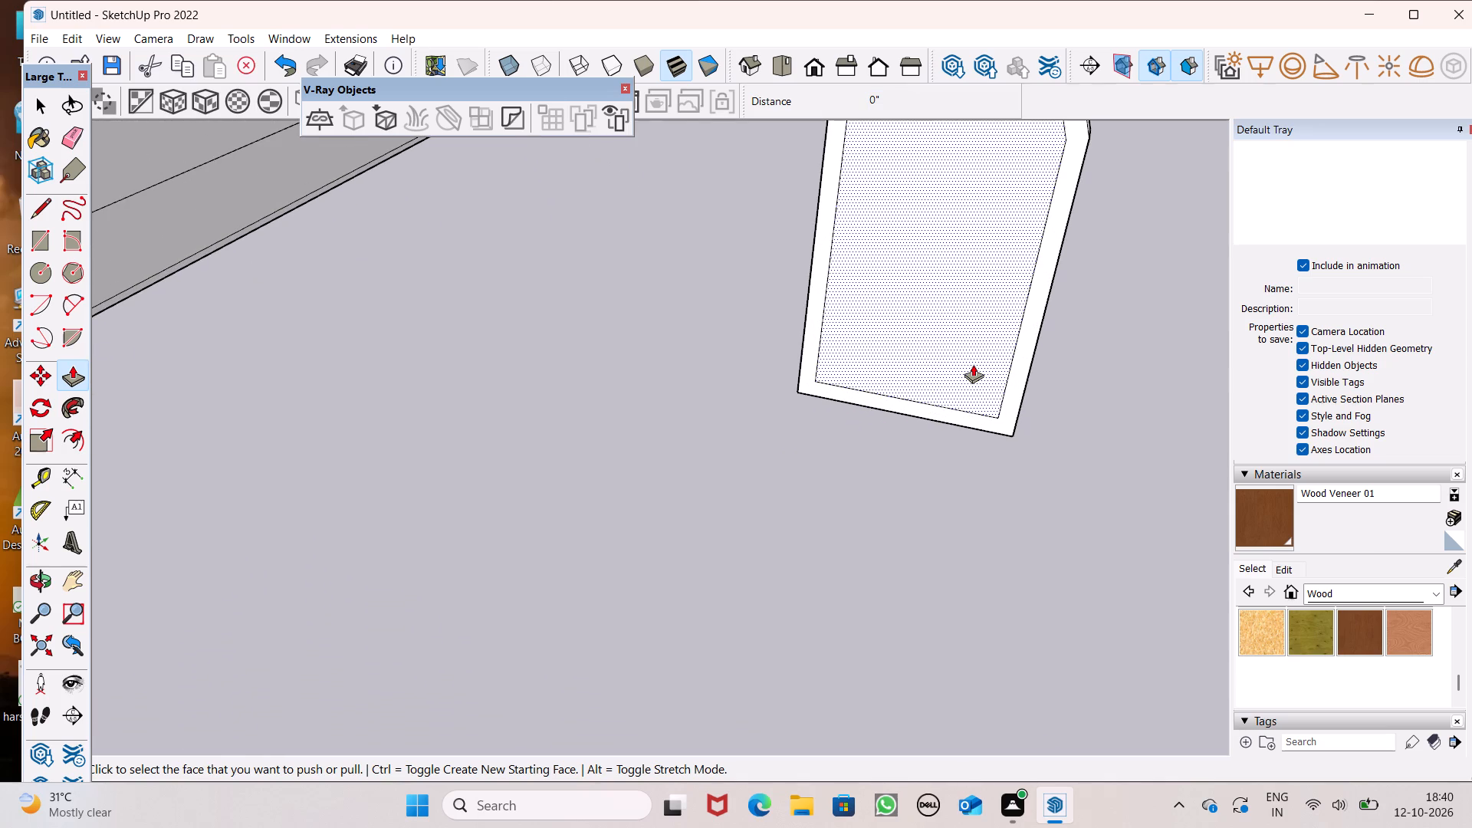
click(1010, 404)
scroll(855, 561, down, 4)
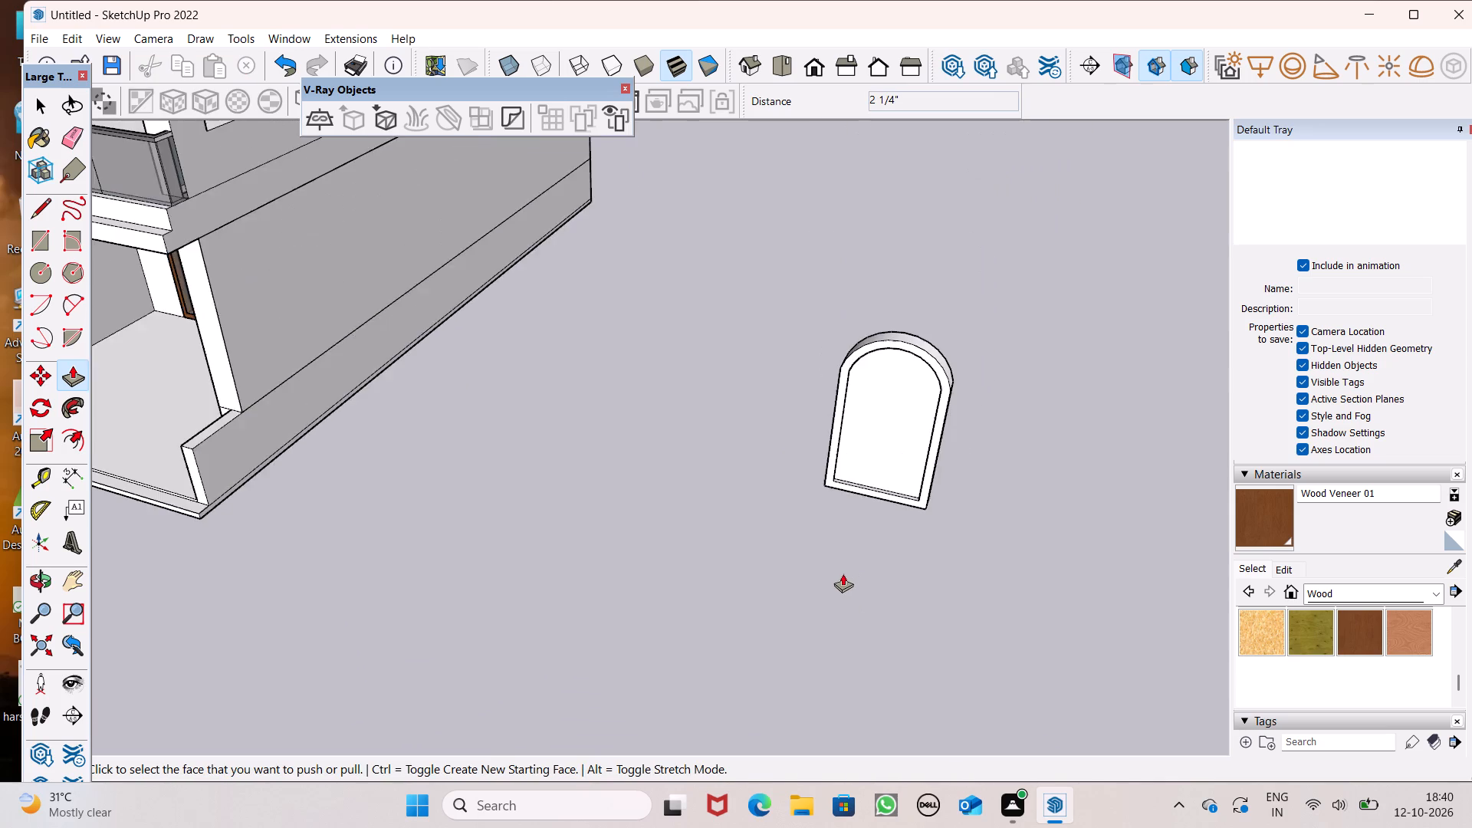
Paint the arched panel's curved outer edge and front frame border with Color C08 from the Colors collection.
scroll(843, 573, down, 5)
middle_drag(913, 607, 959, 600)
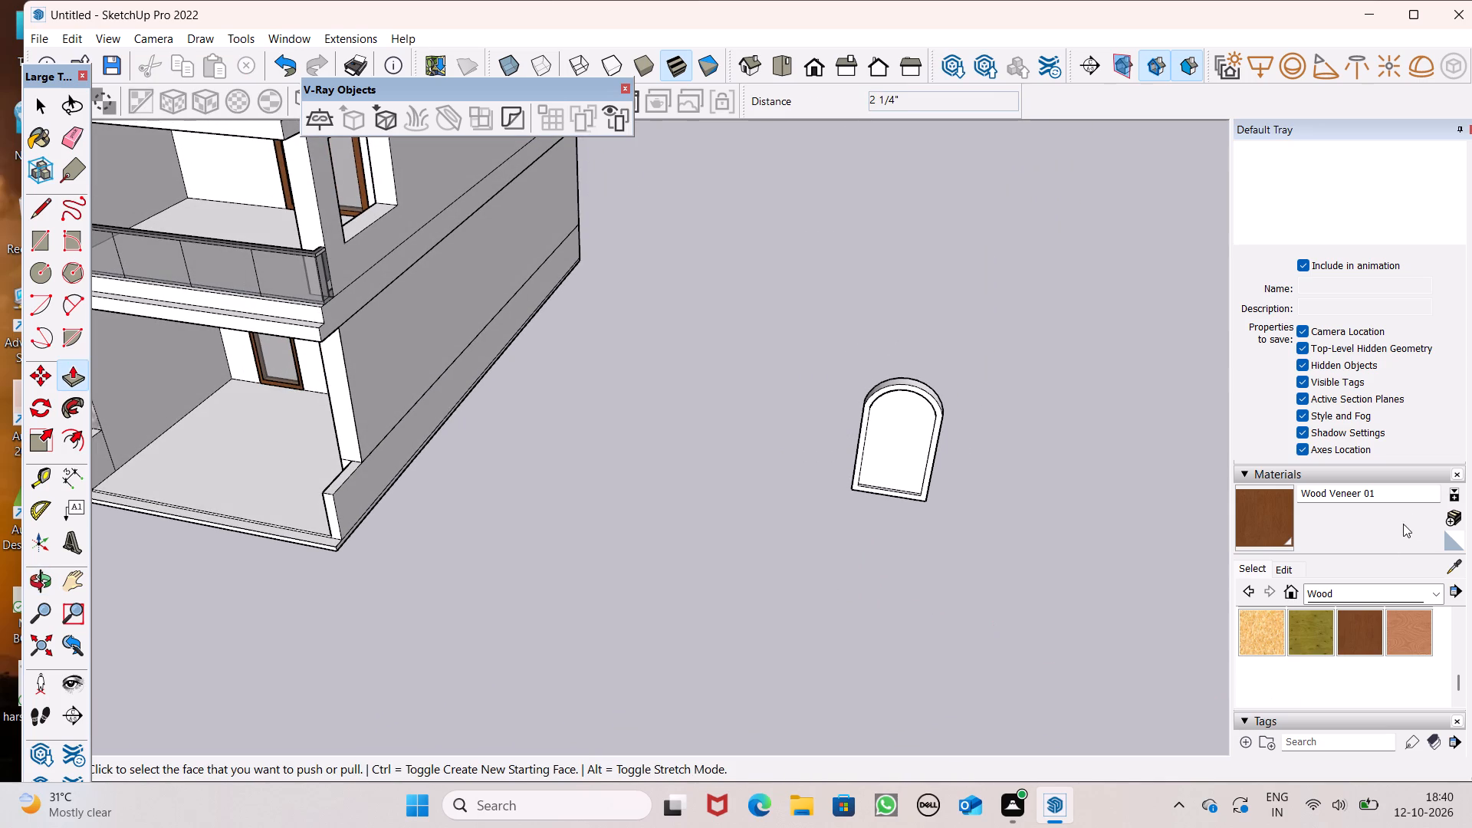
click(1405, 596)
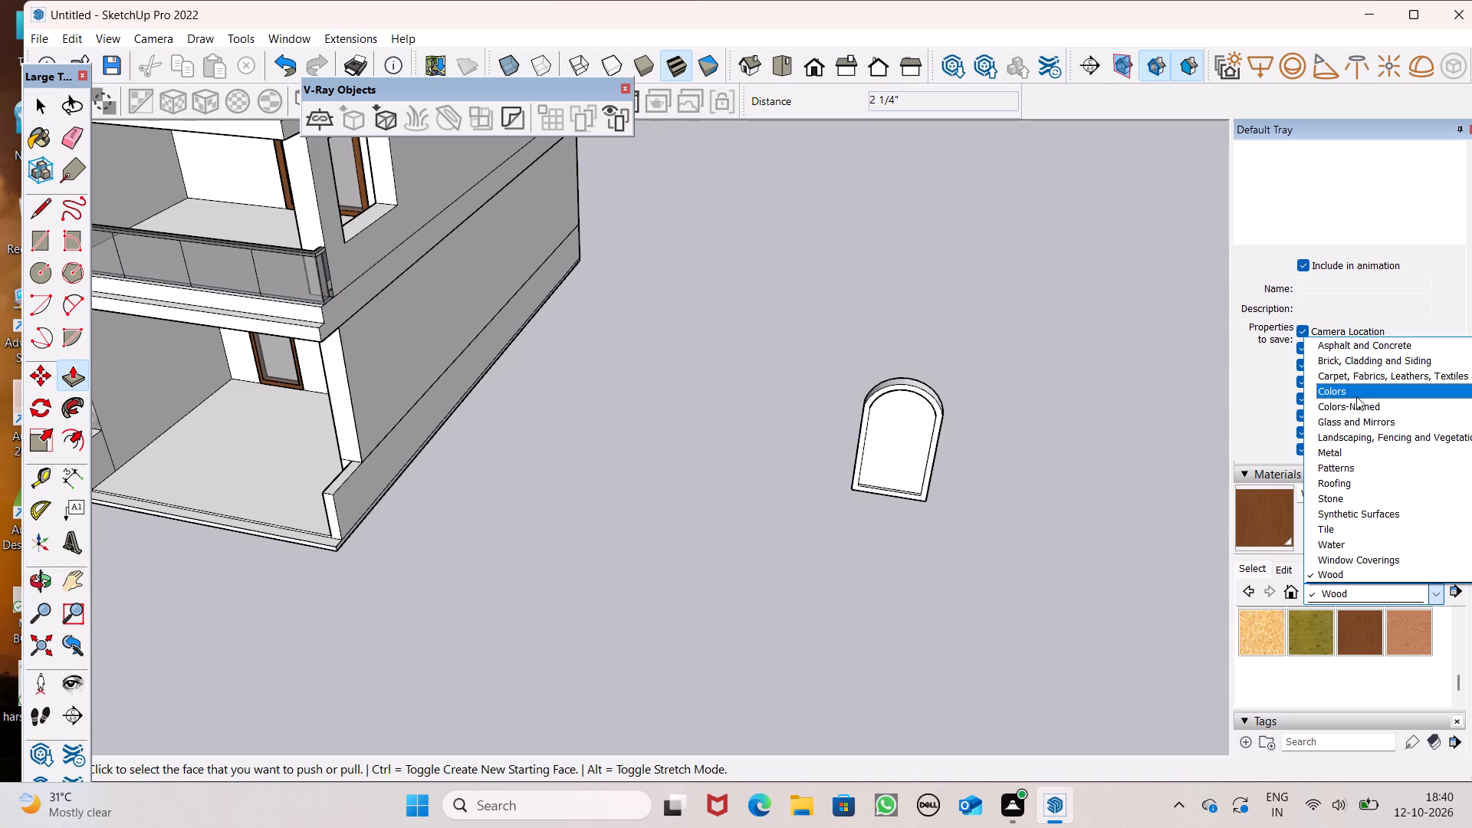
click(1358, 393)
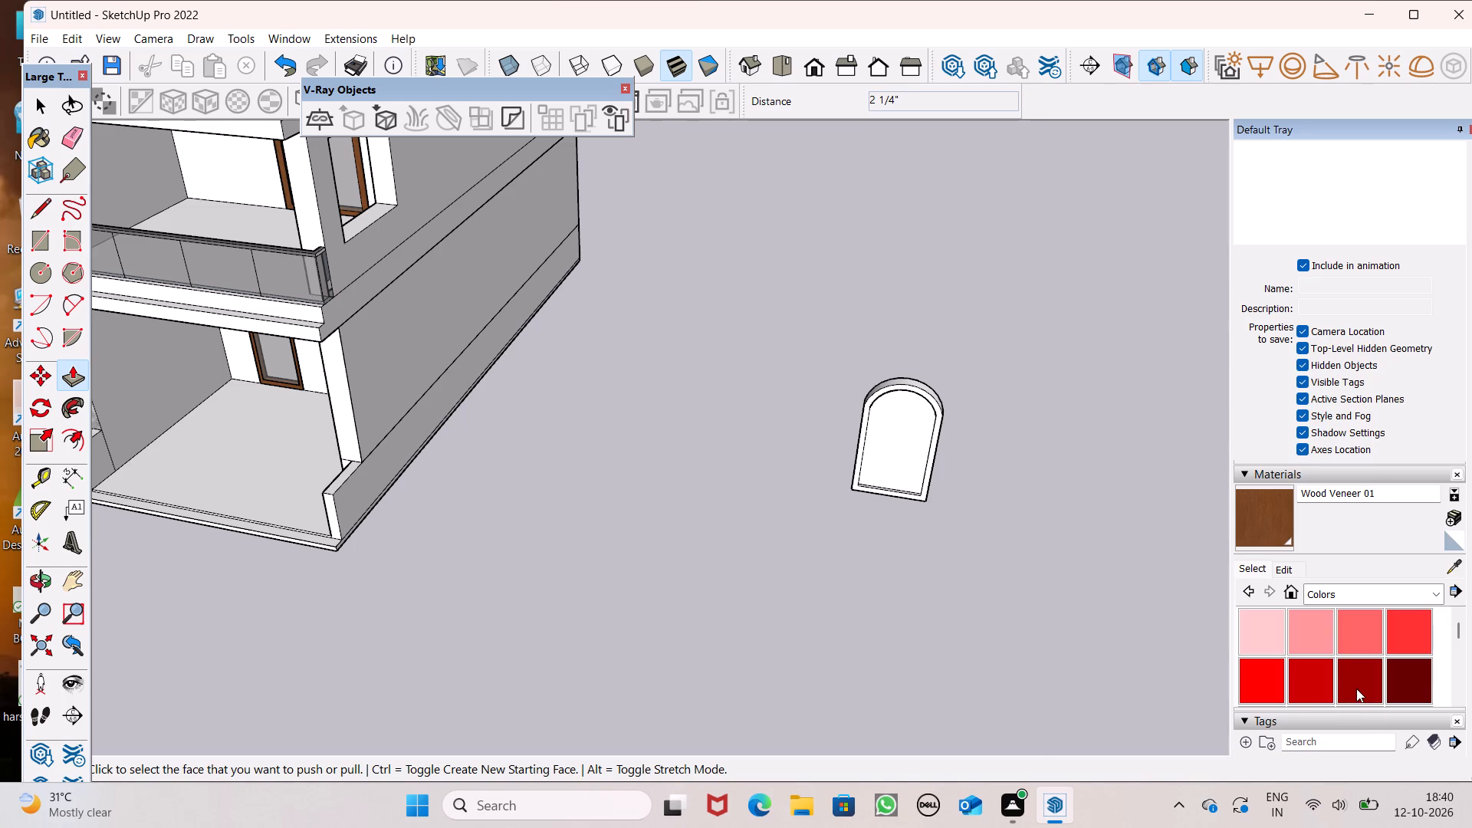
scroll(1356, 688, down, 3)
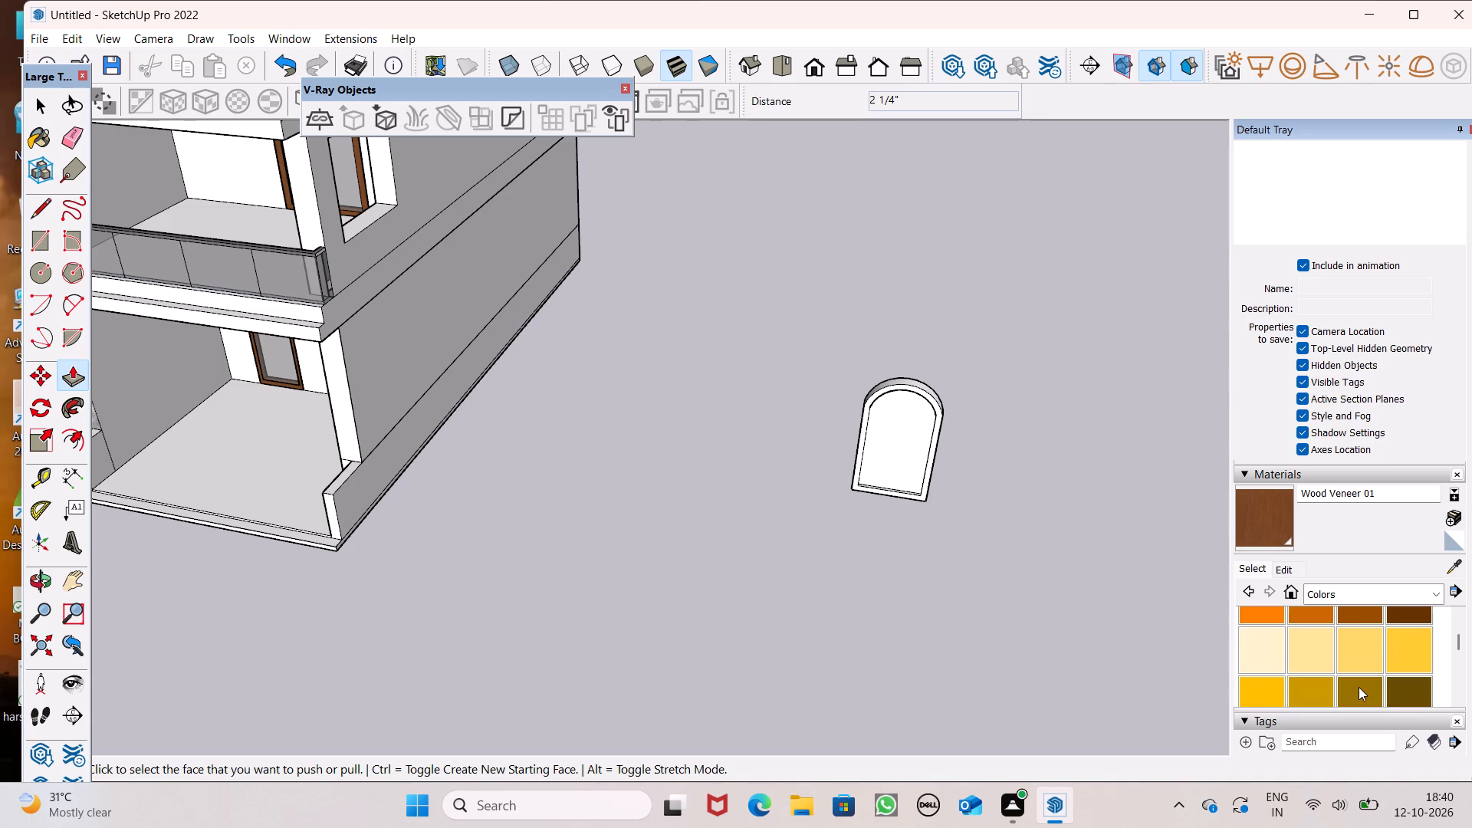
scroll(1359, 687, down, 2)
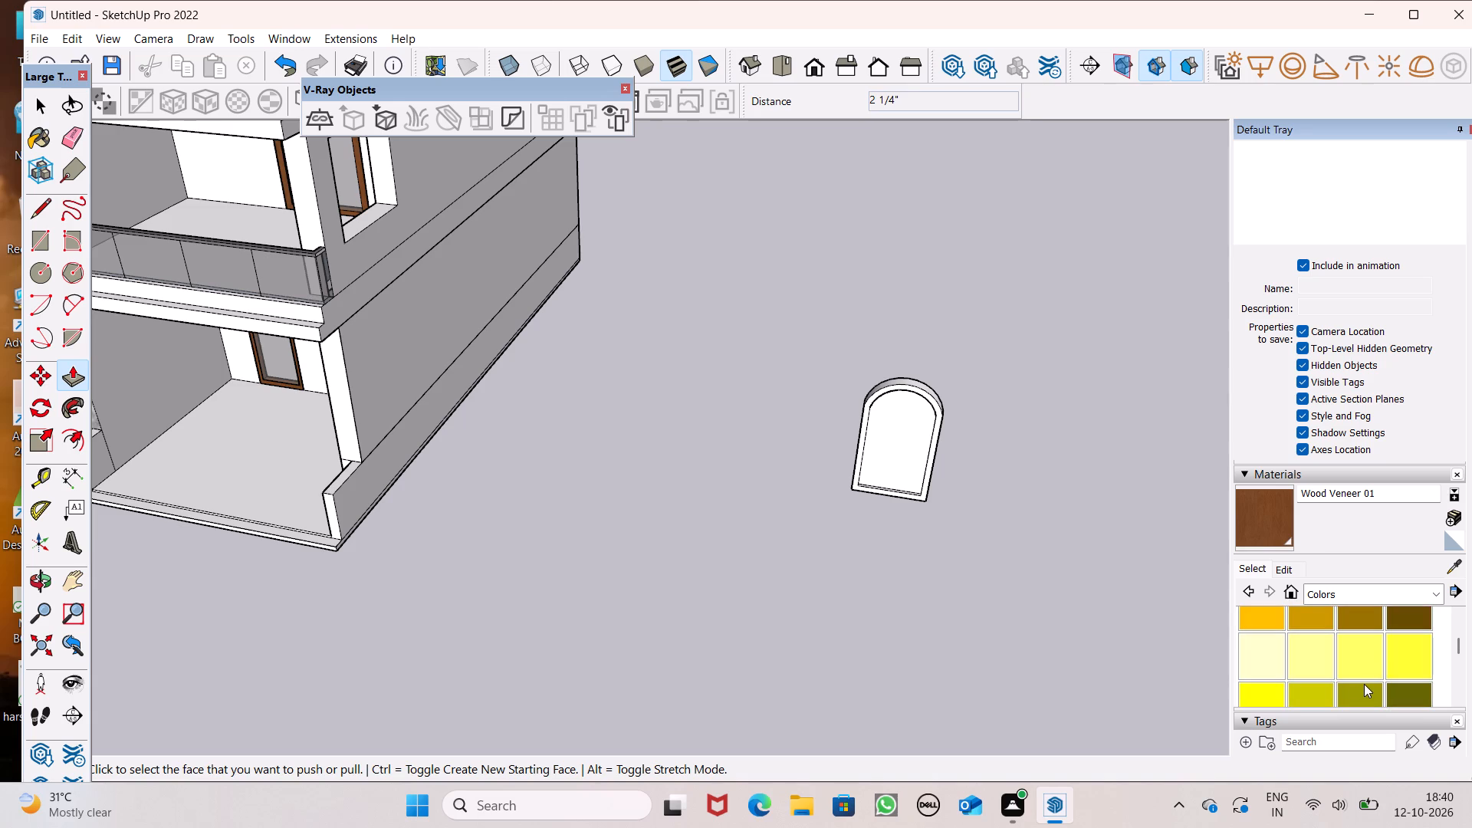
scroll(1364, 684, down, 1)
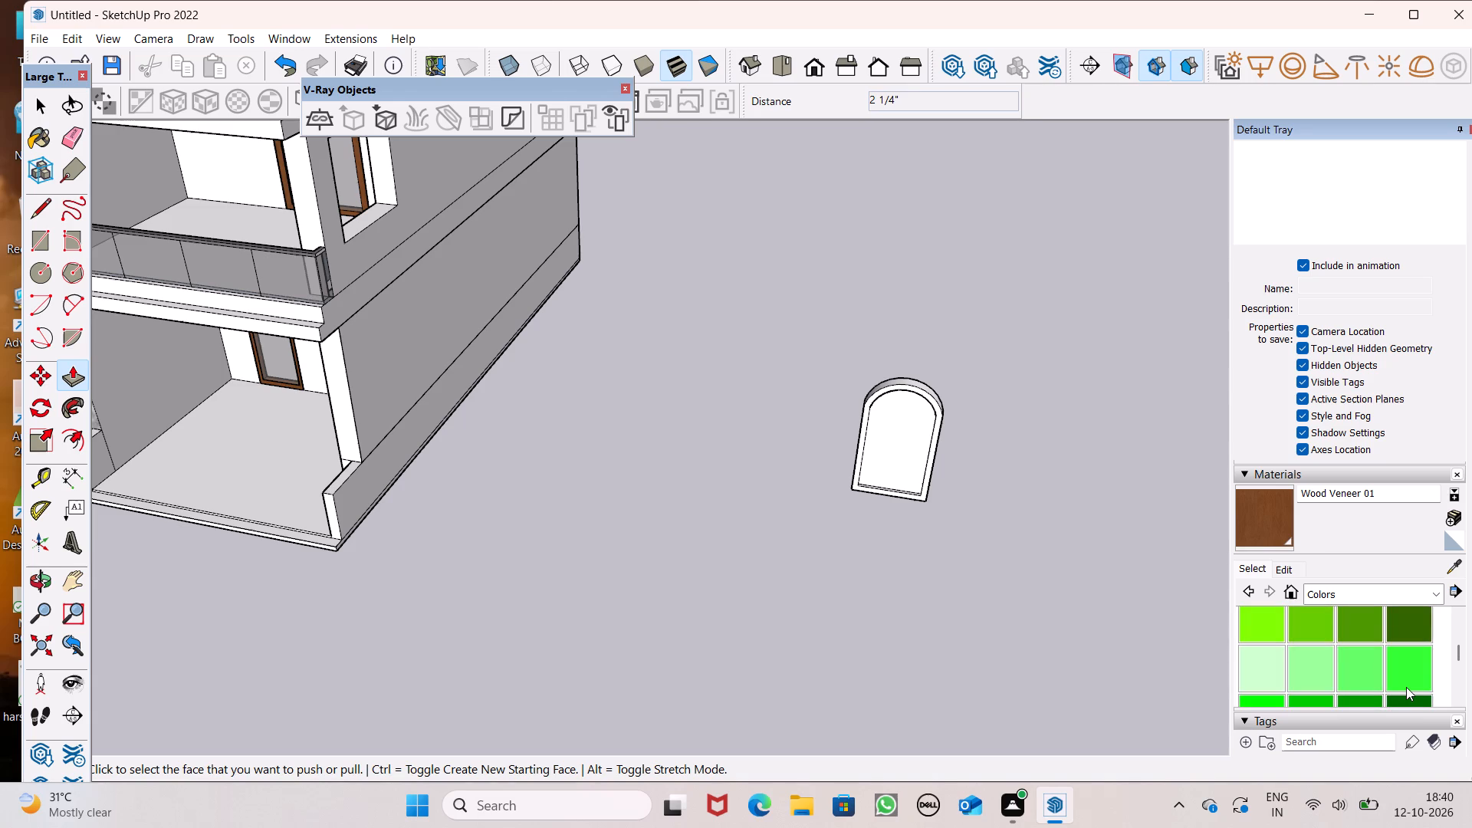
scroll(1402, 676, down, 6)
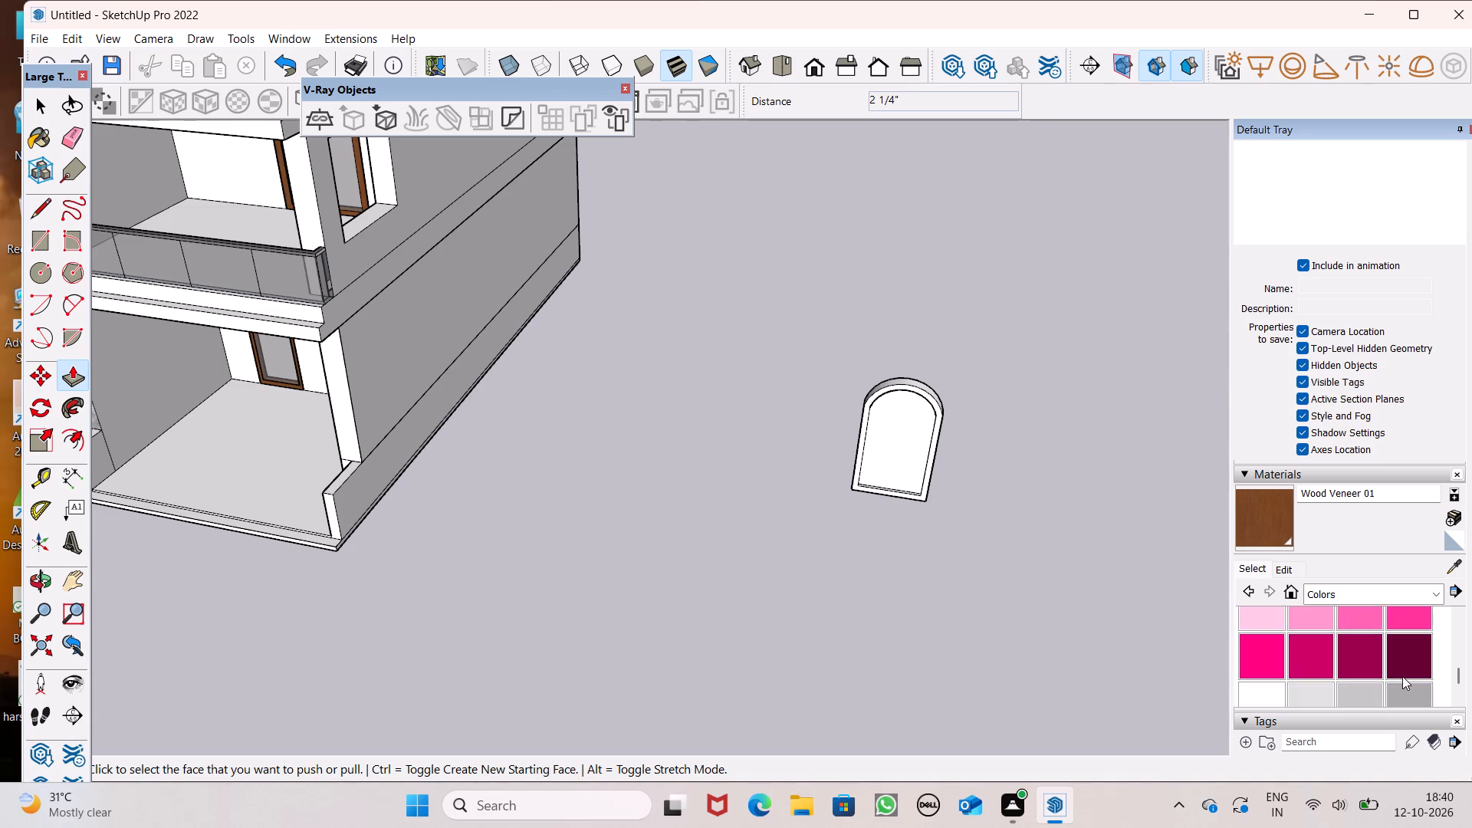
scroll(1402, 676, down, 2)
scroll(1402, 676, up, 4)
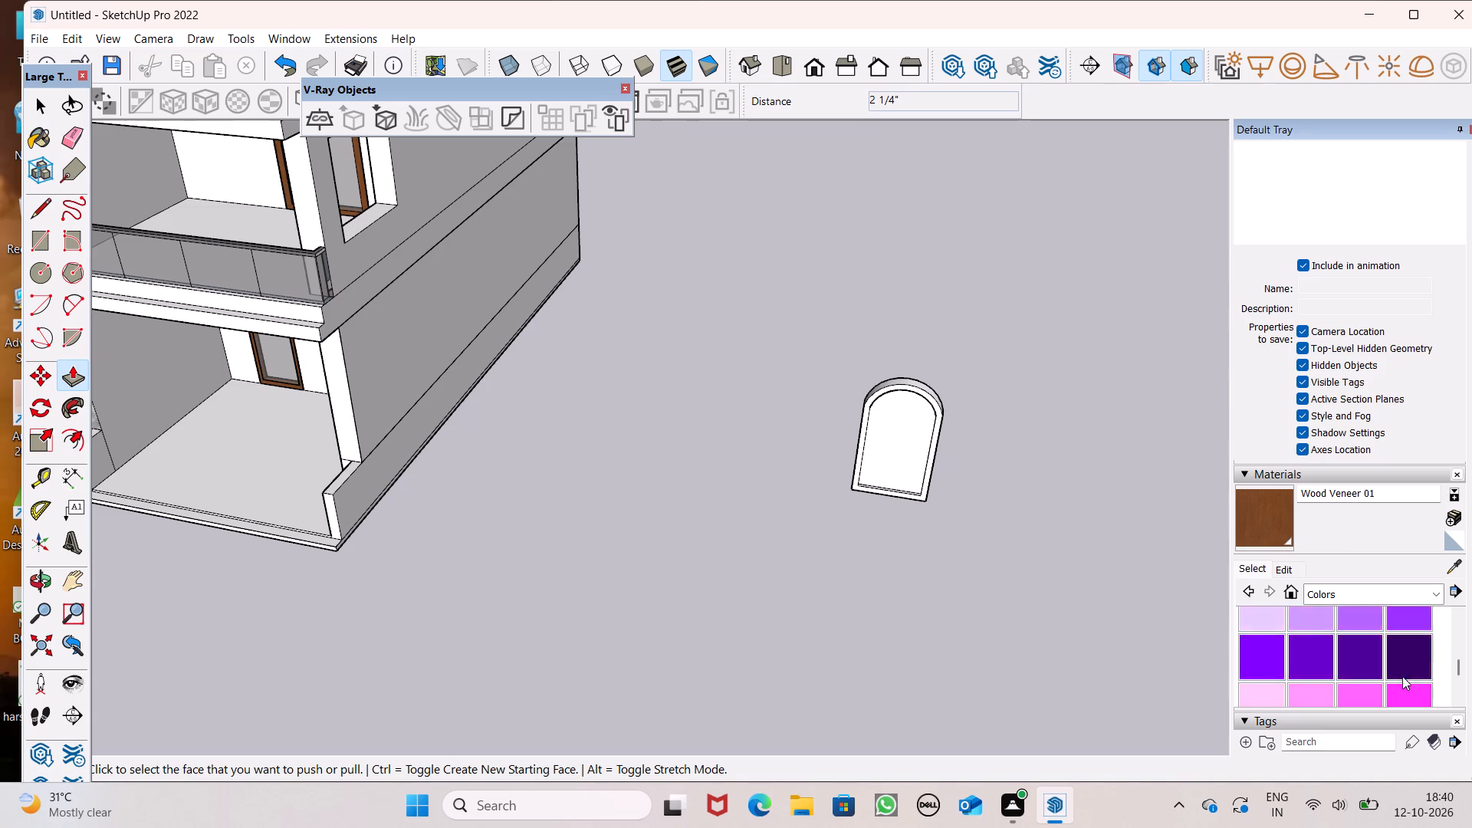
scroll(1402, 676, up, 8)
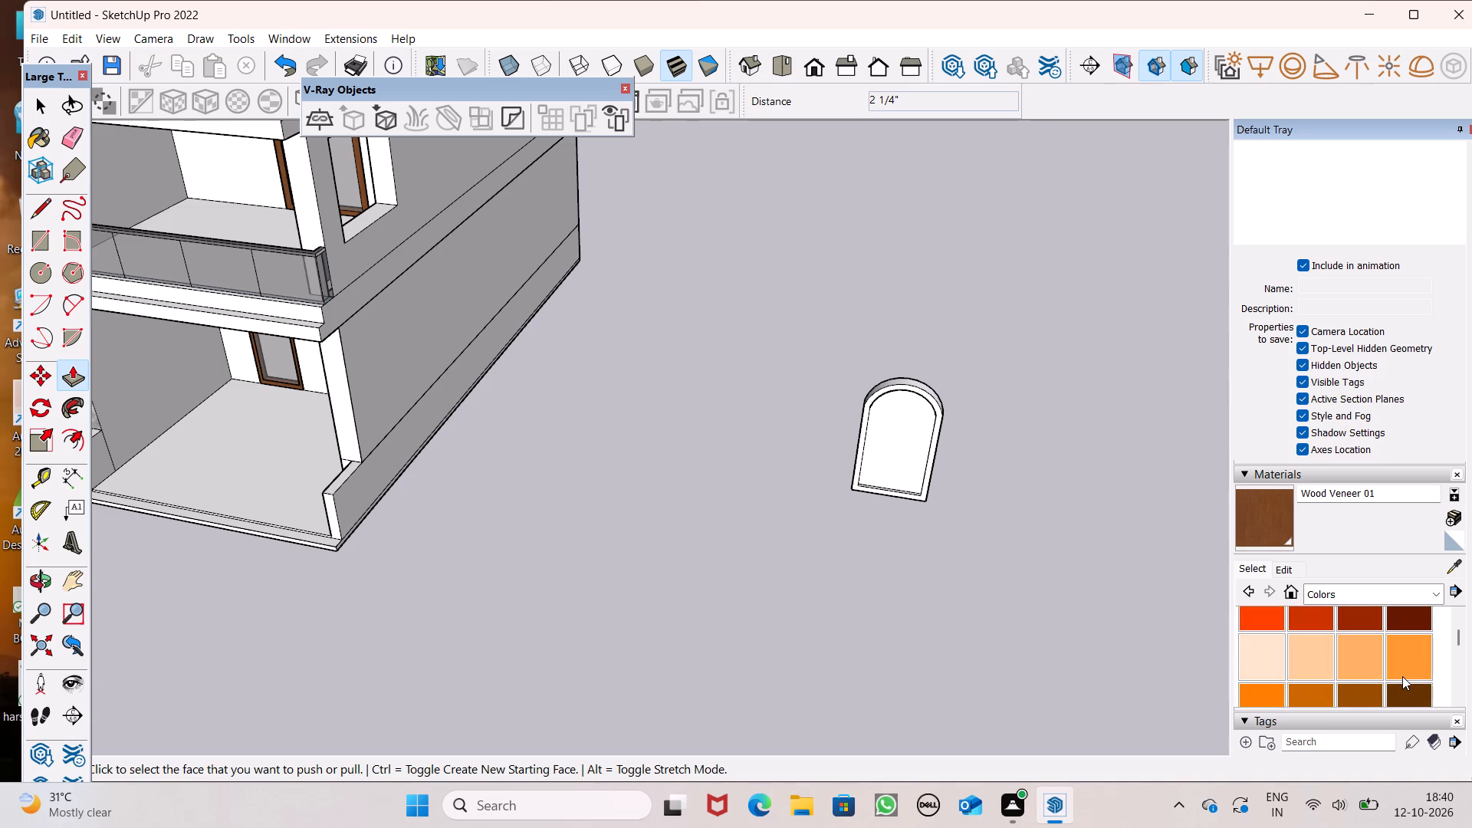
scroll(1402, 676, down, 1)
click(1408, 620)
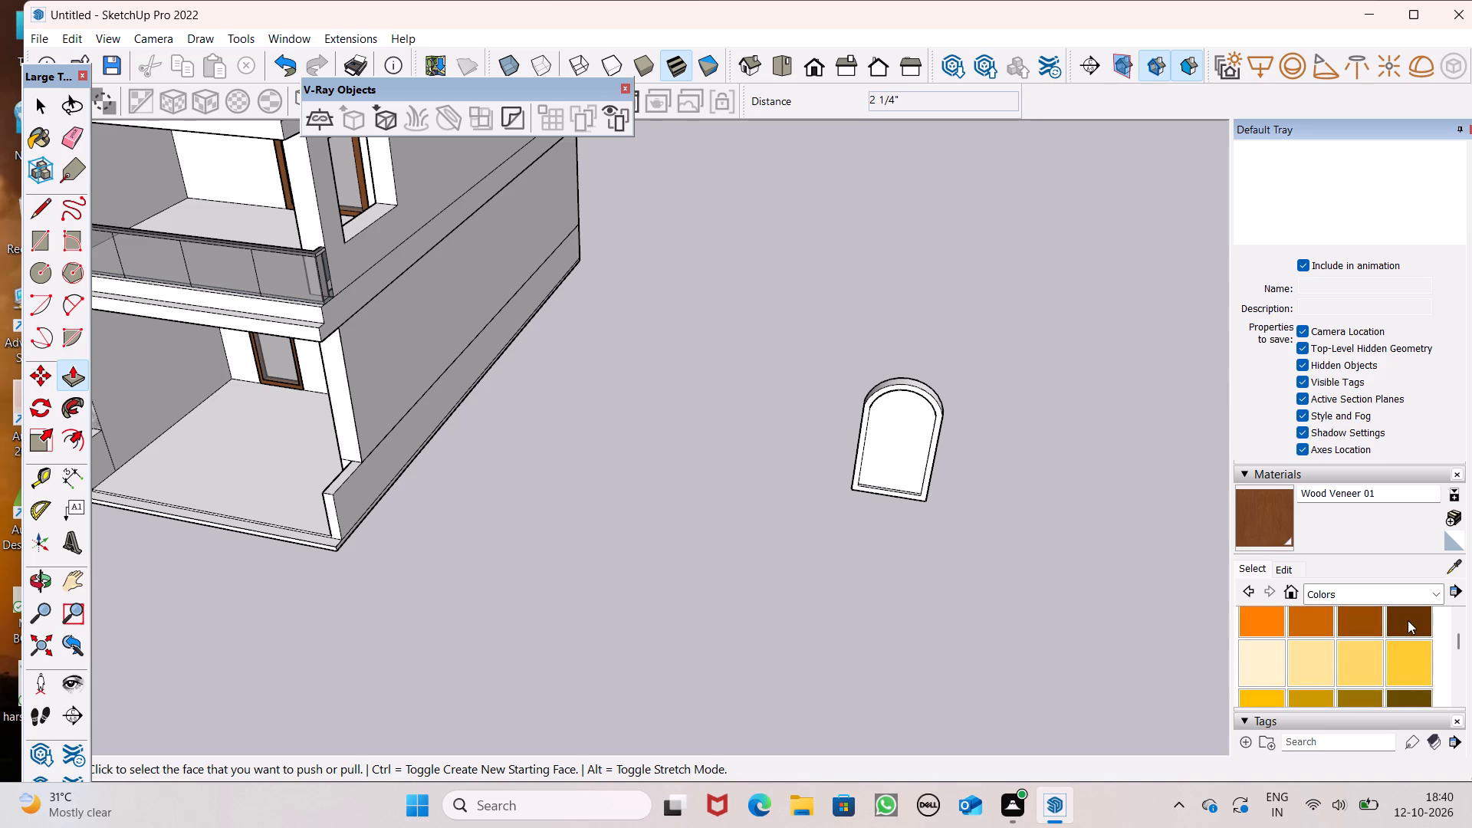
scroll(1086, 478, up, 5)
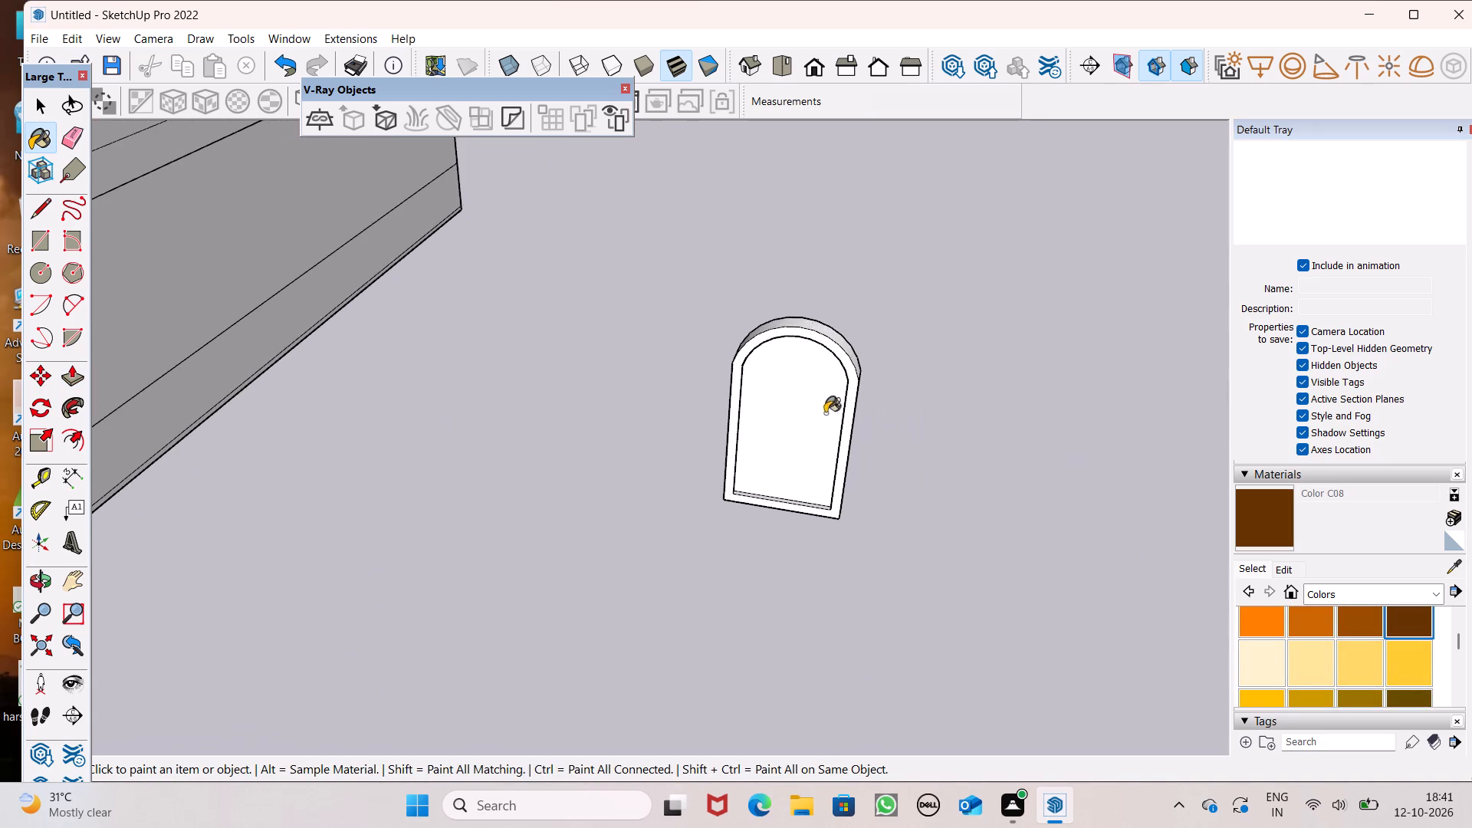
scroll(846, 349, up, 6)
click(836, 340)
click(820, 345)
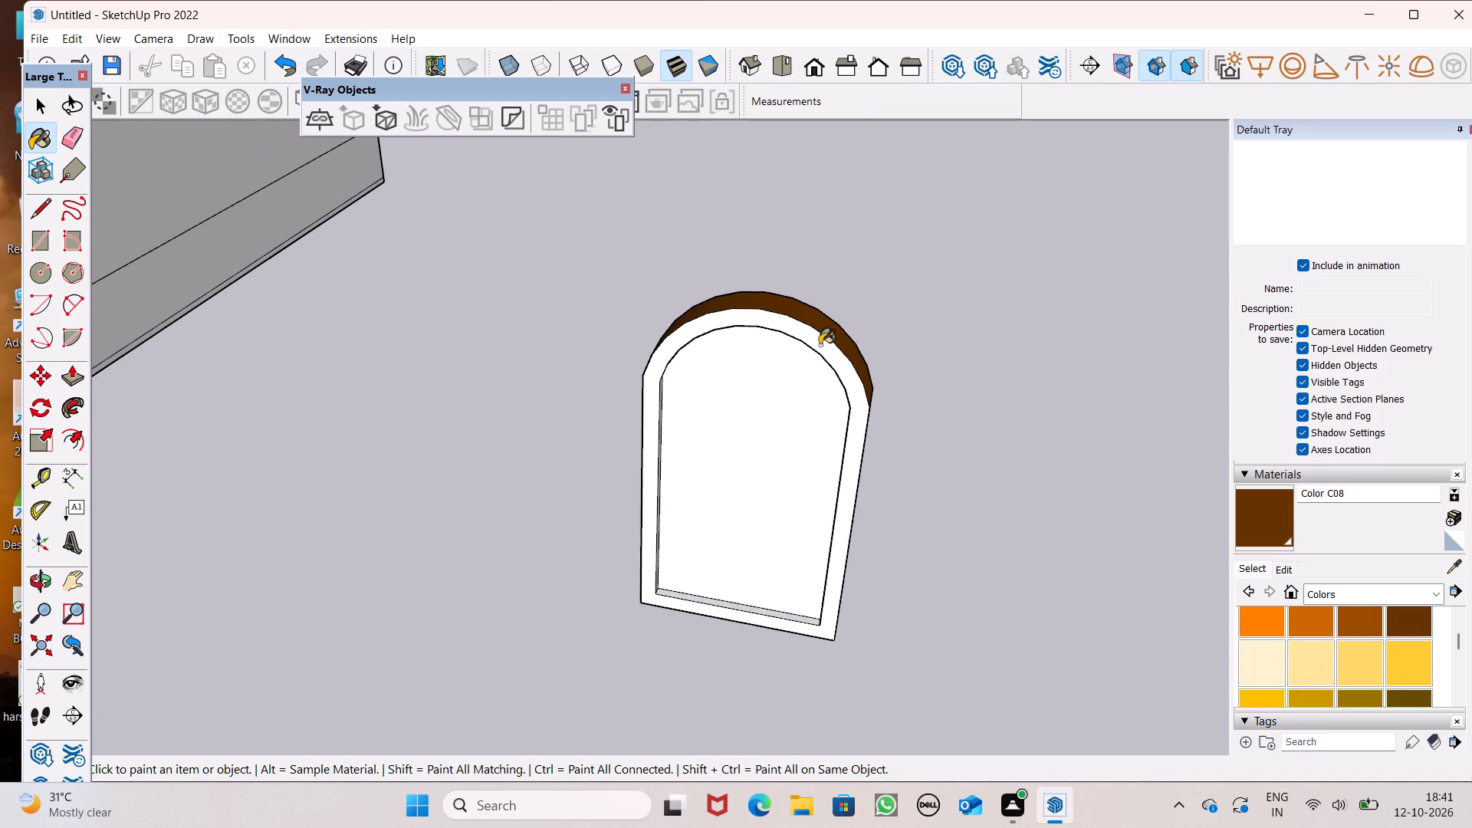
Paint the front inner panel, the recess's bottom and one side edge, and one outer side of the frame with Color C08.
middle_drag(899, 540, 999, 455)
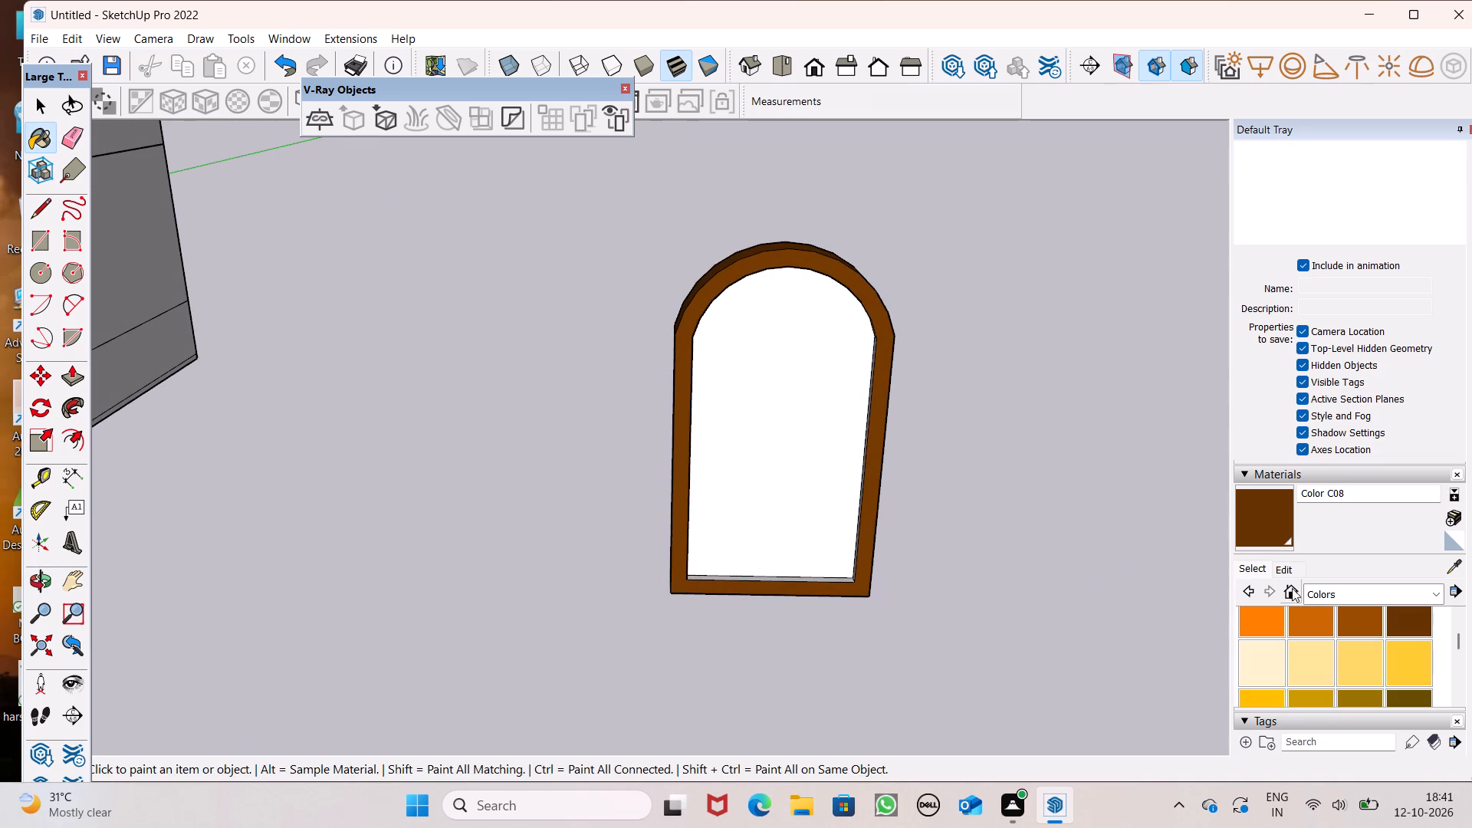
click(831, 517)
middle_drag(784, 603, 864, 707)
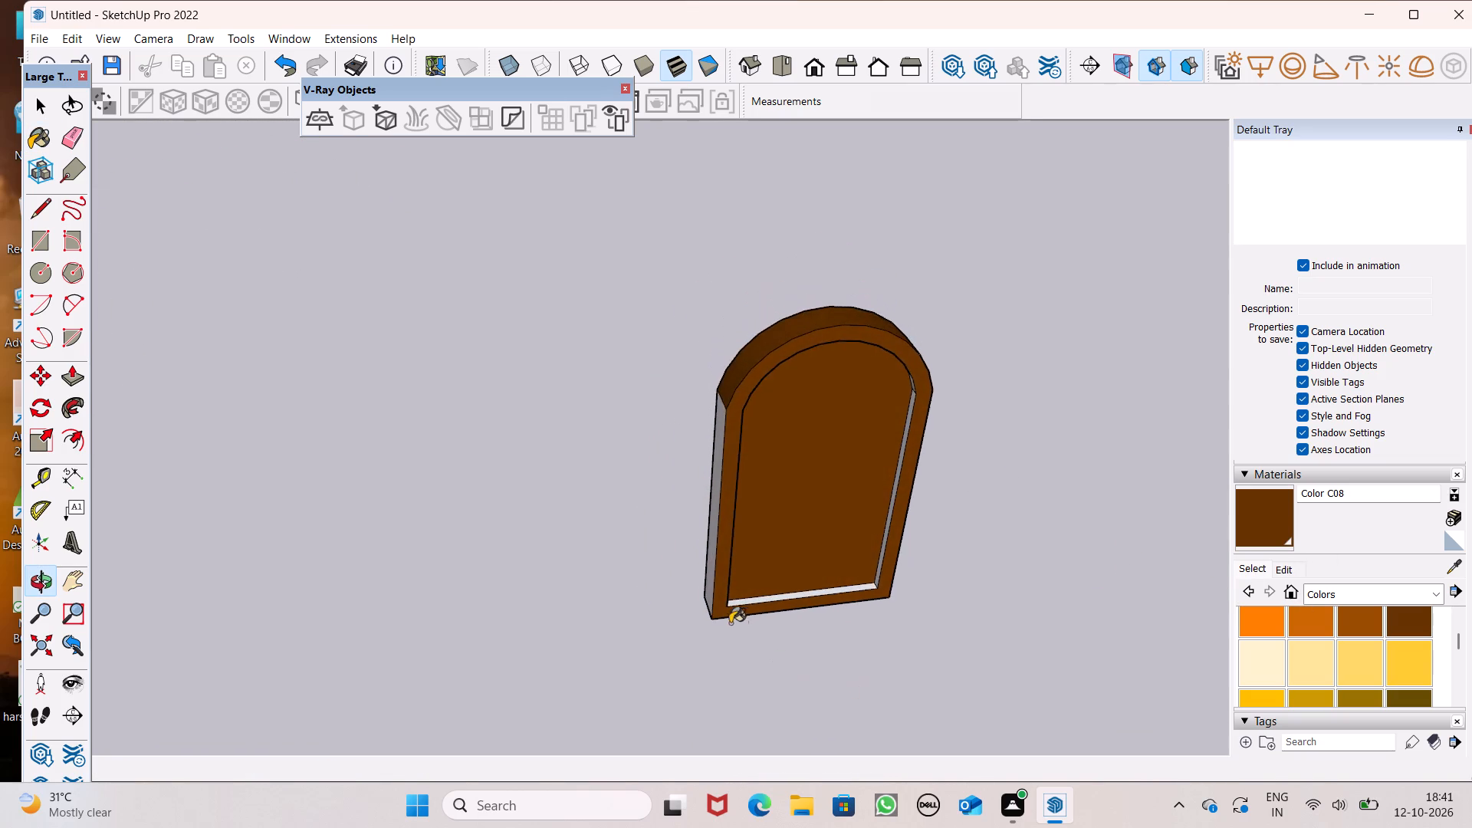
scroll(730, 620, up, 6)
drag(747, 590, 761, 583)
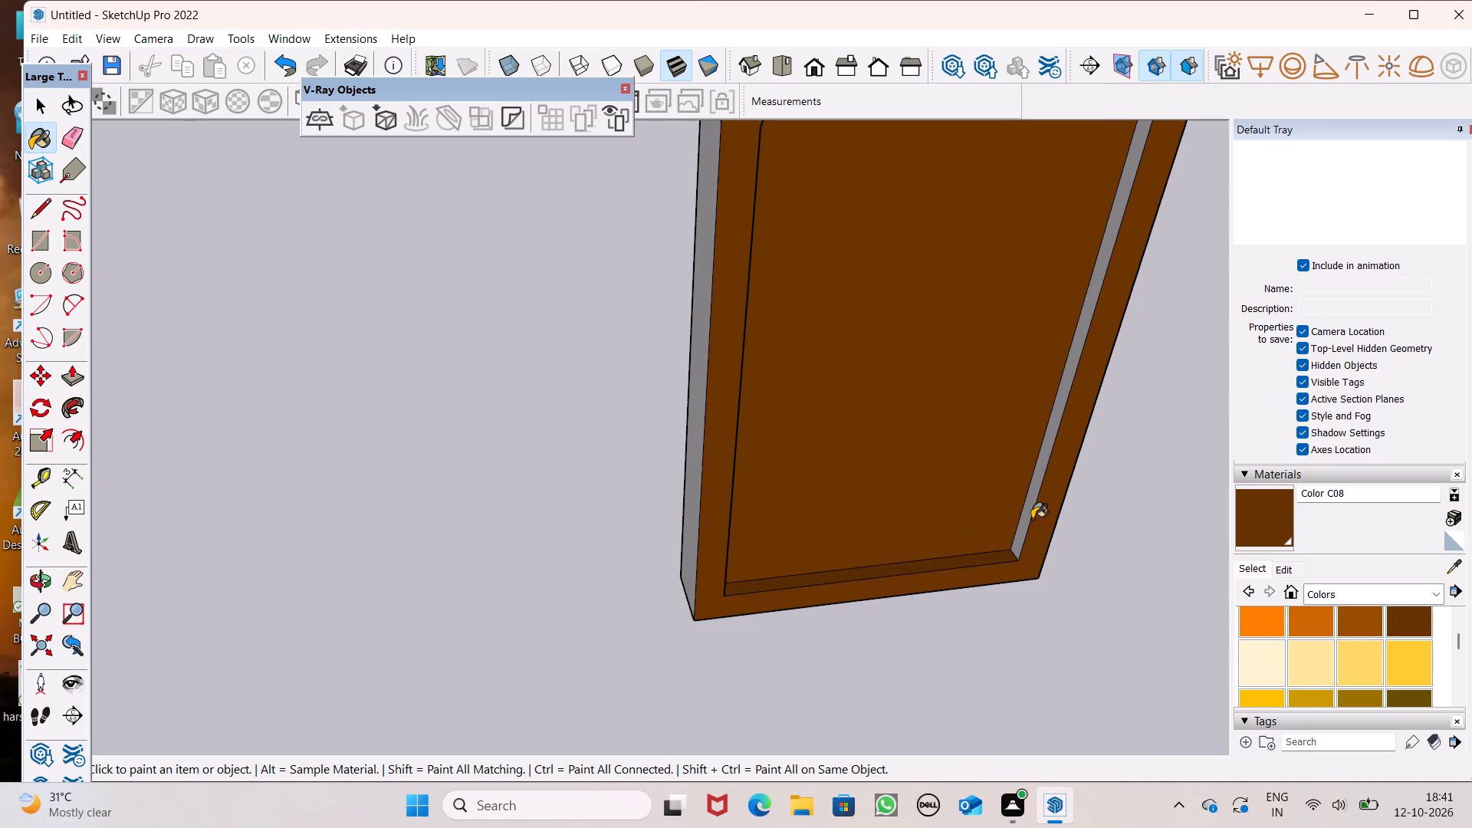
click(1032, 517)
click(1030, 509)
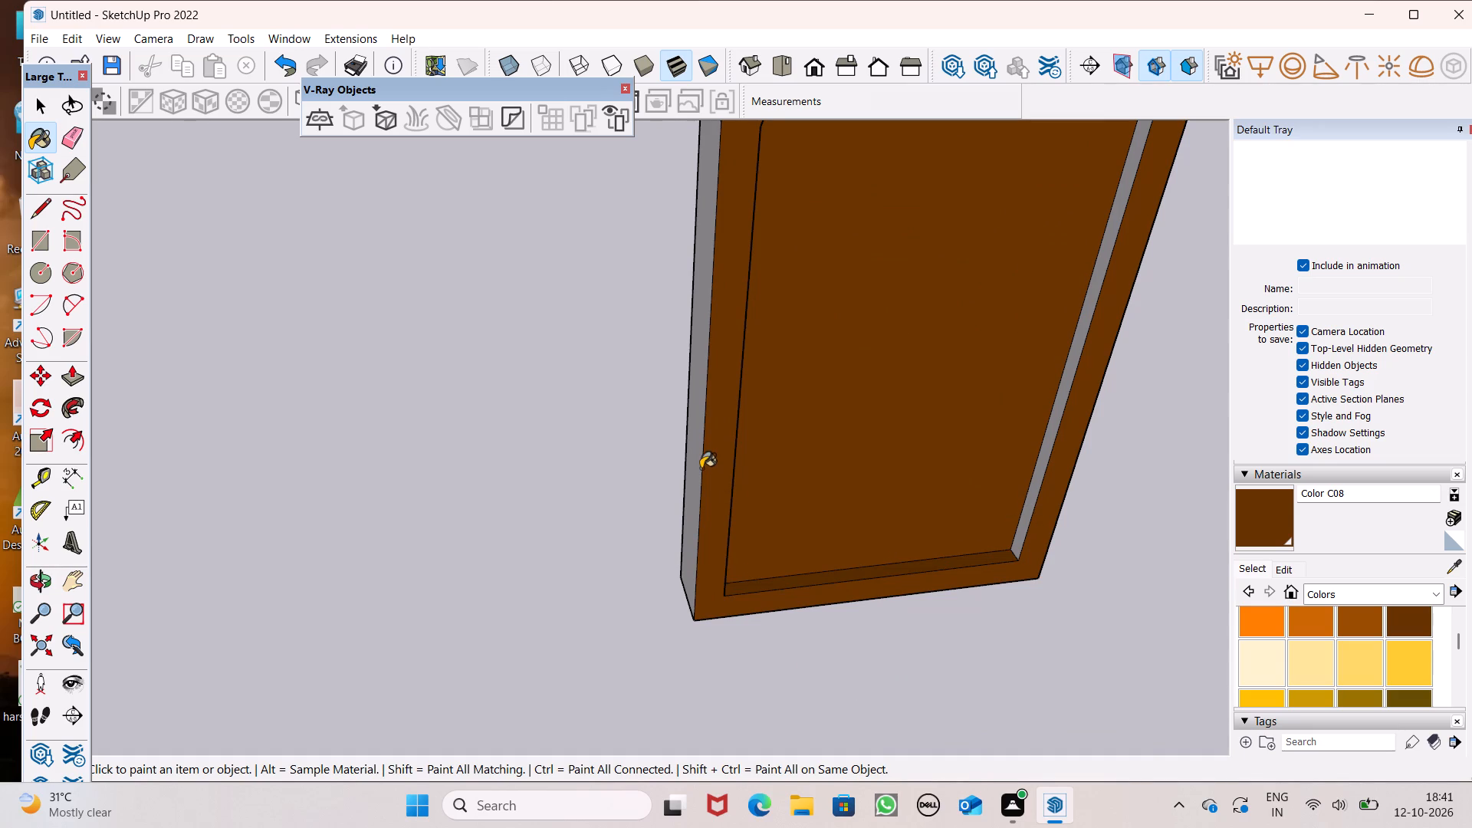
click(699, 462)
Paint the front recess's arched edge and remaining side edge, plus the frame's other outer side, with Color C08.
scroll(712, 484, down, 4)
middle_drag(979, 567, 614, 477)
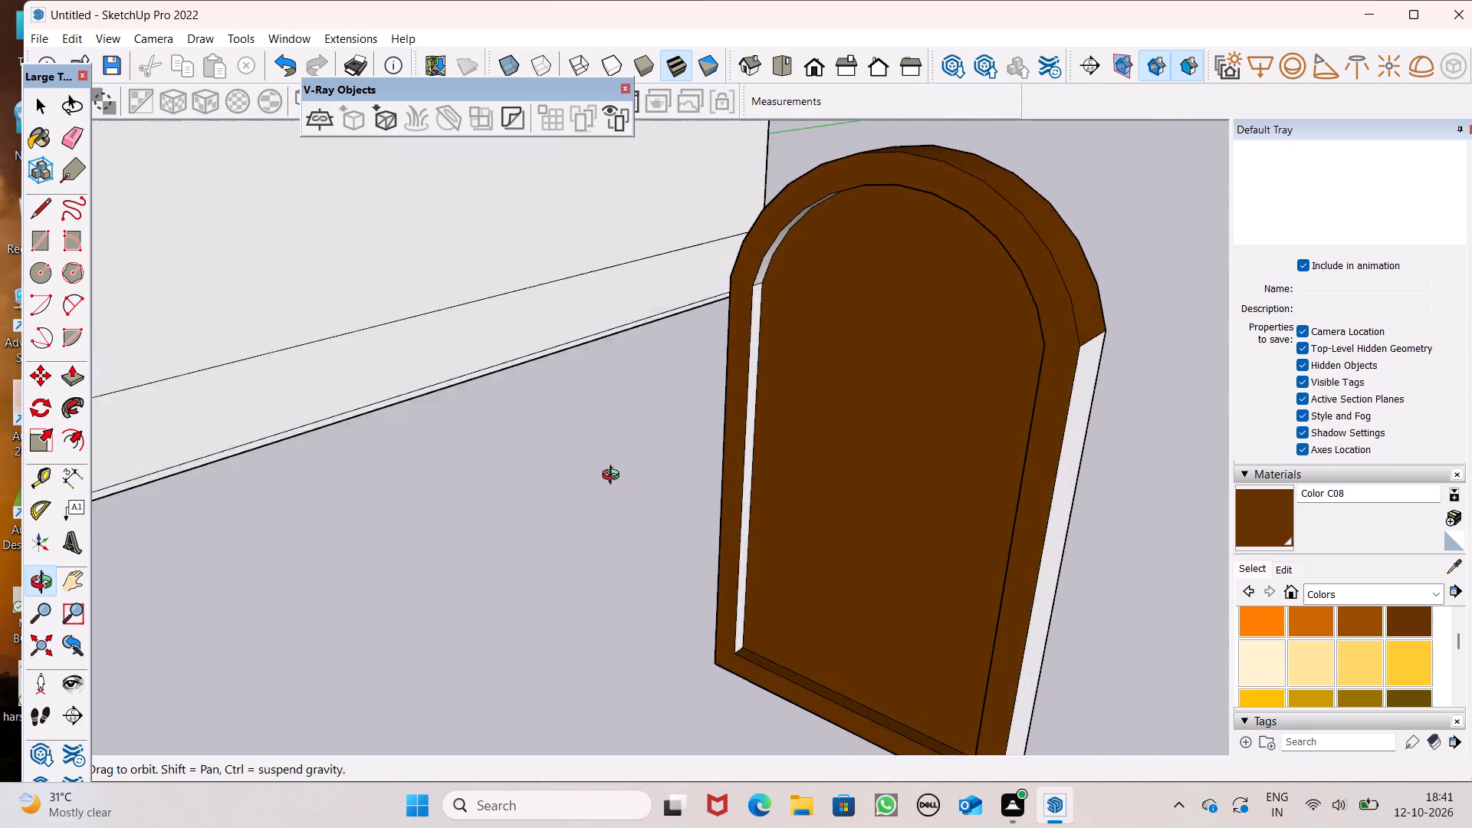
middle_drag(614, 477, 577, 451)
scroll(770, 373, up, 5)
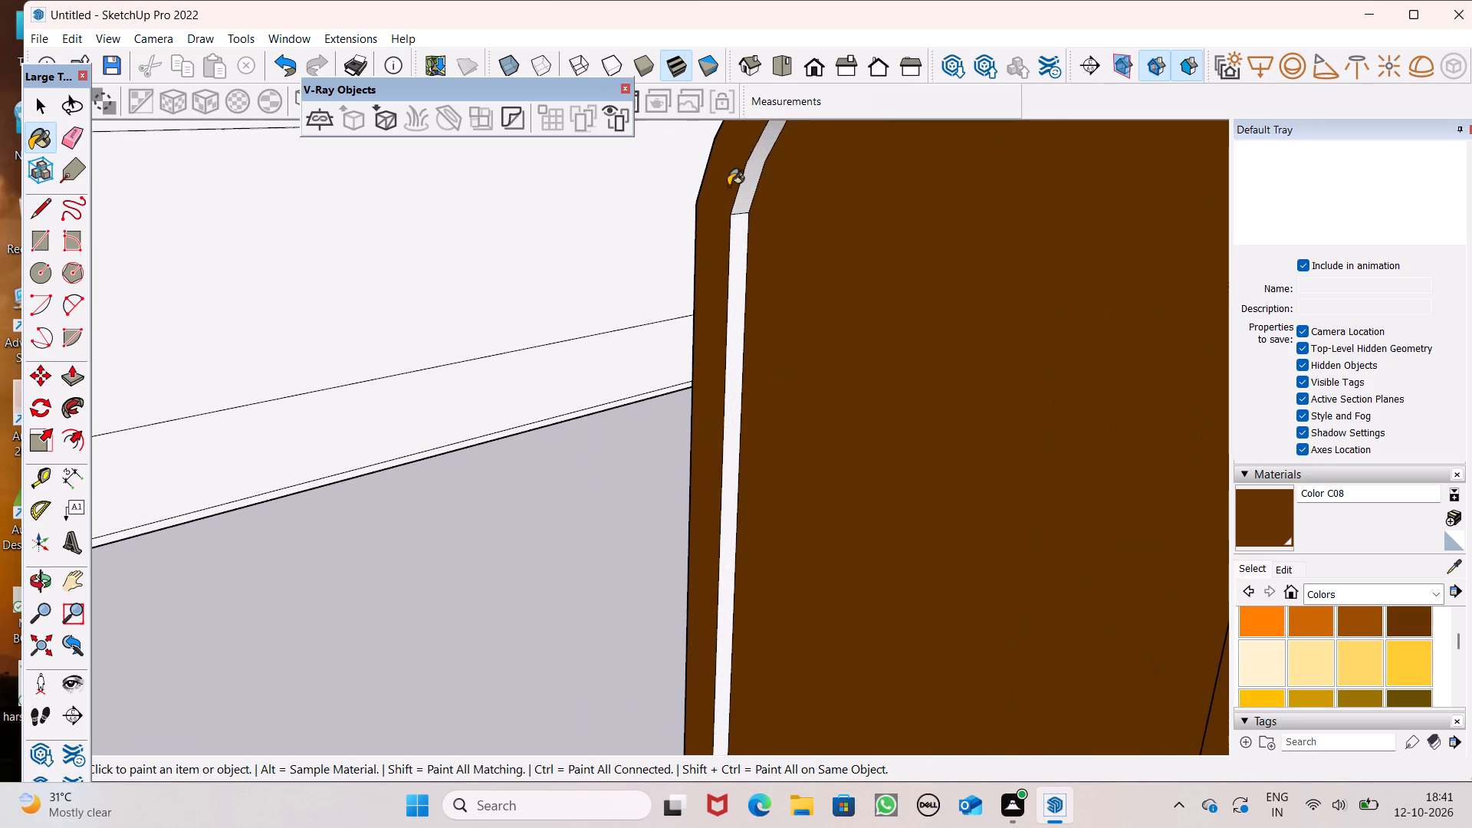
click(751, 194)
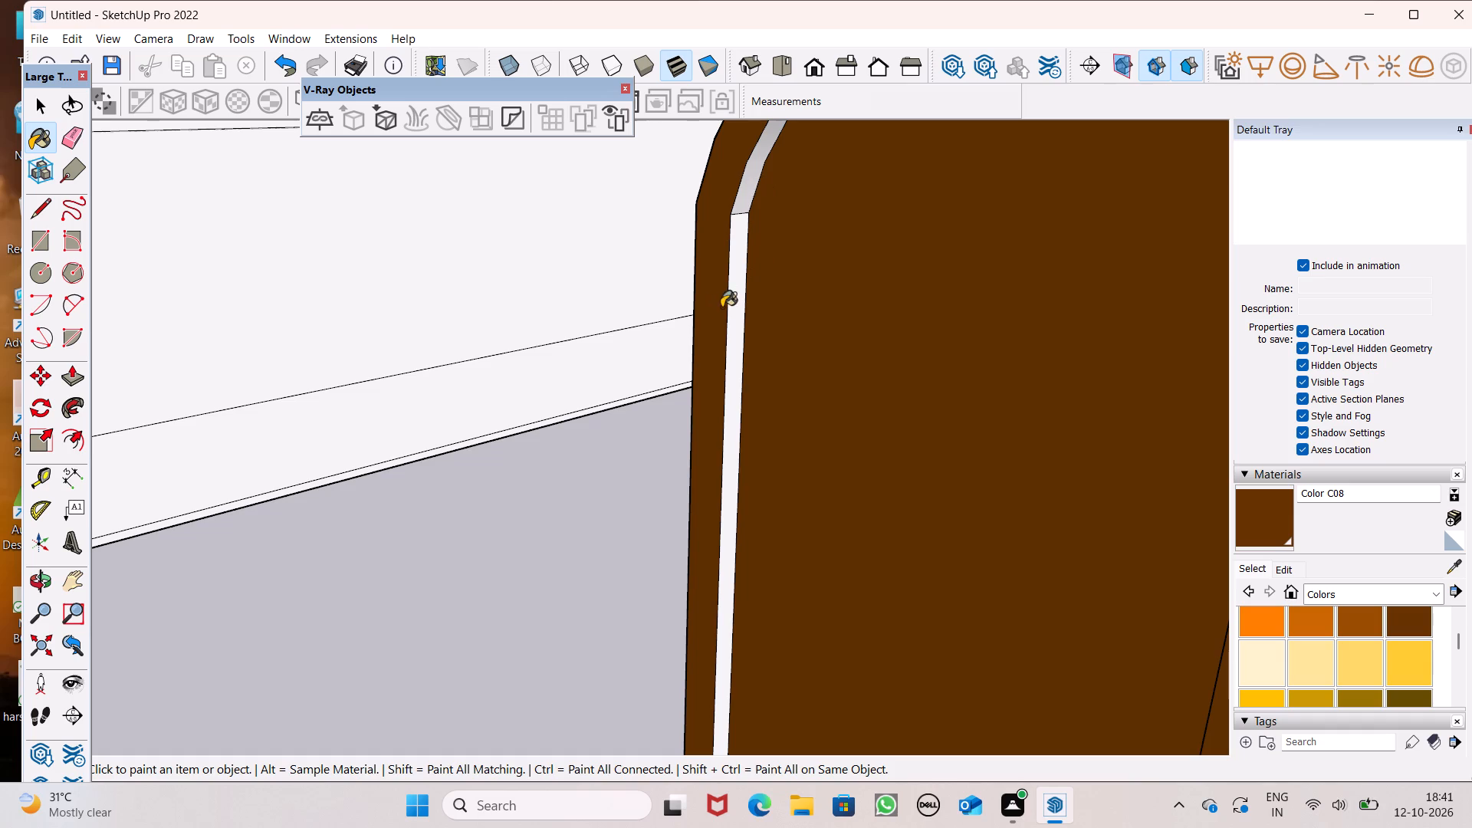
click(738, 307)
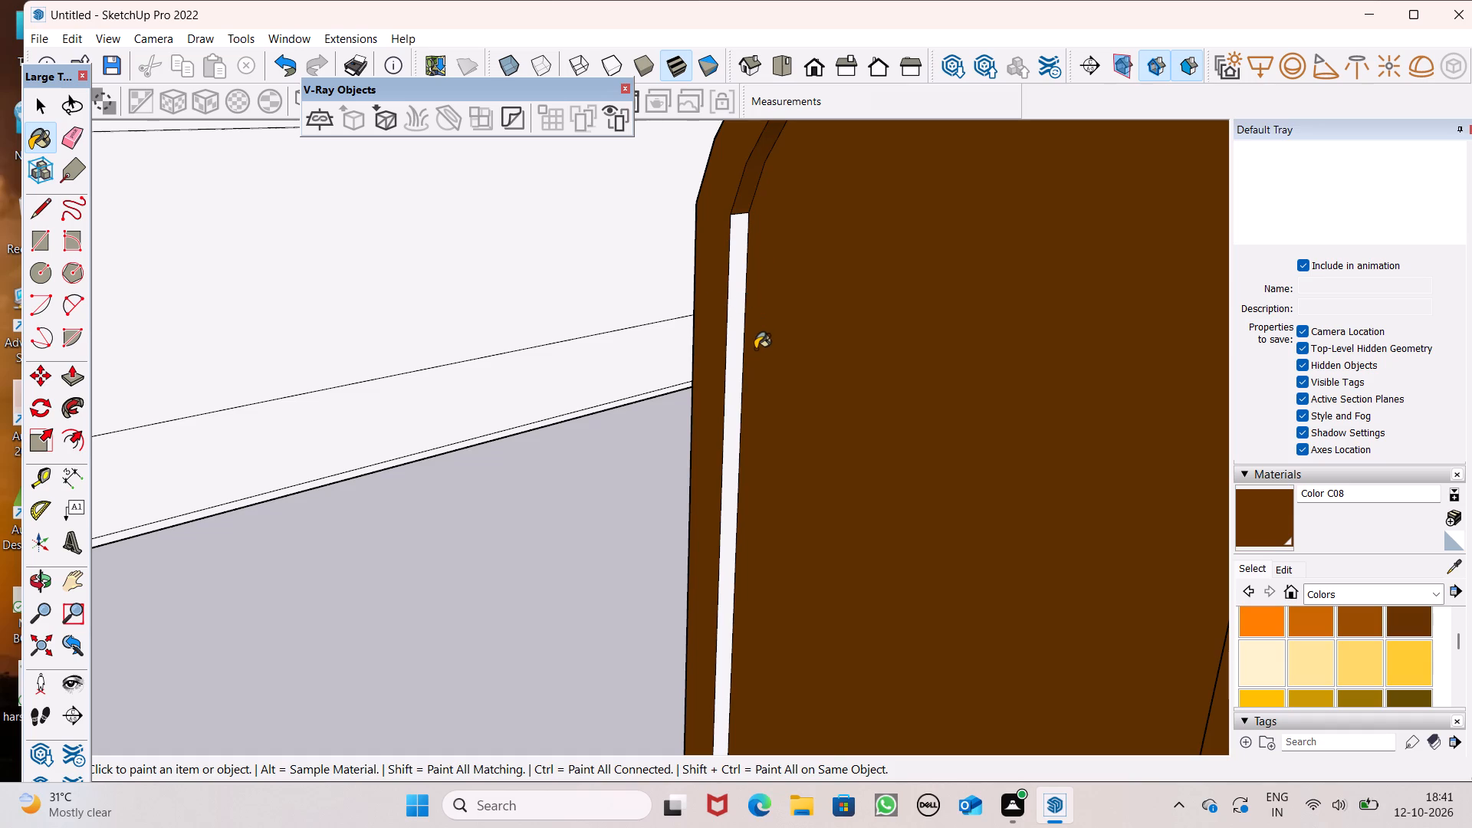
scroll(755, 350, down, 5)
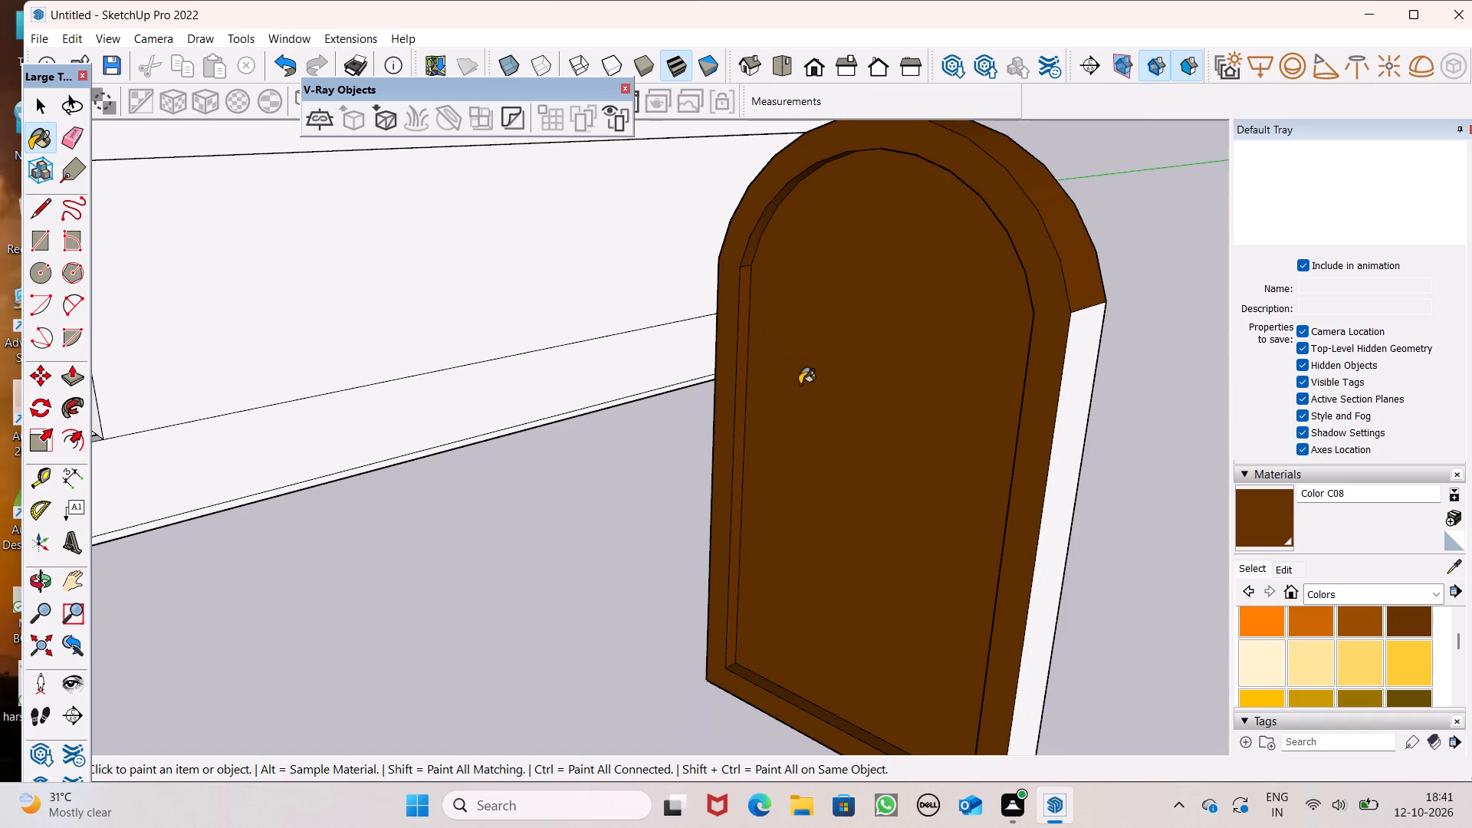
click(1082, 399)
Paint the back frame border and the back recess's arched edge and adjoining side edge with Color C08.
scroll(1071, 360, down, 4)
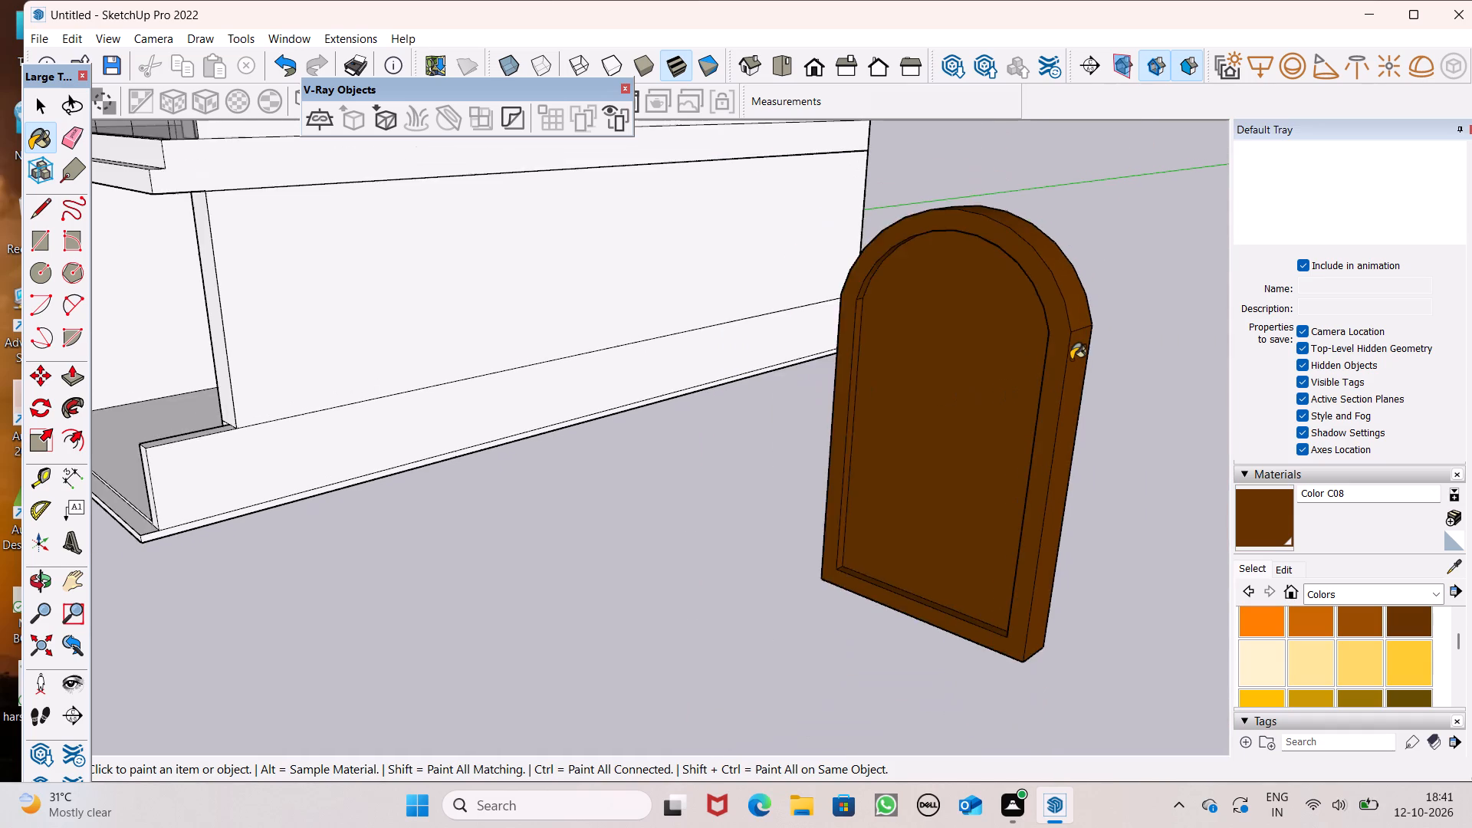
scroll(1071, 360, down, 4)
middle_drag(1078, 381, 386, 399)
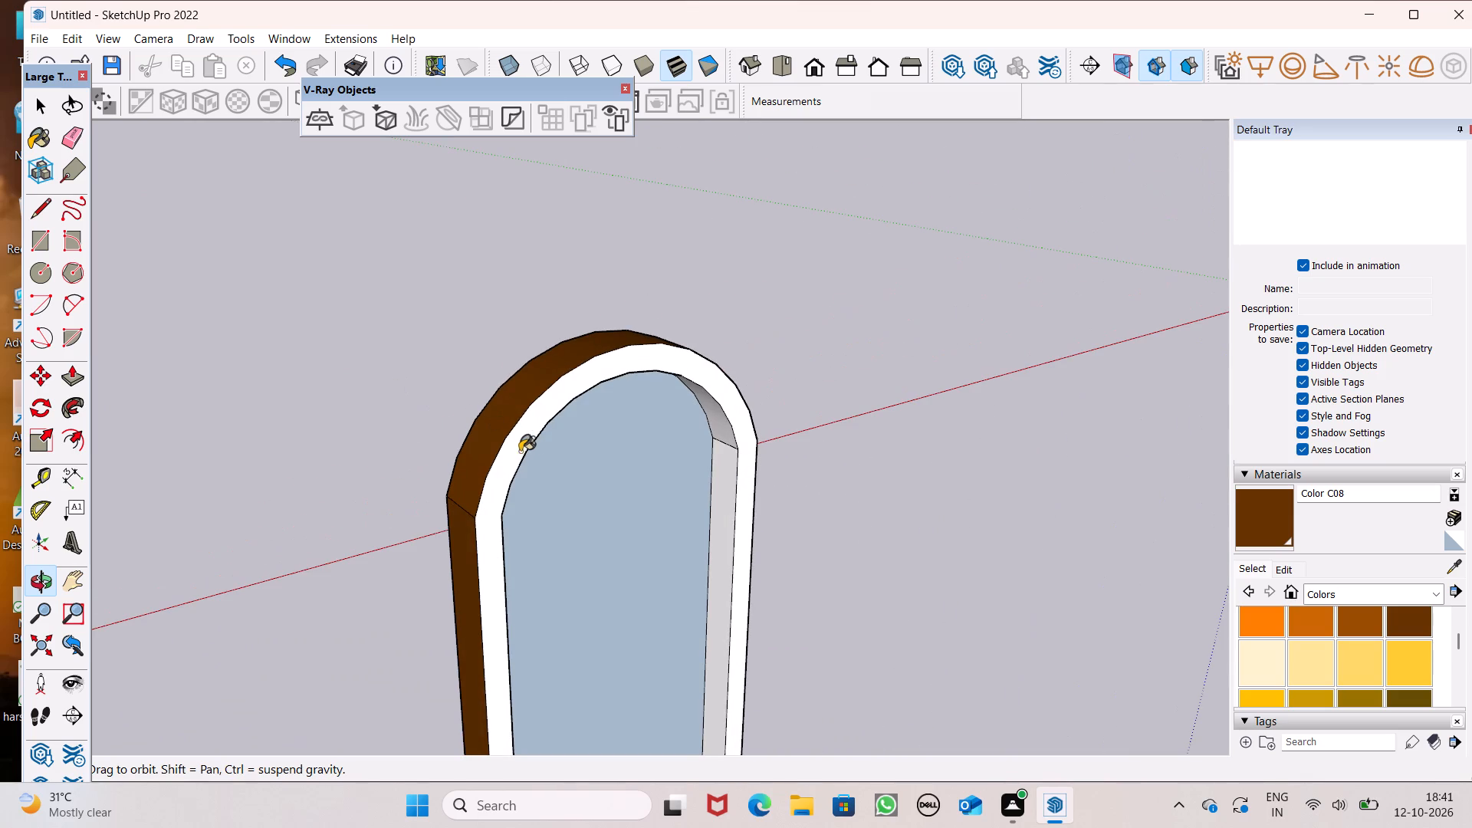
click(512, 456)
click(719, 430)
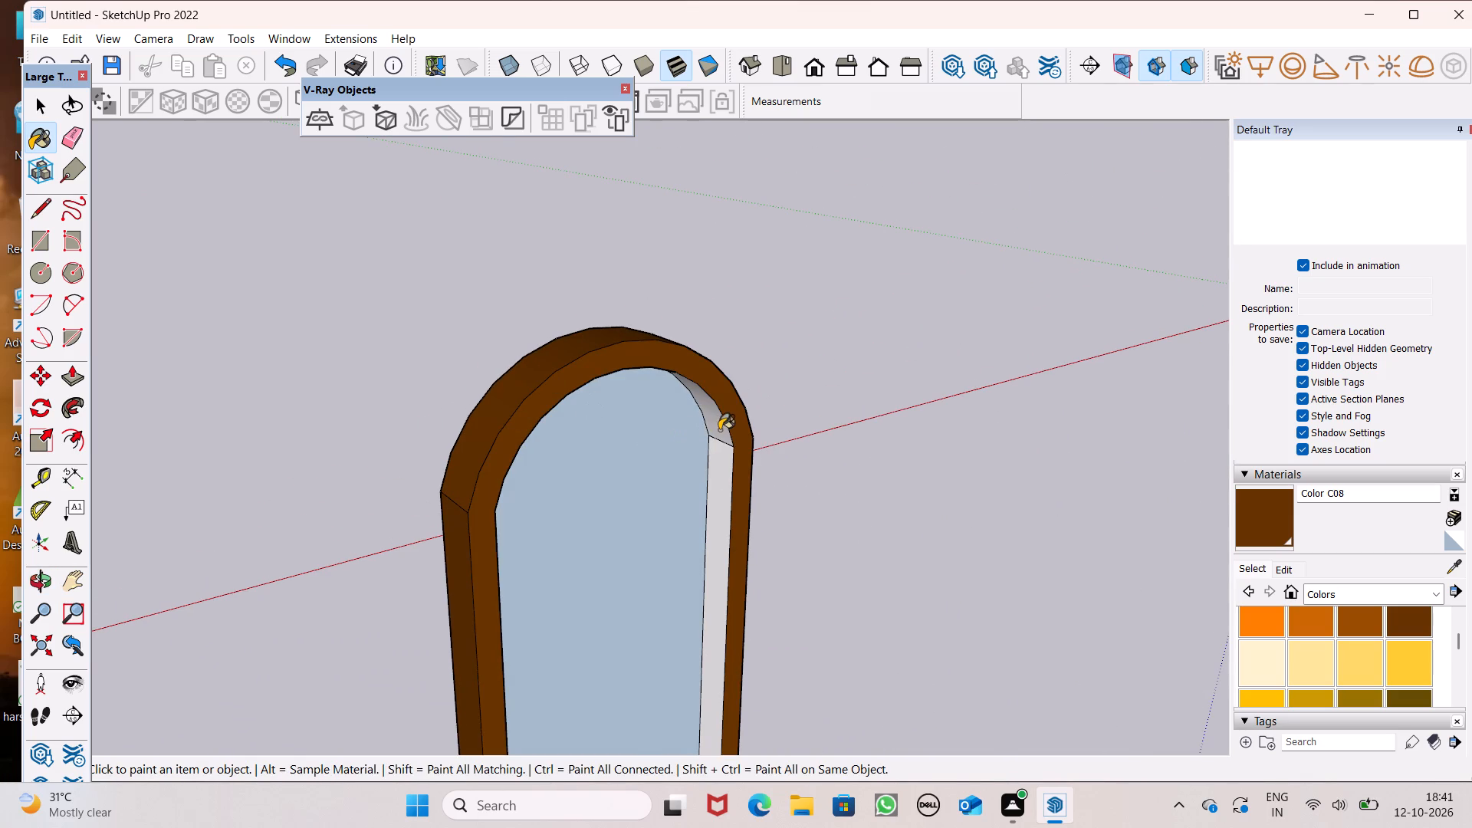
click(715, 455)
Paint the inner panel's back face and the back recess's bottom and remaining side edges with Color C08.
scroll(763, 374, down, 7)
middle_drag(786, 452, 645, 481)
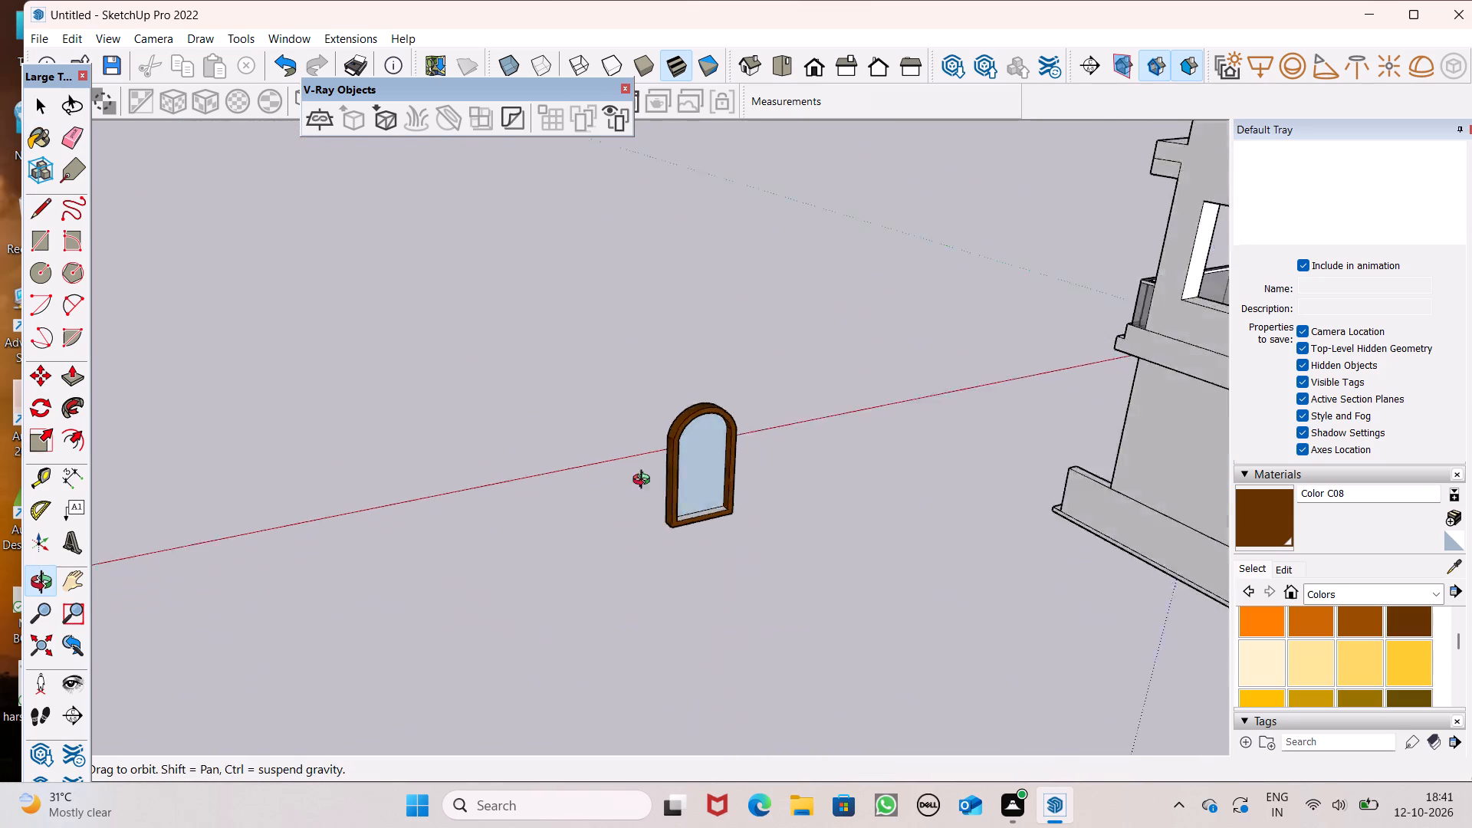
middle_drag(645, 481, 556, 493)
scroll(561, 498, up, 6)
click(598, 495)
middle_drag(584, 592, 251, 593)
scroll(583, 567, up, 6)
click(629, 520)
click(607, 444)
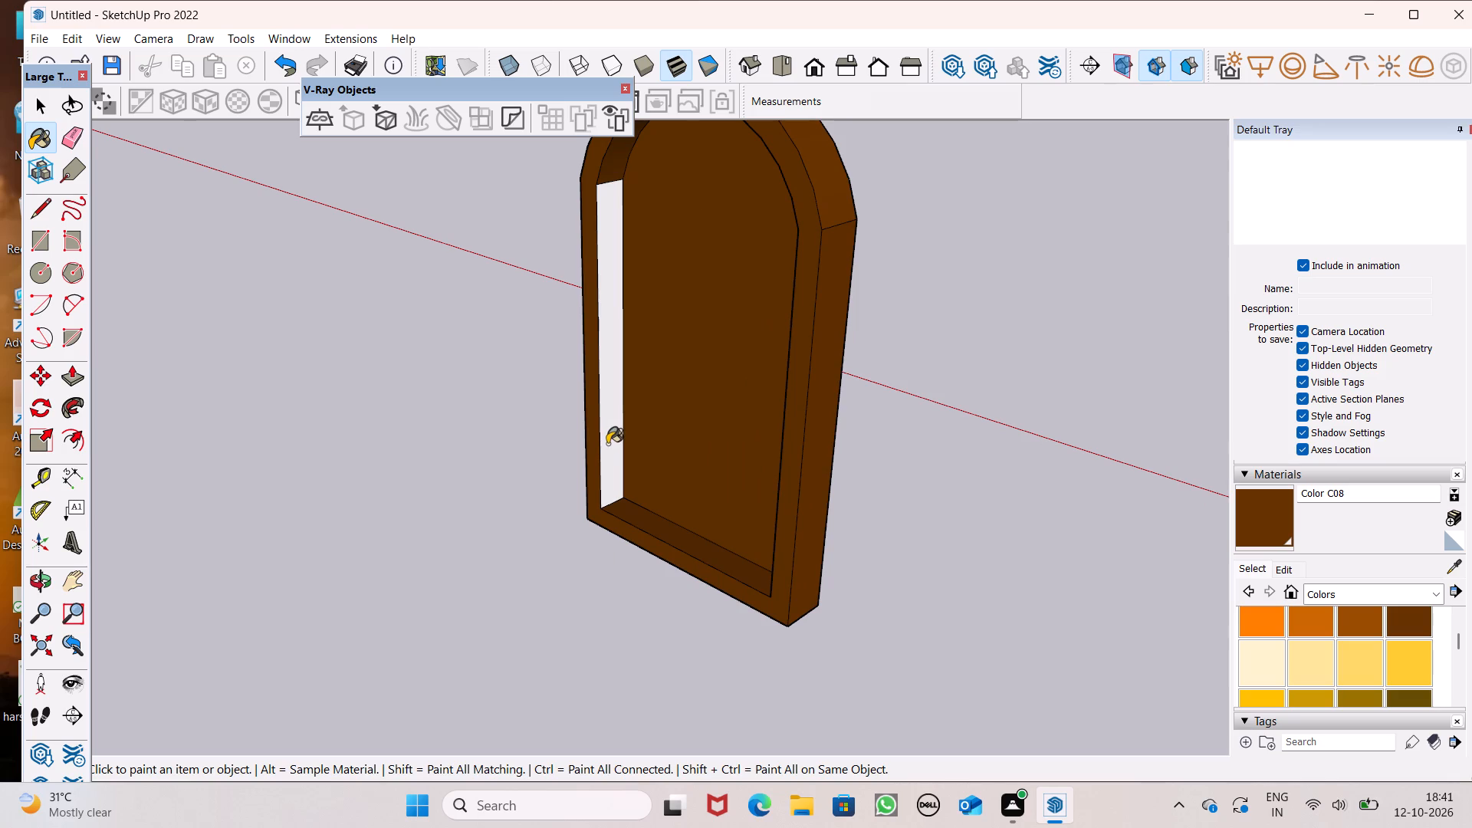
Edit Color C08 to a darker reddish brown by setting red to 84 and green to 28.
scroll(607, 444, down, 7)
middle_drag(586, 510, 1241, 596)
middle_drag(473, 592, 1168, 619)
middle_drag(490, 590, 610, 601)
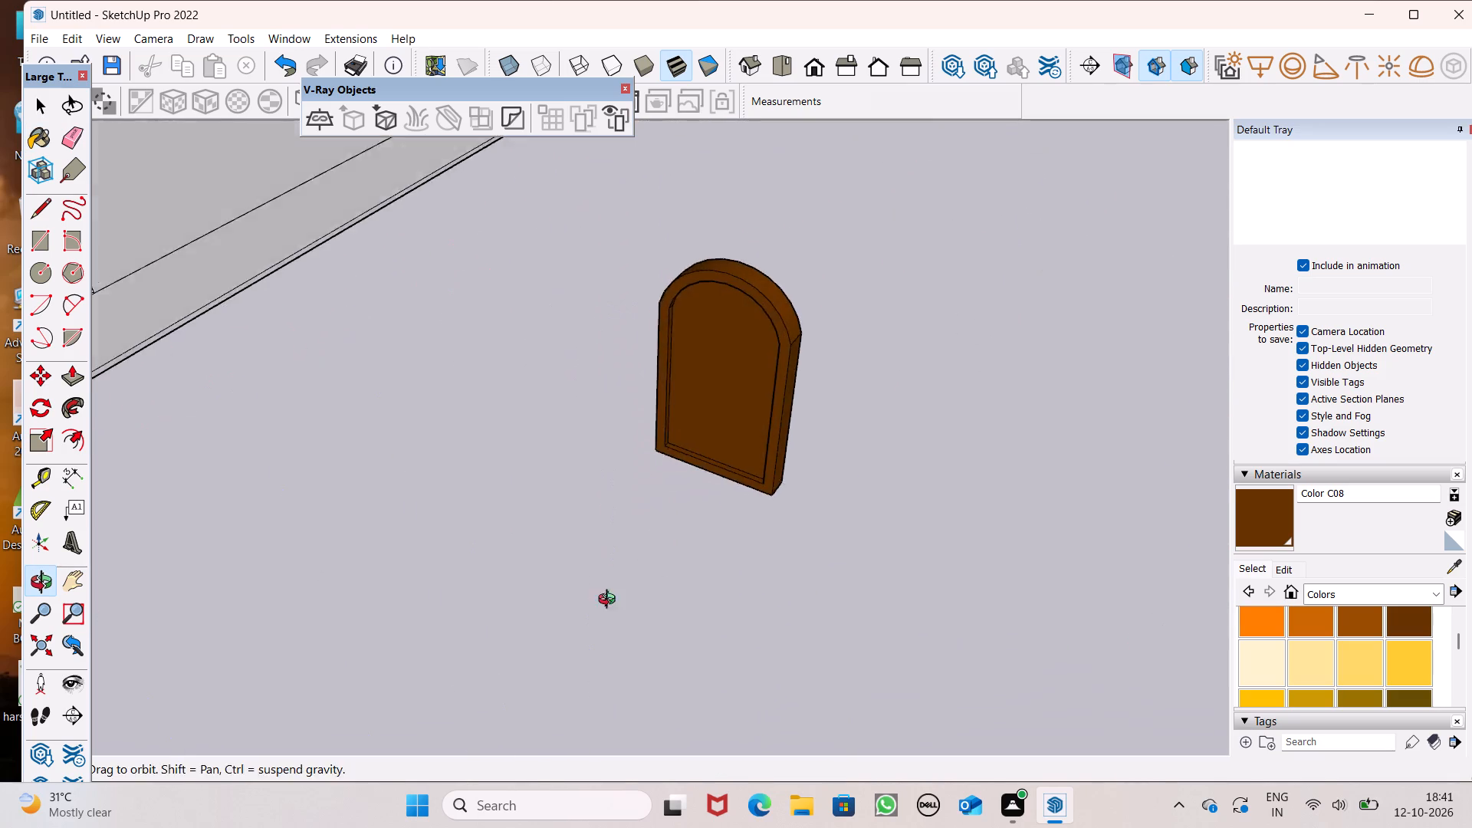
middle_drag(610, 601, 721, 581)
key(space)
scroll(1020, 476, down, 5)
middle_drag(1013, 454, 972, 376)
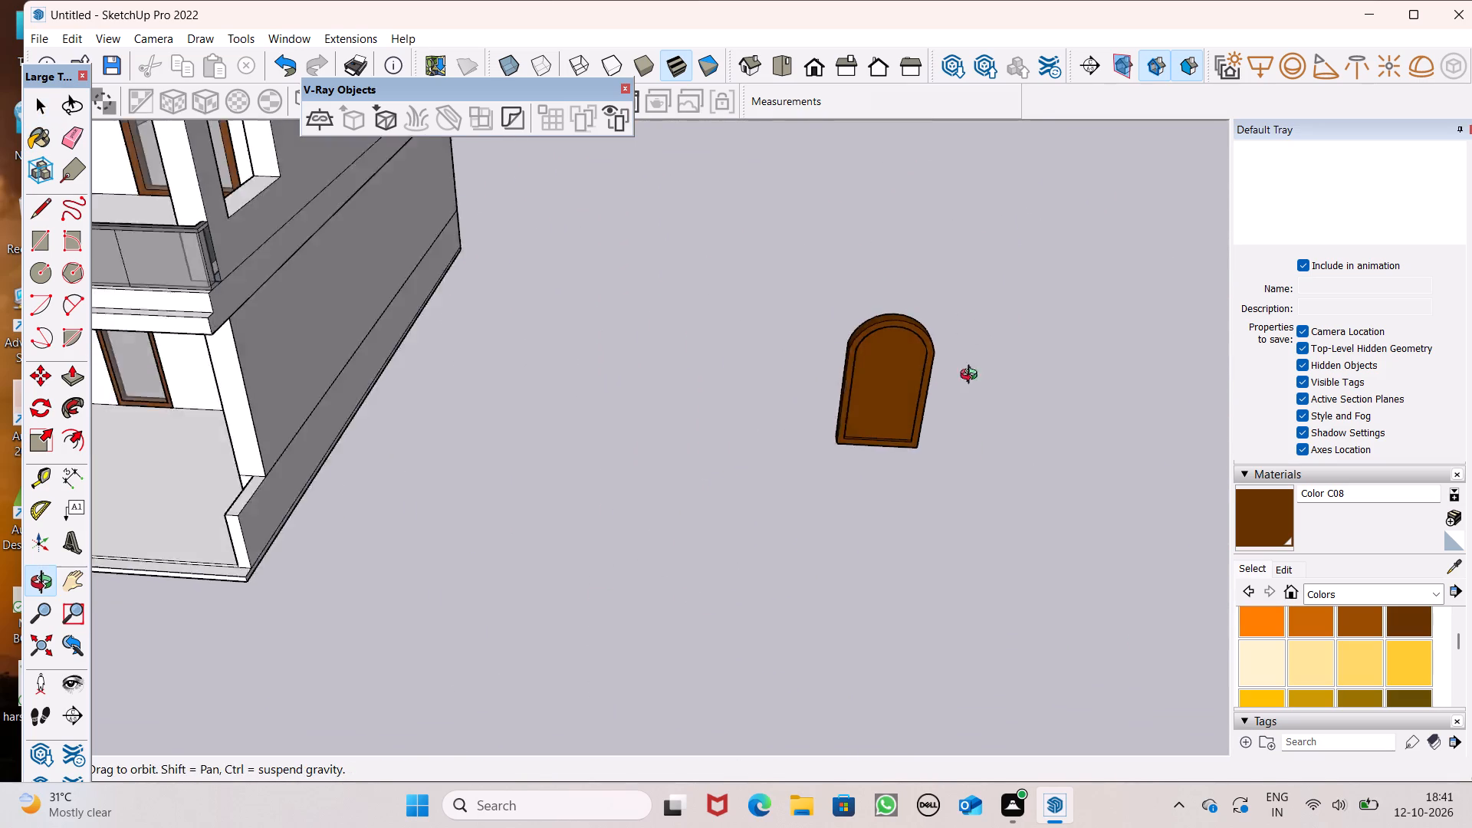
middle_drag(972, 376, 958, 307)
click(1279, 571)
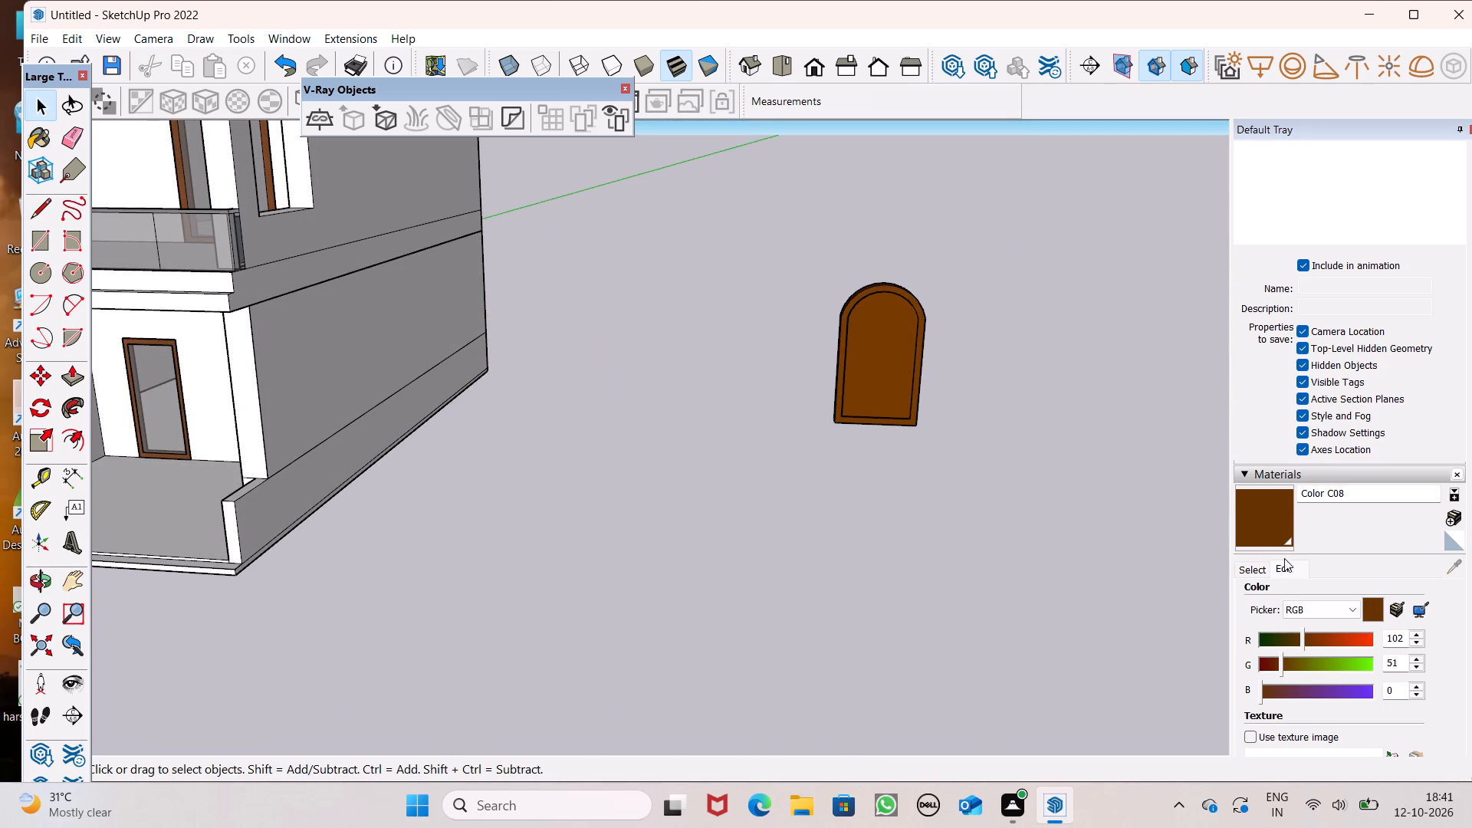
scroll(1302, 680, up, 2)
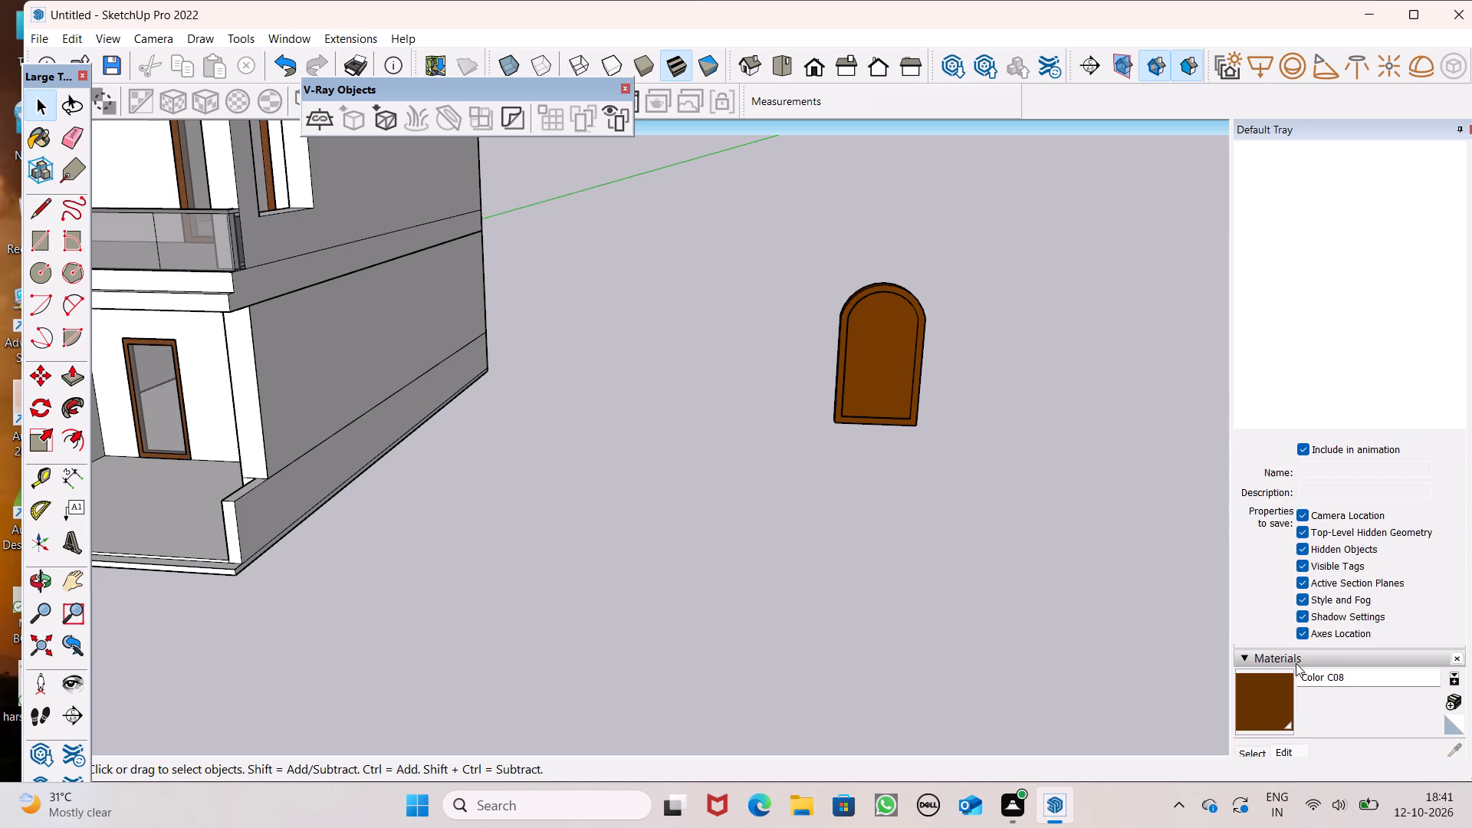
scroll(1296, 663, down, 2)
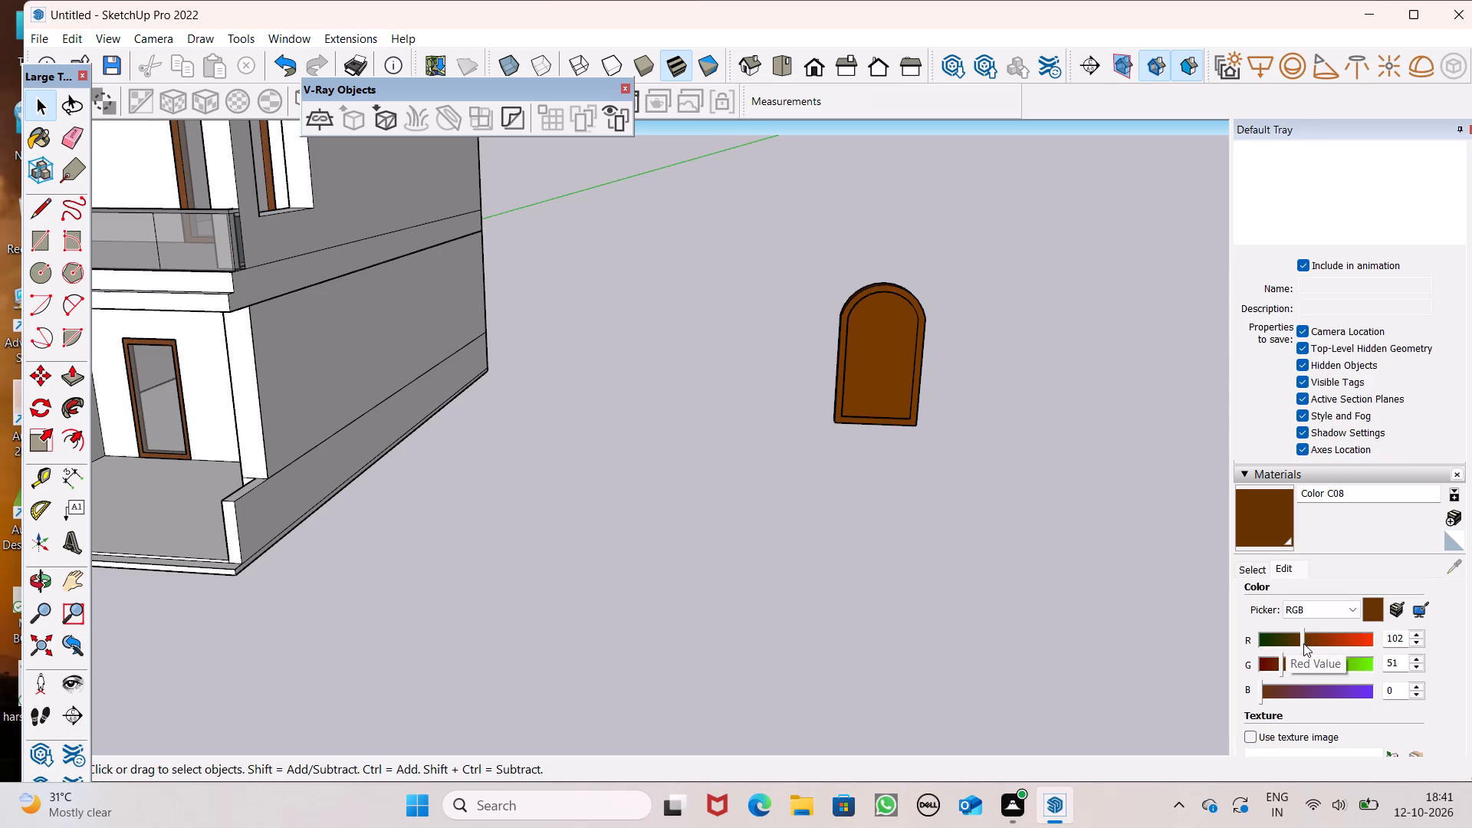
click(1303, 643)
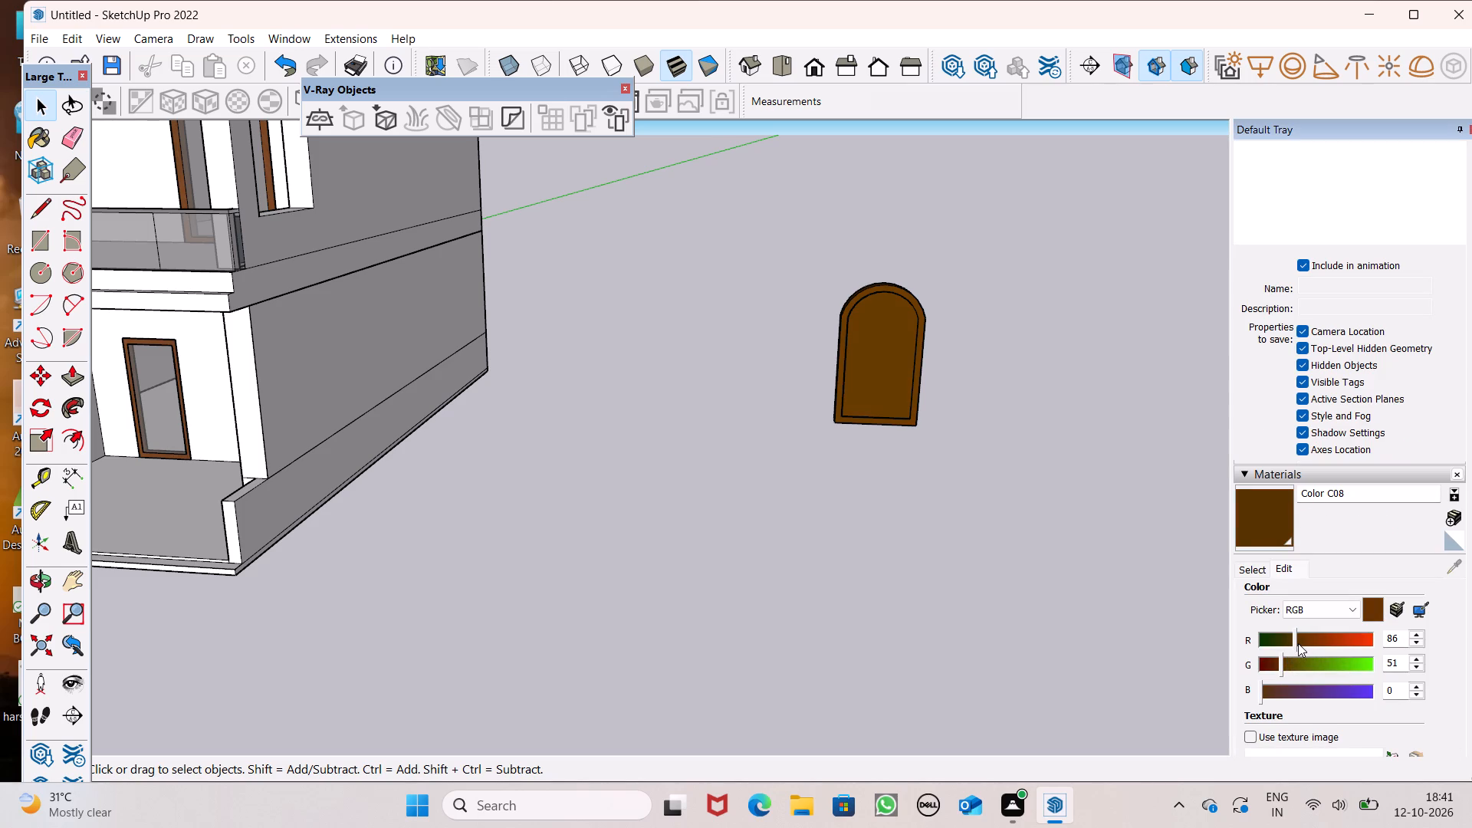
drag(1281, 655, 1274, 661)
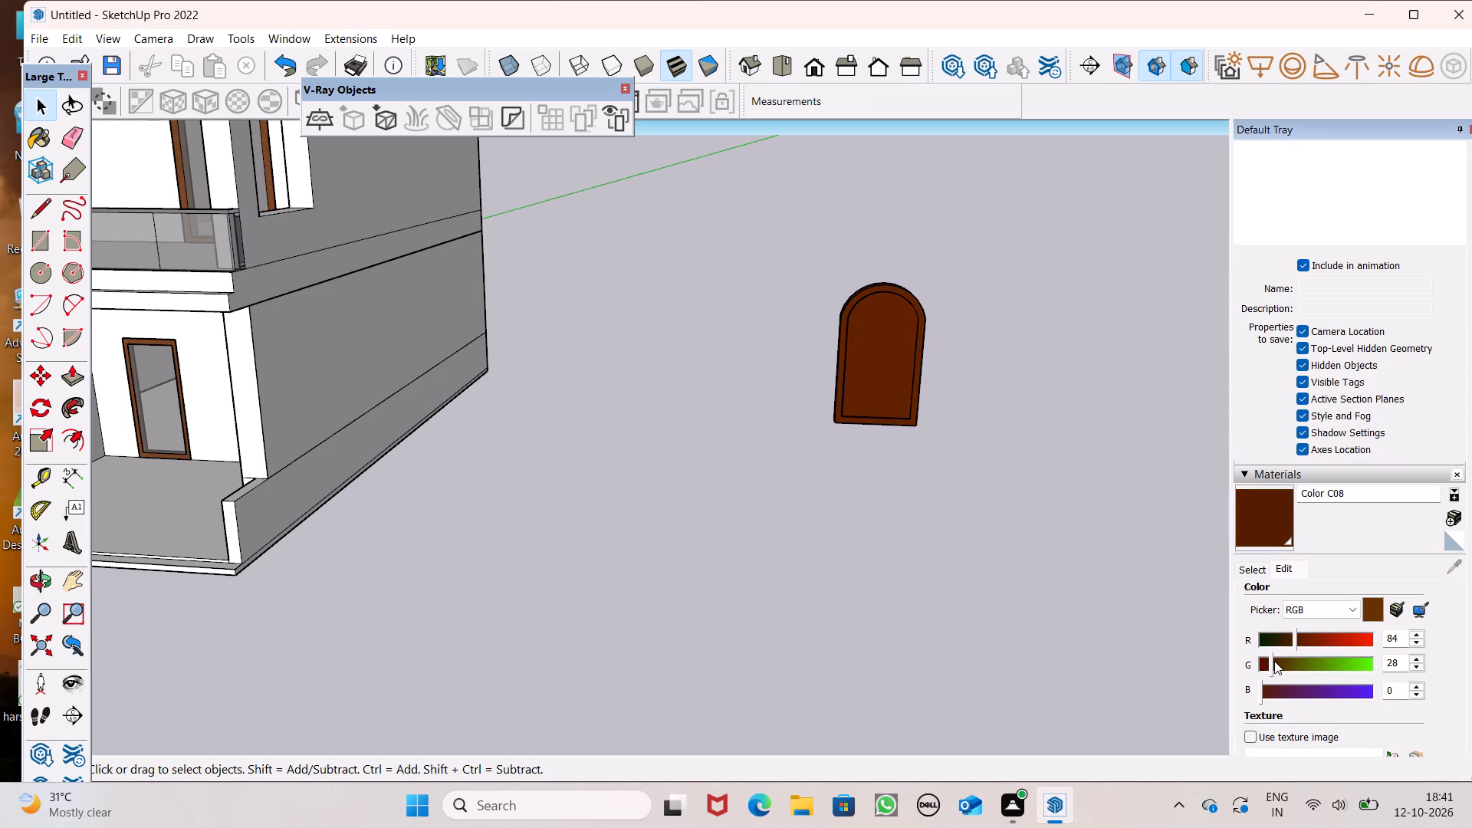
Edit Color C08 to a deeper olive brown by setting green to 43 and red to 70.
drag(1274, 661, 1279, 662)
drag(1279, 662, 1281, 662)
key(space)
click(991, 579)
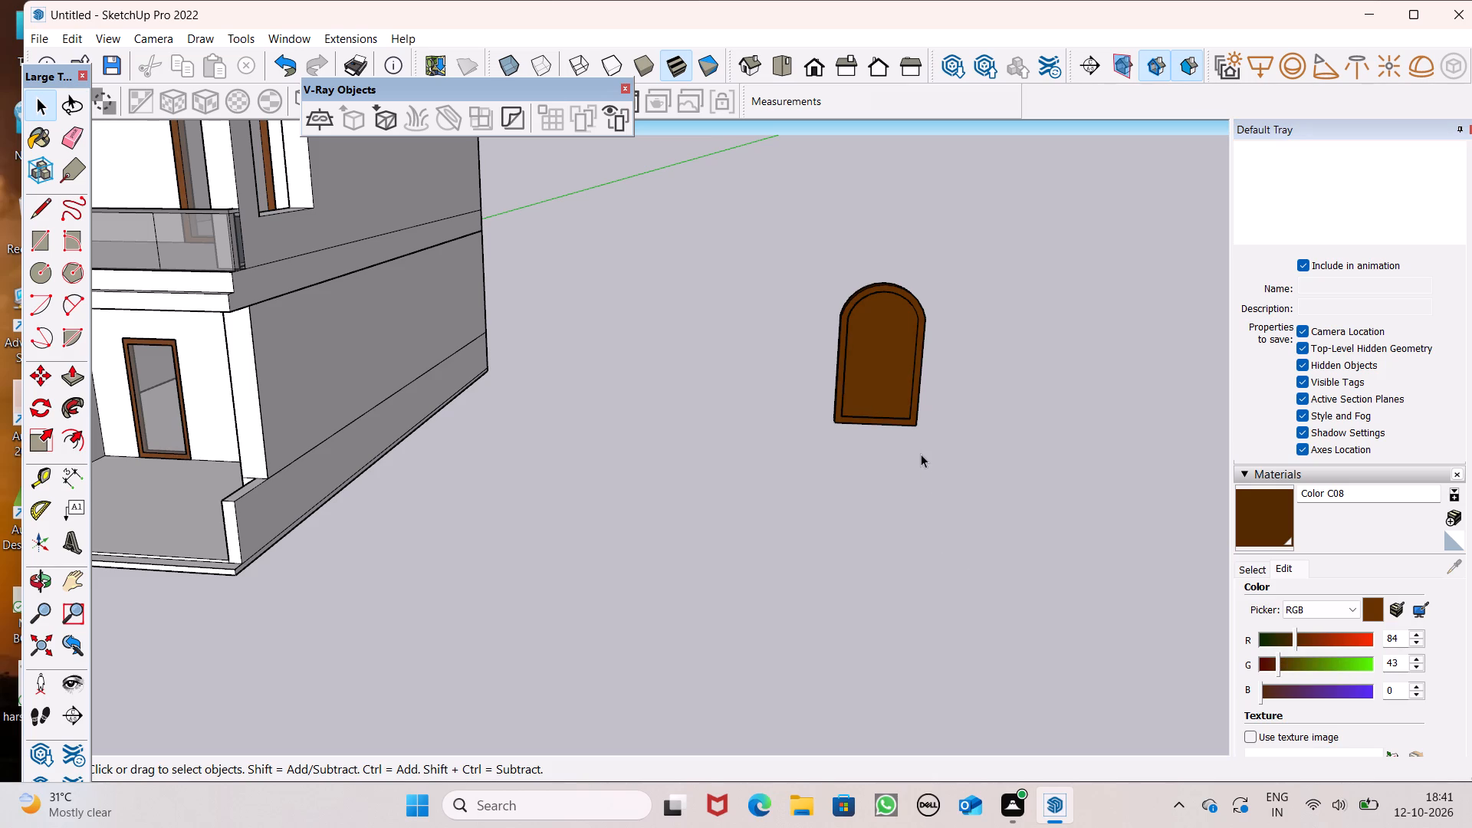
scroll(905, 409, up, 12)
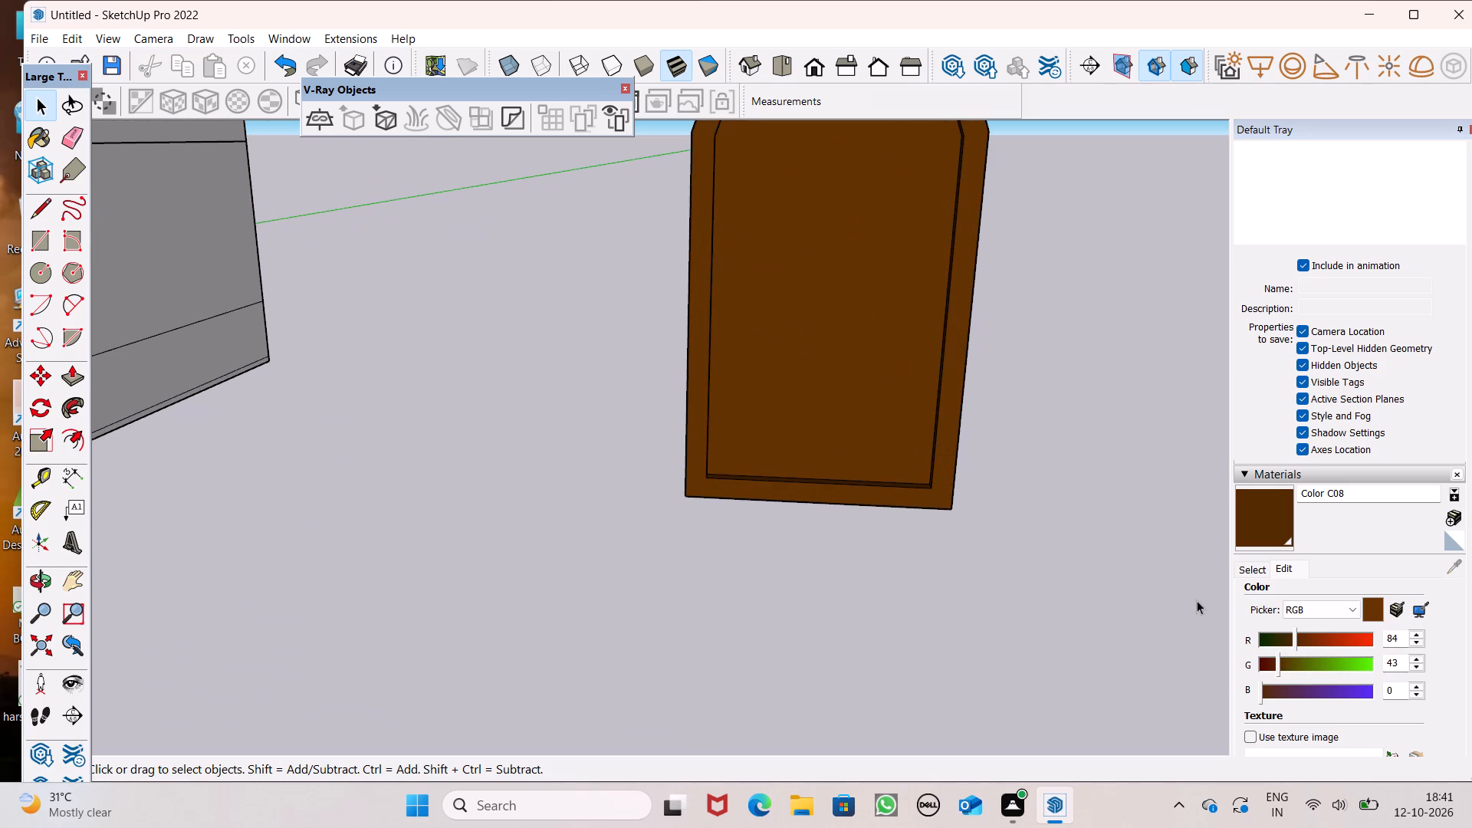
click(1293, 642)
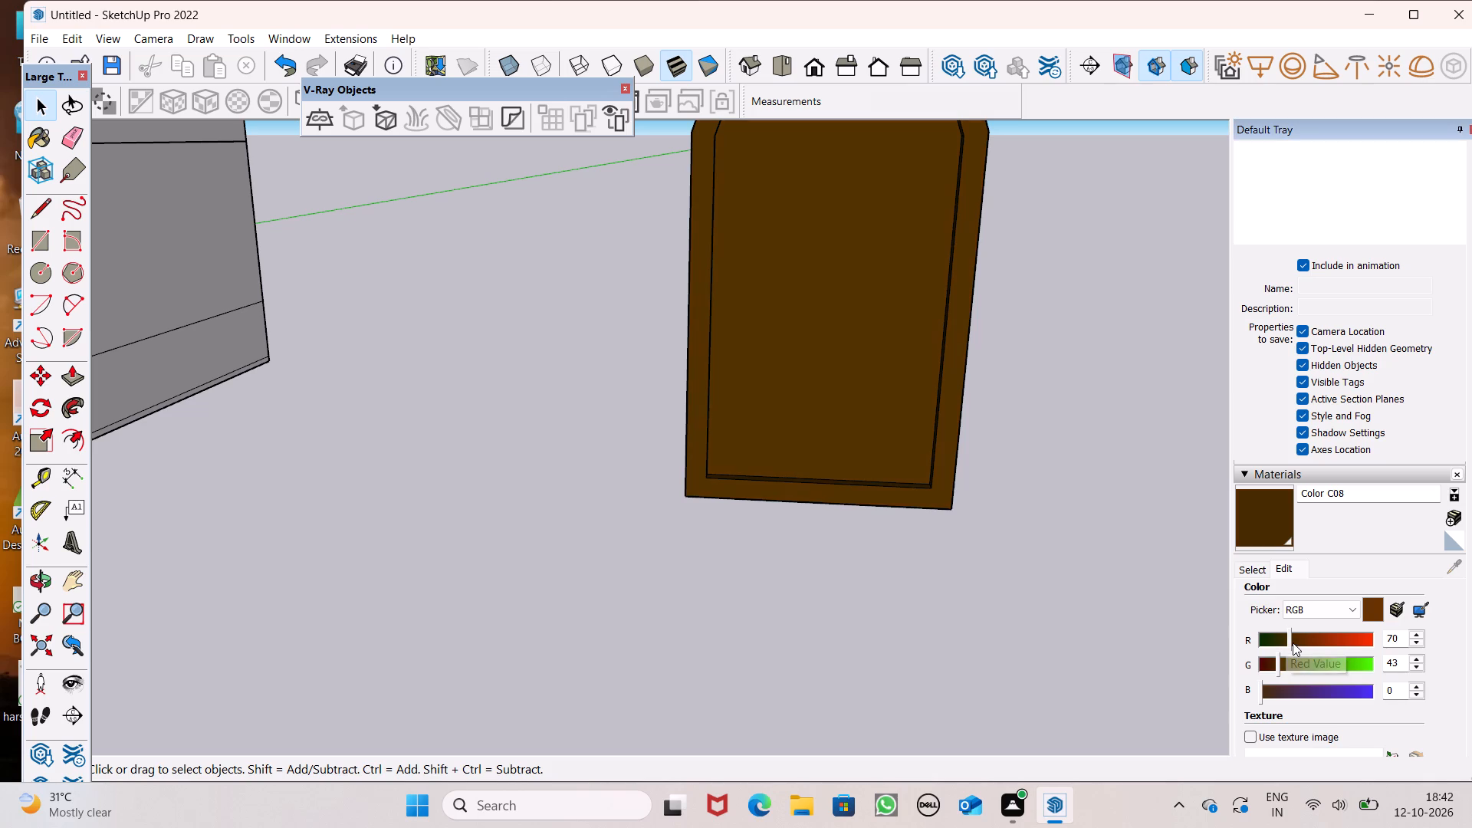
key(space)
Select all the connected geometry of the arched framed panel and make it a group.
scroll(1128, 532, down, 5)
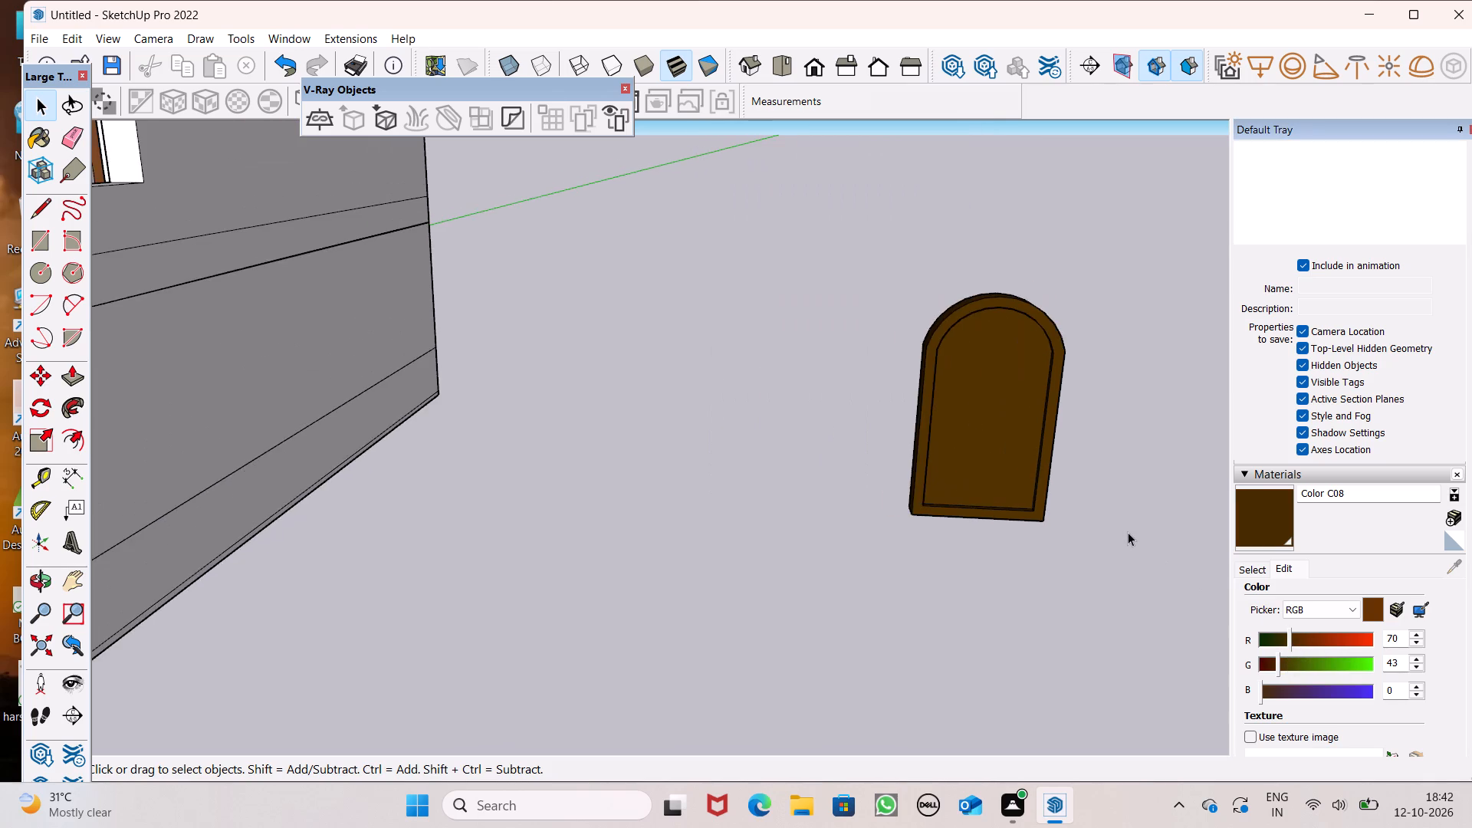
scroll(1071, 509, down, 3)
triple_click(1014, 479)
click(1014, 479)
right_click(1014, 479)
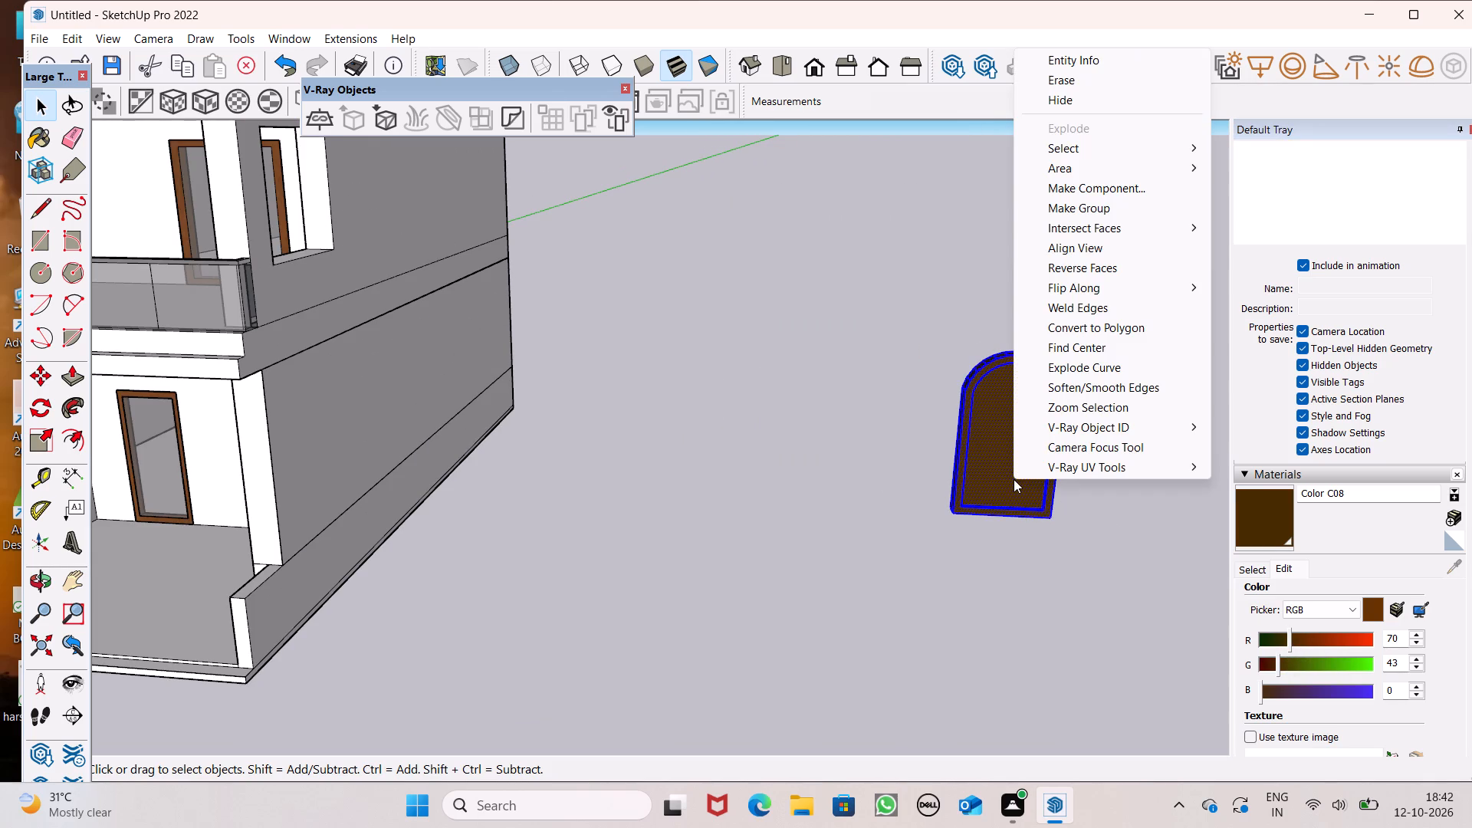
click(1098, 205)
Move the arched panel group from beside the house to the arched opening in the ground-floor stone-textured wall.
scroll(994, 481, down, 6)
key(m)
key(Return)
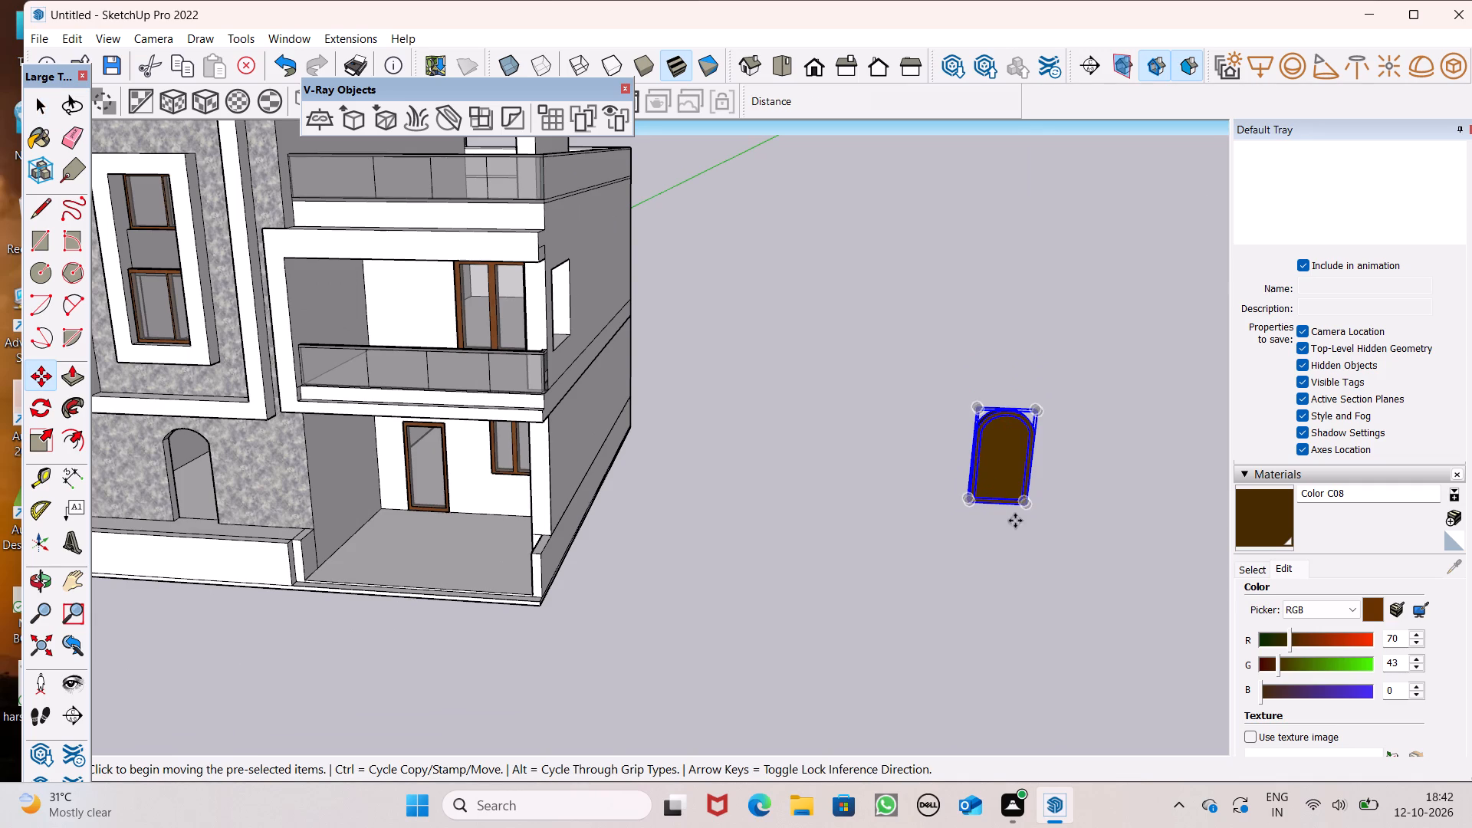
drag(1026, 508, 542, 571)
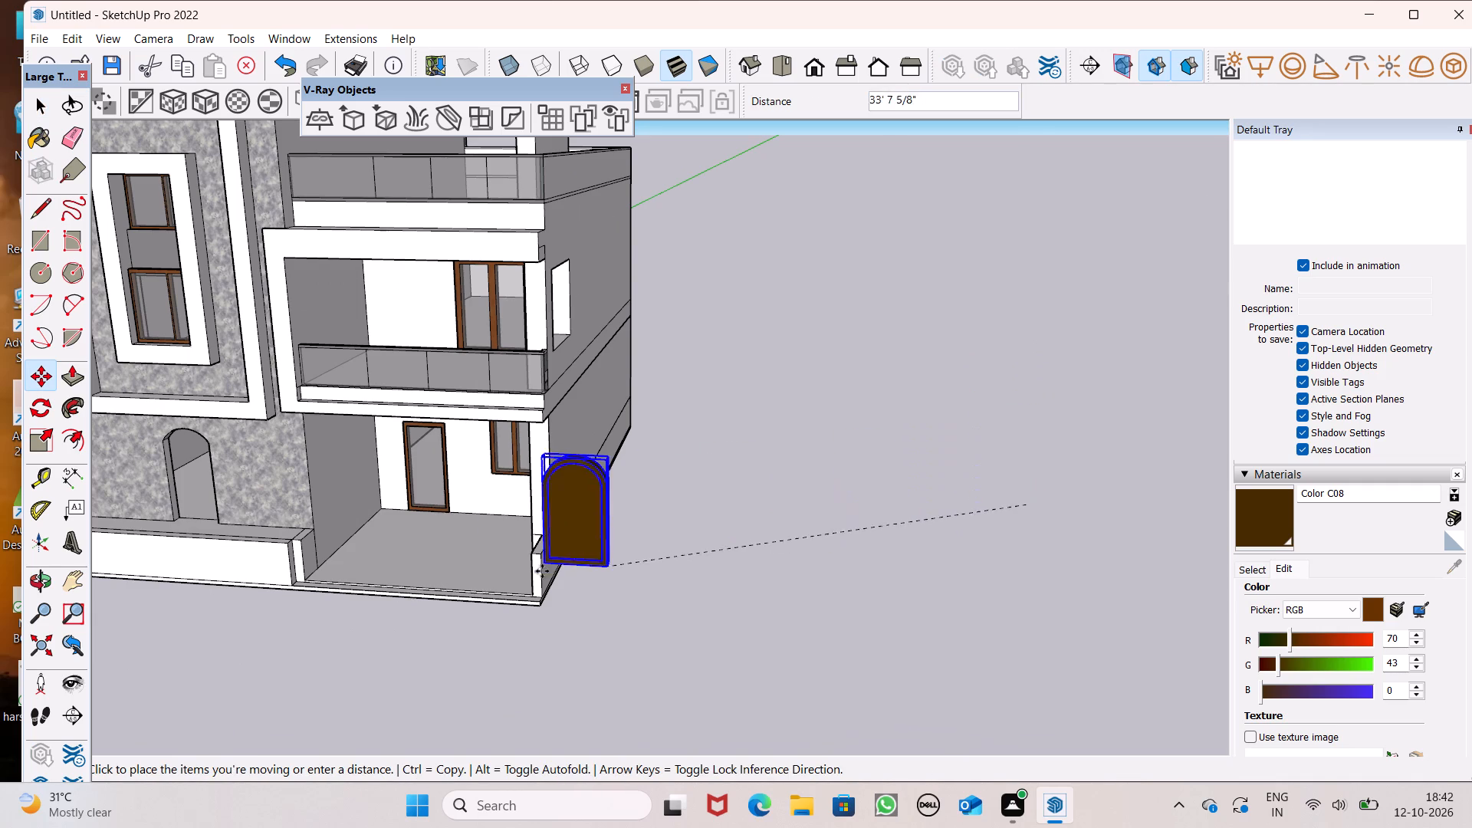
drag(542, 571, 192, 521)
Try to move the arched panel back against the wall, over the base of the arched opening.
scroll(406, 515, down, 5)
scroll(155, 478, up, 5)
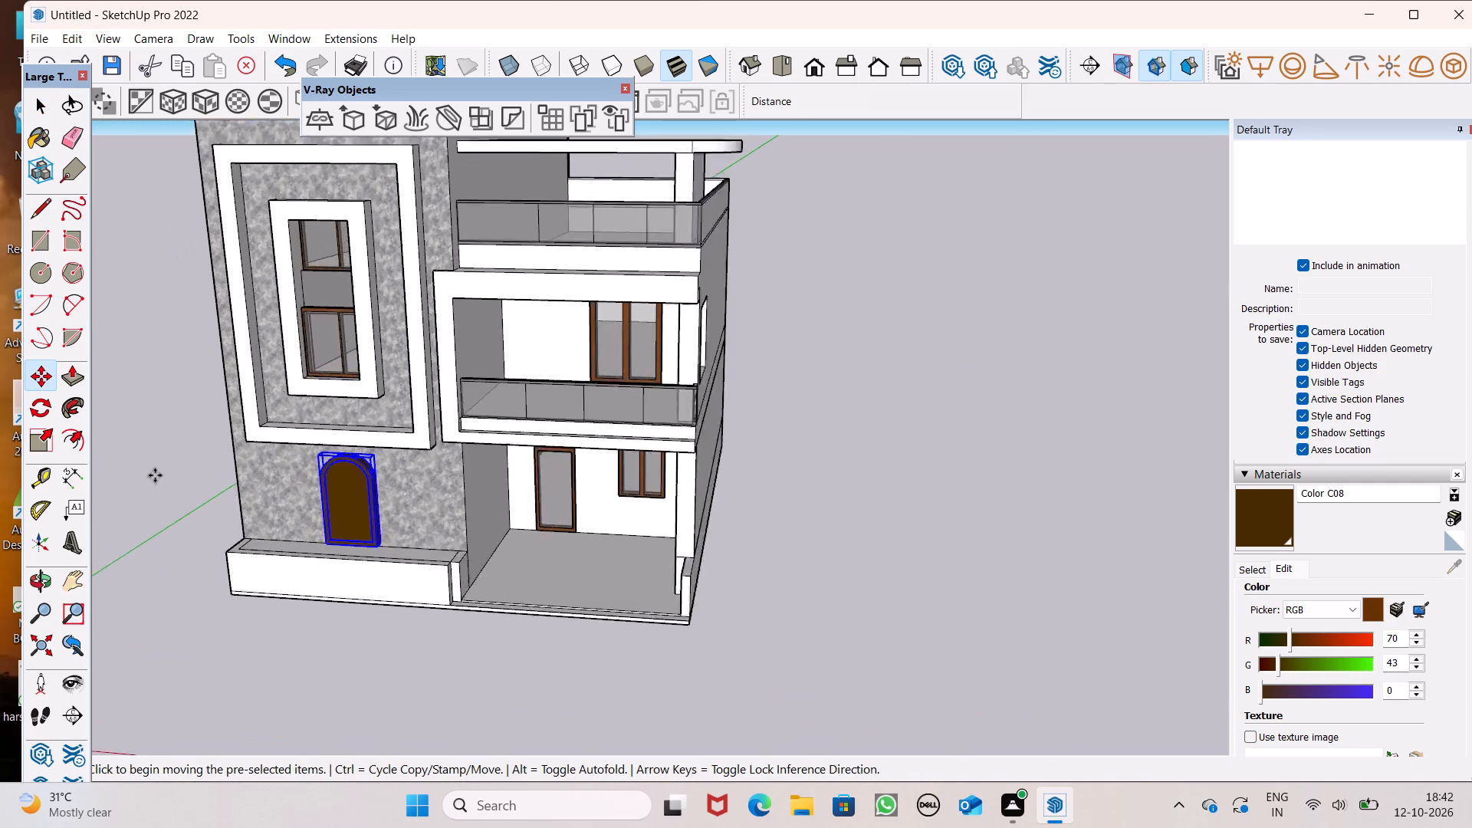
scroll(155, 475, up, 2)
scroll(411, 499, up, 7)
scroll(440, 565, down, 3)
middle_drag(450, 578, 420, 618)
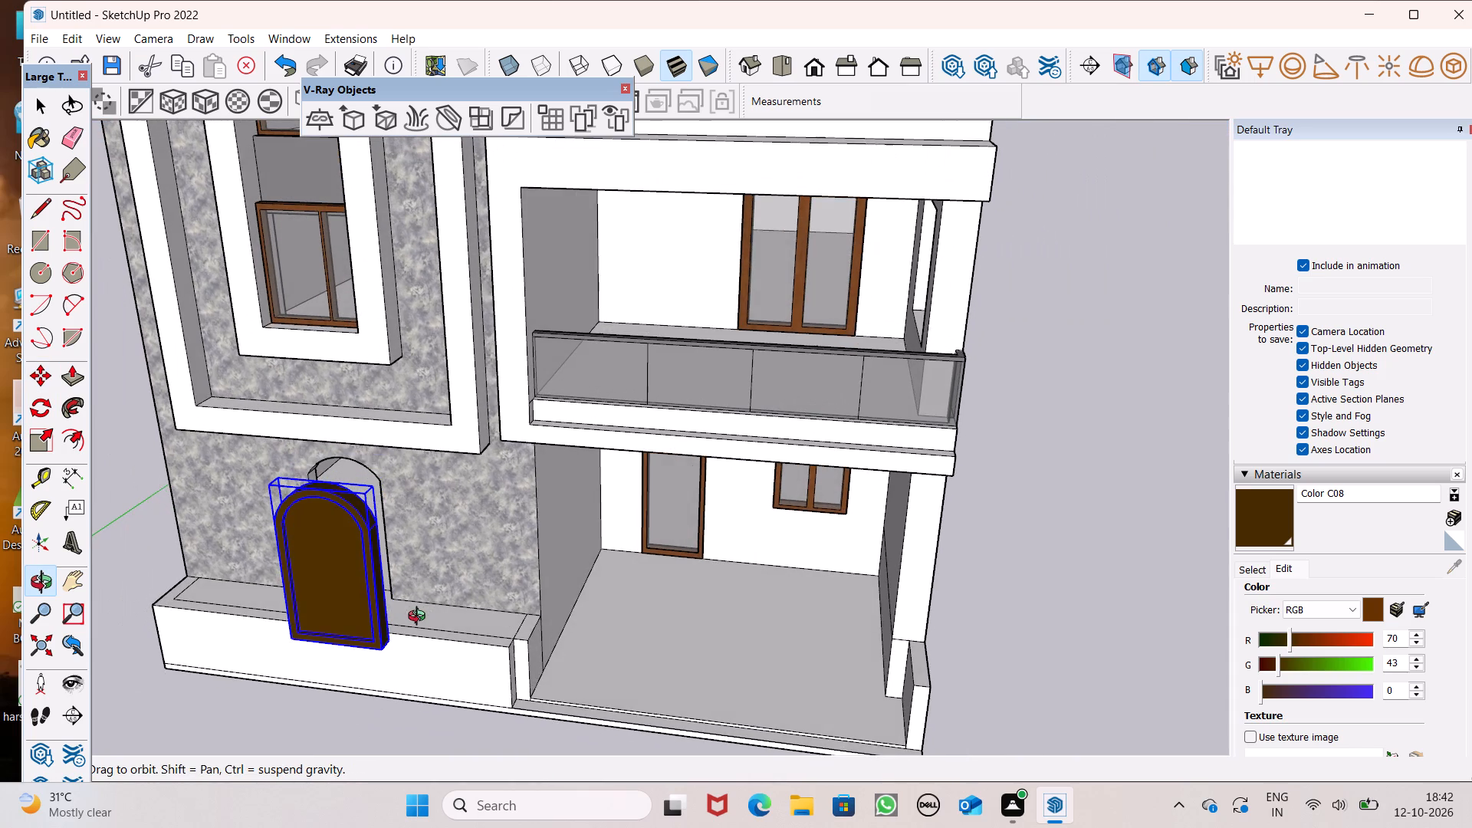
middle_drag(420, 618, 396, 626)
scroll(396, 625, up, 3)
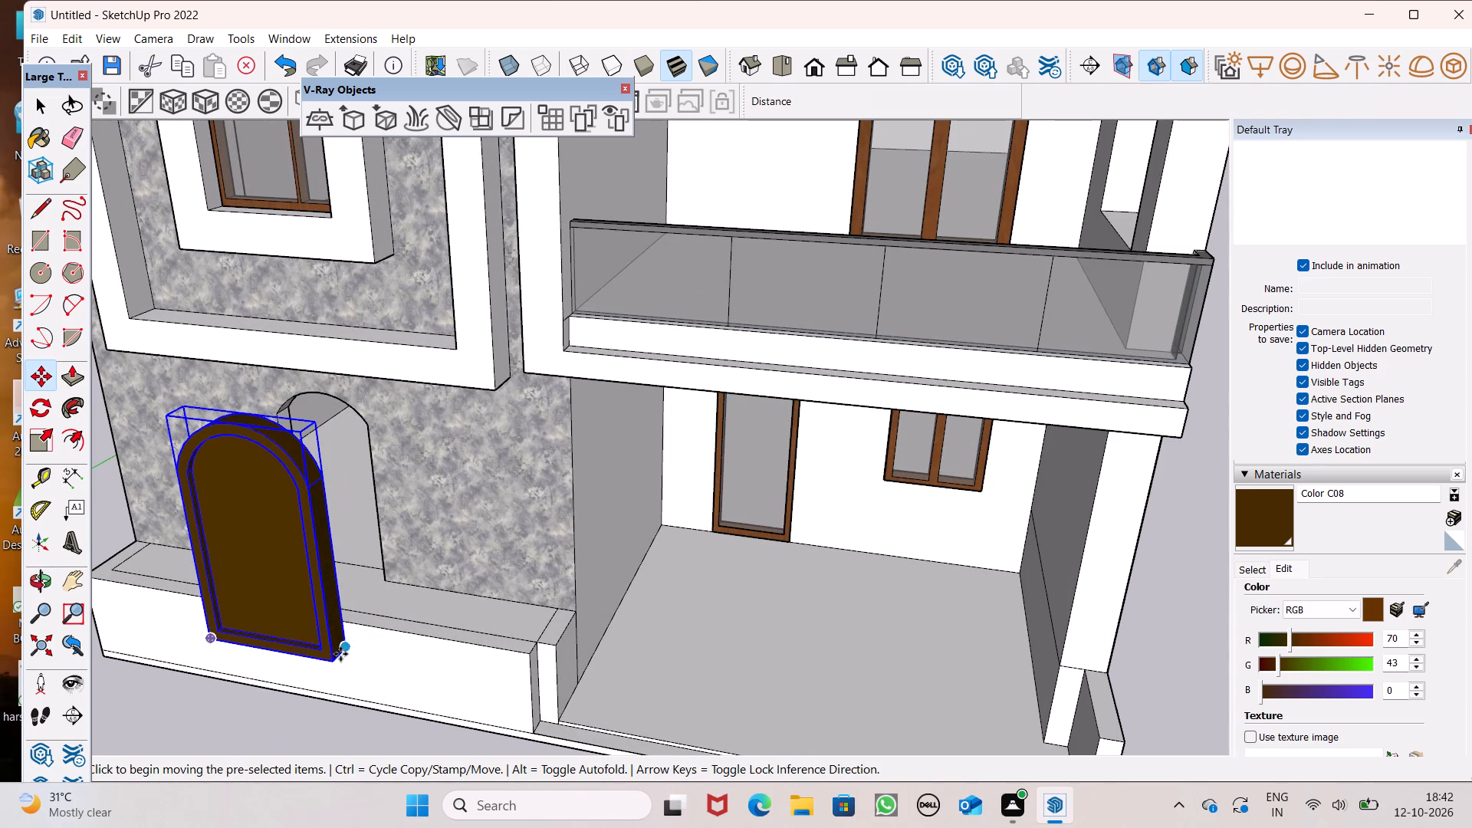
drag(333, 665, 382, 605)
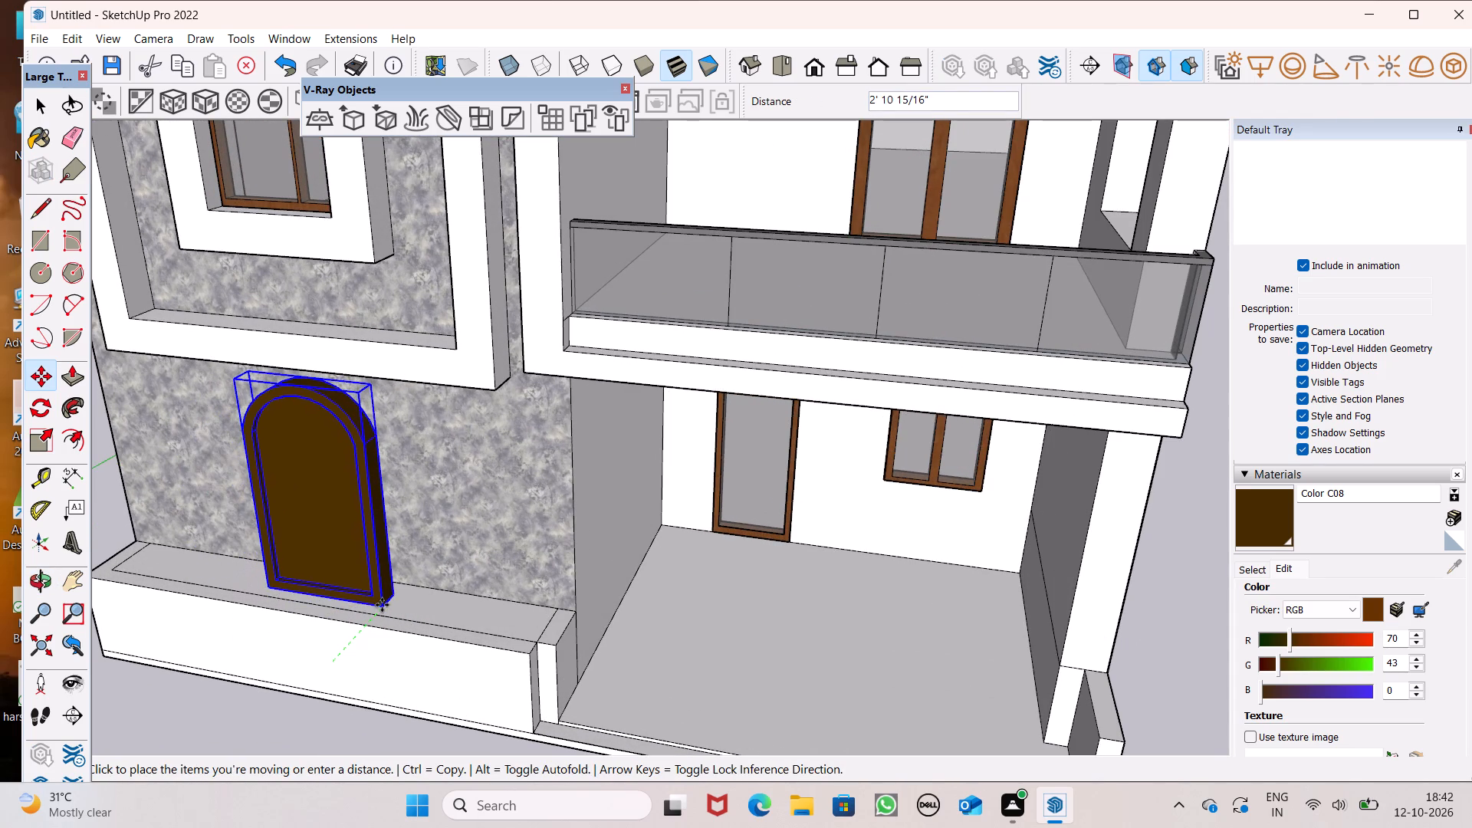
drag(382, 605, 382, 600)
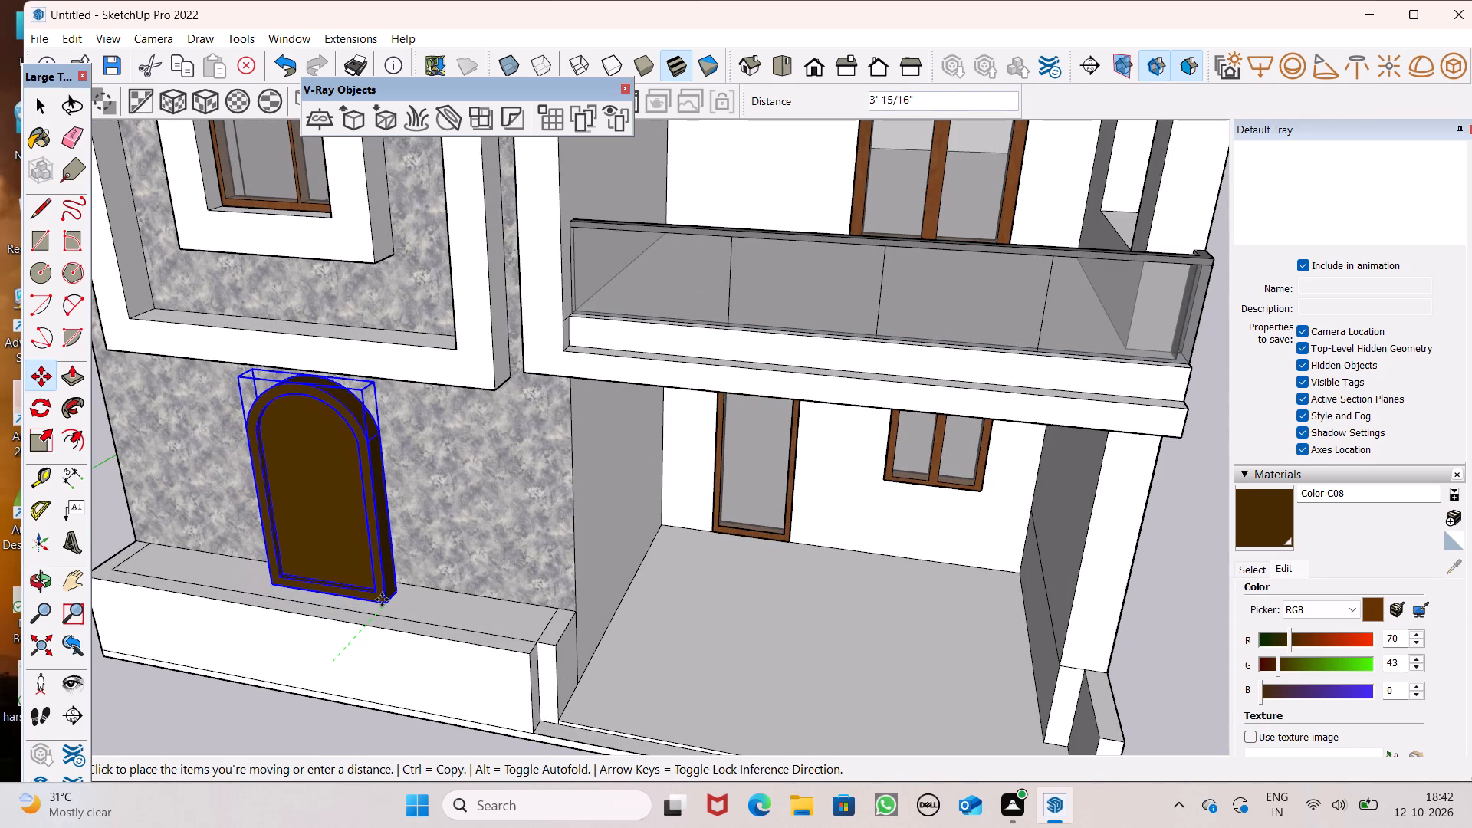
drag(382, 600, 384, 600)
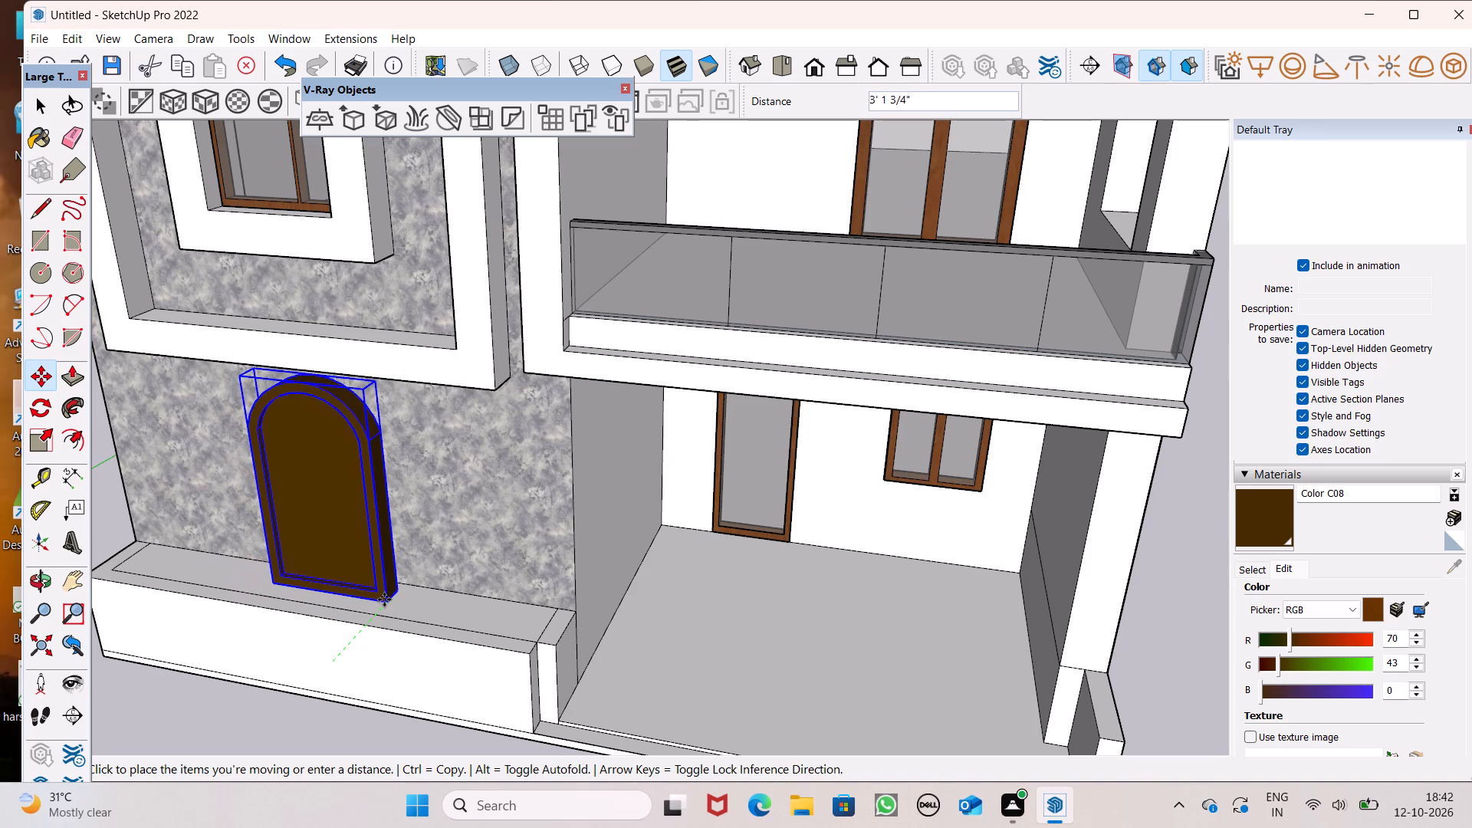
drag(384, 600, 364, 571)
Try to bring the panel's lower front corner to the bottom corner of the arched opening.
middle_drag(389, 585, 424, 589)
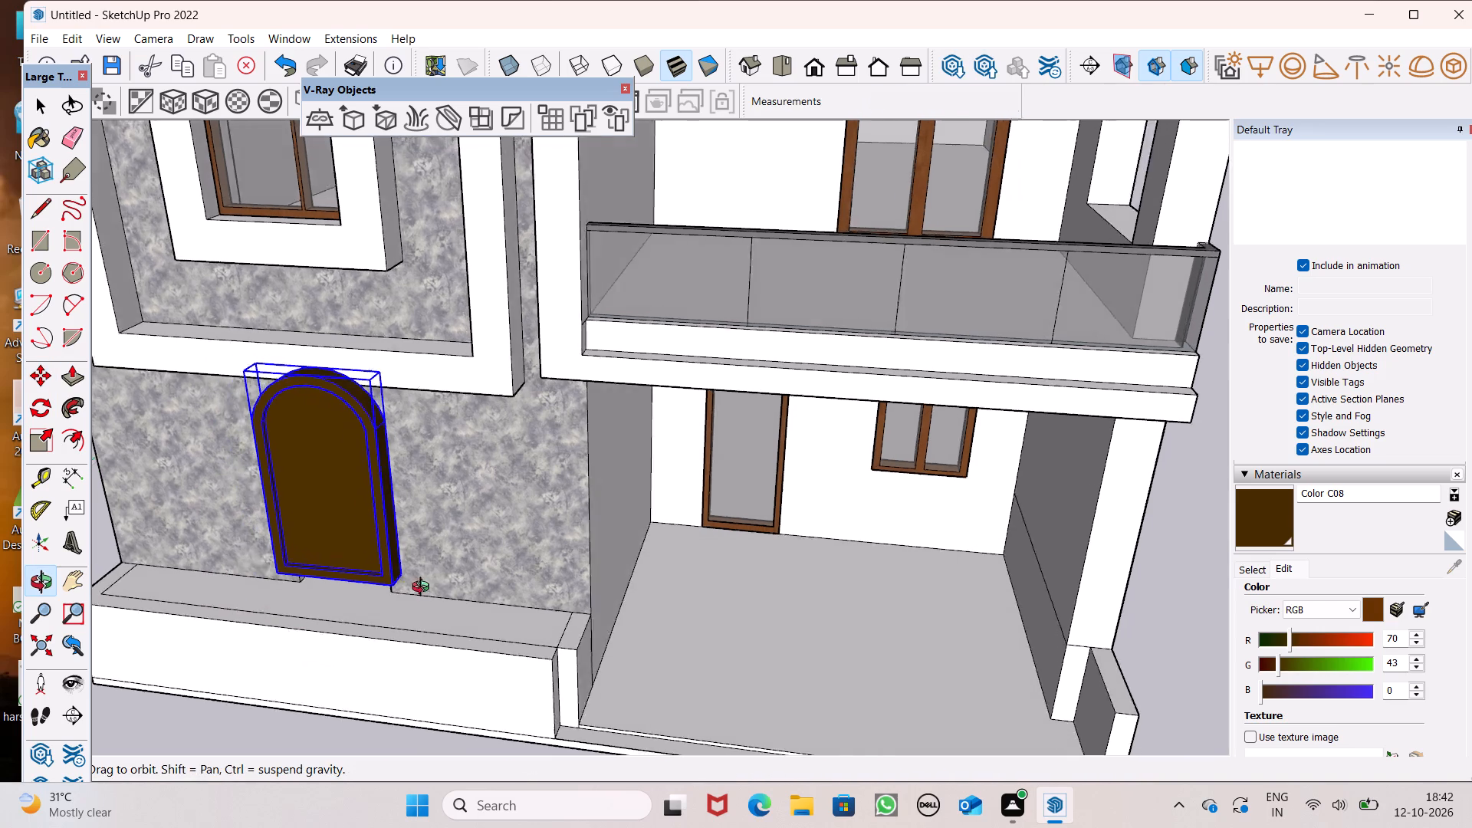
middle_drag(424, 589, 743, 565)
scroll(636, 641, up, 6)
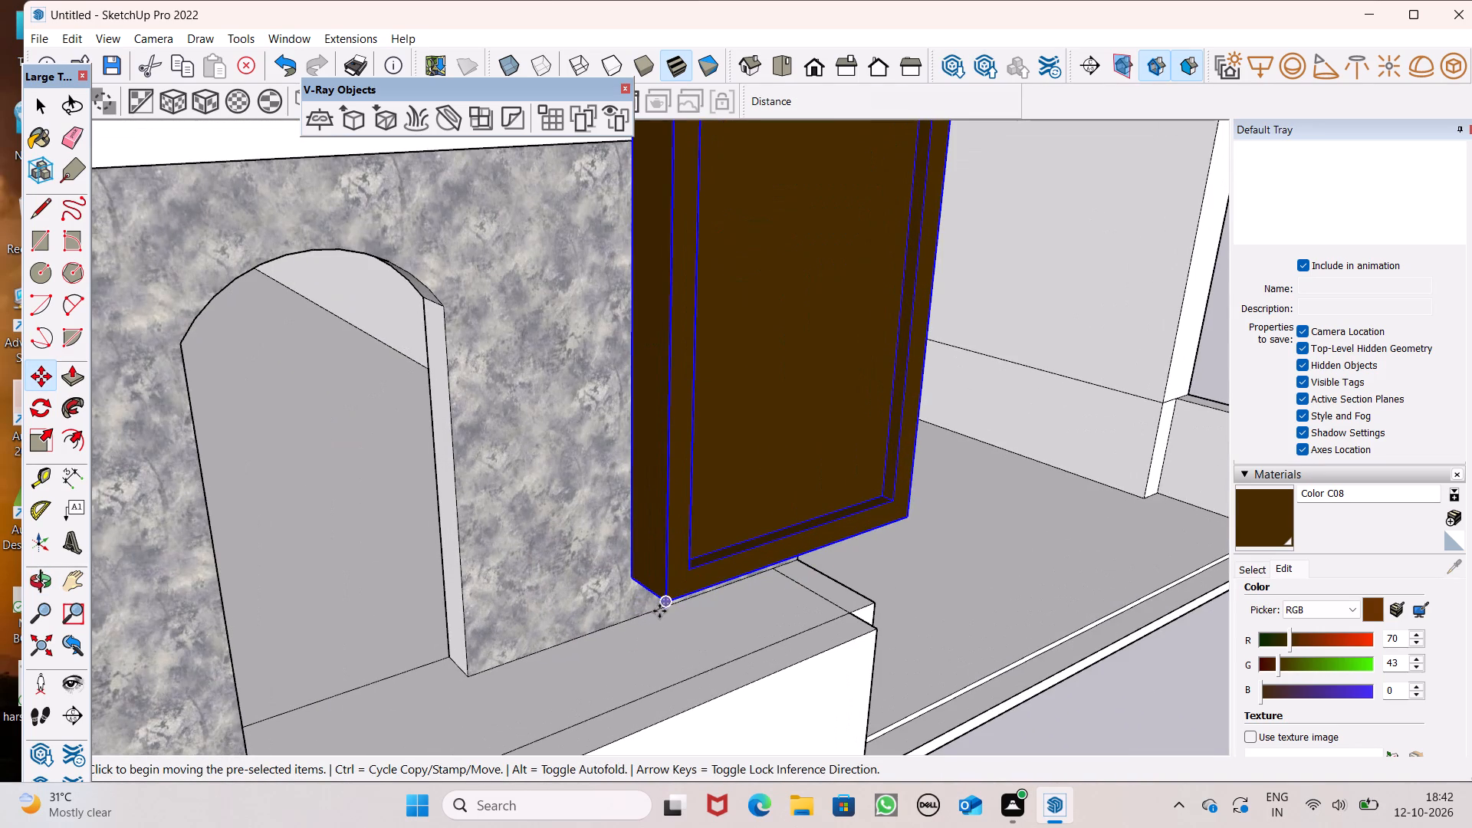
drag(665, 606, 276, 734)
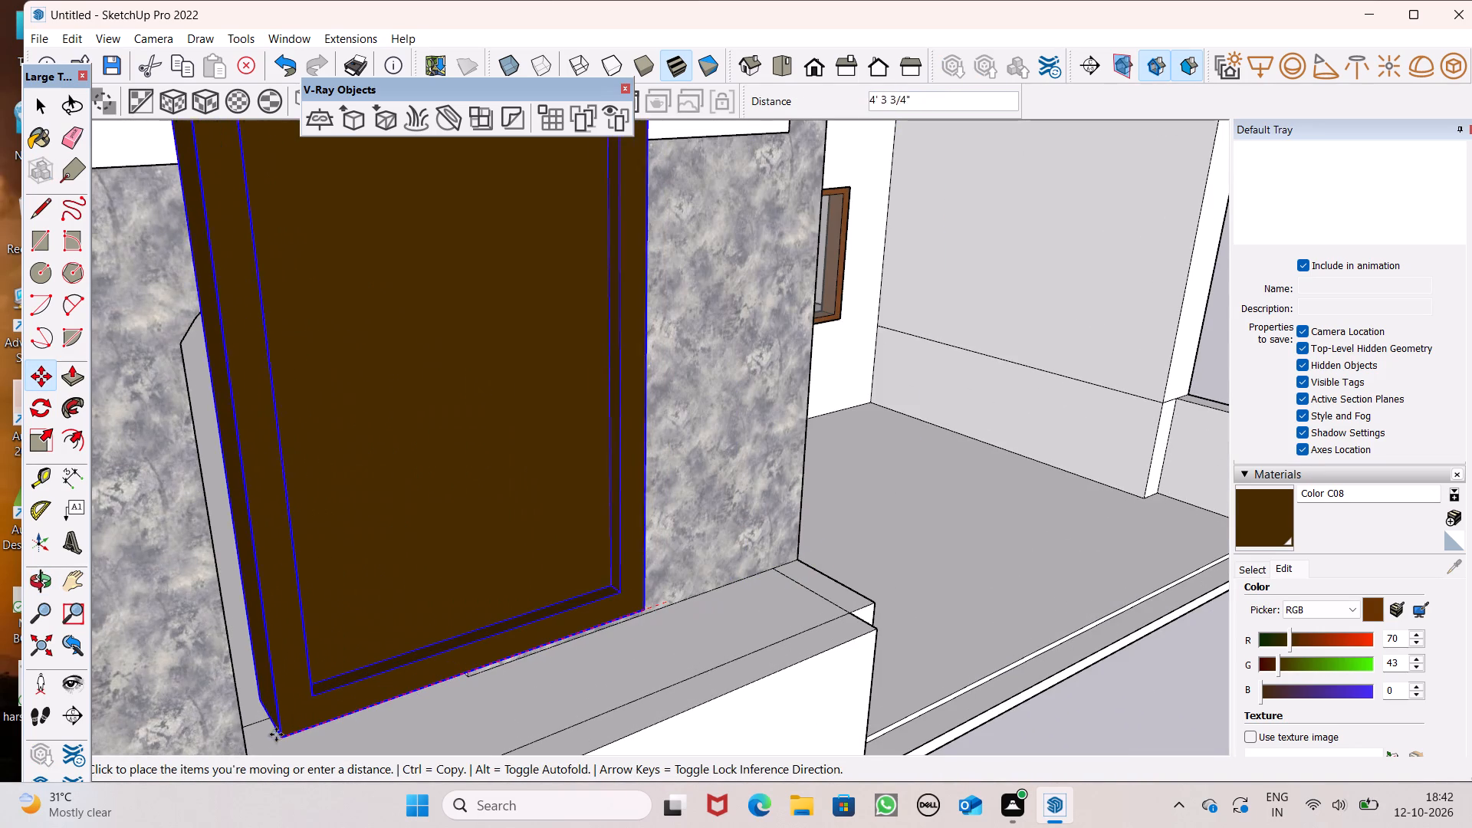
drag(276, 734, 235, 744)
Move the arched panel by its lower front corner onto the matching bottom corner of the arched wall opening.
scroll(383, 636, down, 5)
middle_drag(371, 682, 490, 595)
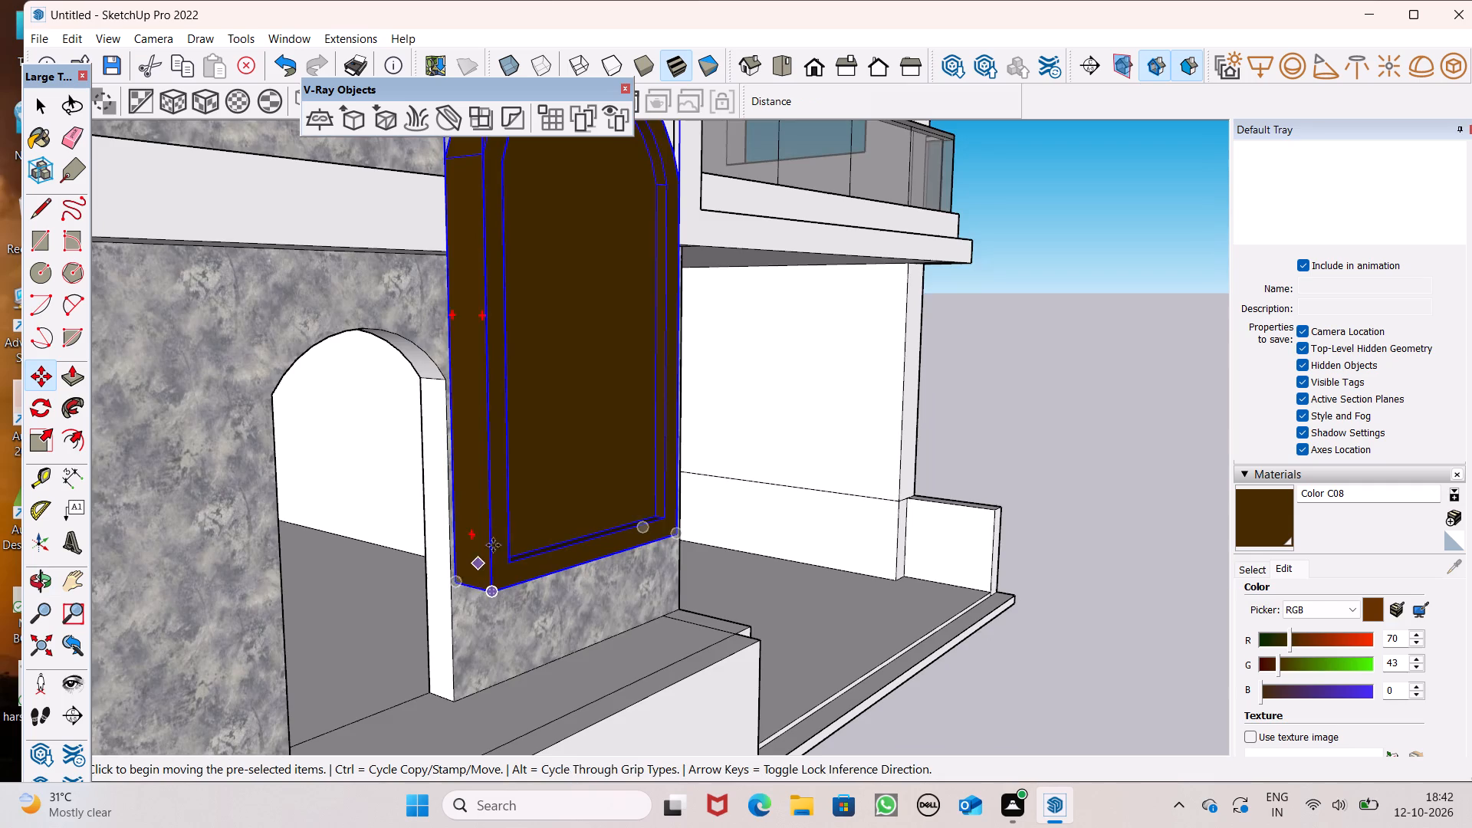
scroll(502, 539, down, 10)
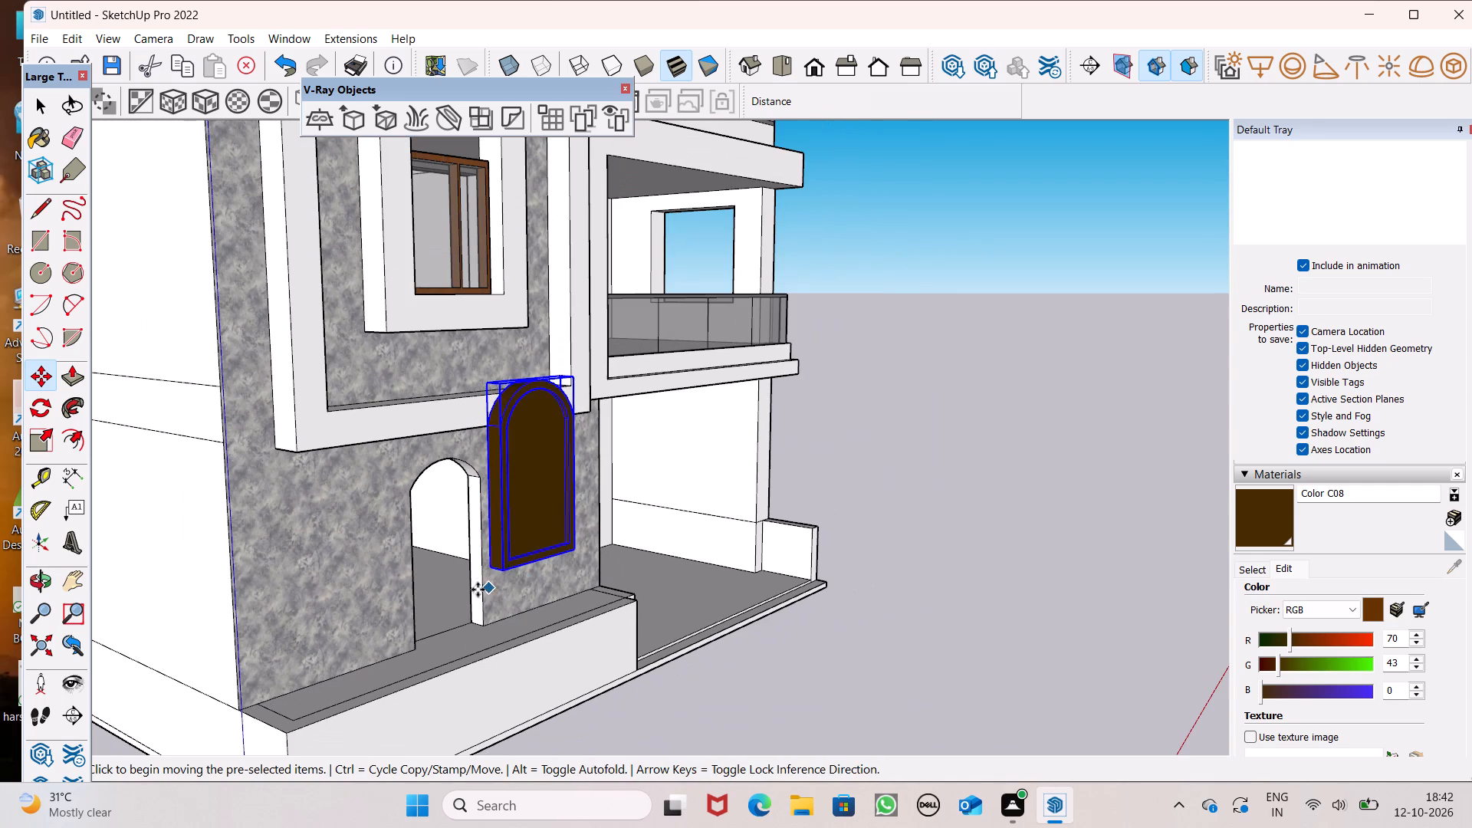
drag(505, 570, 419, 651)
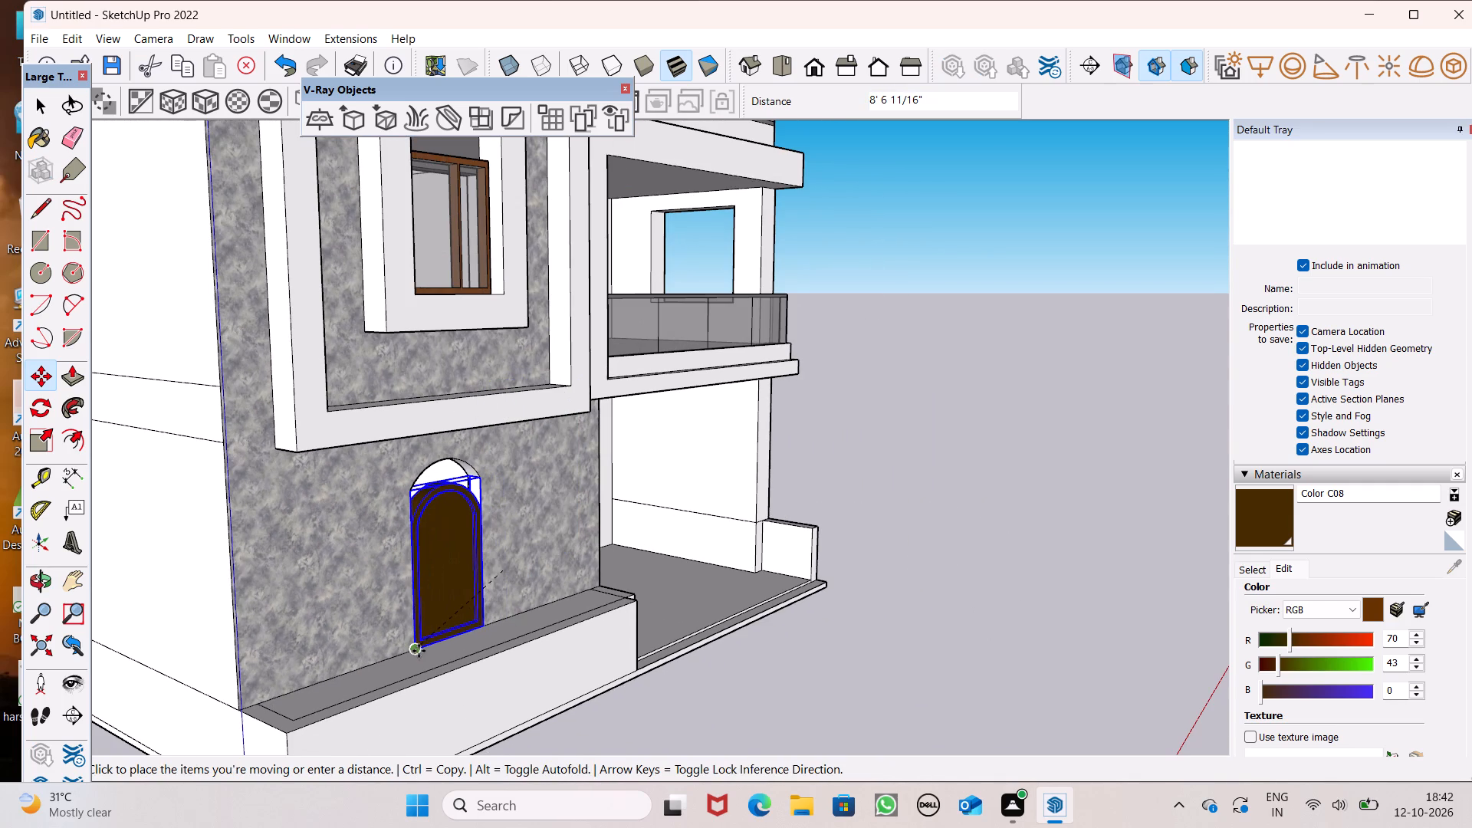
drag(419, 651, 419, 652)
Scale the arched panel vertically by about 1.16 so its top meets the crown of the arched opening, then deselect it.
middle_drag(500, 606, 278, 672)
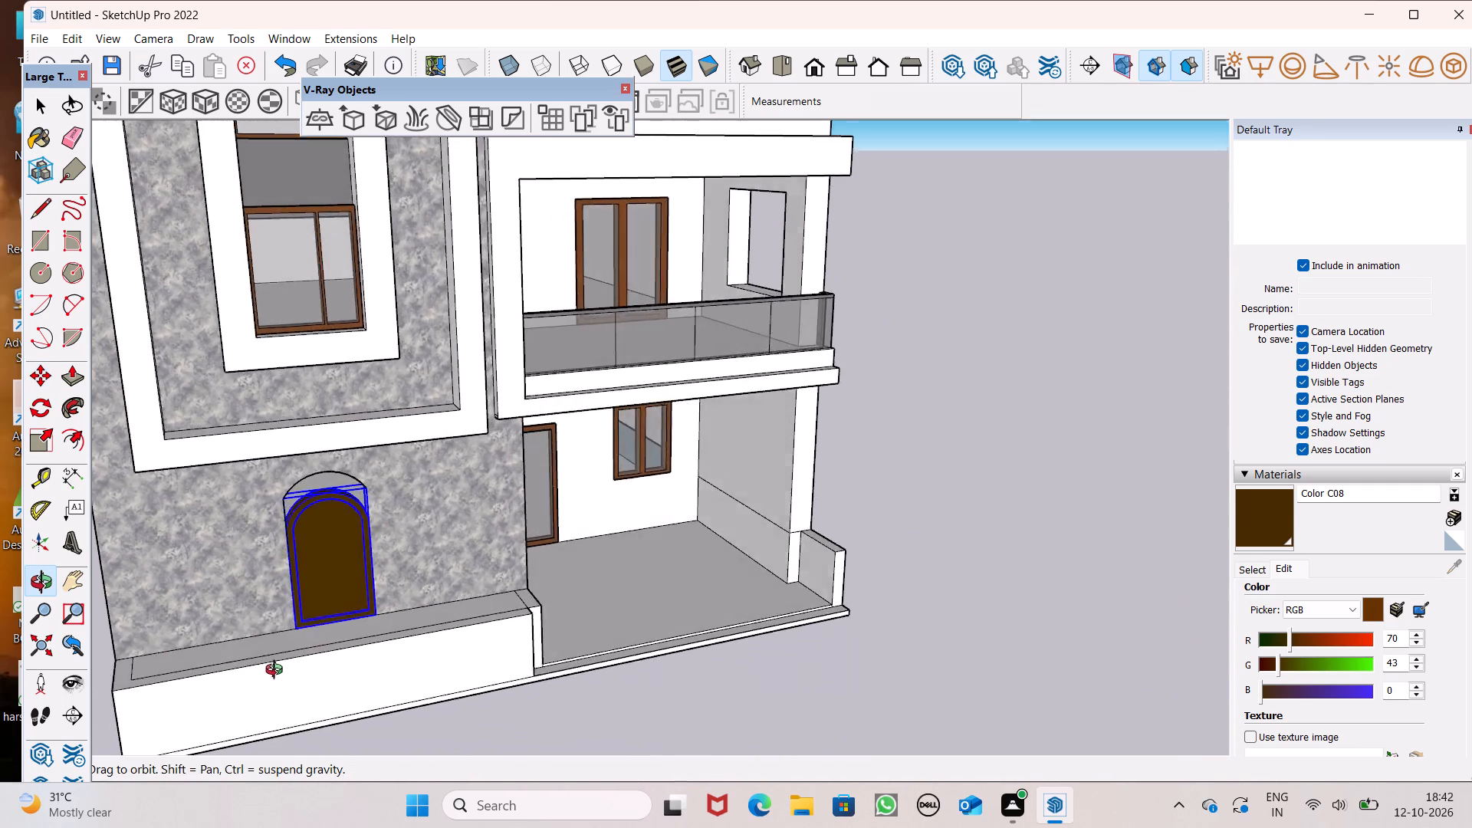
middle_drag(278, 672, 244, 675)
scroll(303, 596, up, 9)
middle_drag(402, 615, 146, 685)
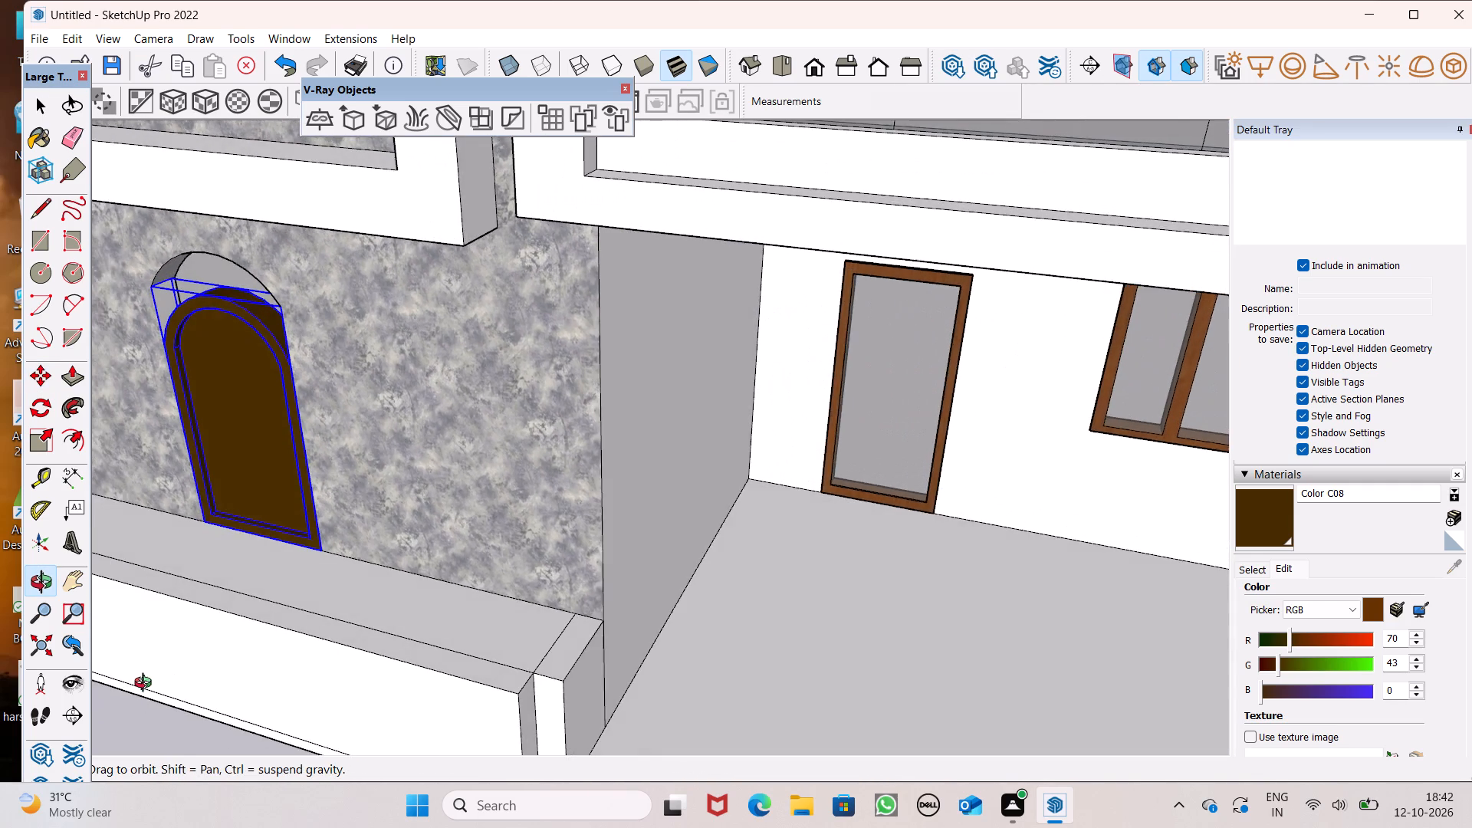
middle_drag(146, 685, 258, 690)
click(38, 441)
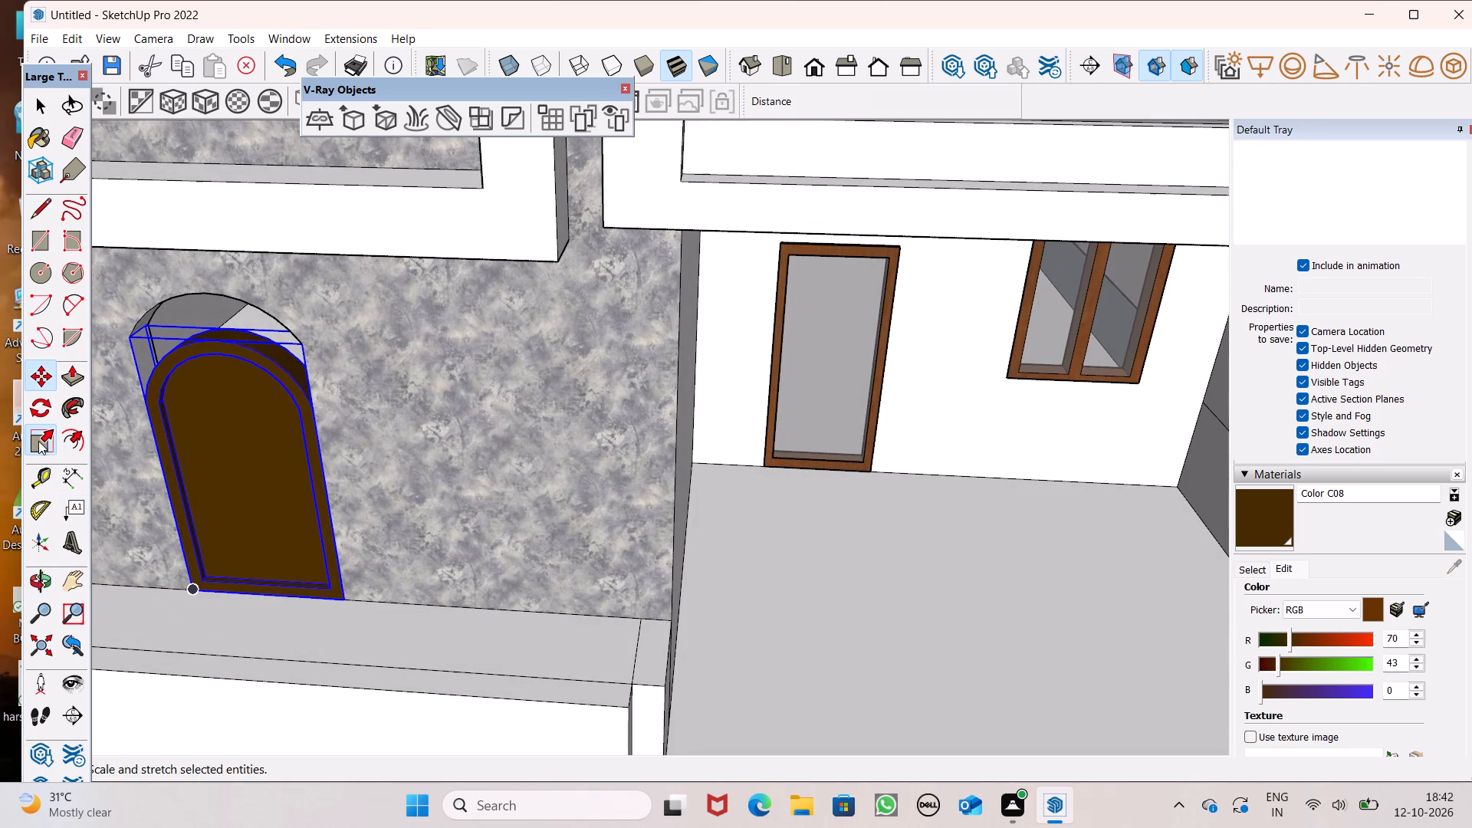
scroll(199, 345, up, 5)
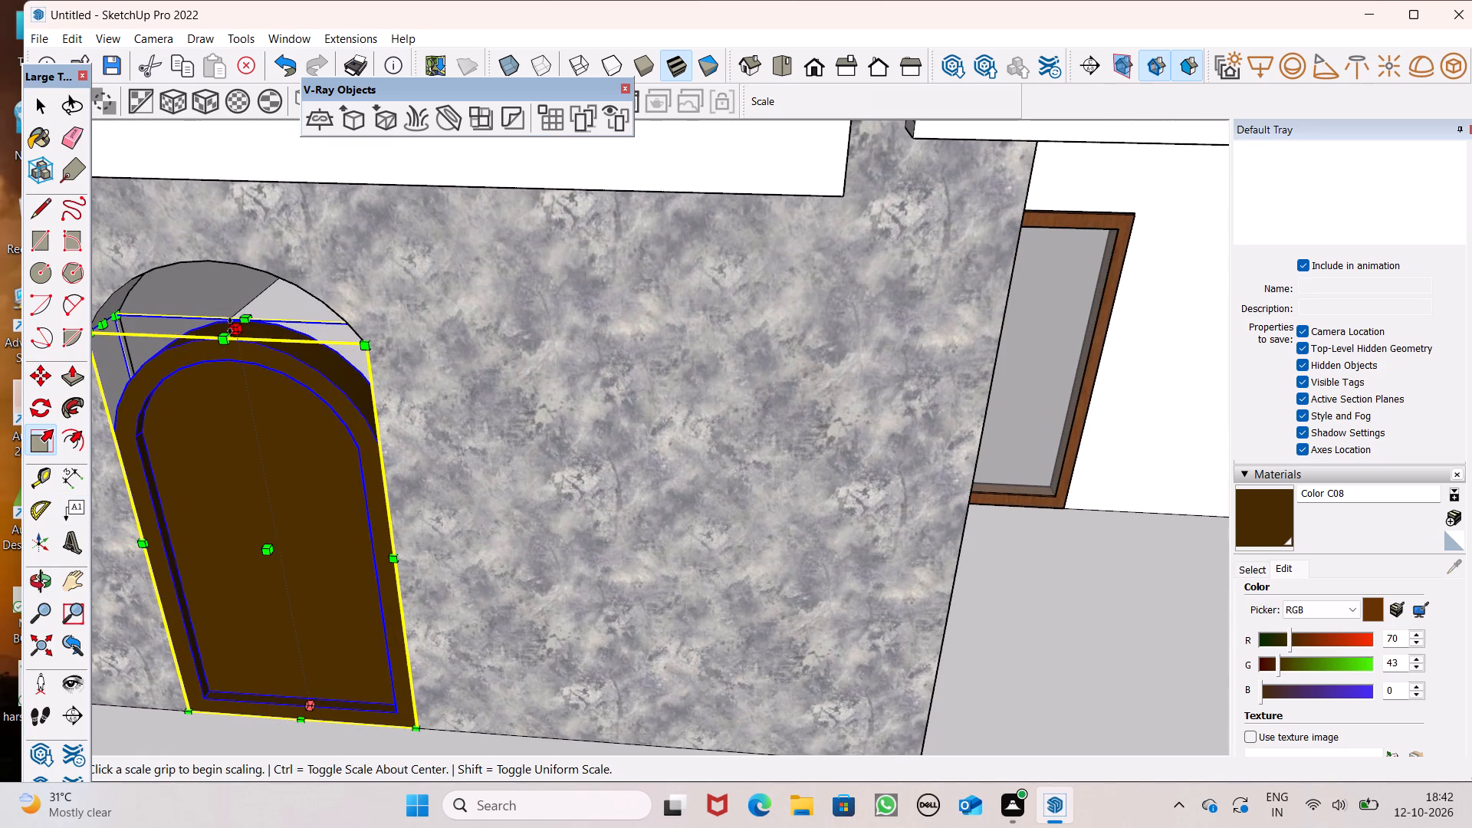
drag(230, 327, 222, 261)
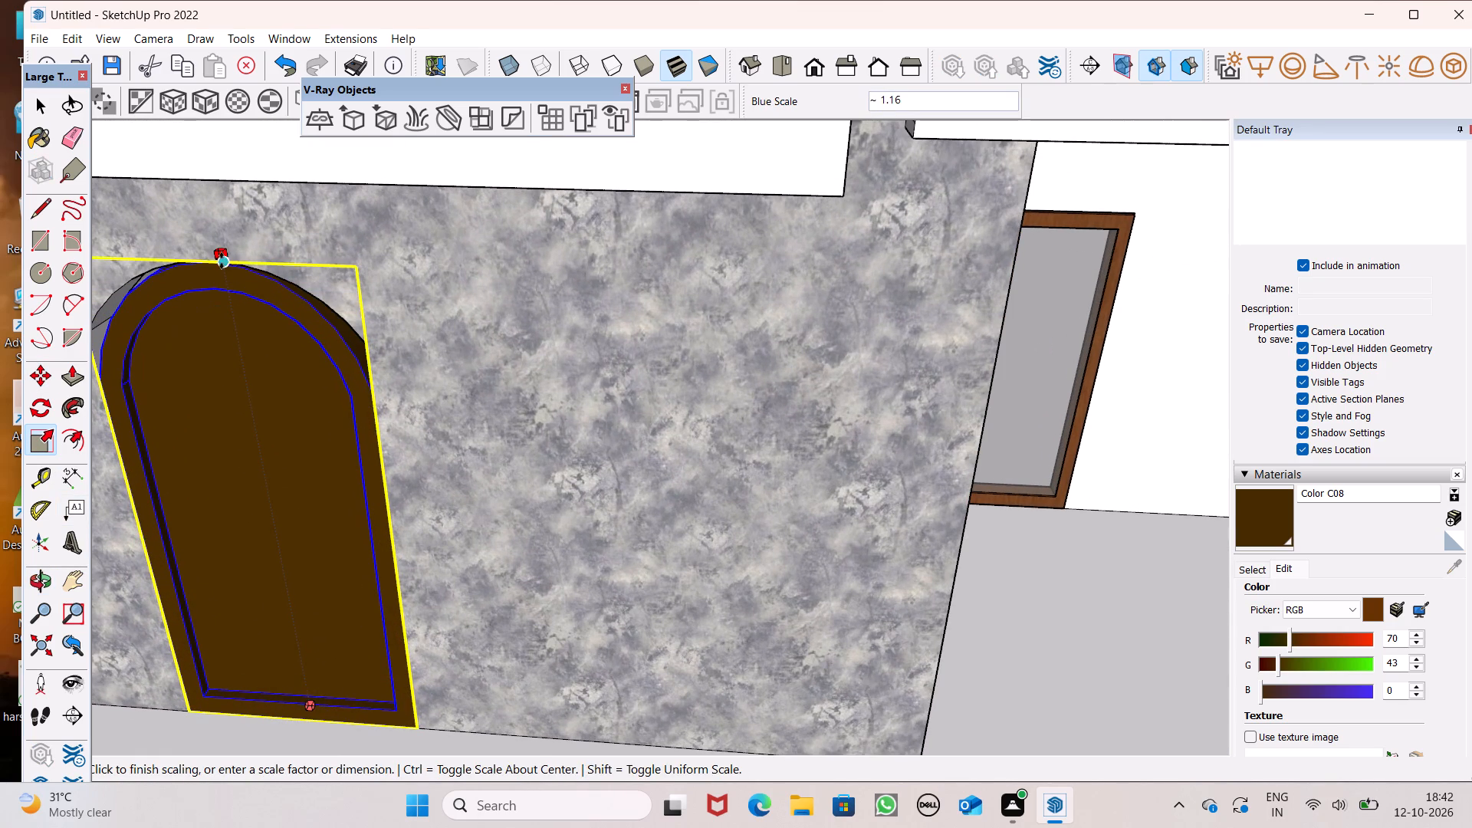
drag(222, 261, 218, 255)
scroll(219, 292, down, 5)
middle_drag(226, 322, 351, 179)
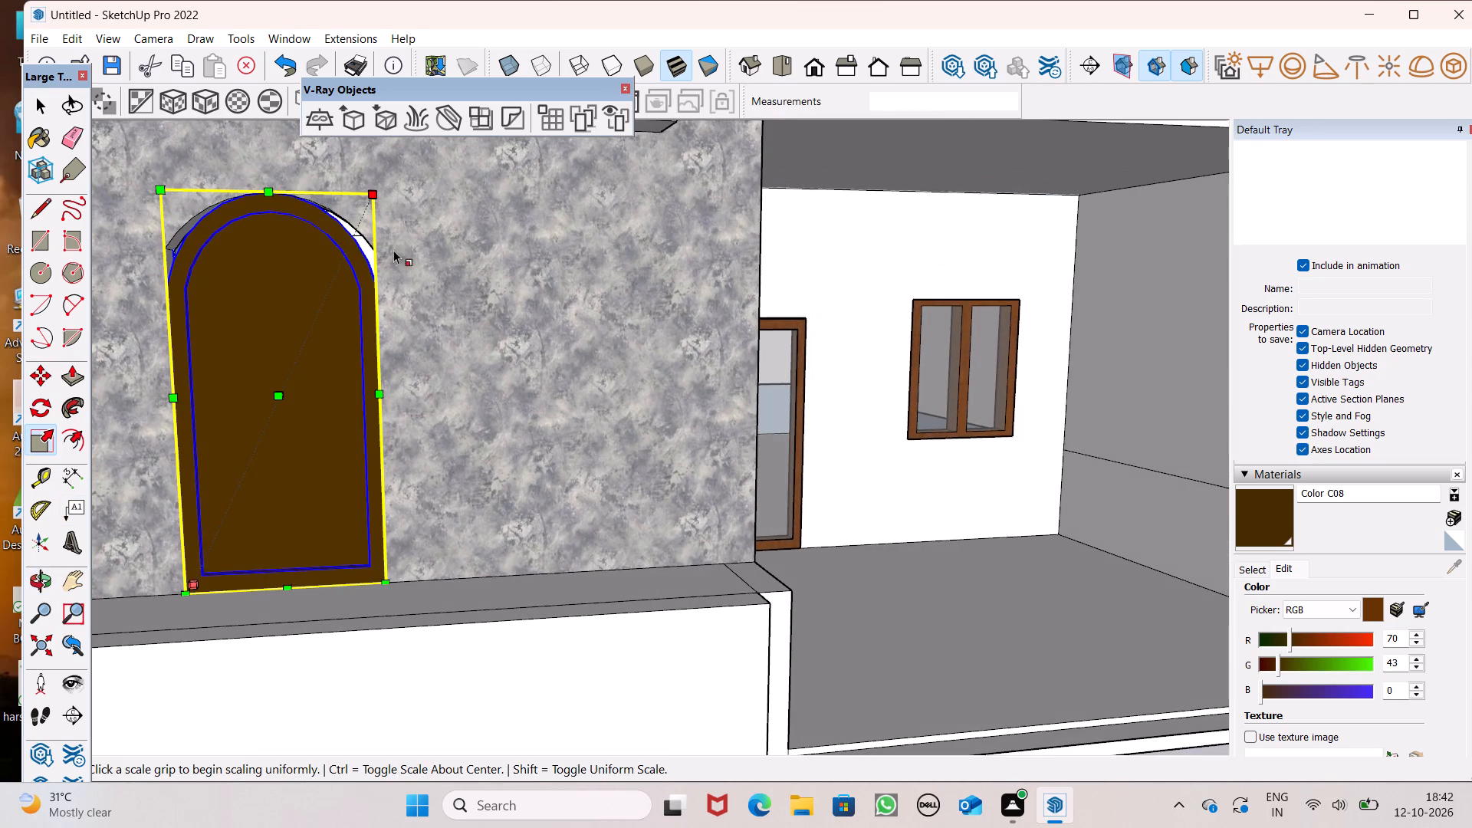
scroll(405, 279, down, 2)
middle_drag(416, 319, 479, 290)
scroll(486, 333, down, 8)
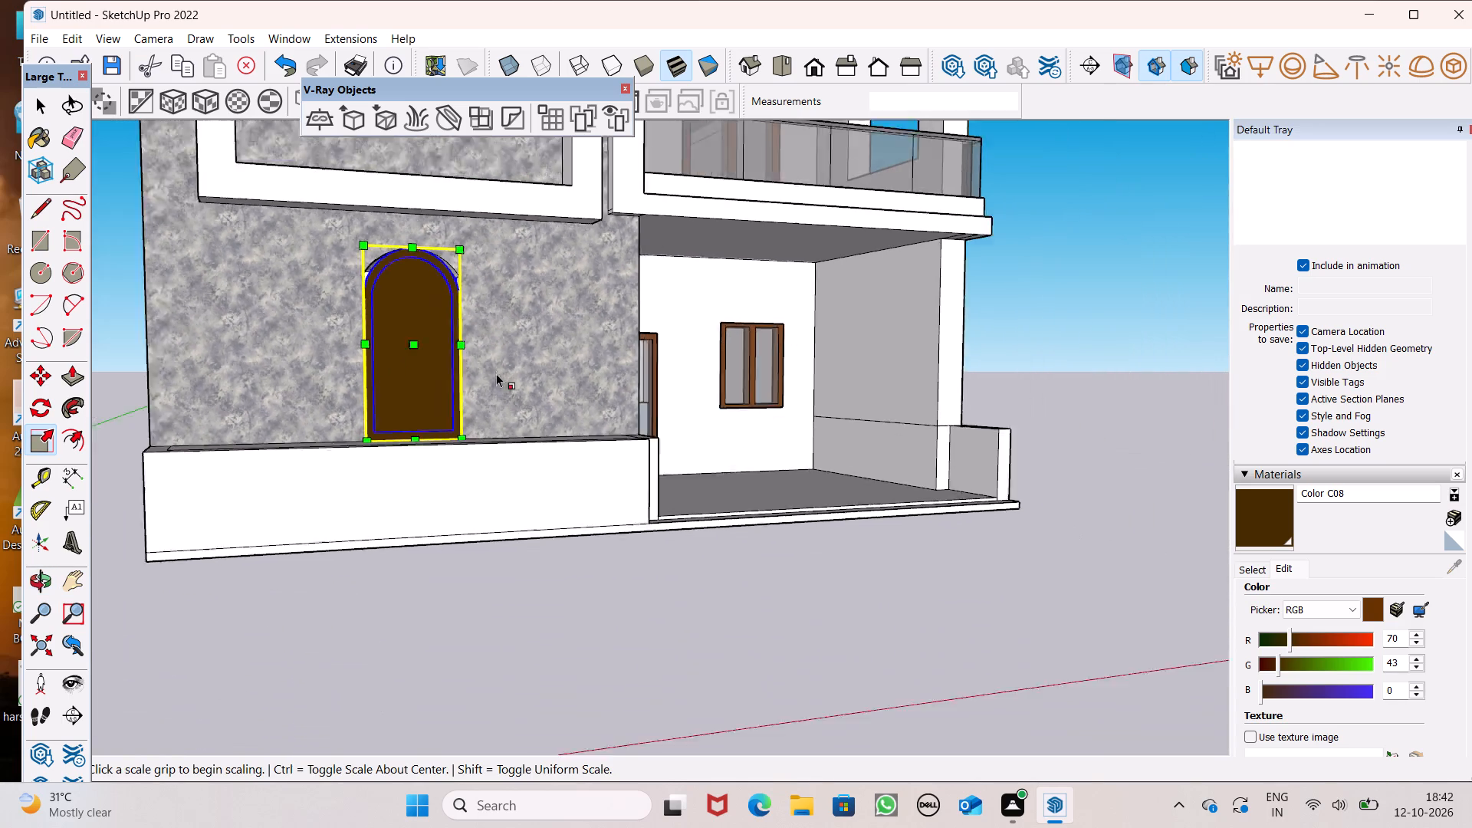
scroll(496, 373, down, 2)
key(space)
click(630, 573)
Examine how the arched door panel fits its opening and how it looks on the whole front facade.
scroll(455, 414, up, 6)
middle_drag(476, 394, 479, 403)
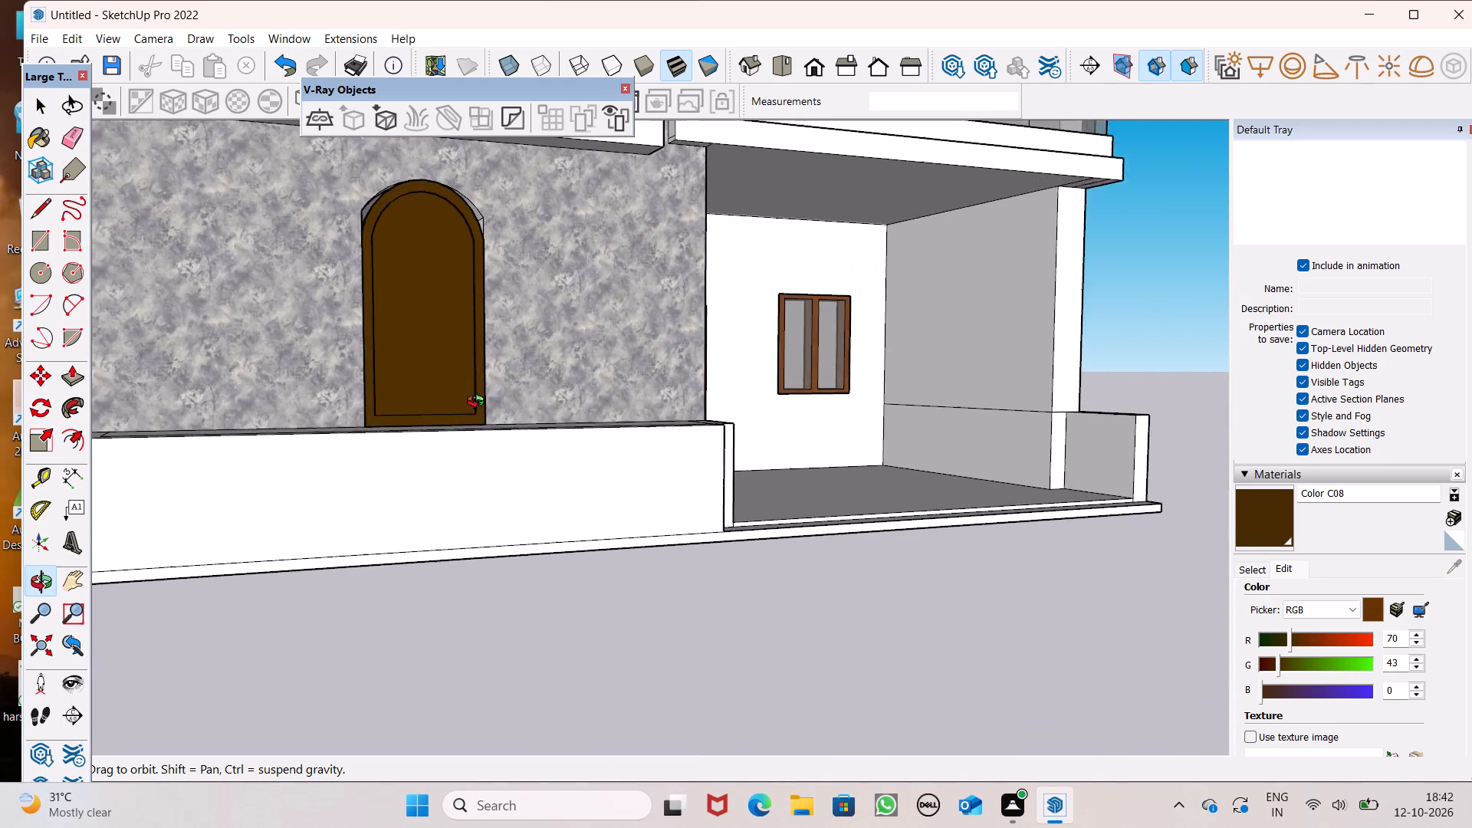
middle_drag(479, 403, 330, 590)
scroll(435, 454, down, 1)
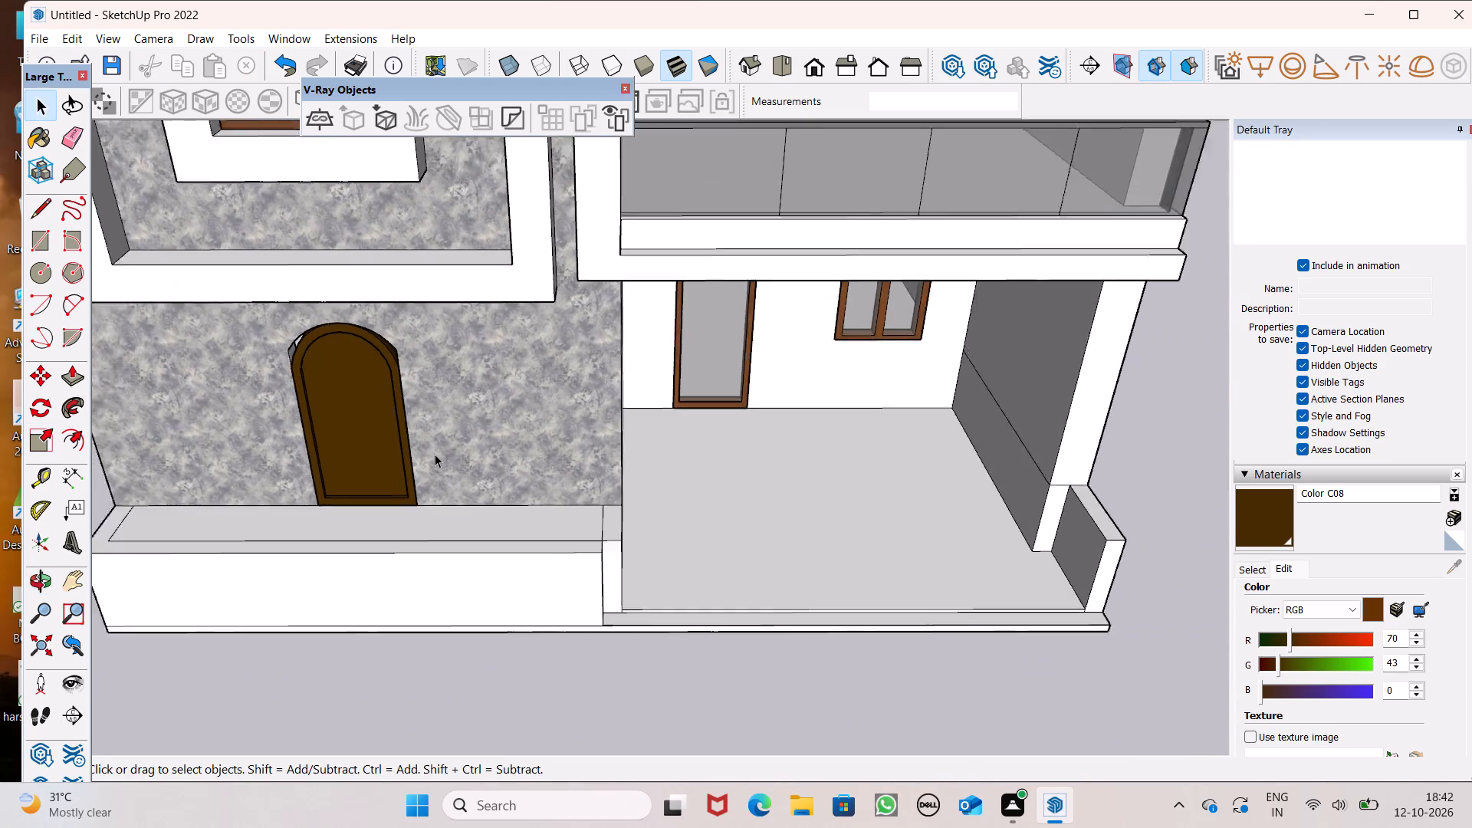
scroll(435, 454, down, 6)
middle_drag(436, 495, 464, 412)
scroll(569, 413, down, 2)
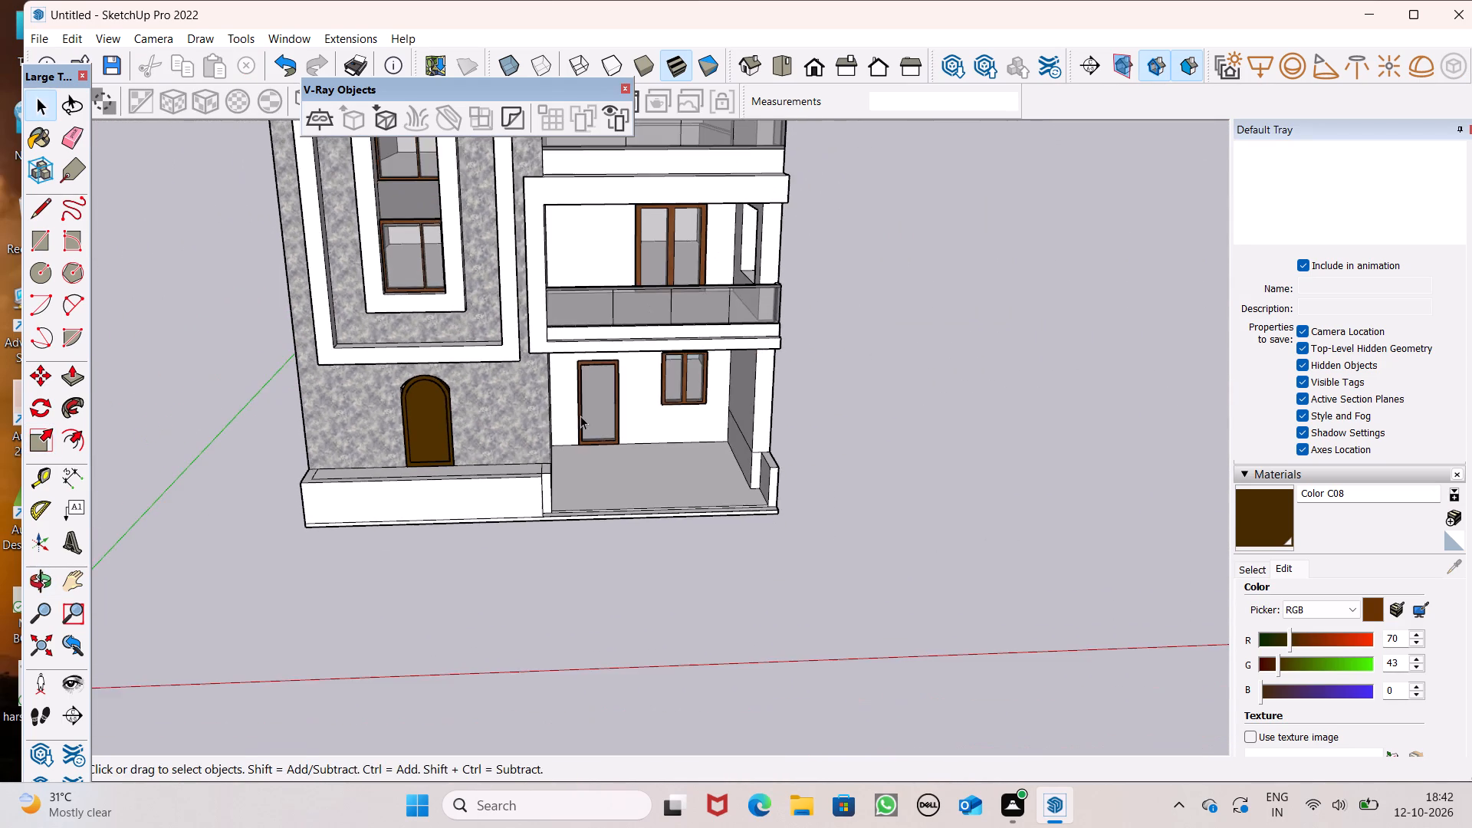
middle_drag(579, 424, 566, 389)
scroll(609, 410, down, 1)
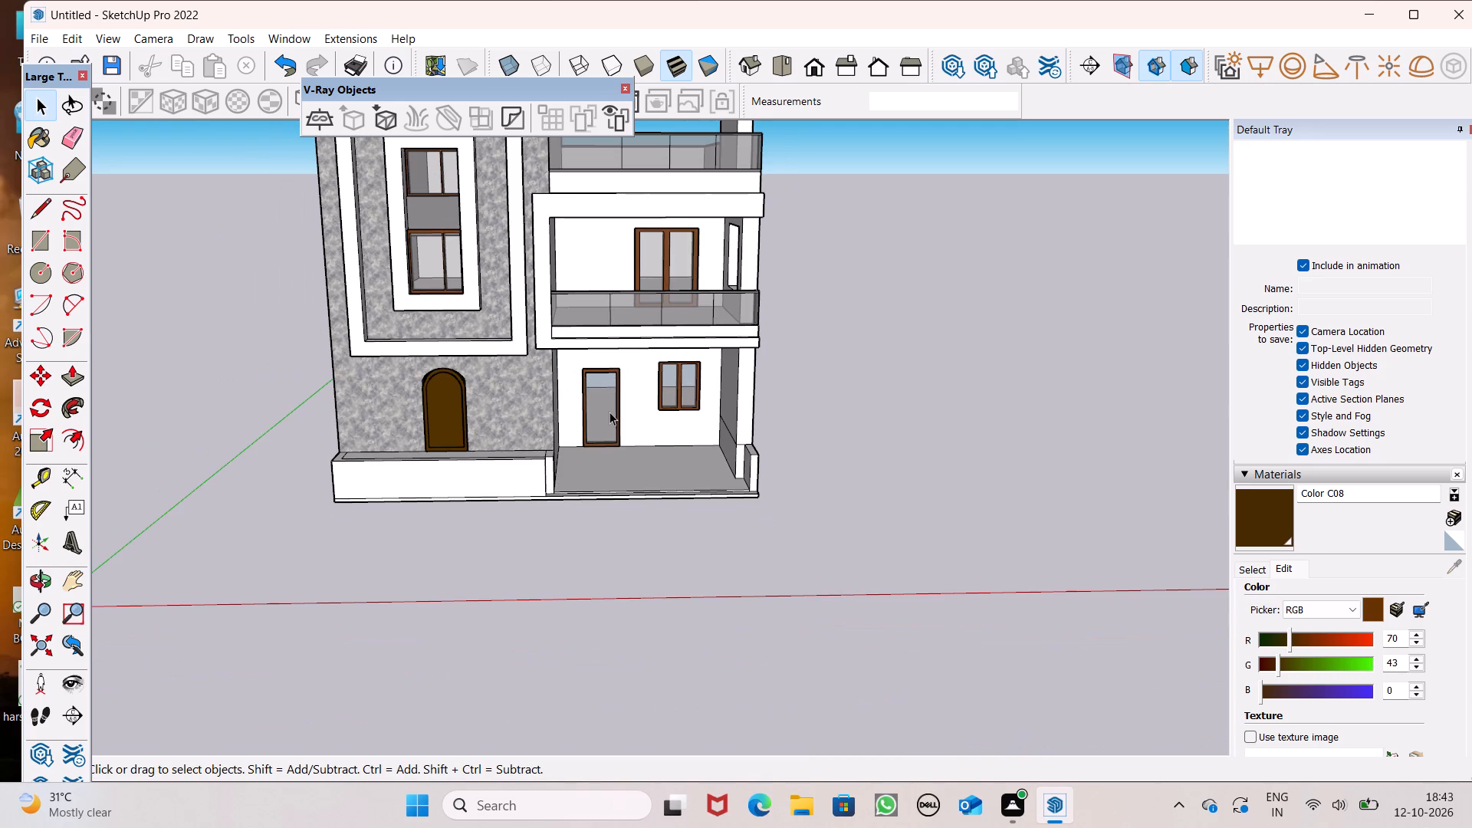
scroll(610, 412, down, 1)
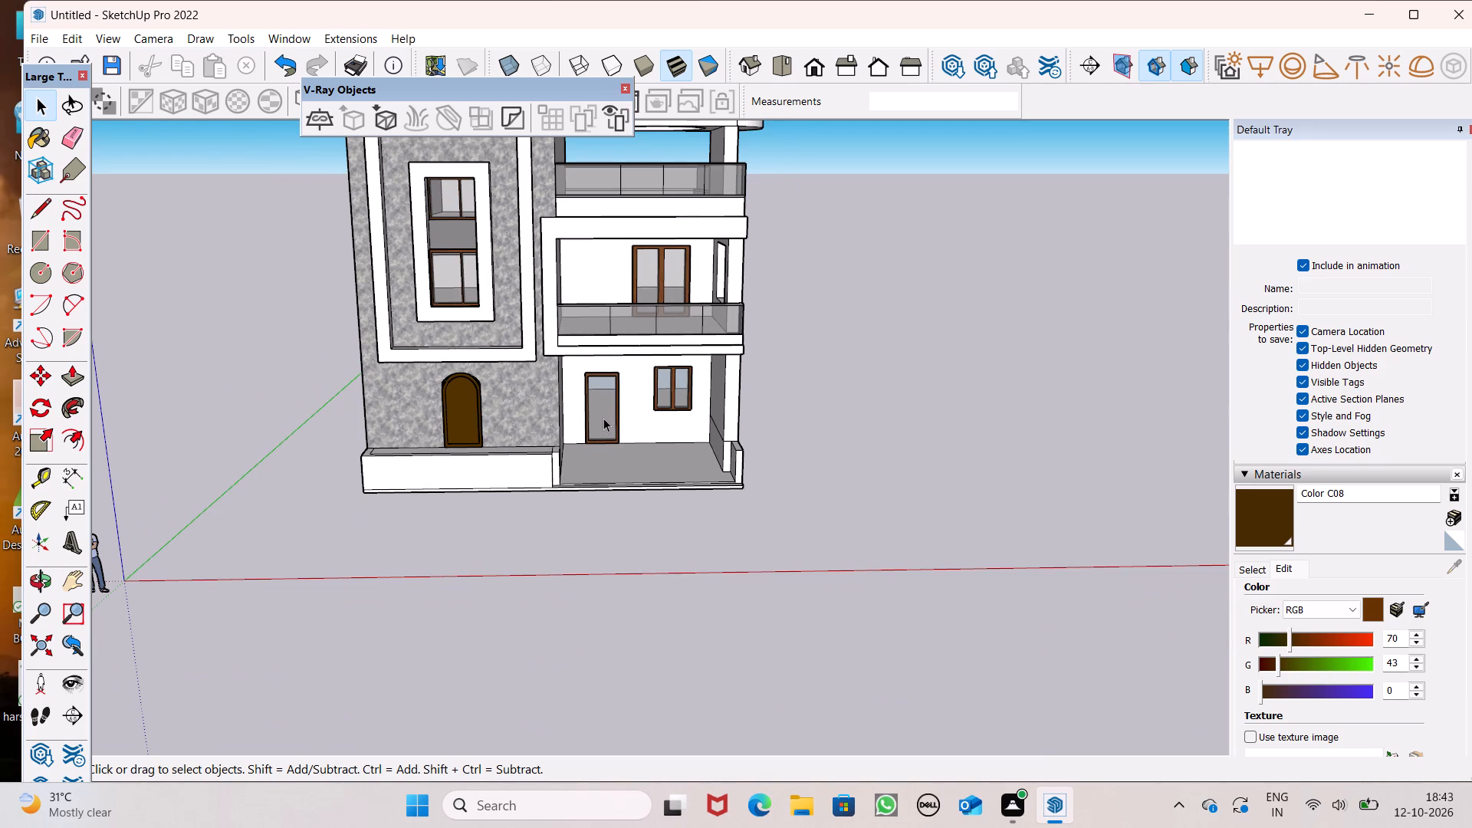
scroll(490, 467, up, 3)
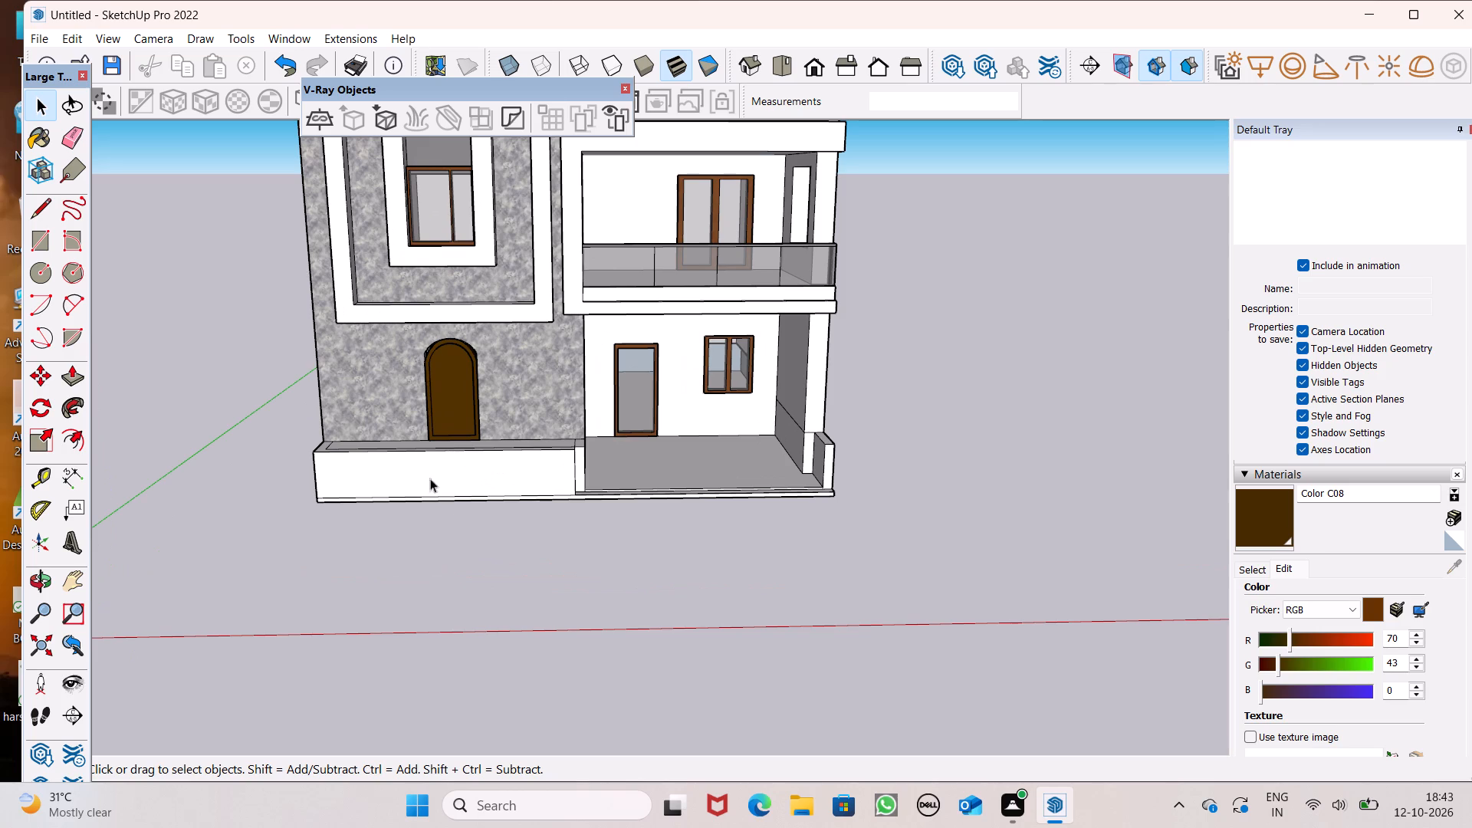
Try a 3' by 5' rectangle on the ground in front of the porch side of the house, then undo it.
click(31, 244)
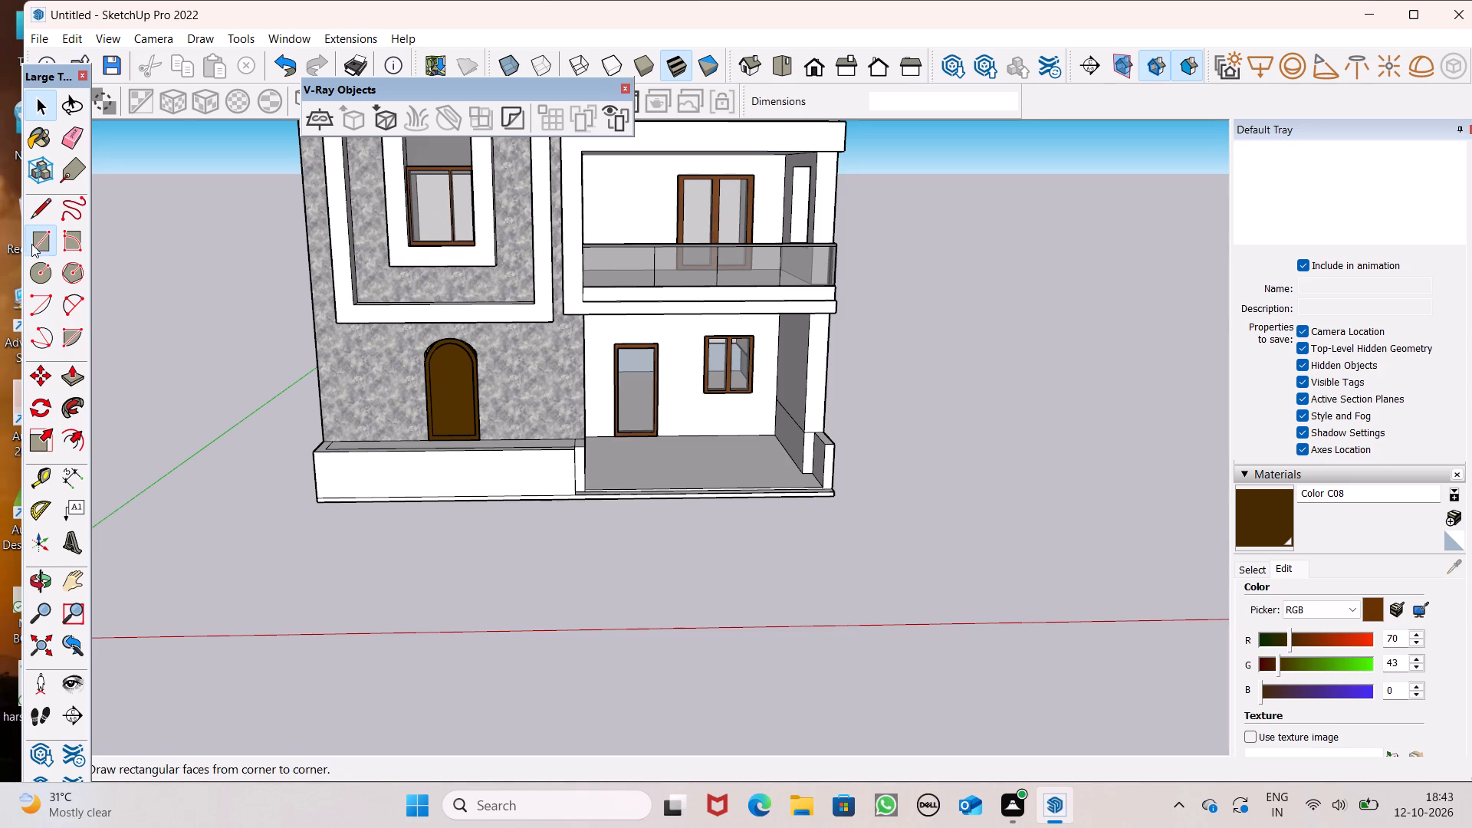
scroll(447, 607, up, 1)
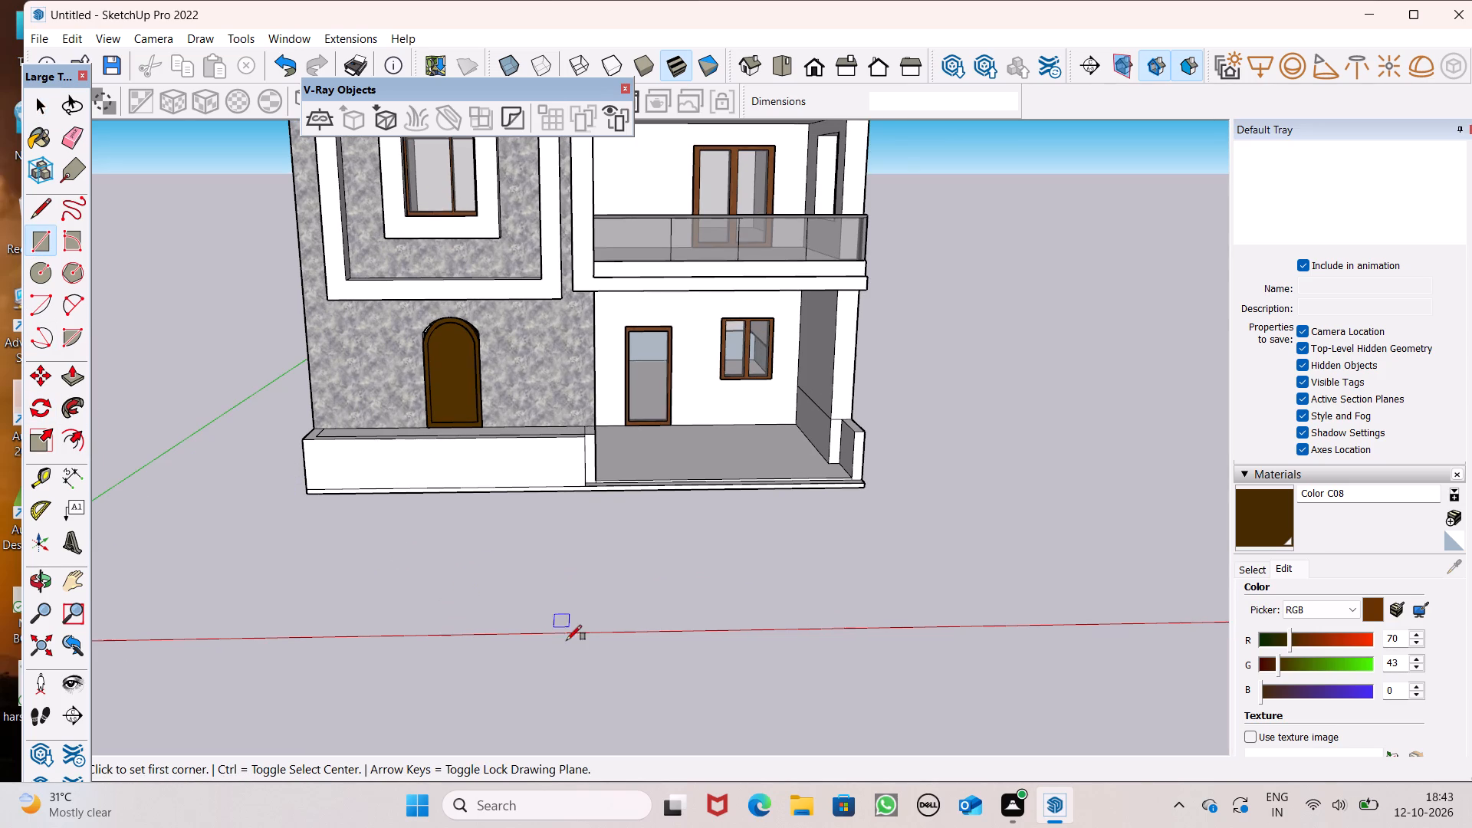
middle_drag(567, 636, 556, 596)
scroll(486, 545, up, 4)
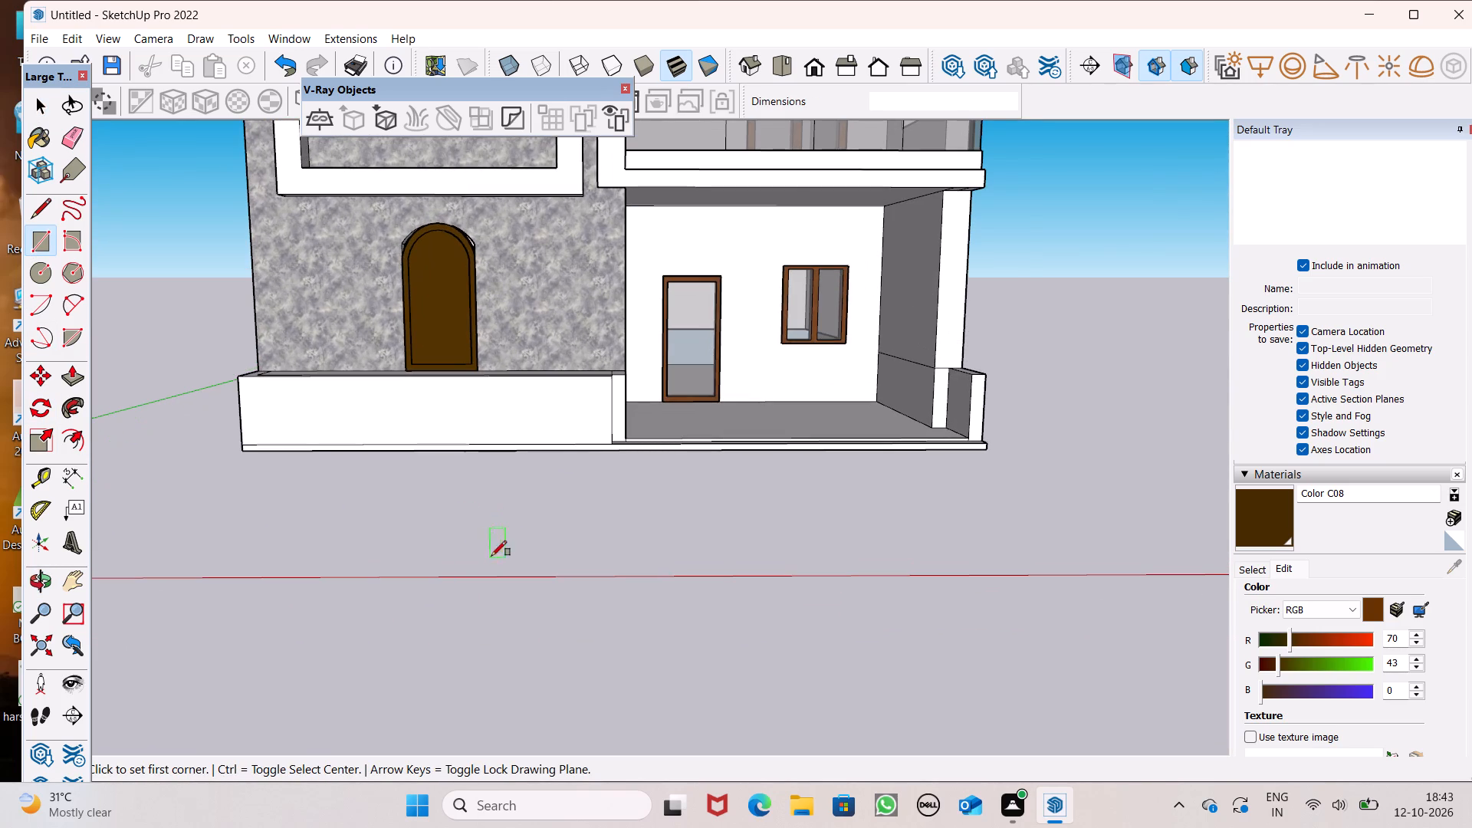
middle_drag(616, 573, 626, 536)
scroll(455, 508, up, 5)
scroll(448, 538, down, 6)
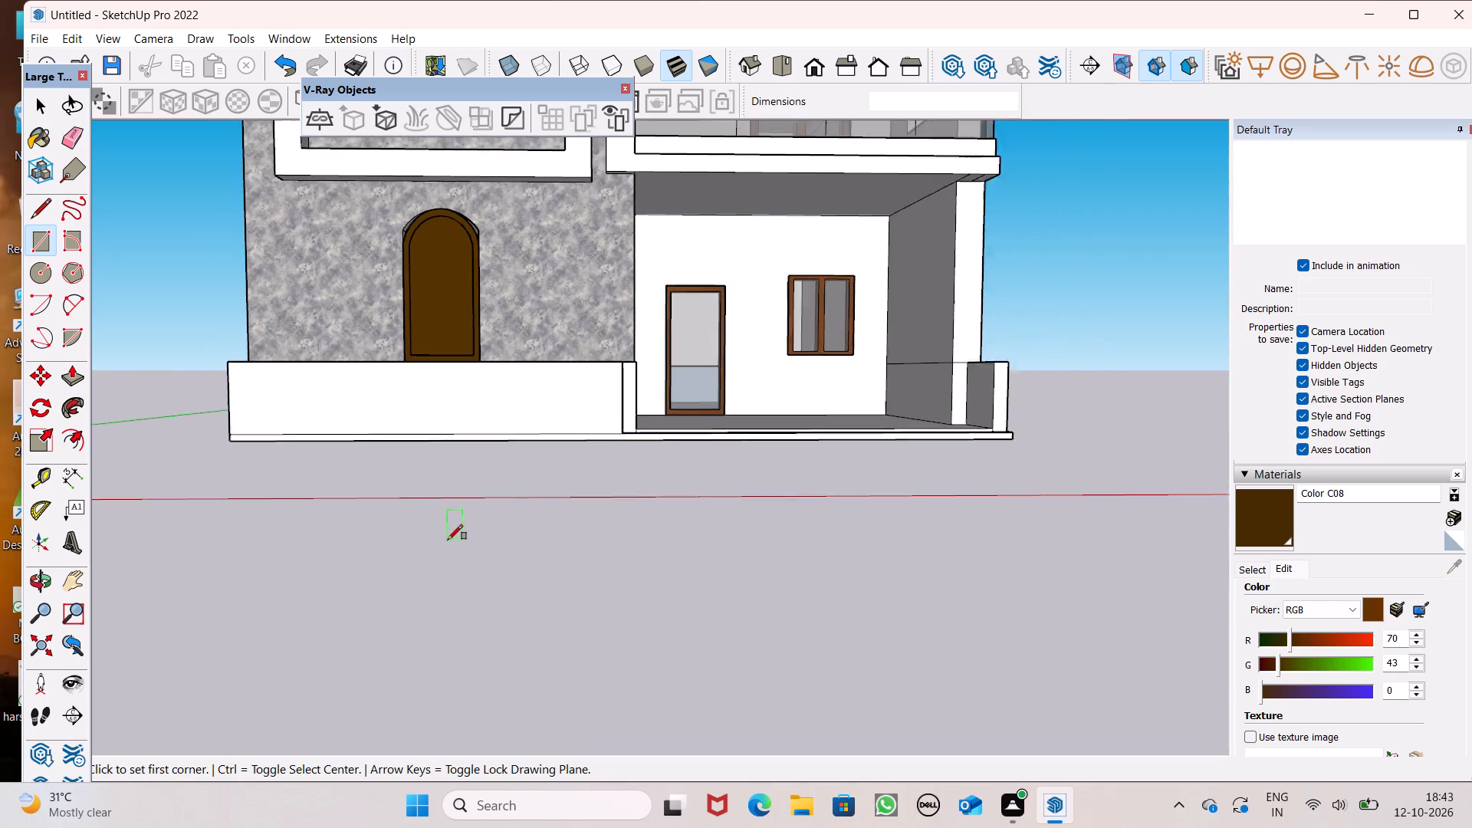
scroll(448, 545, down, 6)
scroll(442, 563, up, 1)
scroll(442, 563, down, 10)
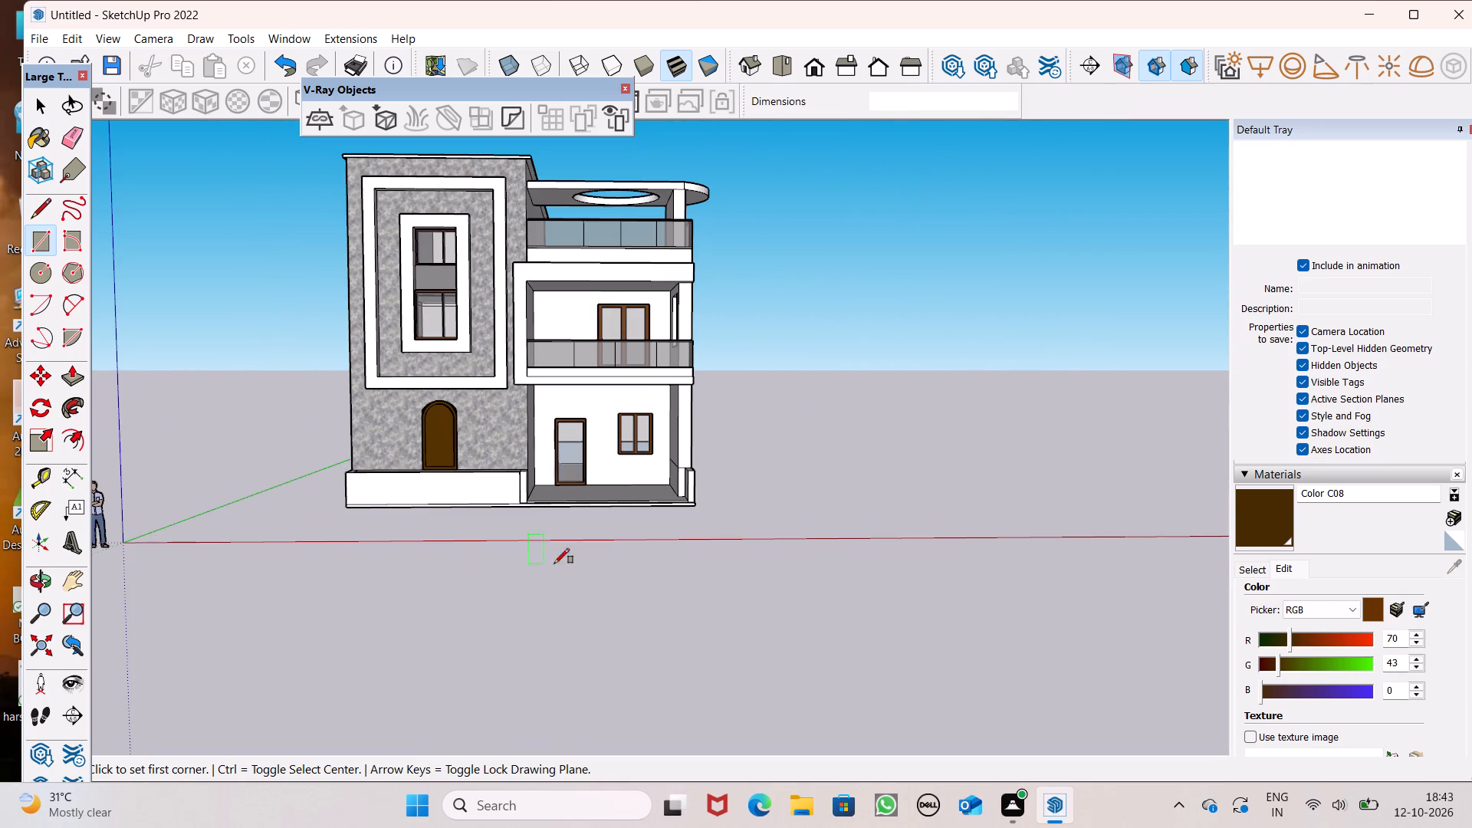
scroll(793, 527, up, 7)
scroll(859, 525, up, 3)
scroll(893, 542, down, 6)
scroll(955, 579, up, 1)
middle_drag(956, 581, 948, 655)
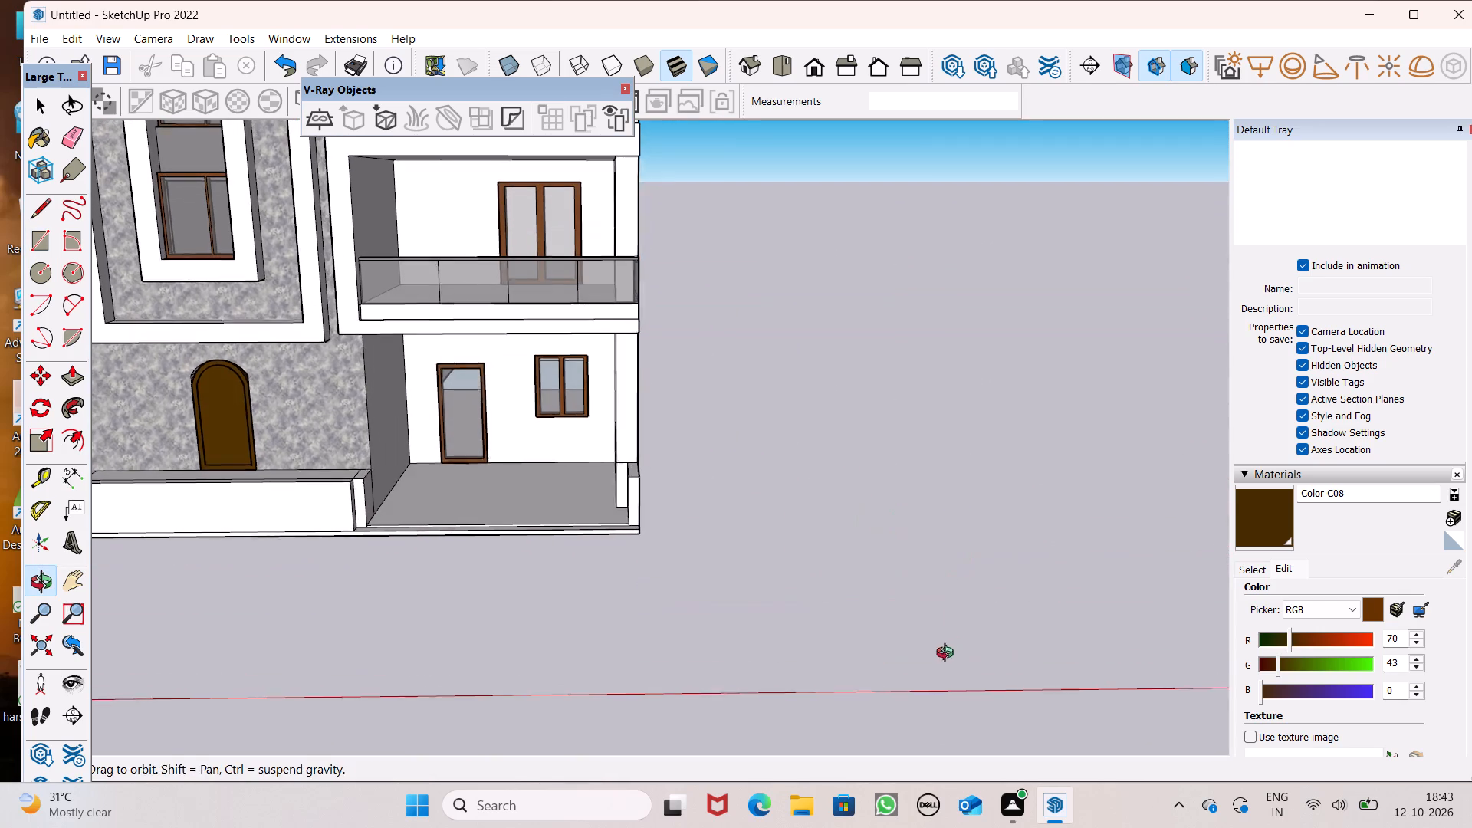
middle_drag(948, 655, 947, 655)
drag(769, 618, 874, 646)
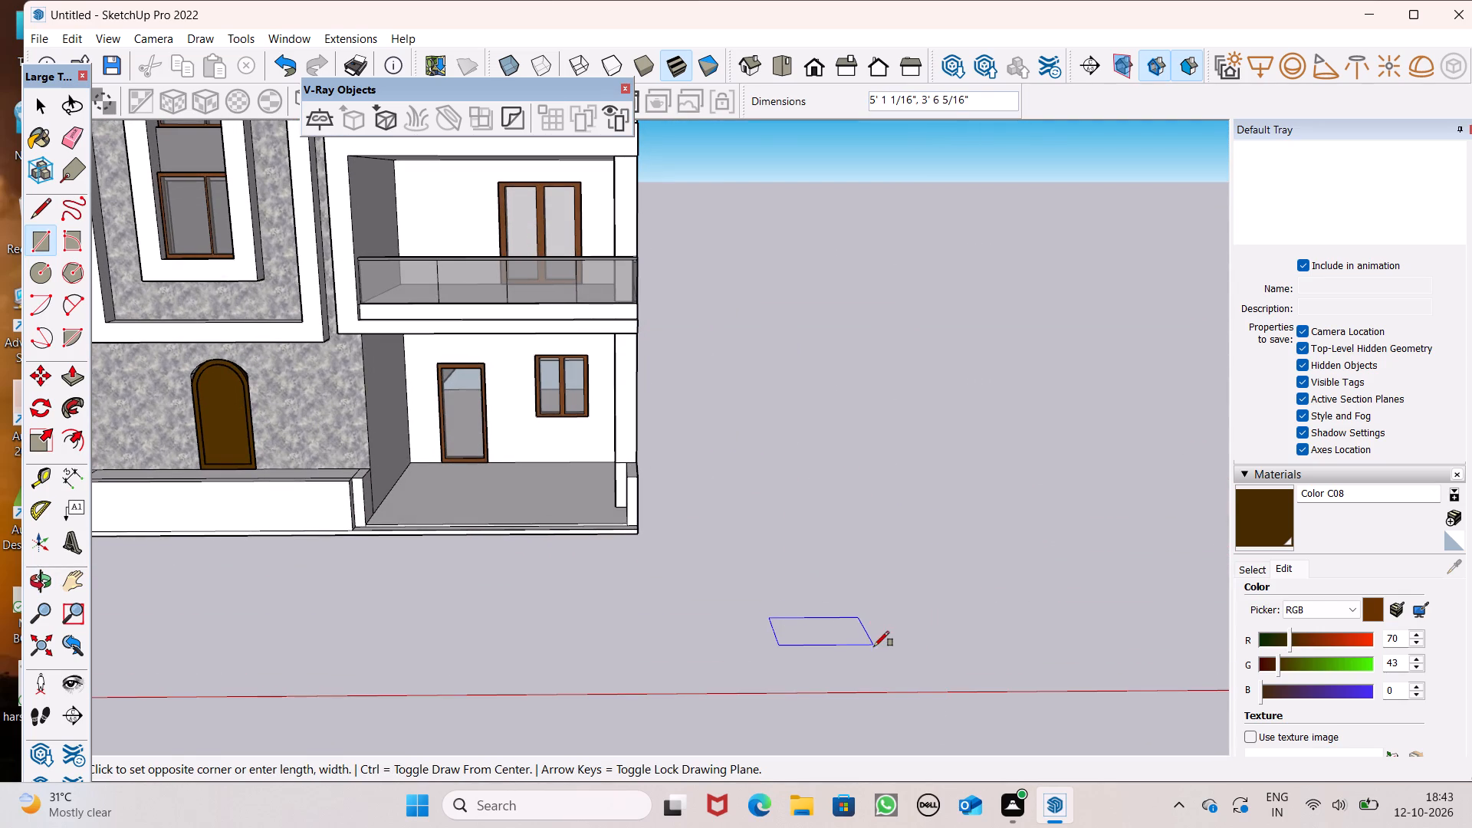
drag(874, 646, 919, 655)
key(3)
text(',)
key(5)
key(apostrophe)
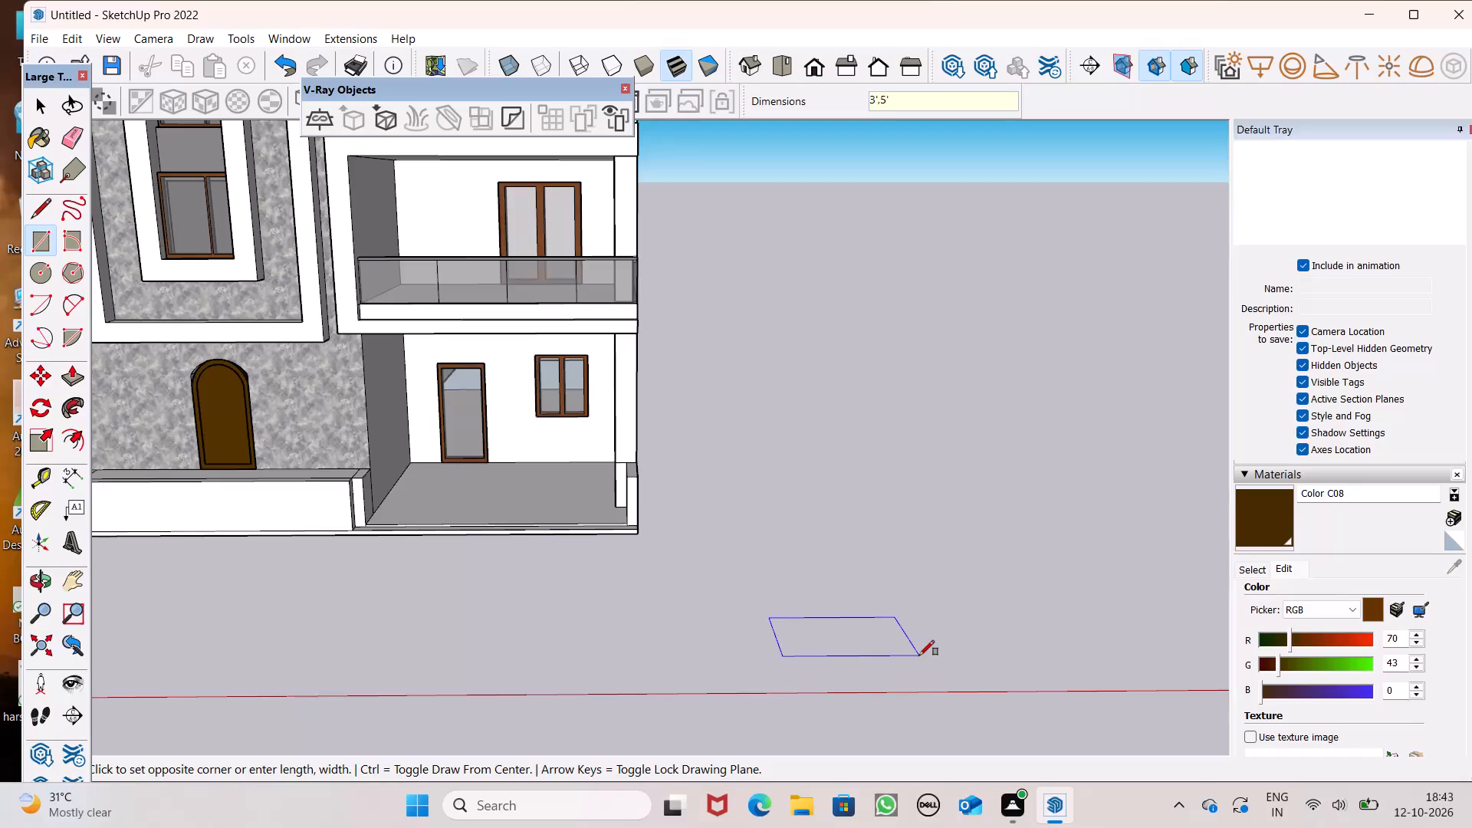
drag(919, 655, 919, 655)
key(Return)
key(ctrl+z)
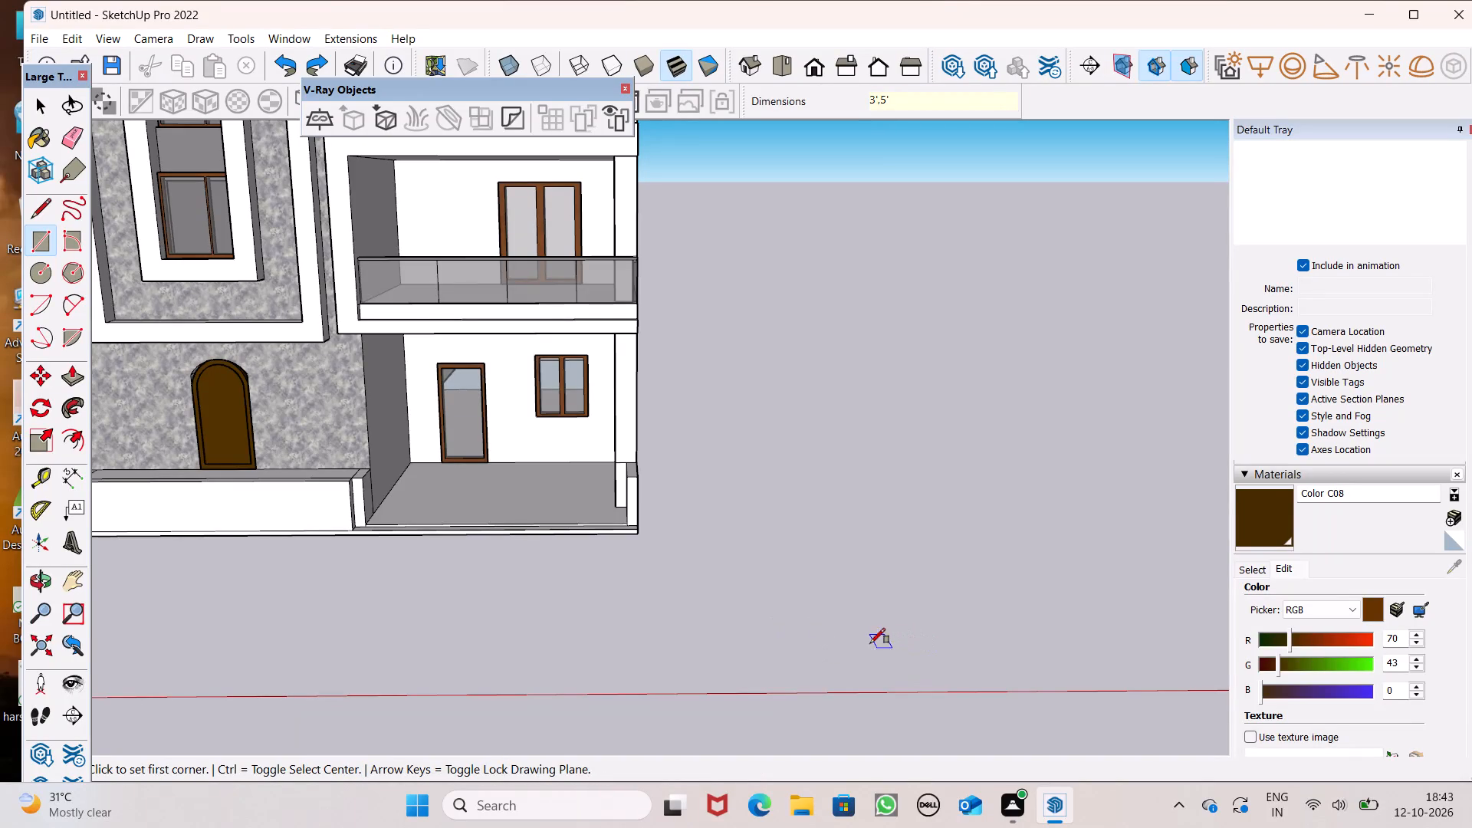
Draw a 3' by 1' rectangle on the ground in front of the porch side of the house.
click(816, 630)
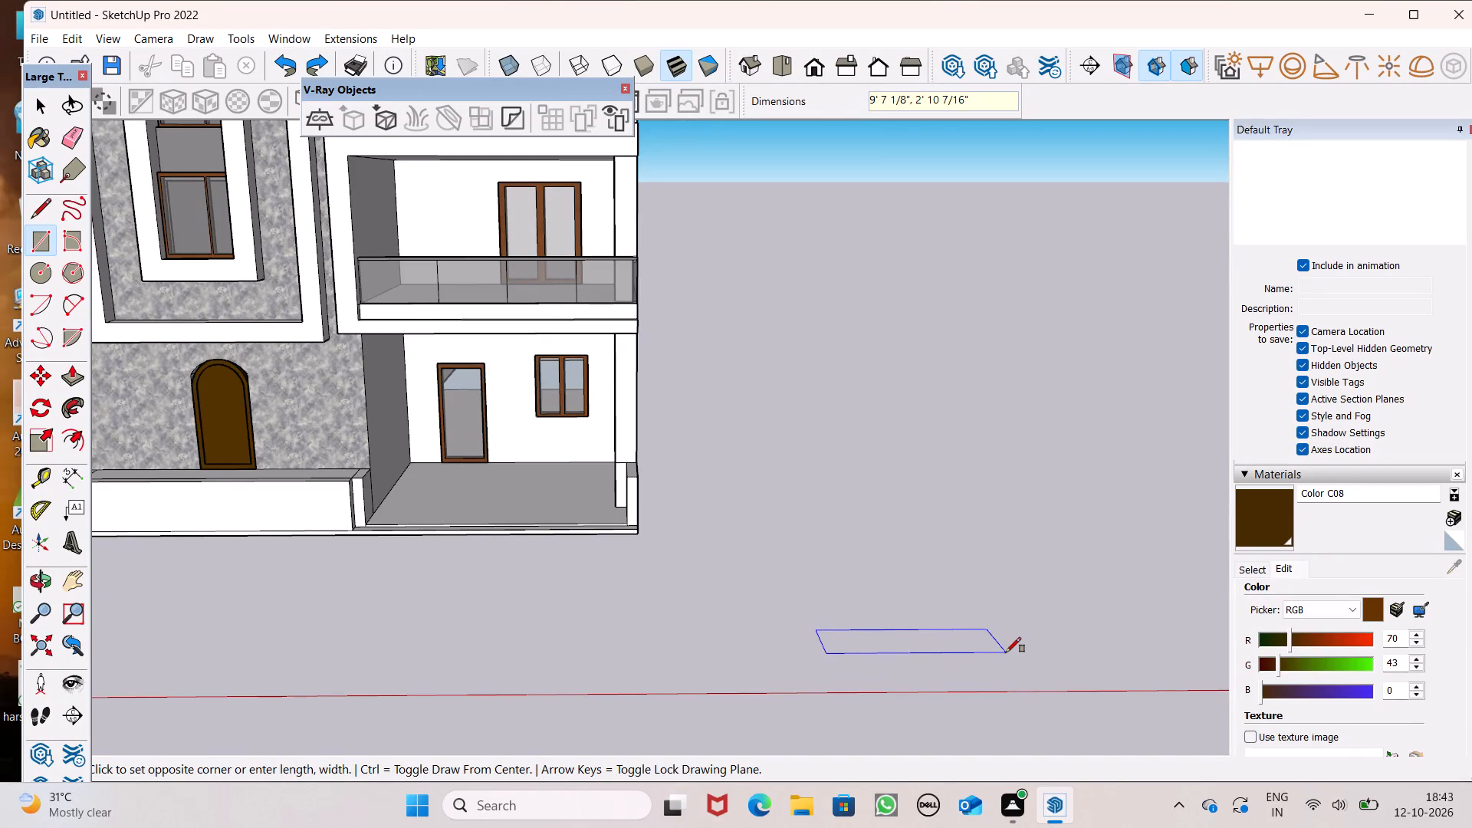
text(3',)
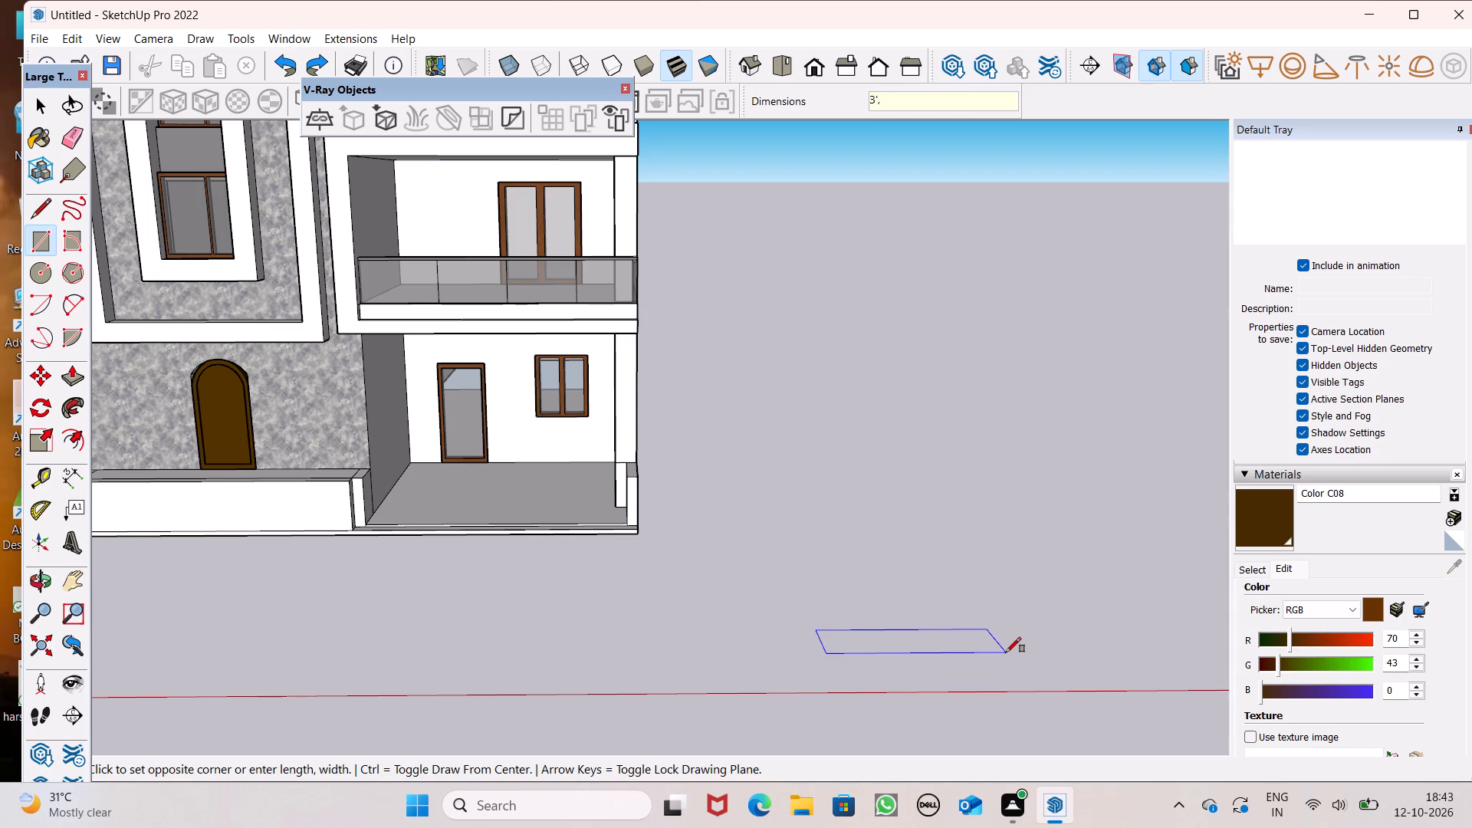
text(1')
key(Return)
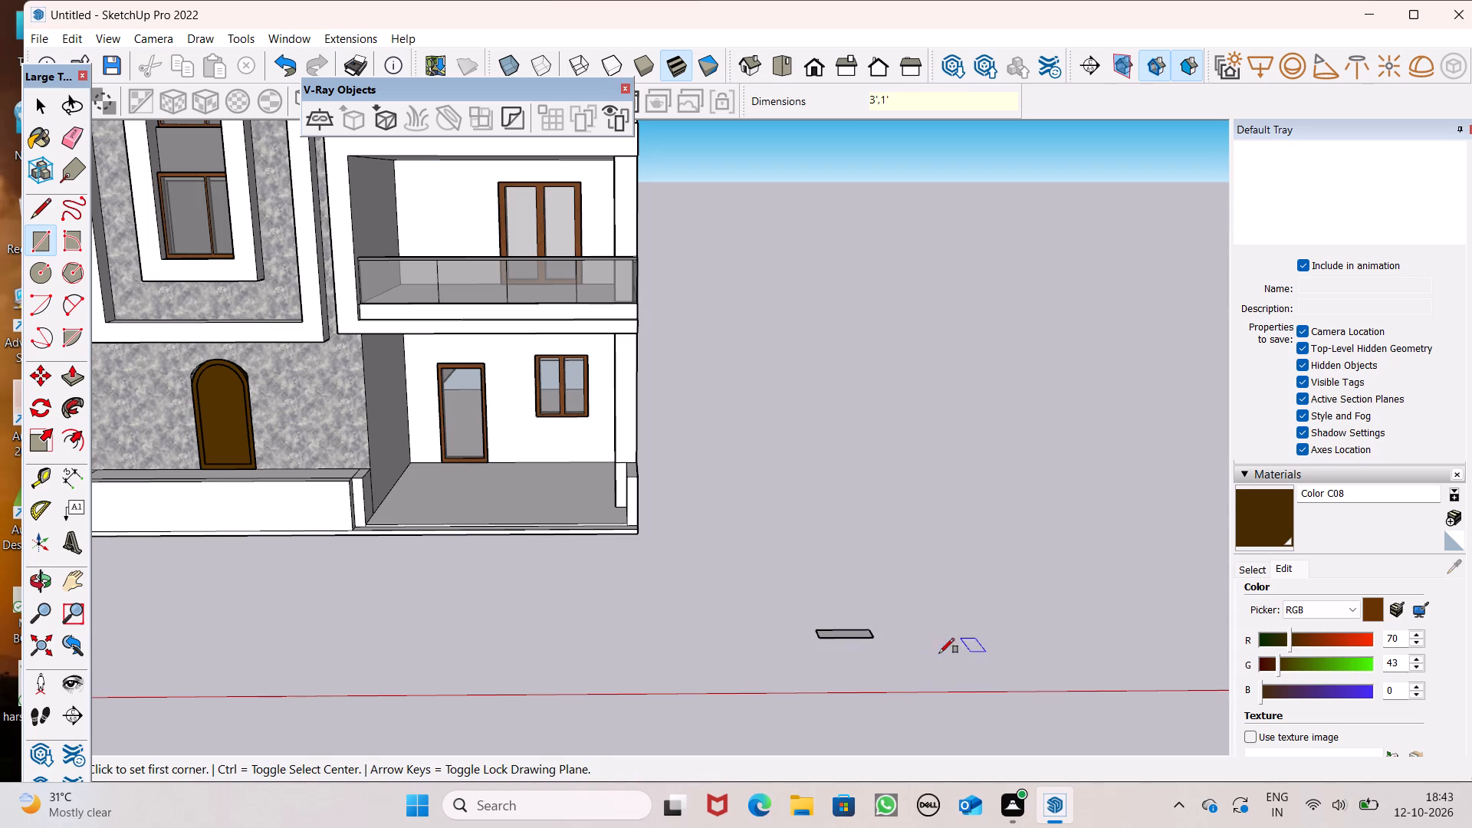
Push/Pull the rectangle upward about 3 13/16" to form a flat slab.
scroll(872, 646, up, 16)
key(space)
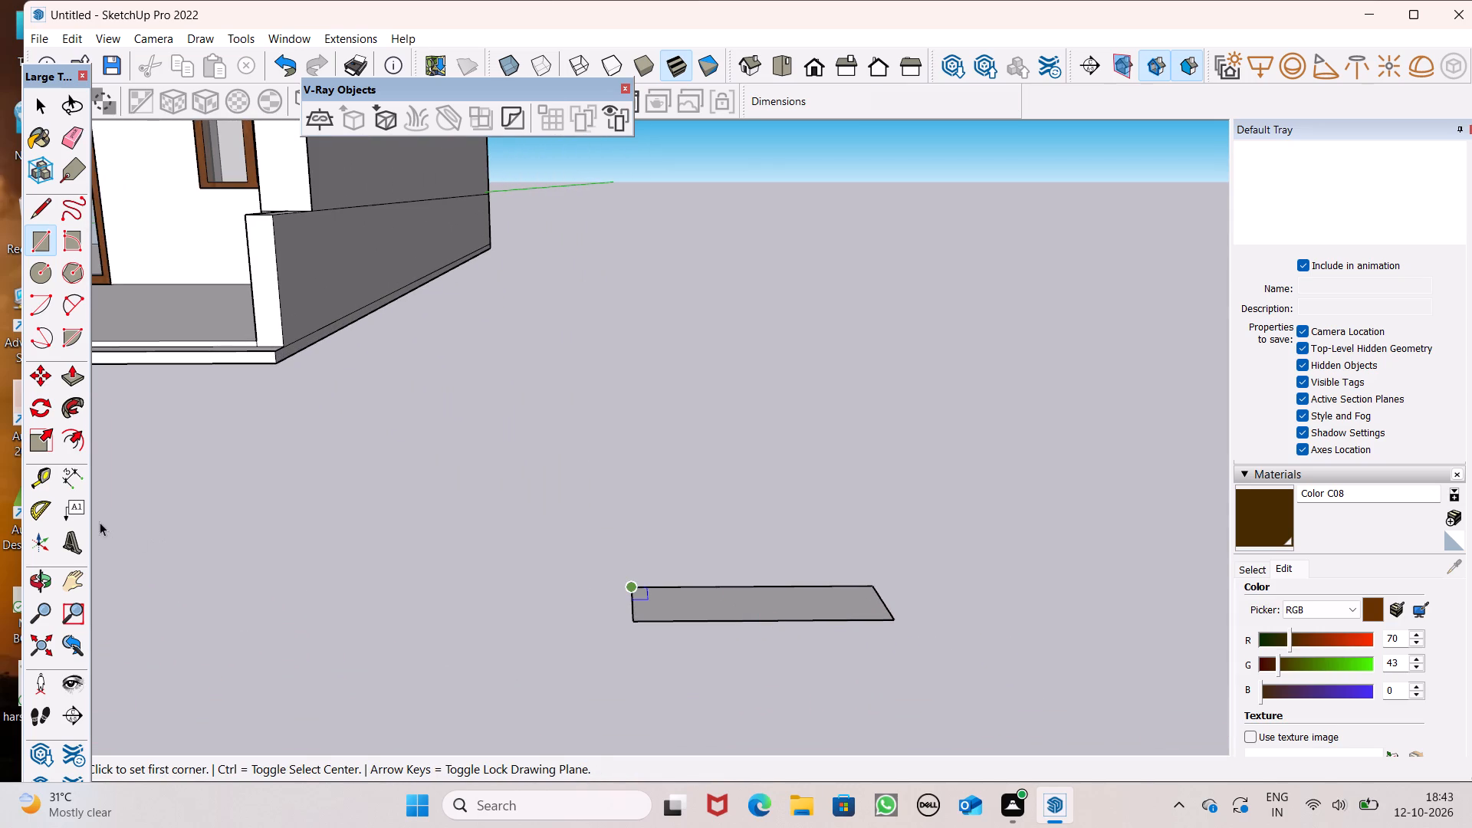
click(71, 377)
drag(677, 600, 681, 575)
text(8")
key(Return)
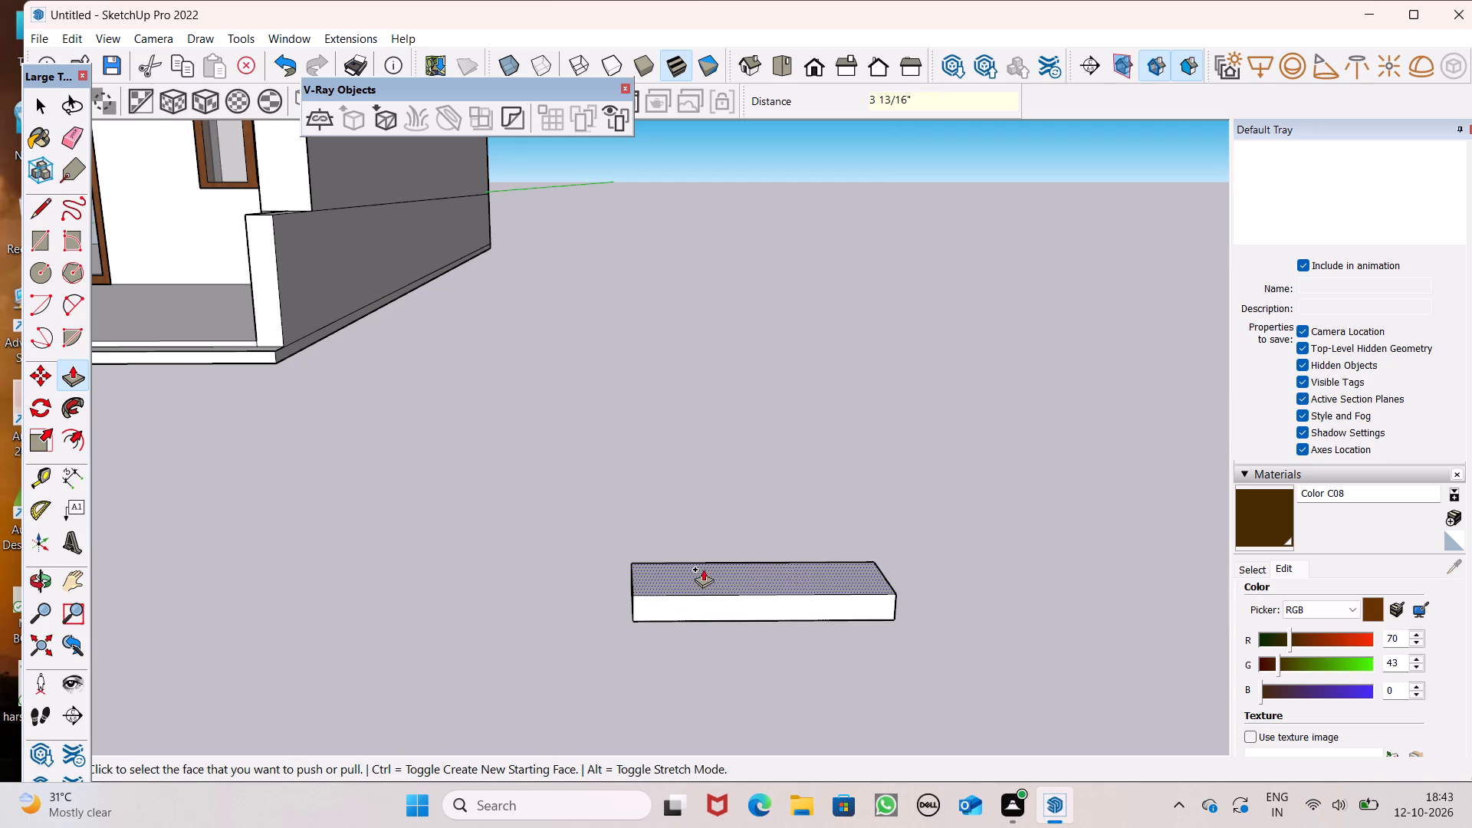
Lengthen the slab by pulling its short end face, on the side away from the arched door, outward by 11".
scroll(797, 566, down, 4)
scroll(875, 574, down, 7)
scroll(946, 588, up, 1)
middle_drag(946, 590, 895, 616)
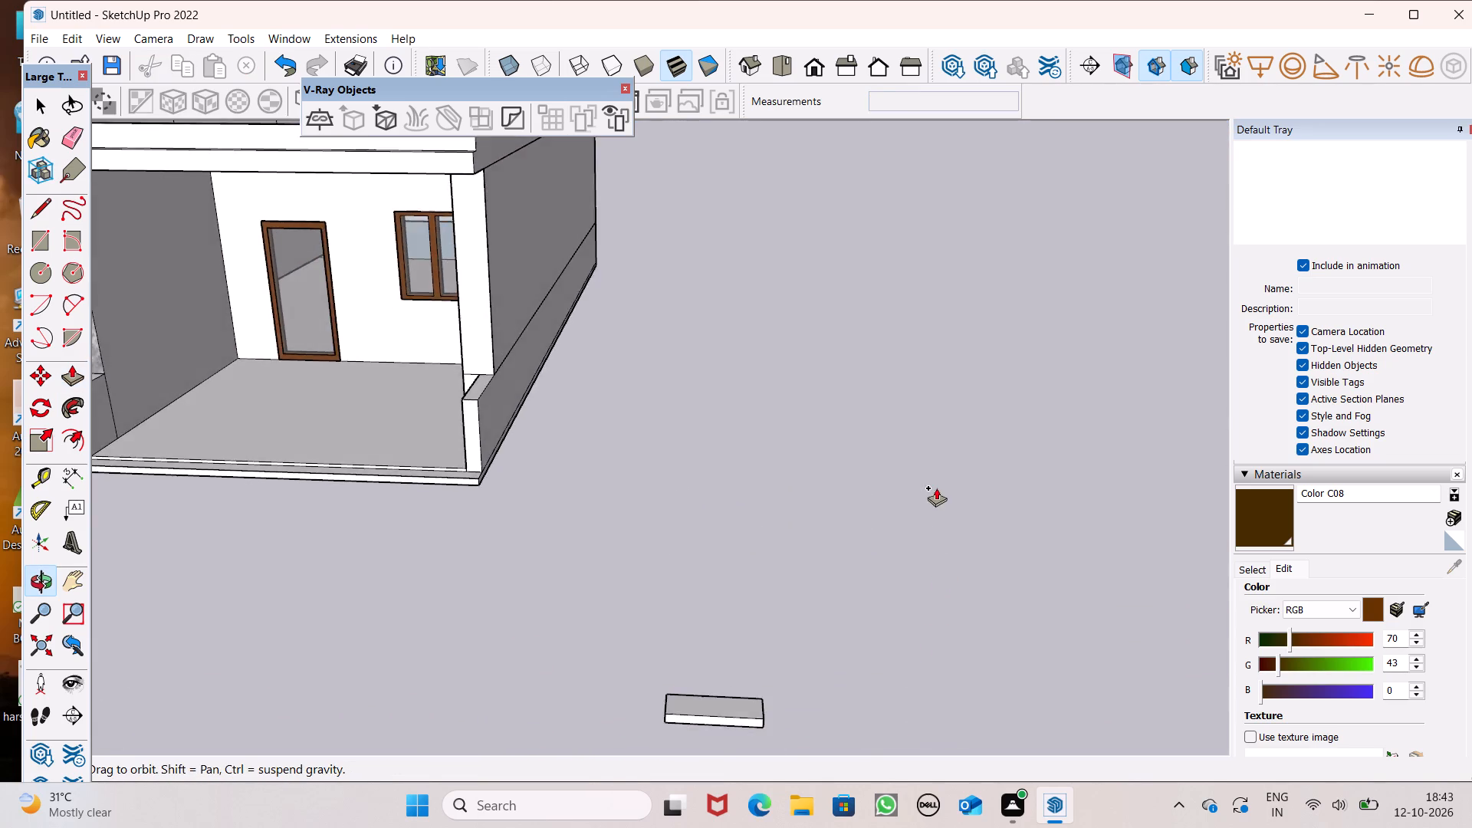
scroll(936, 488, down, 5)
scroll(821, 578, up, 6)
middle_drag(852, 591, 816, 653)
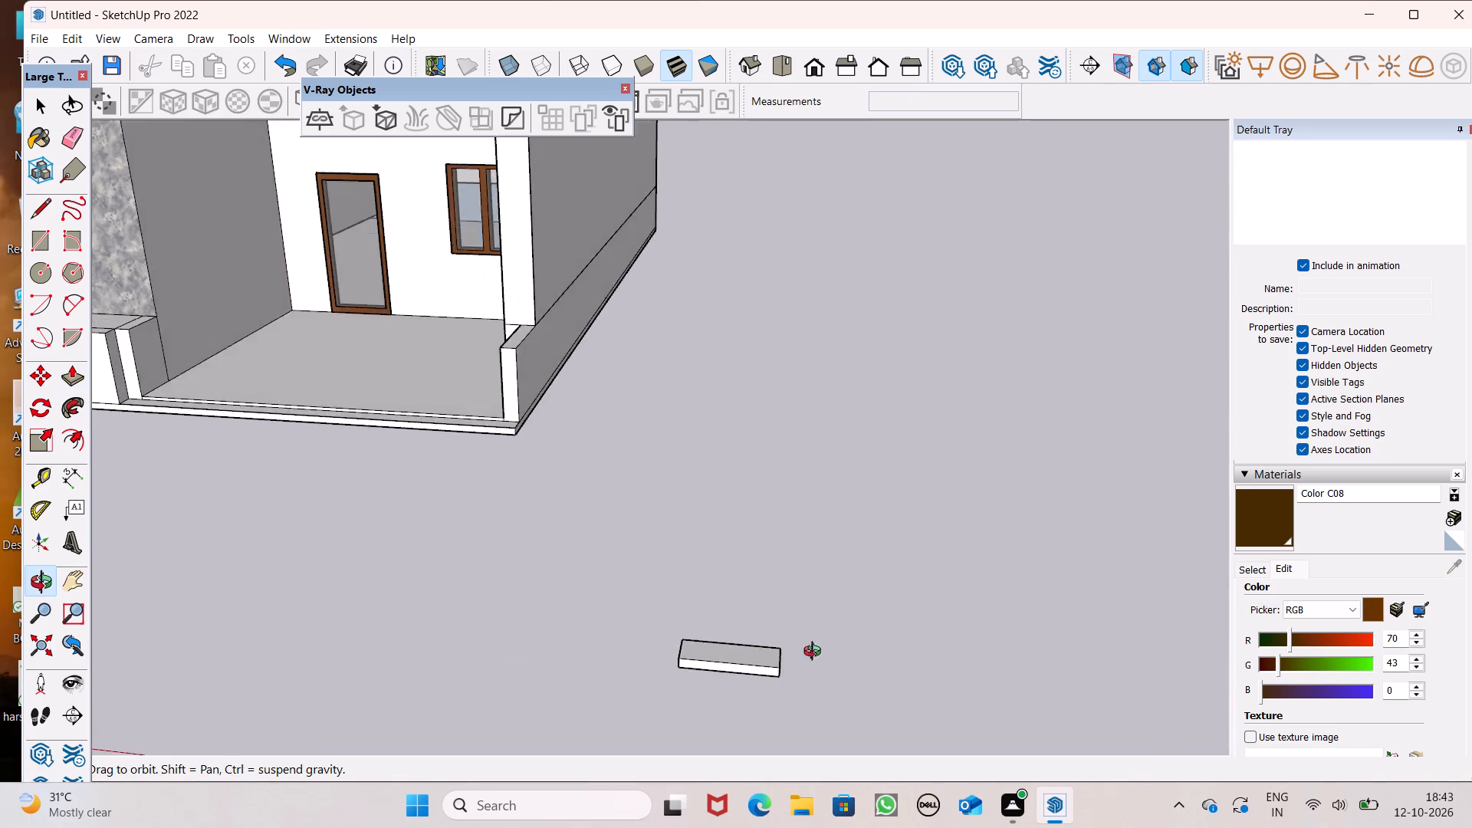
middle_drag(816, 653, 538, 590)
scroll(126, 547, up, 8)
scroll(191, 460, up, 5)
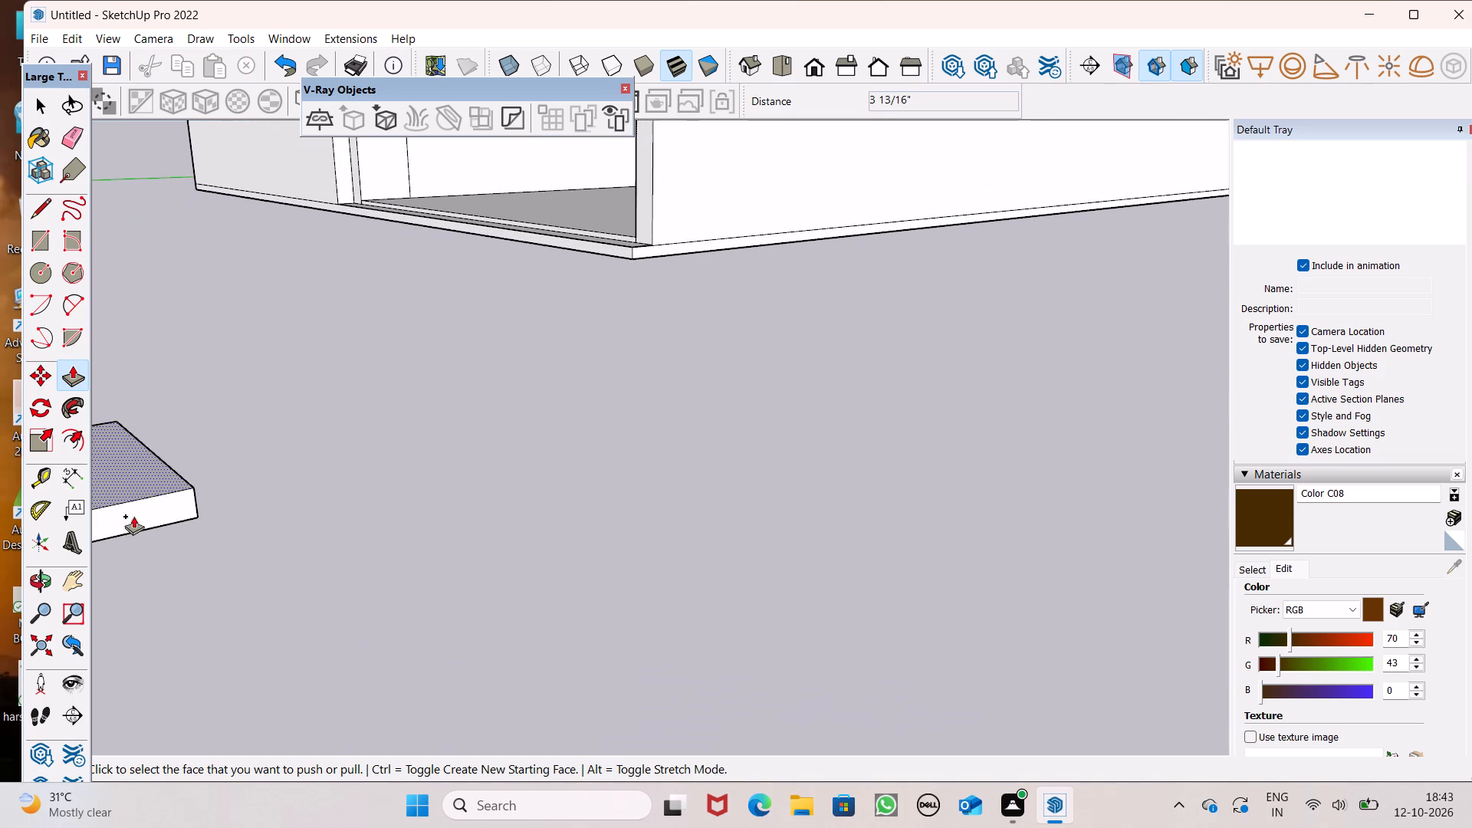
drag(136, 519, 149, 554)
key(ctrl+z)
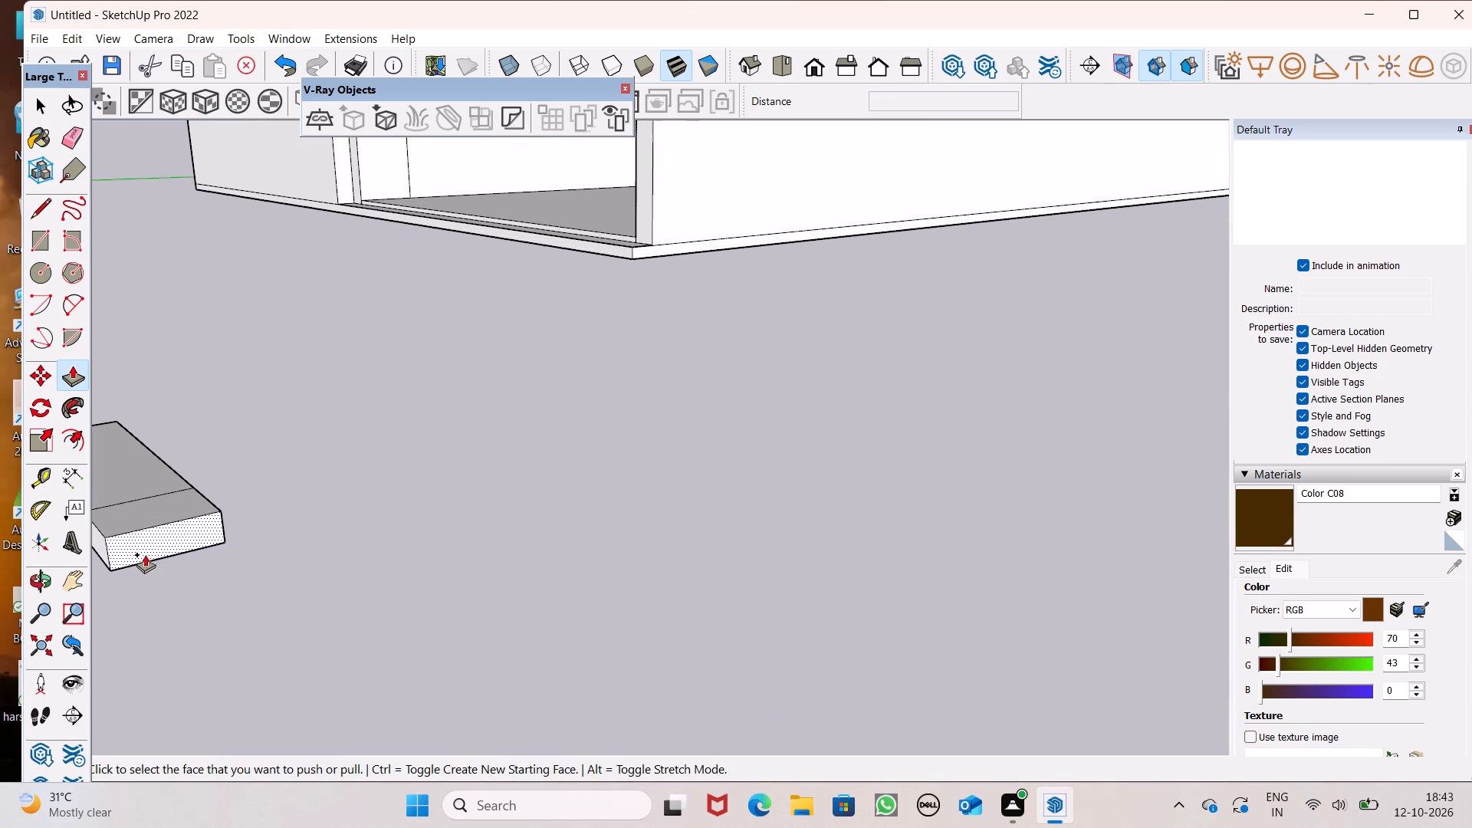
drag(132, 520, 152, 555)
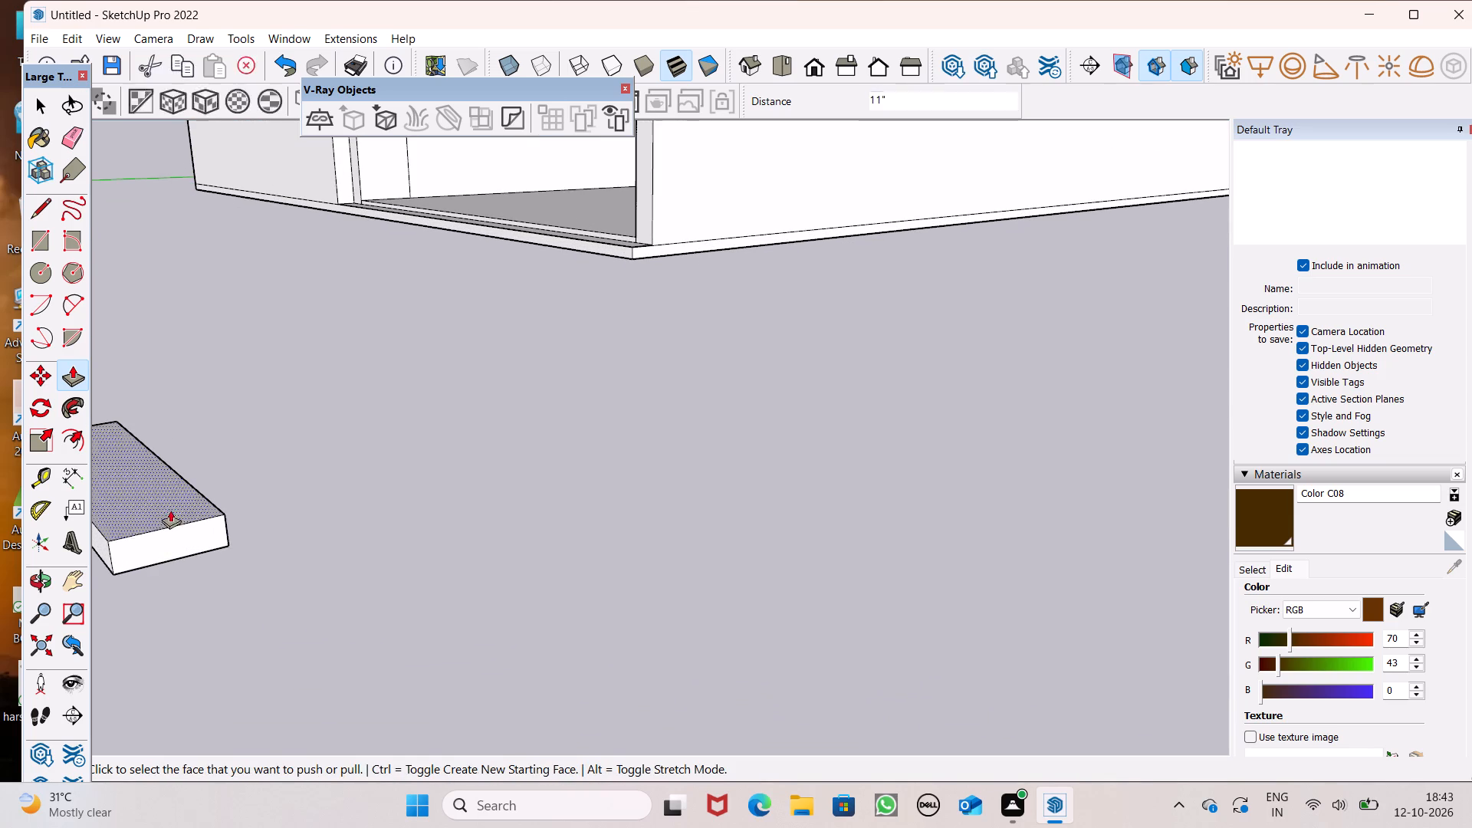
Examine the slab's size and placement against the house's porch and front wall from several angles.
scroll(239, 481, down, 5)
middle_drag(243, 532, 455, 517)
scroll(458, 517, down, 4)
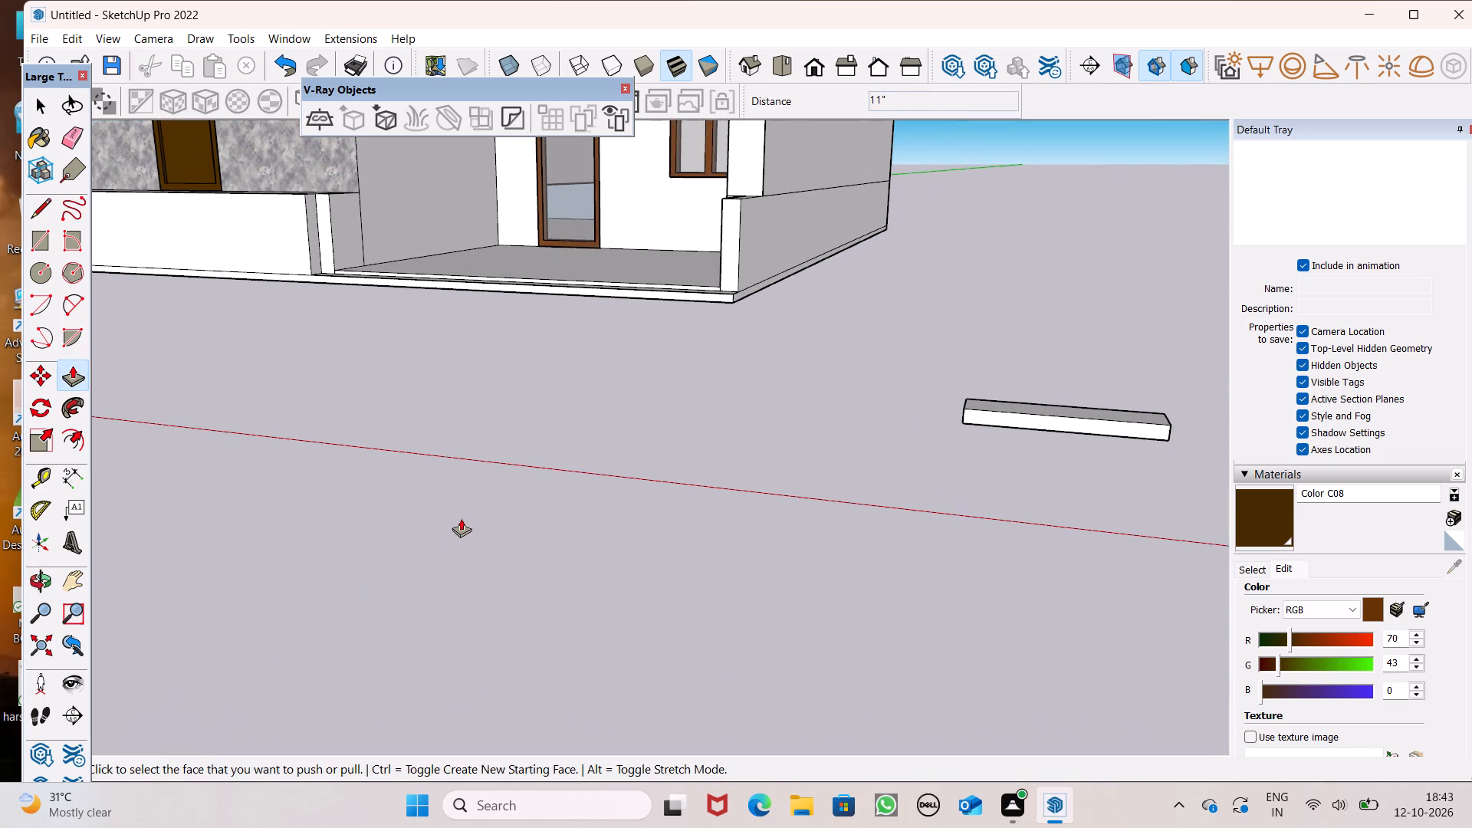
scroll(481, 501, down, 2)
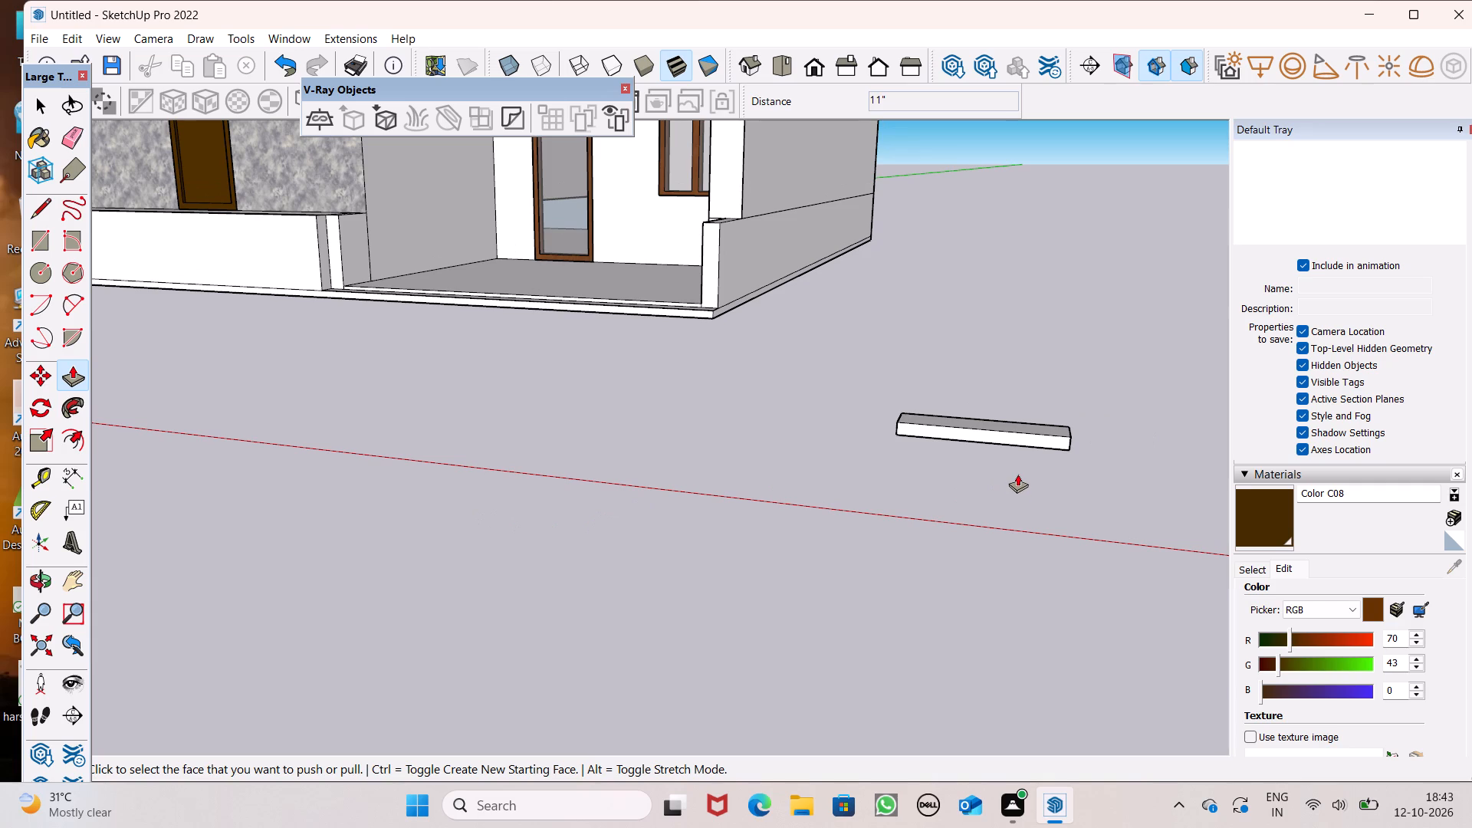
scroll(1036, 435, down, 1)
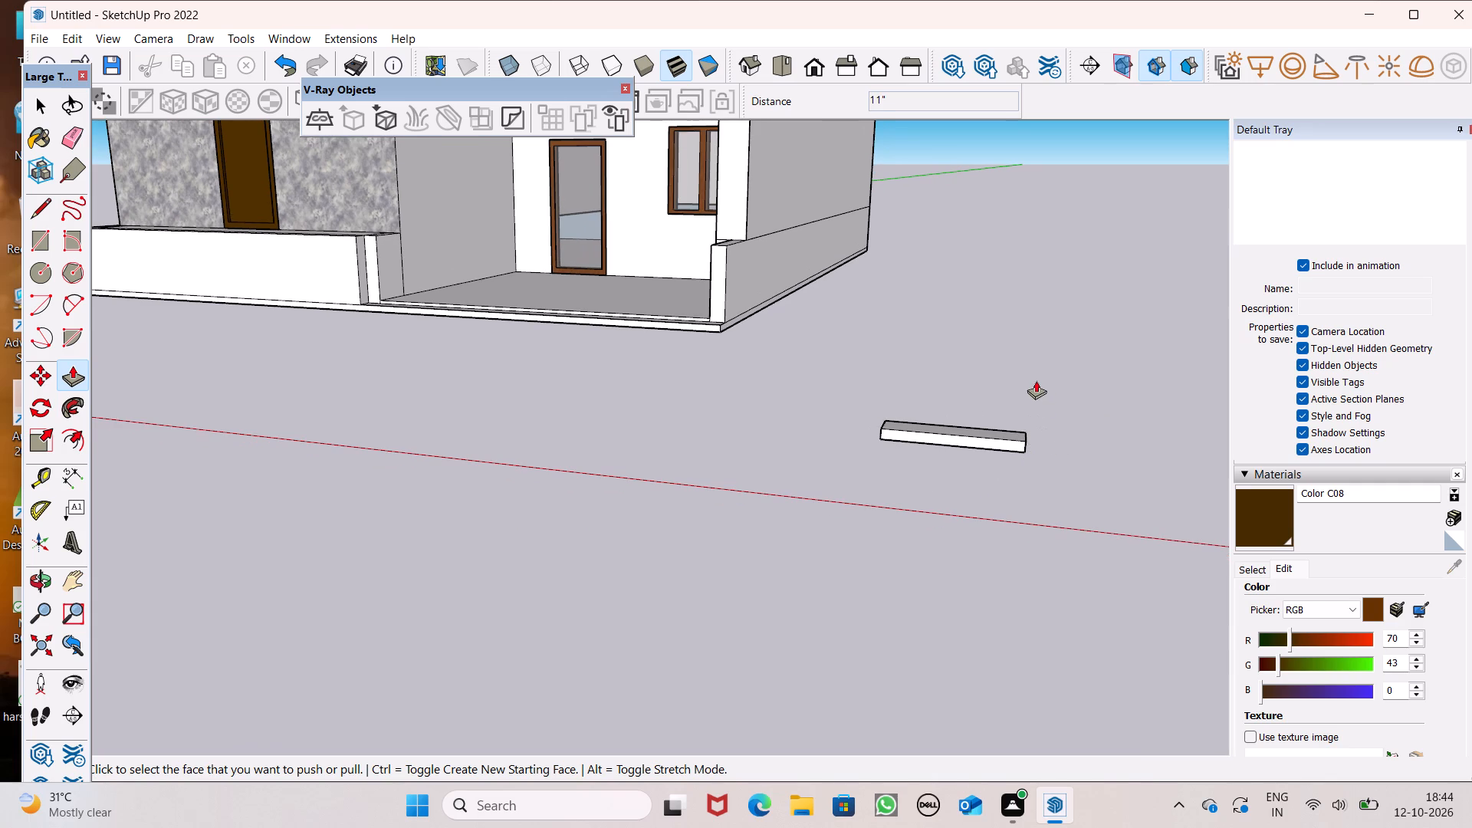
scroll(1035, 378, down, 2)
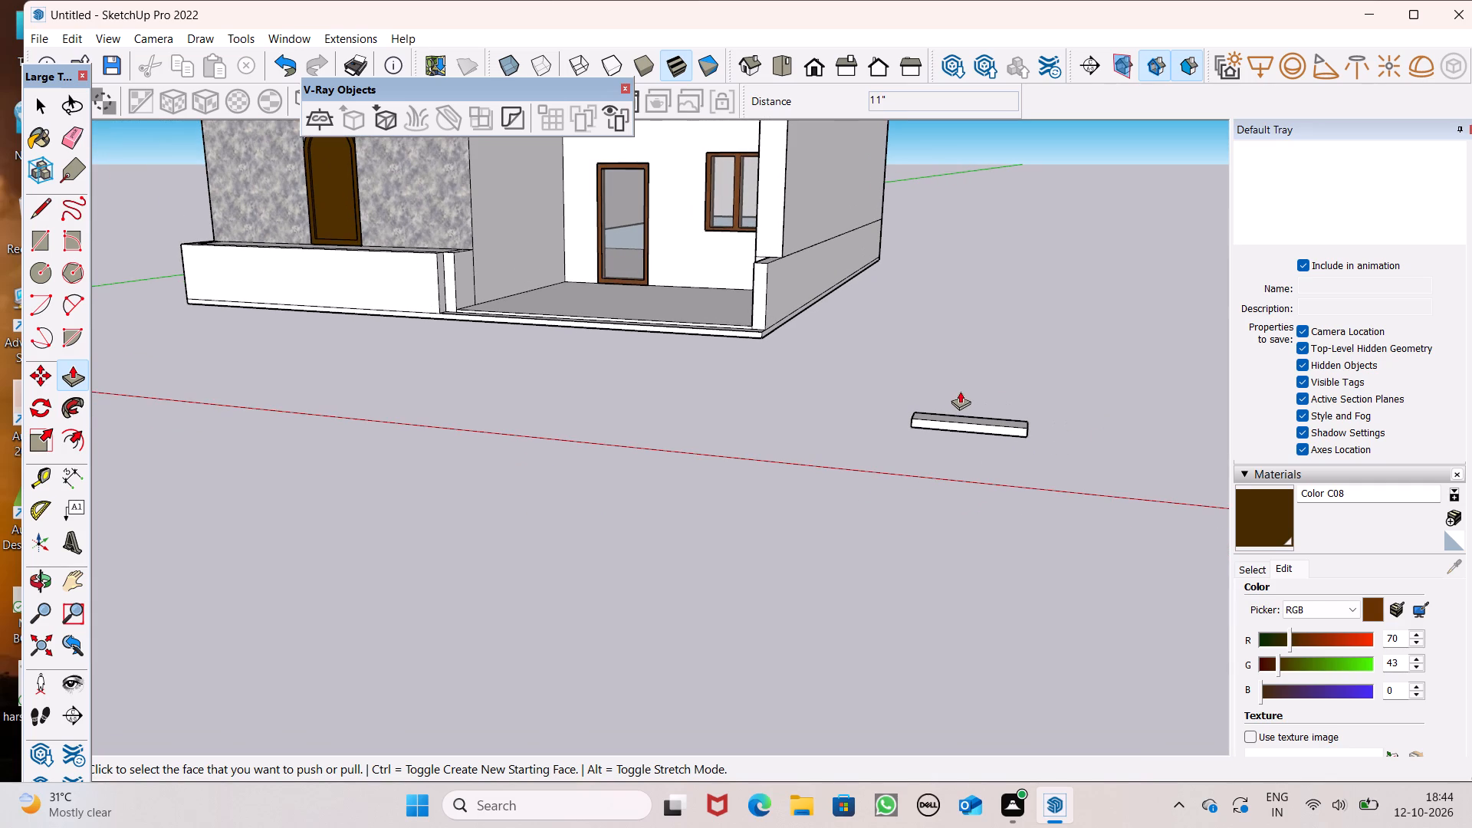
scroll(965, 393, up, 3)
middle_drag(918, 471, 1025, 534)
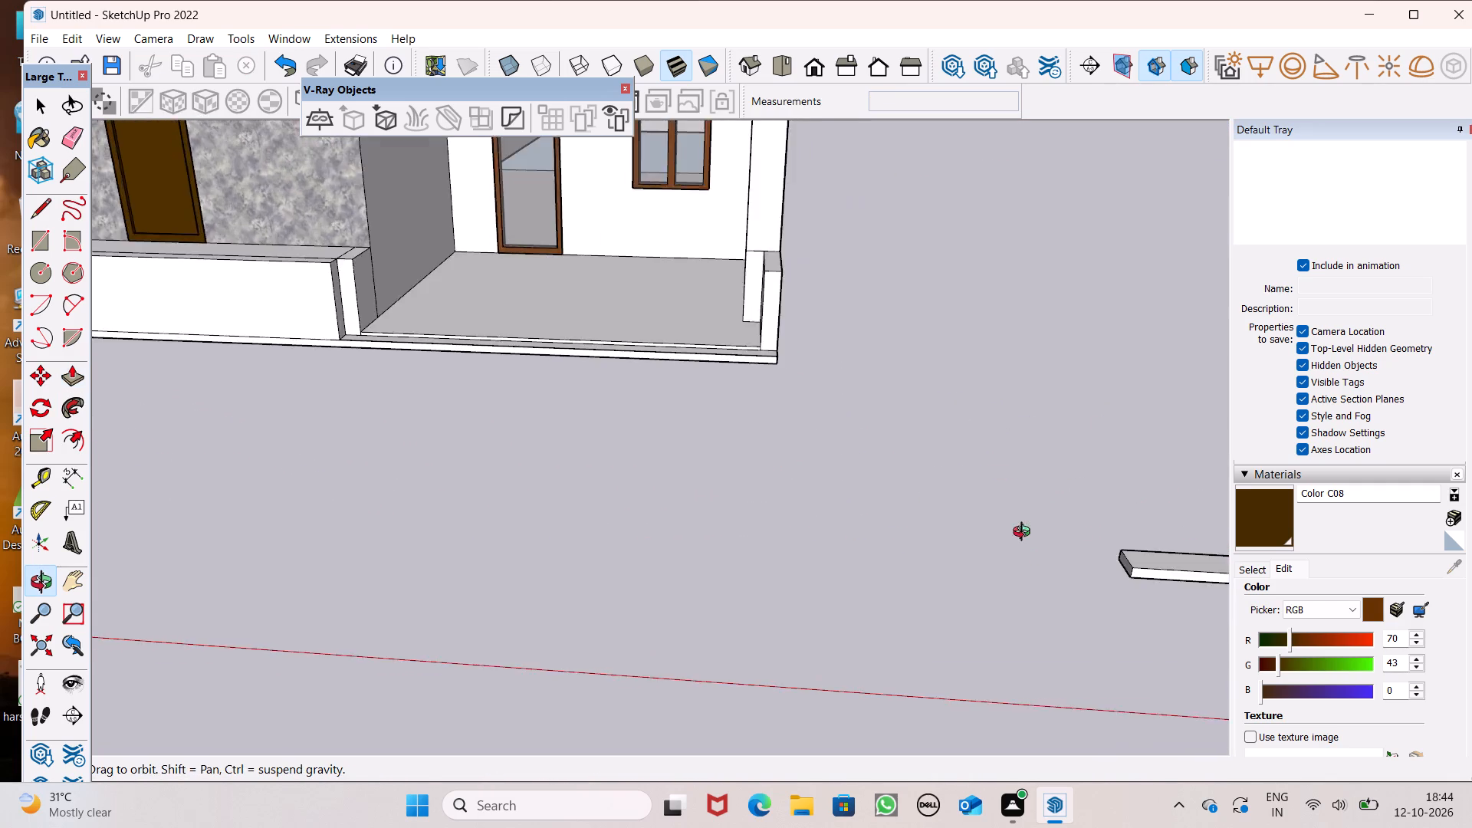
middle_drag(1025, 534, 1353, 560)
scroll(775, 491, down, 4)
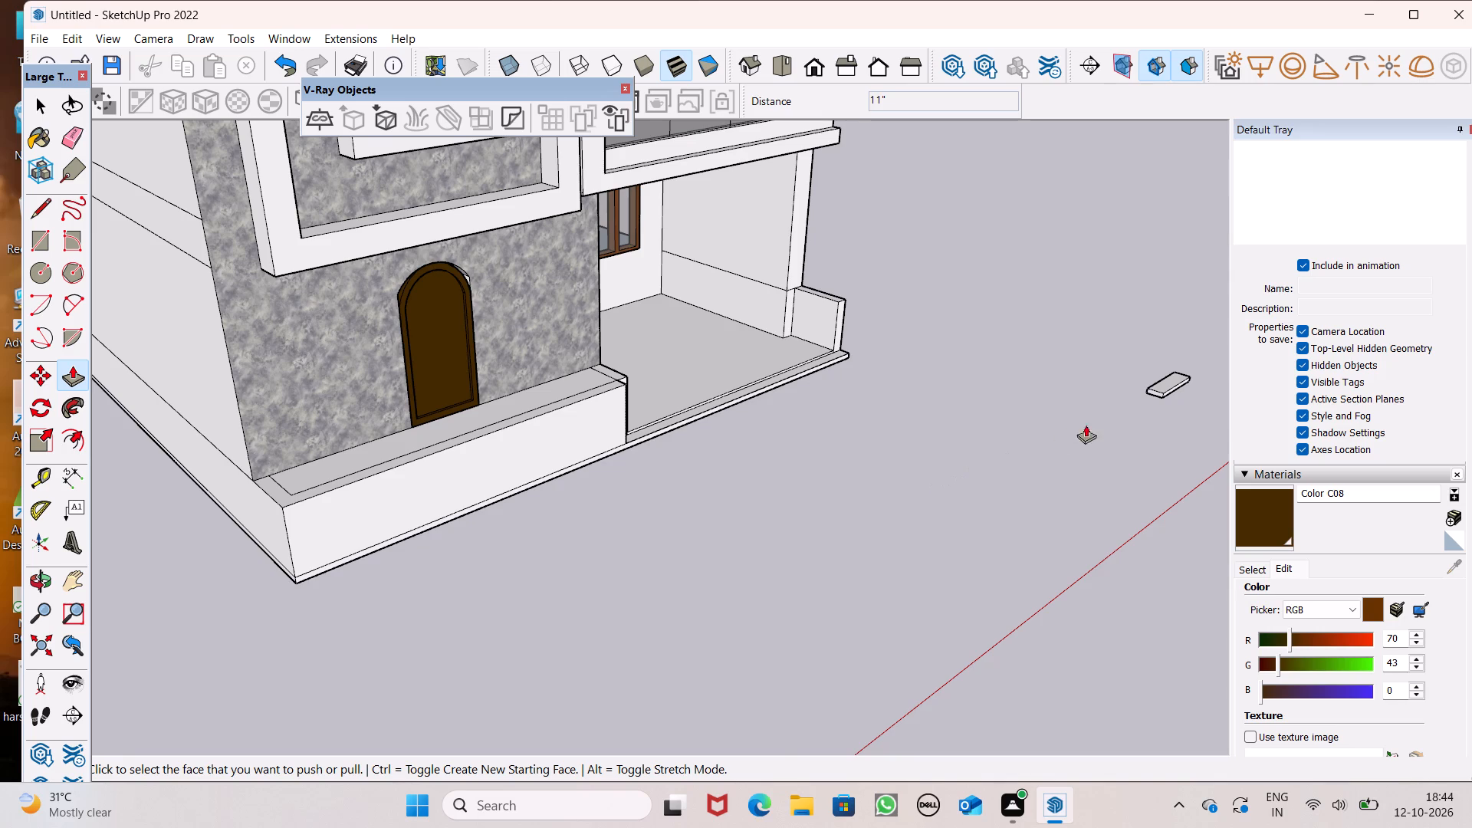
scroll(692, 463, down, 1)
scroll(547, 521, down, 3)
scroll(965, 471, up, 3)
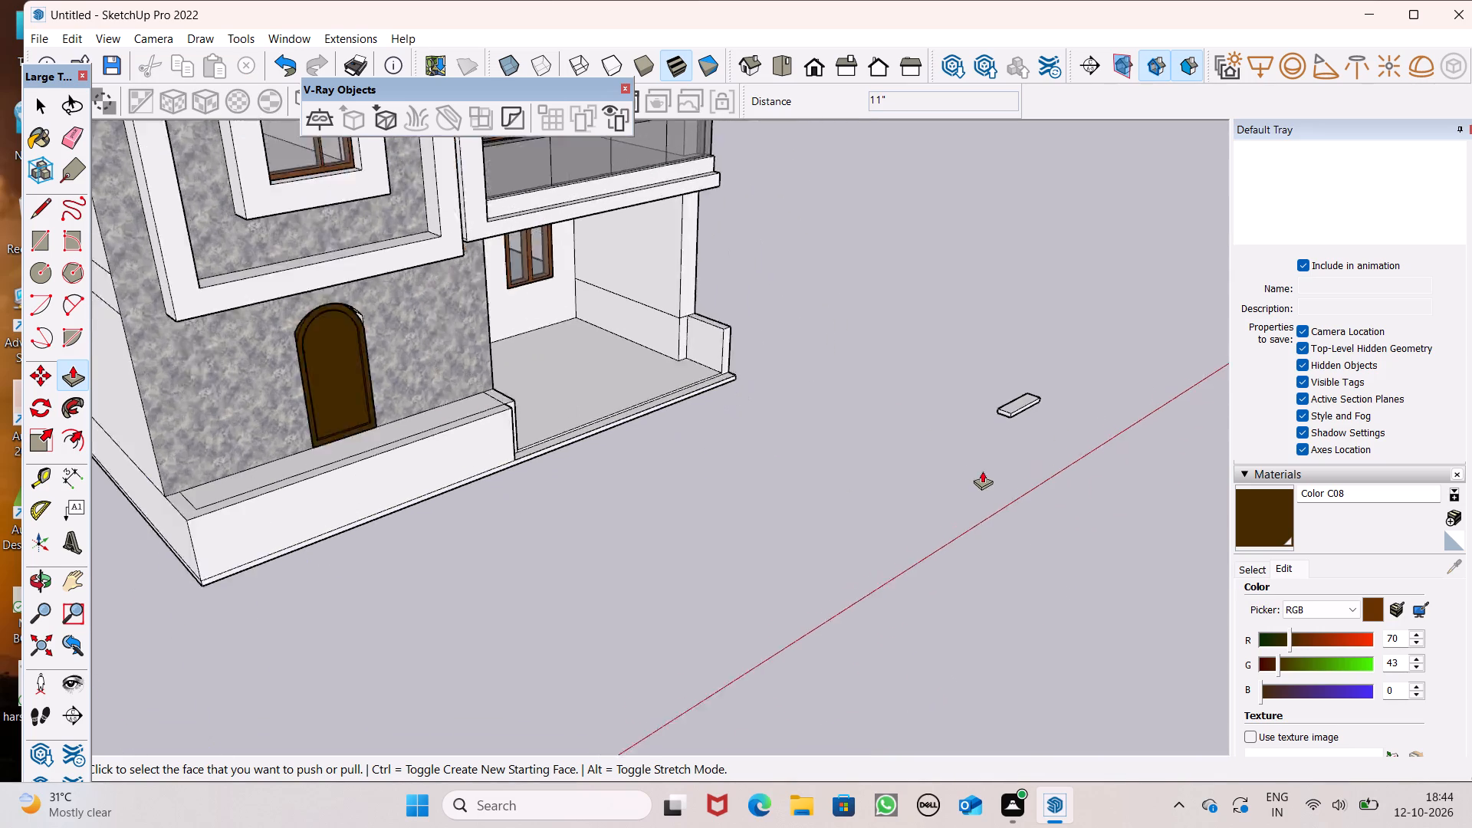
Raise the slab's top face by about 1 3/4" with Push/Pull.
scroll(982, 471, up, 3)
scroll(1159, 316, up, 6)
scroll(1017, 410, up, 6)
scroll(970, 478, up, 5)
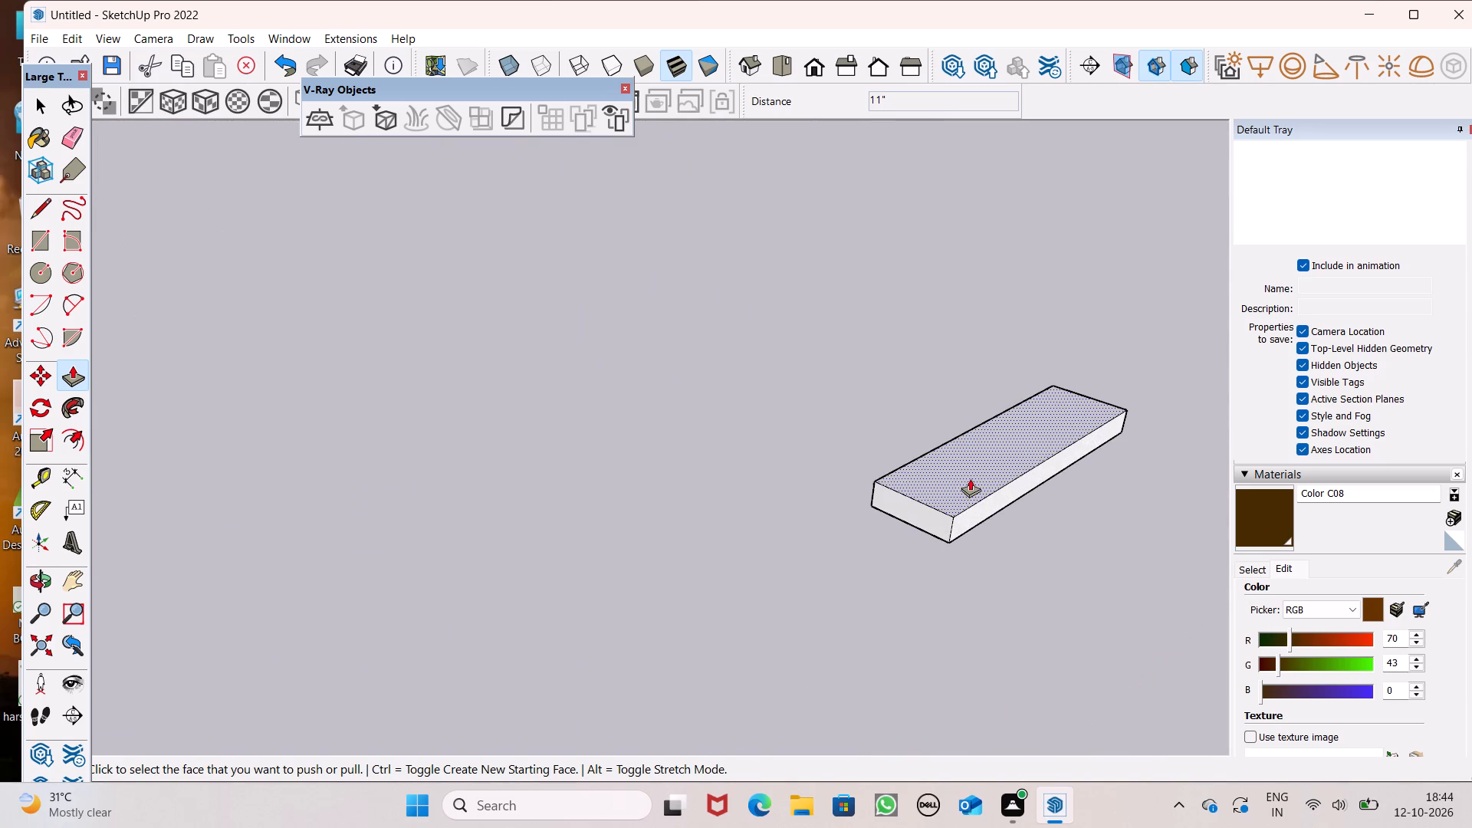
drag(958, 478, 951, 465)
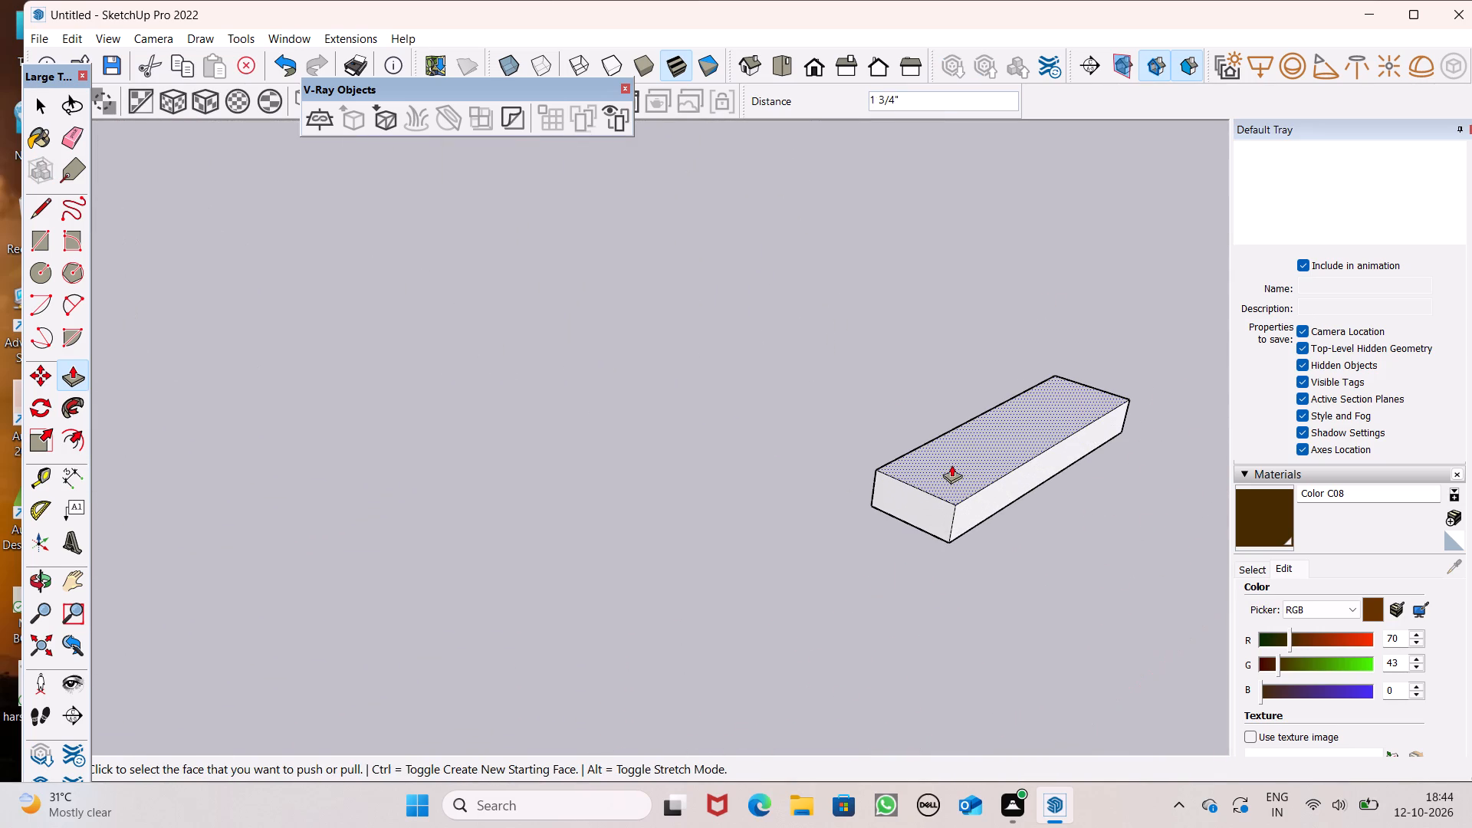
Pull the slab's short end face nearest the arched door slightly outward to lengthen it.
scroll(947, 509, up, 1)
middle_drag(948, 508, 984, 474)
scroll(957, 505, up, 4)
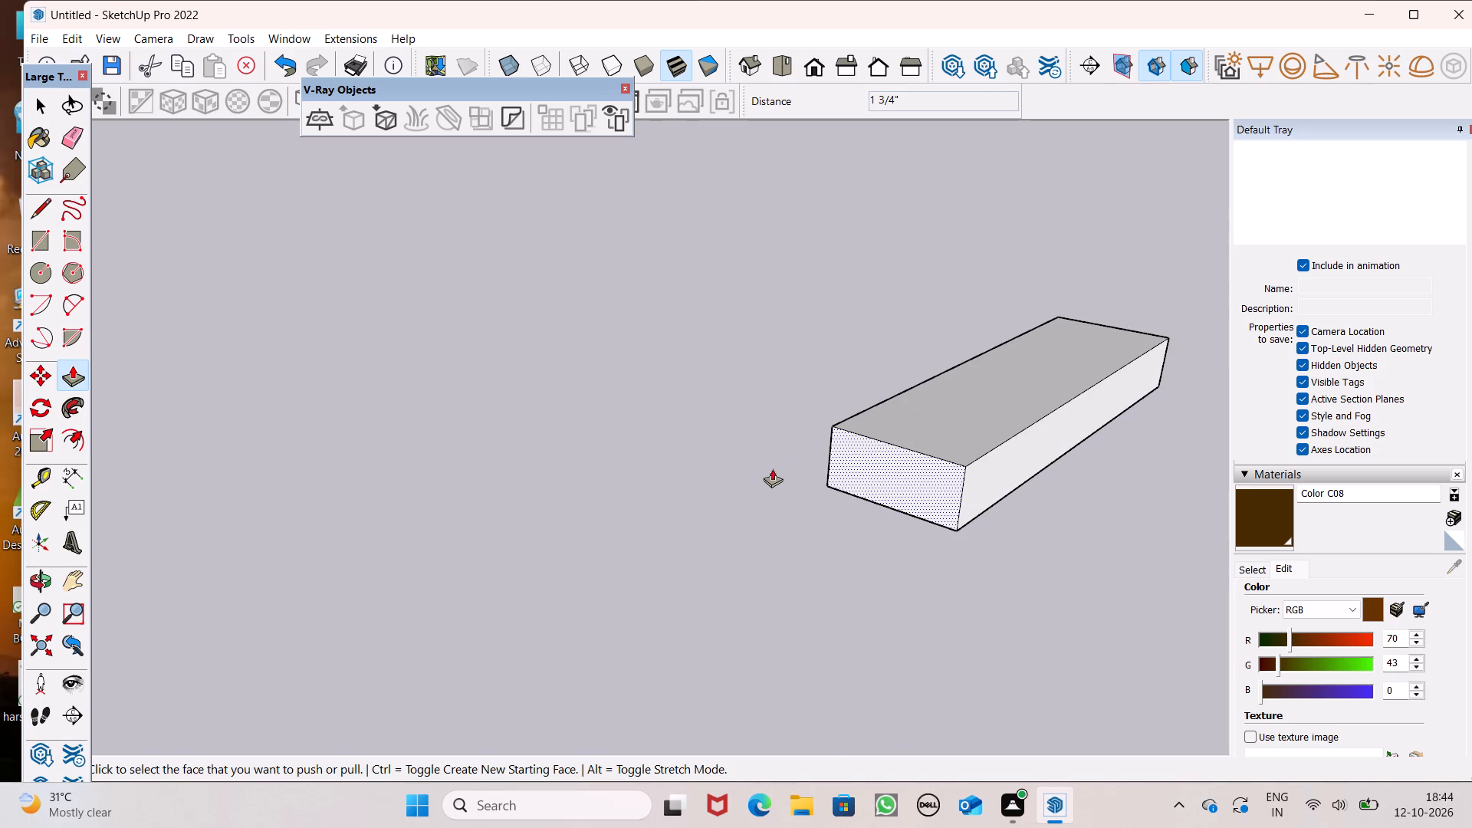
drag(883, 472, 874, 493)
scroll(847, 426, down, 10)
Select the whole slab with all its faces and edges and make it a group.
key(space)
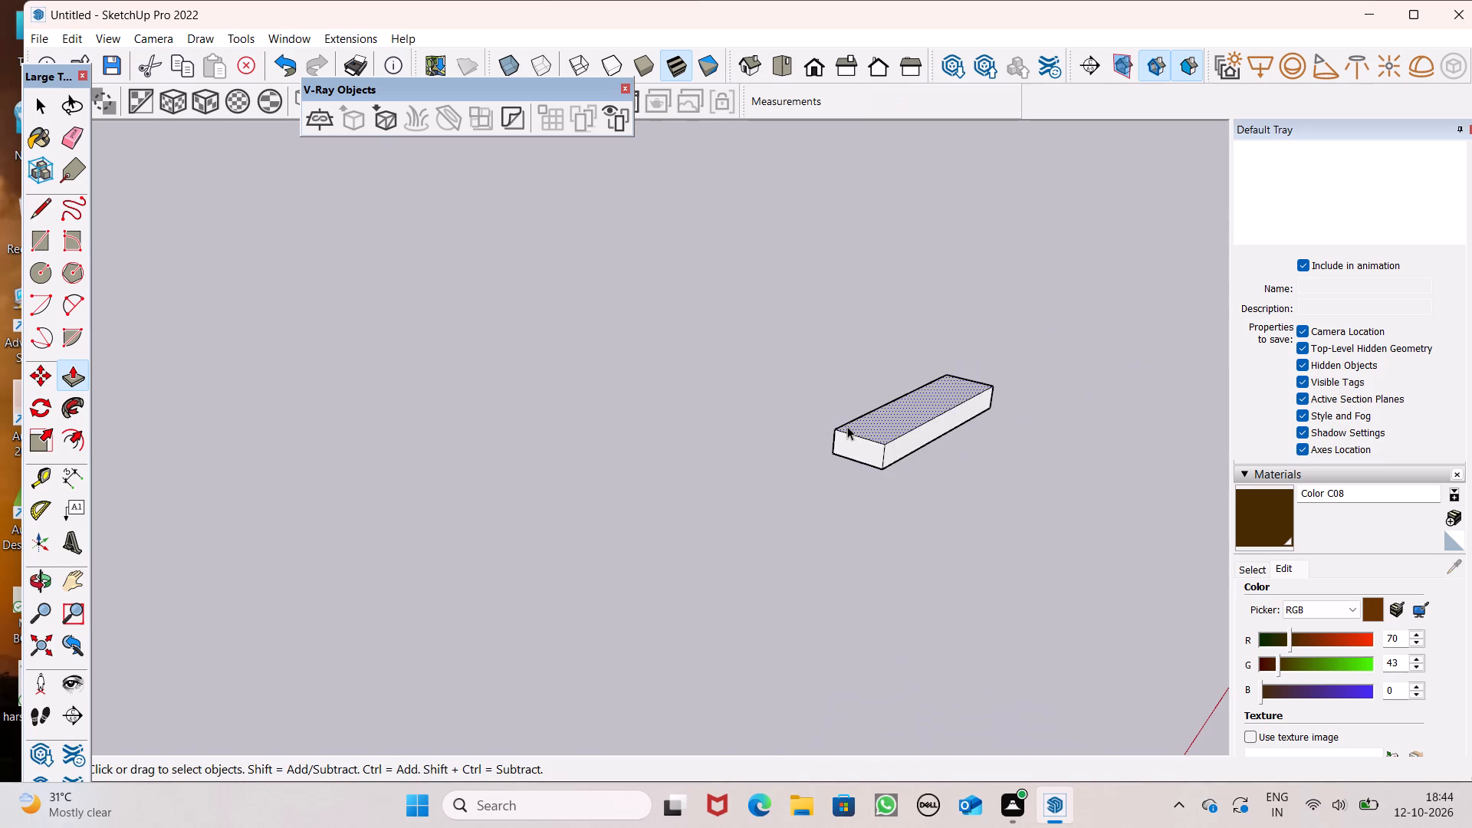
scroll(847, 426, down, 11)
middle_drag(871, 480, 468, 485)
scroll(575, 425, down, 4)
triple_click(660, 475)
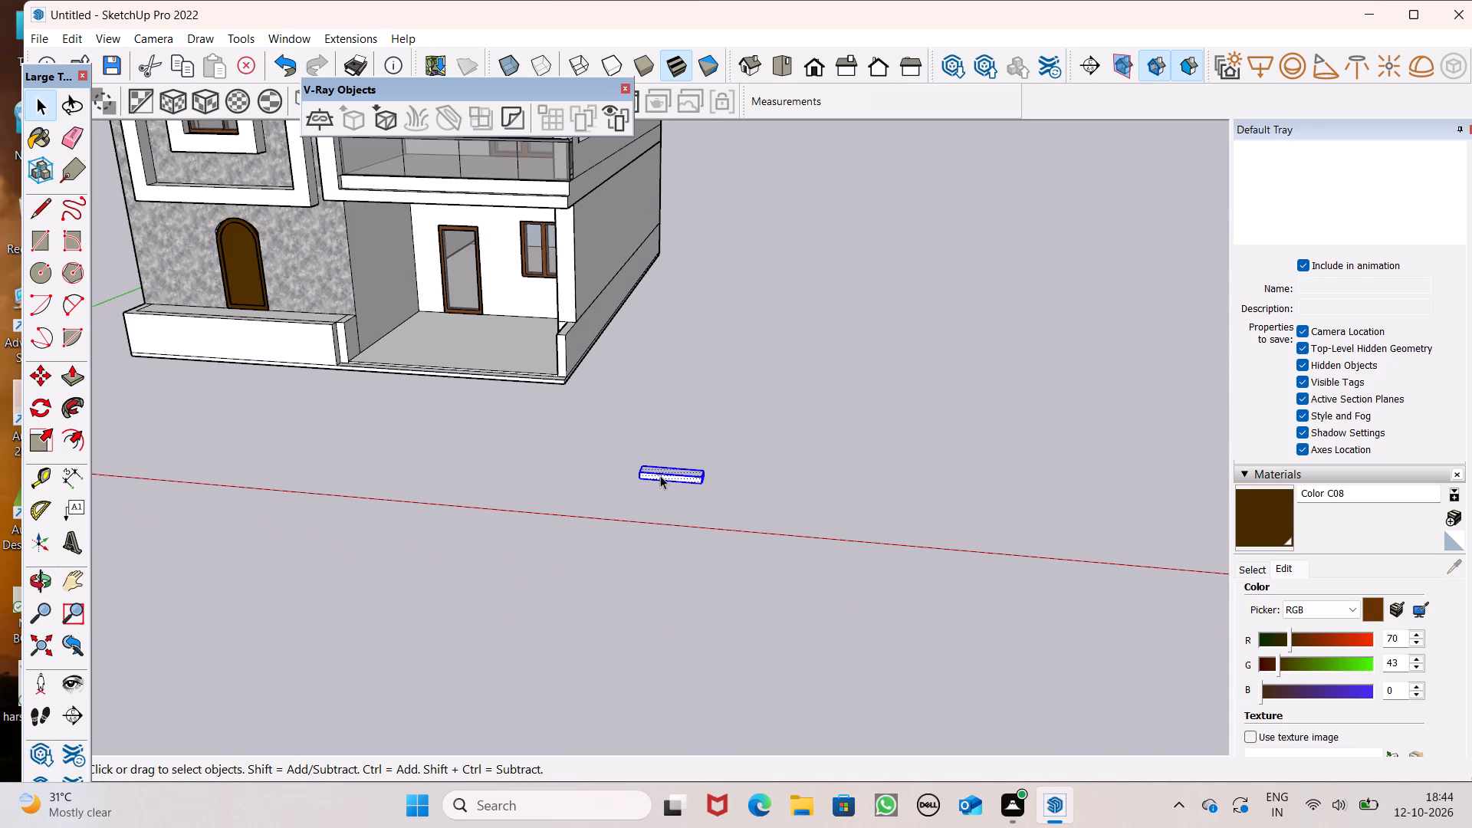
right_click(660, 475)
click(761, 287)
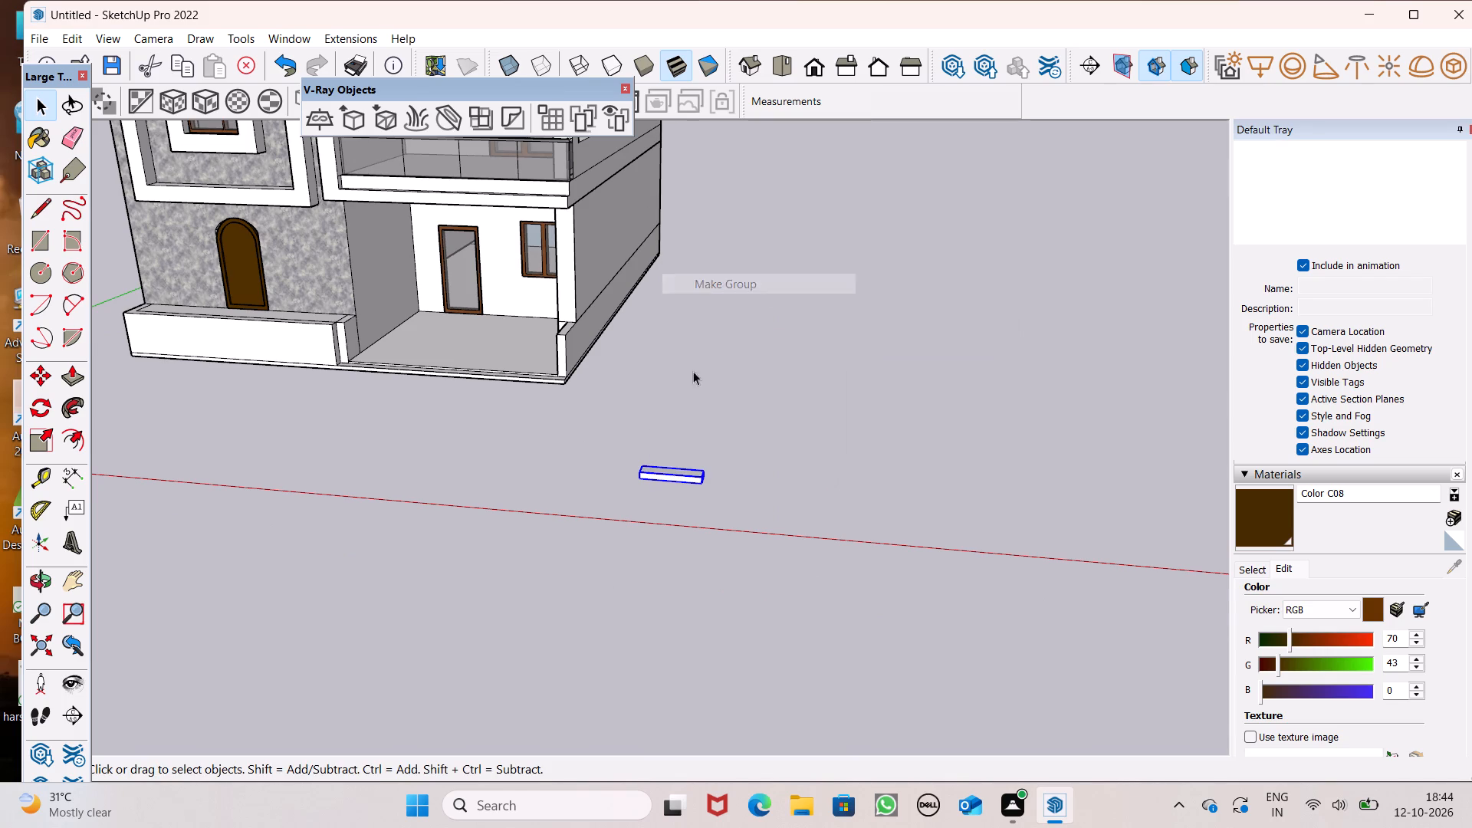
Move the grouped slab about 1' 1 1/2" across the ground in front of the porch.
scroll(663, 450, up, 4)
middle_drag(725, 523, 708, 605)
key(m)
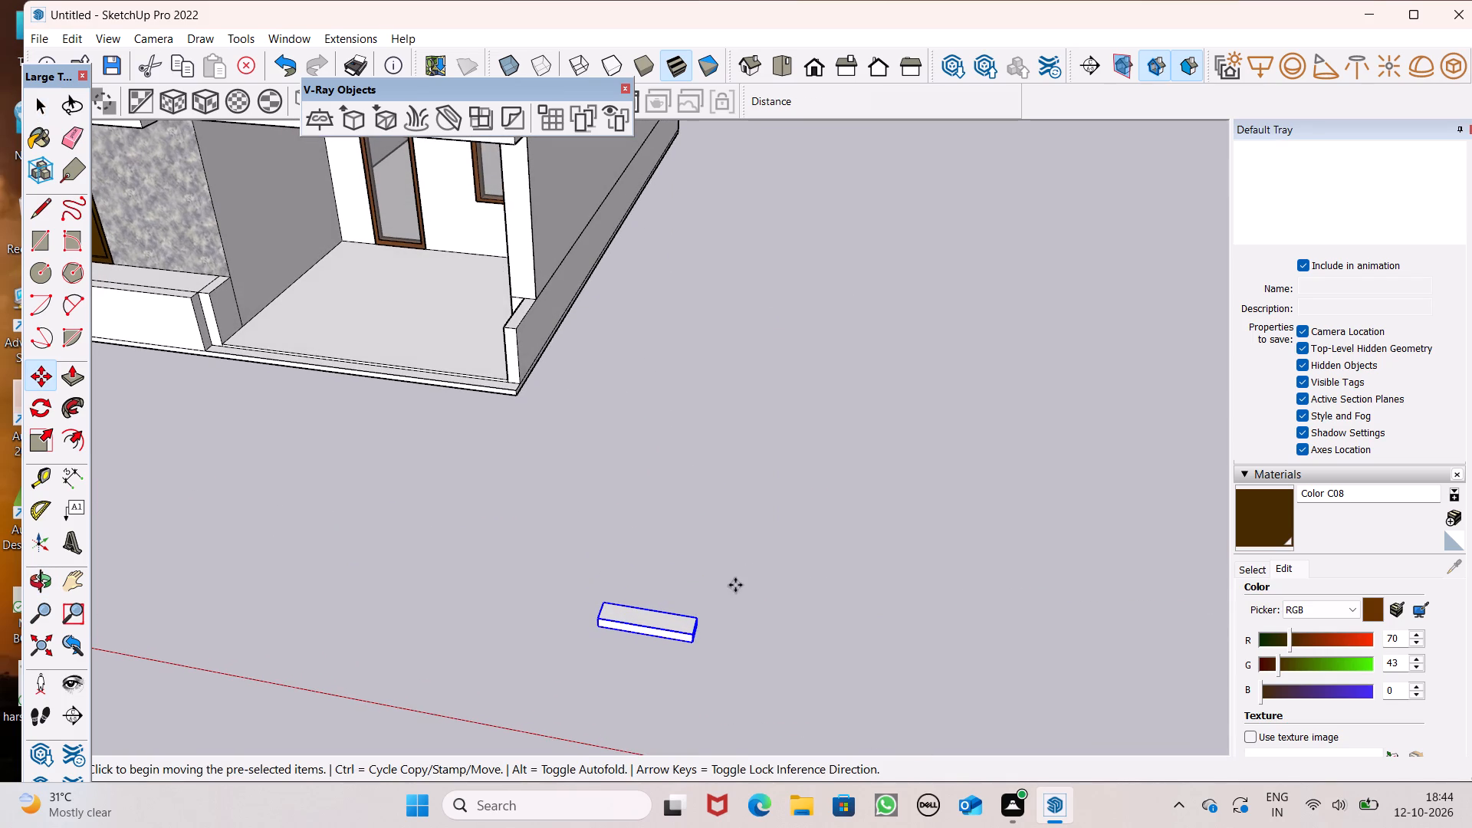
key(Return)
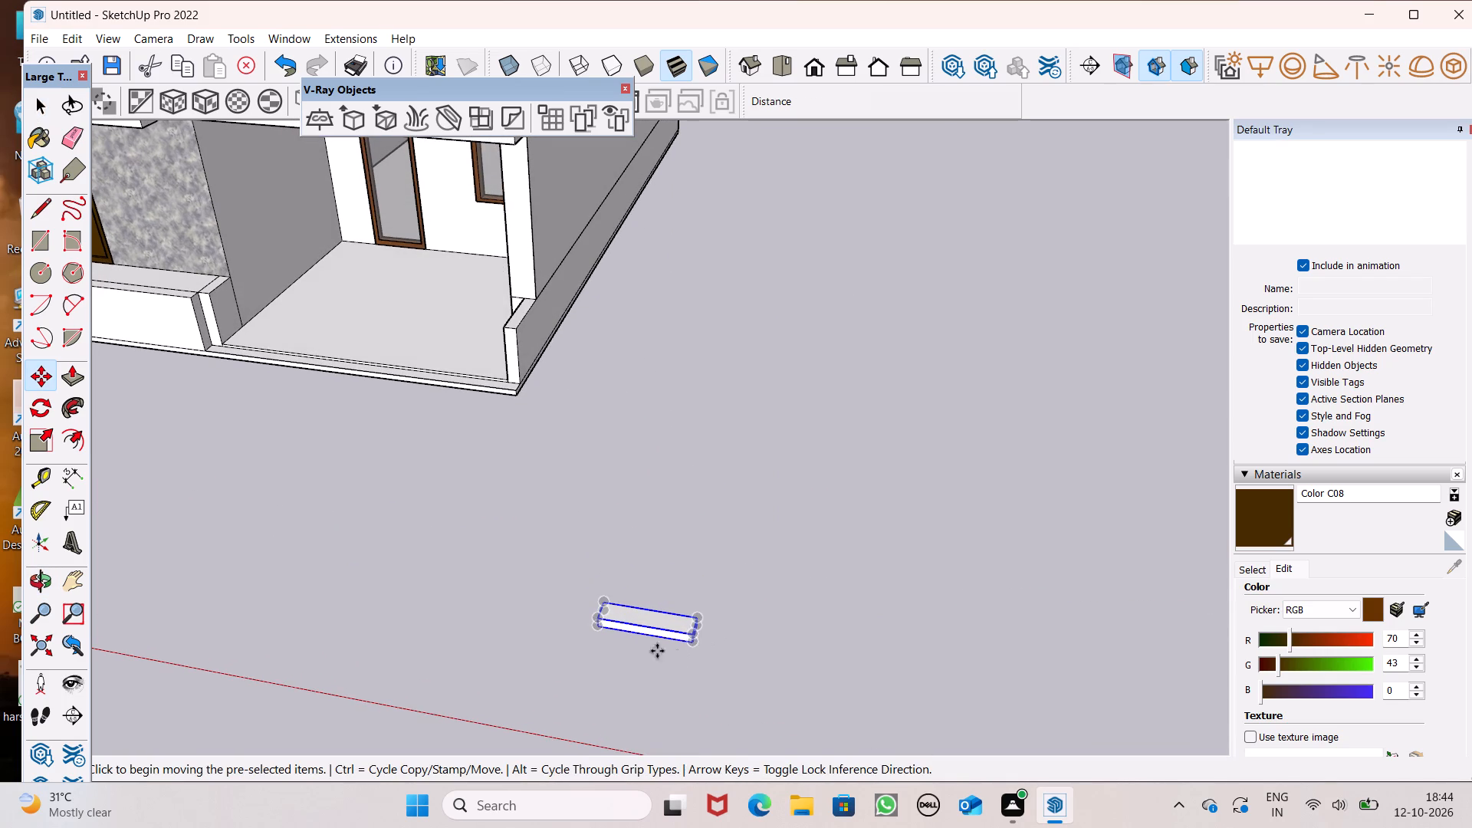
scroll(619, 615, up, 12)
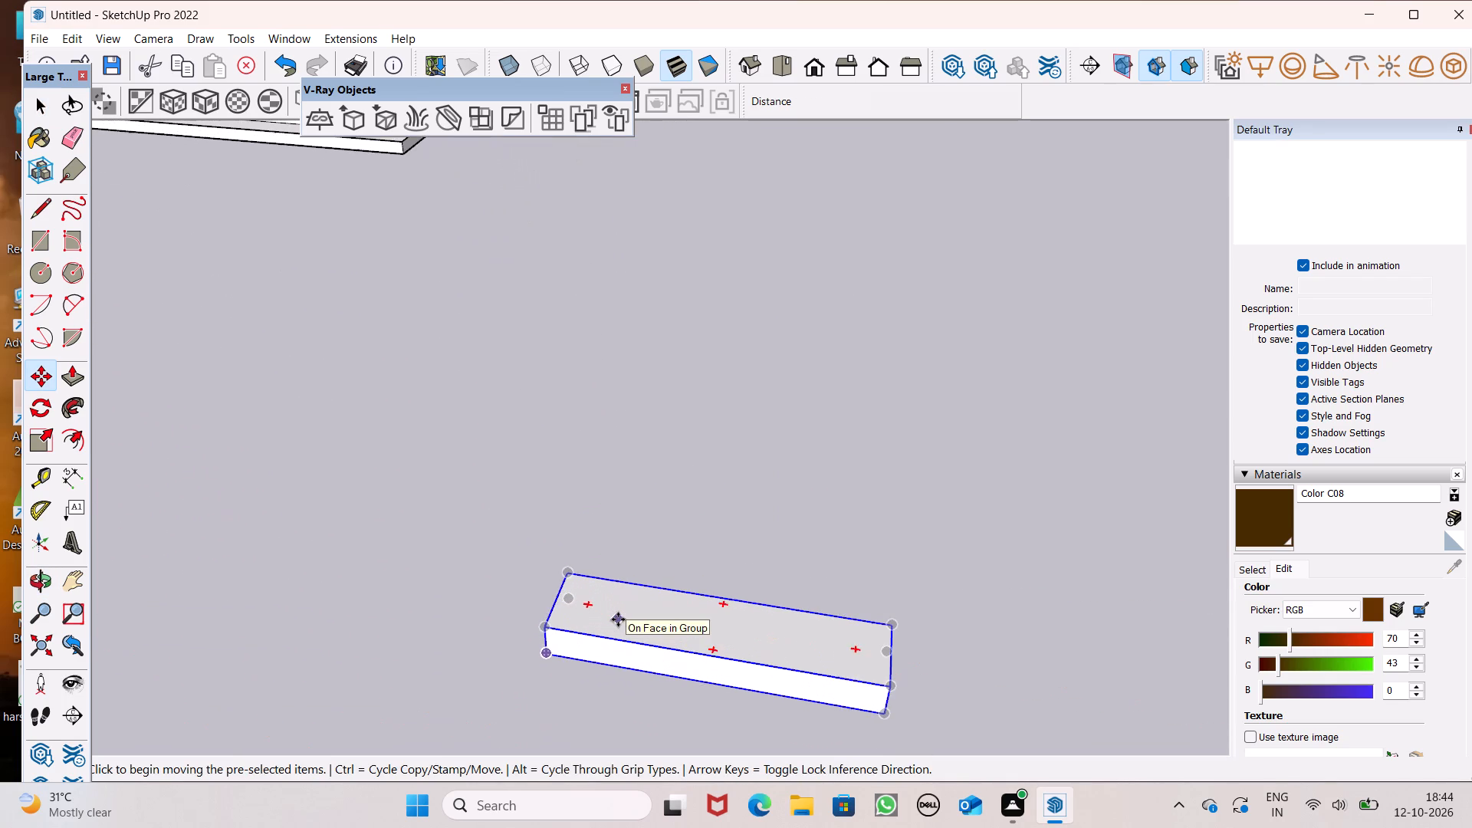
scroll(790, 641, down, 6)
middle_drag(942, 678, 610, 599)
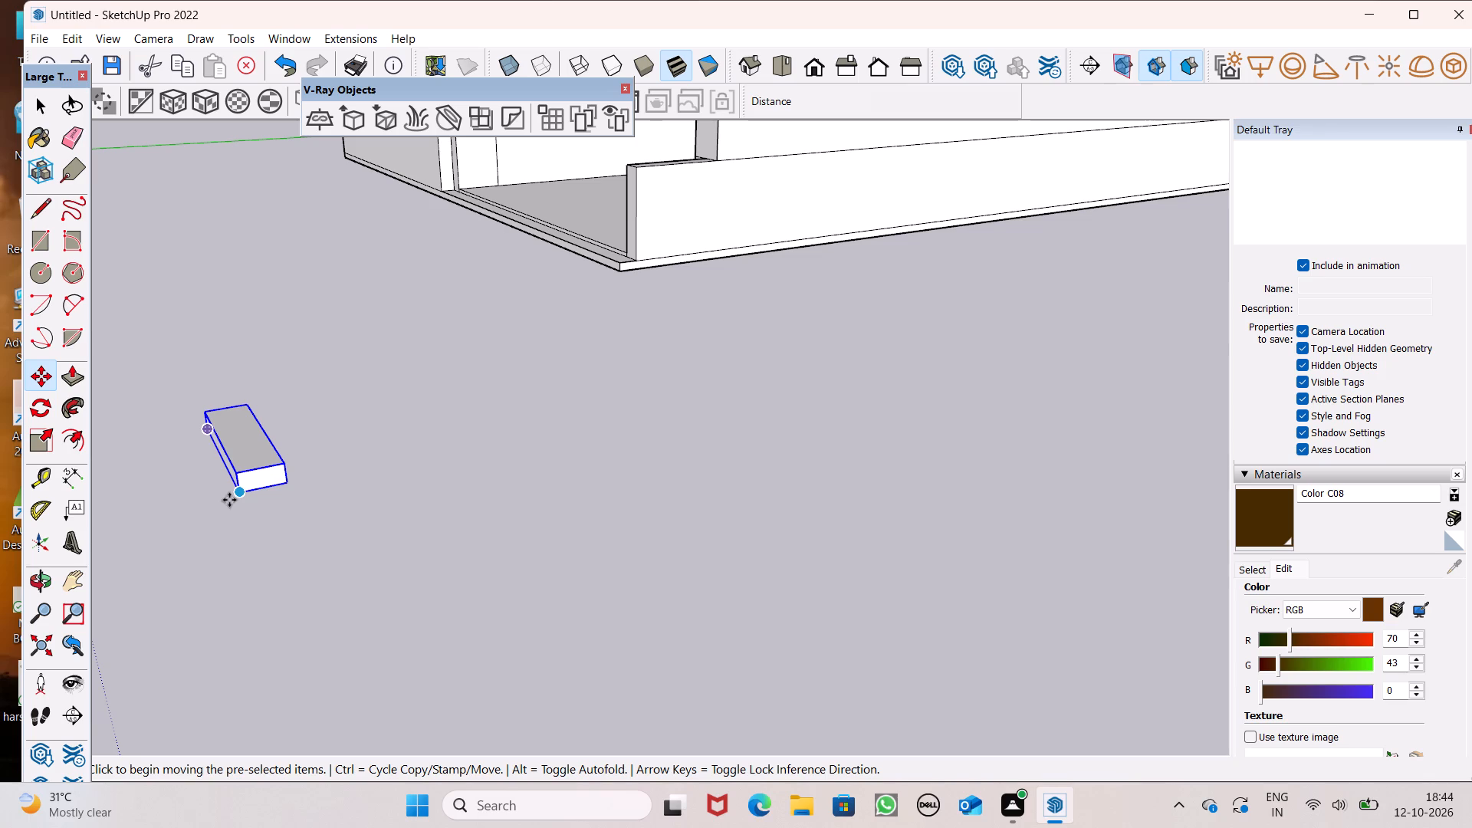
click(228, 504)
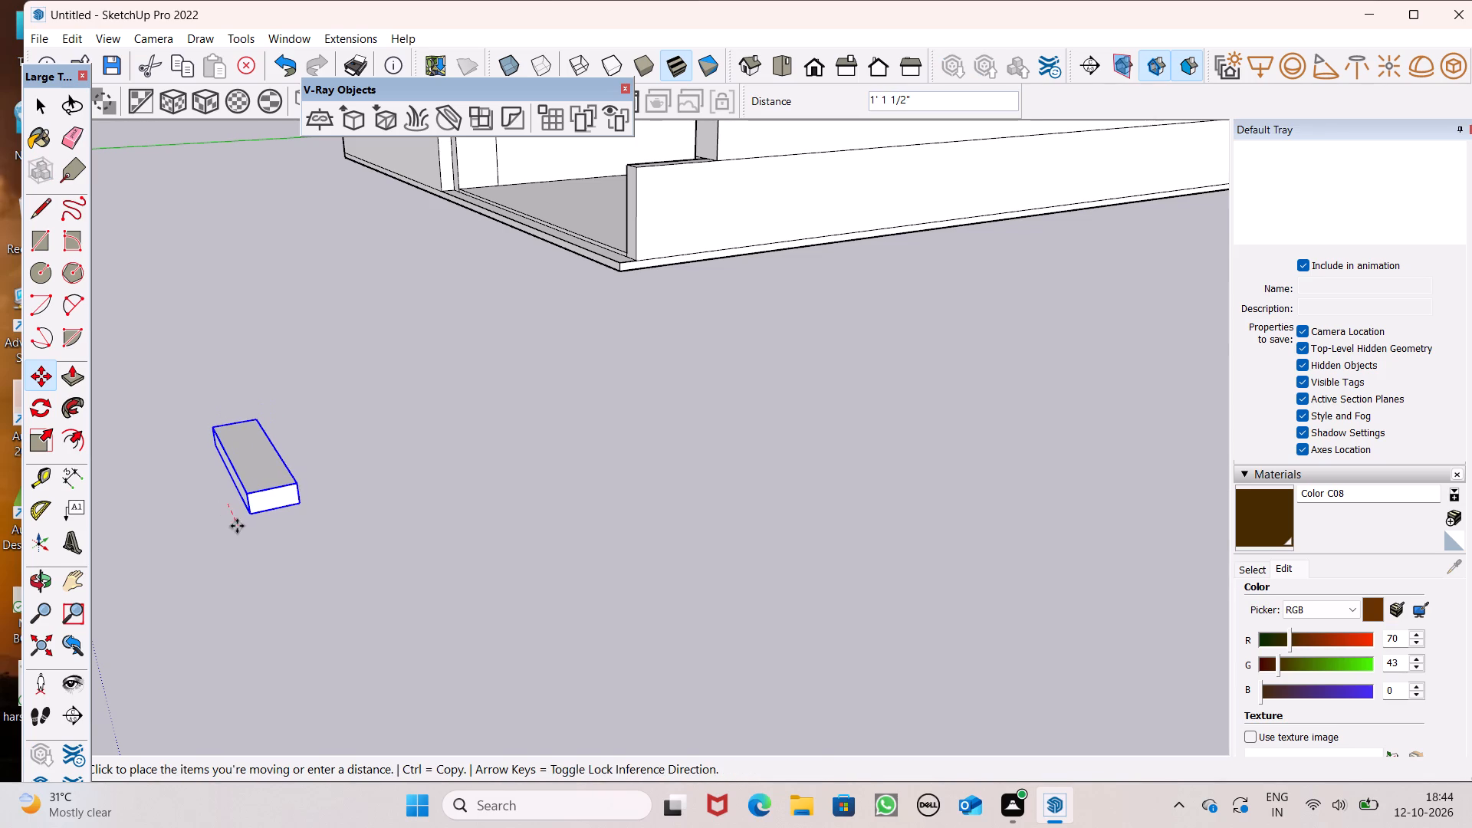
click(237, 526)
Copy the slab four times toward the house, each about 1' 1 1/4" from corner to corner, forming a five-step stair.
drag(251, 514, 293, 474)
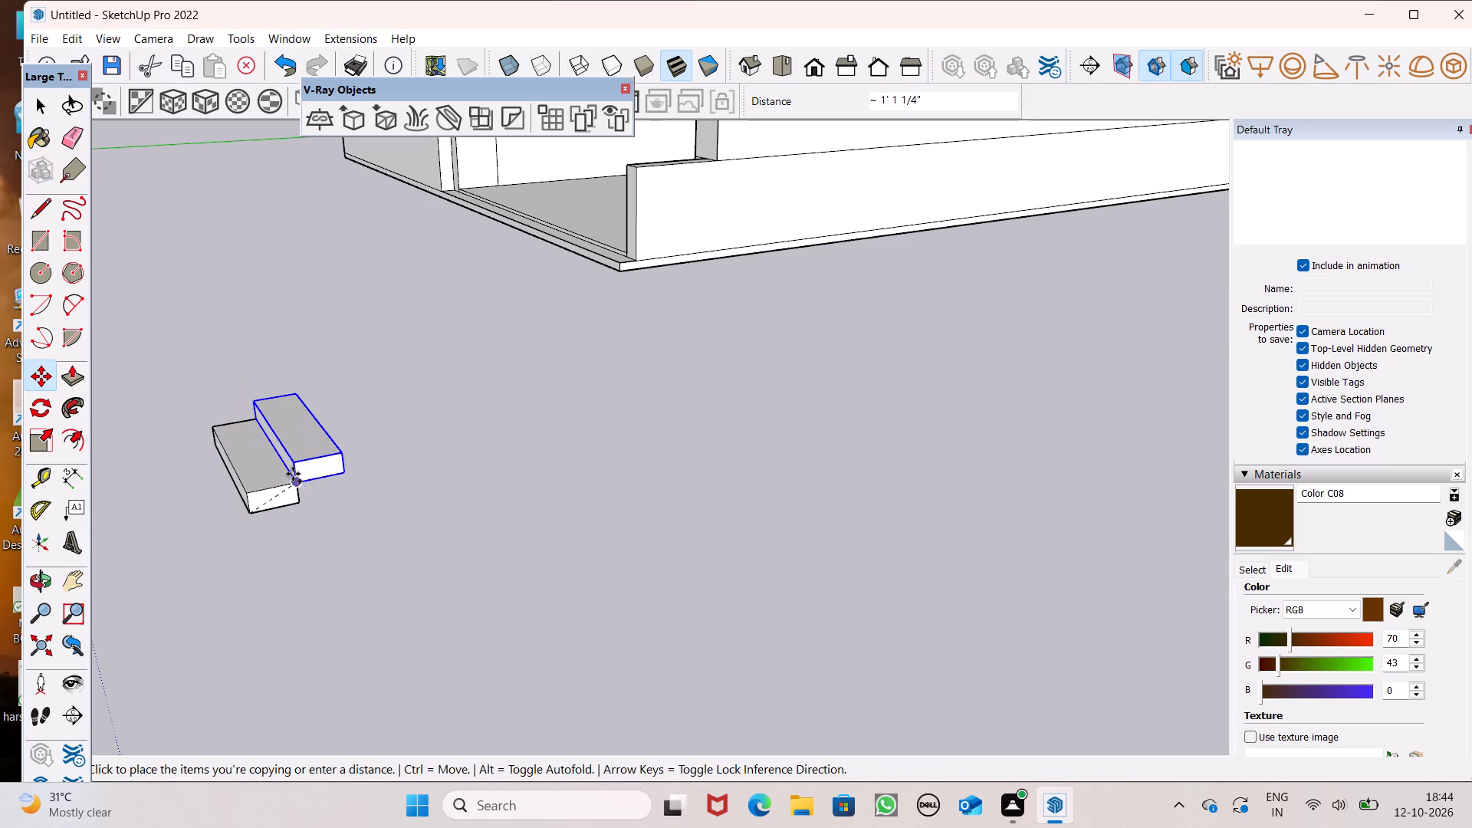
drag(293, 474, 291, 479)
scroll(307, 430, up, 3)
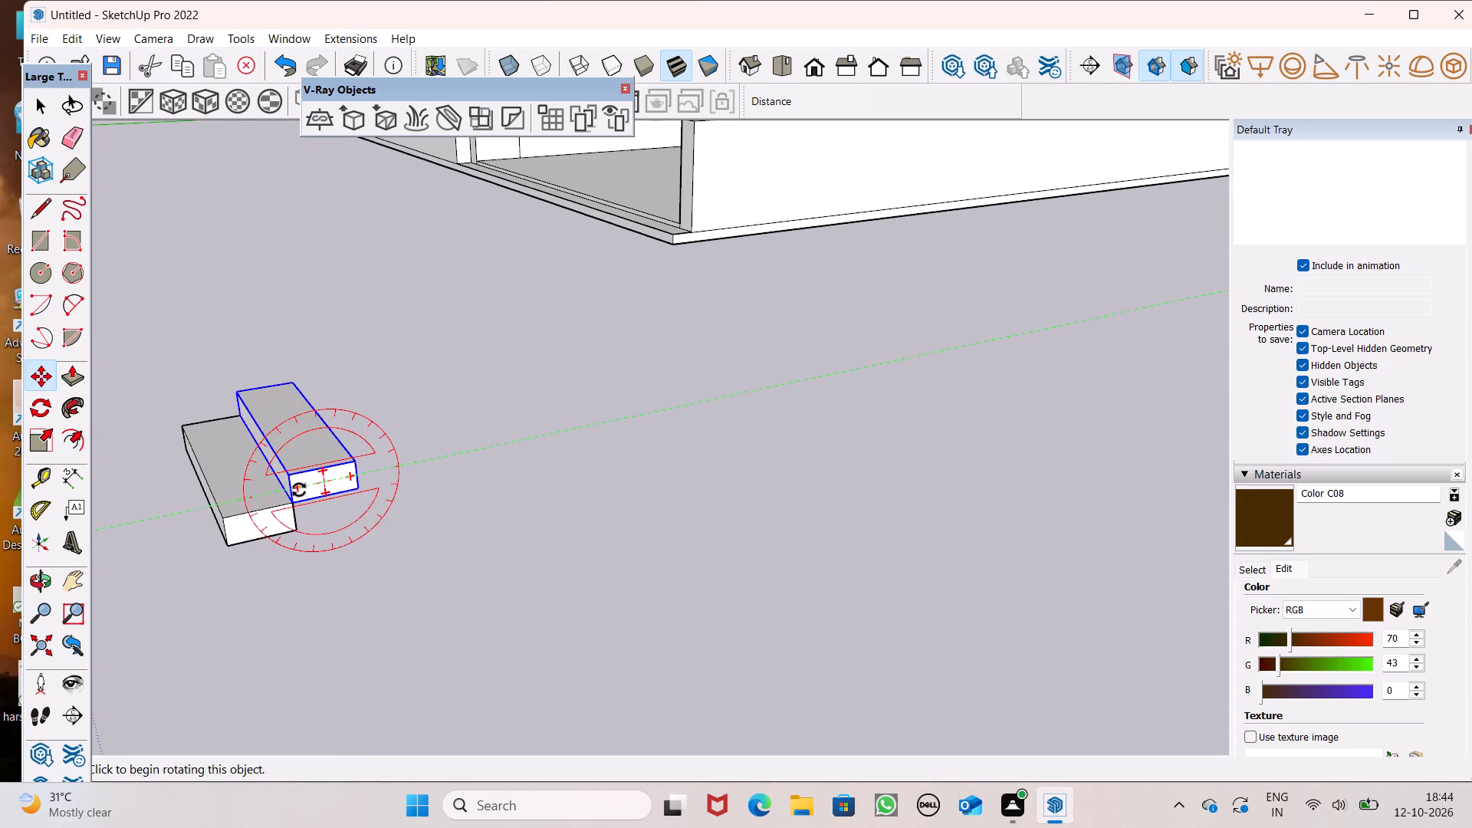
drag(291, 499, 353, 456)
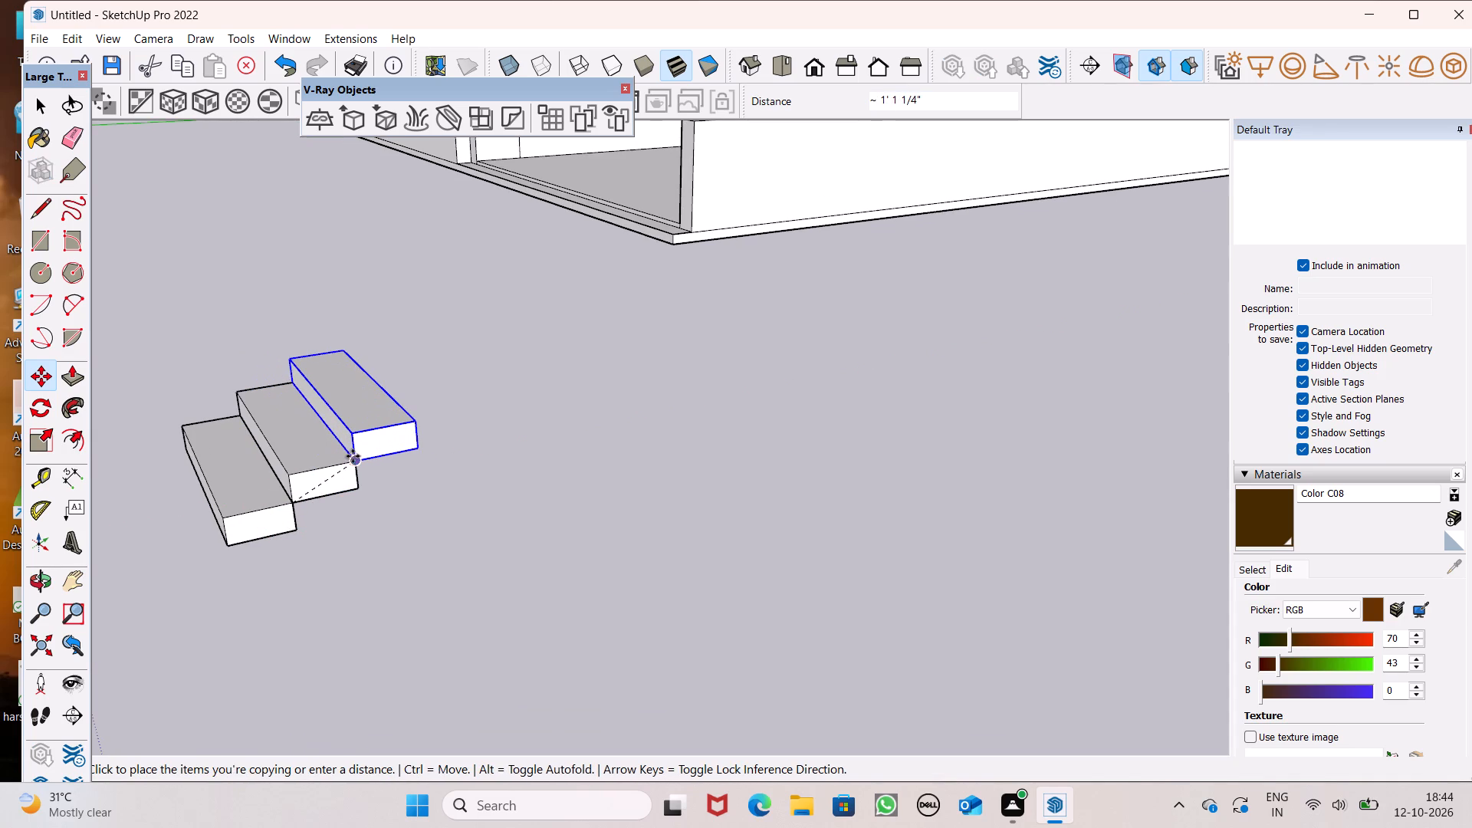
drag(352, 458, 407, 414)
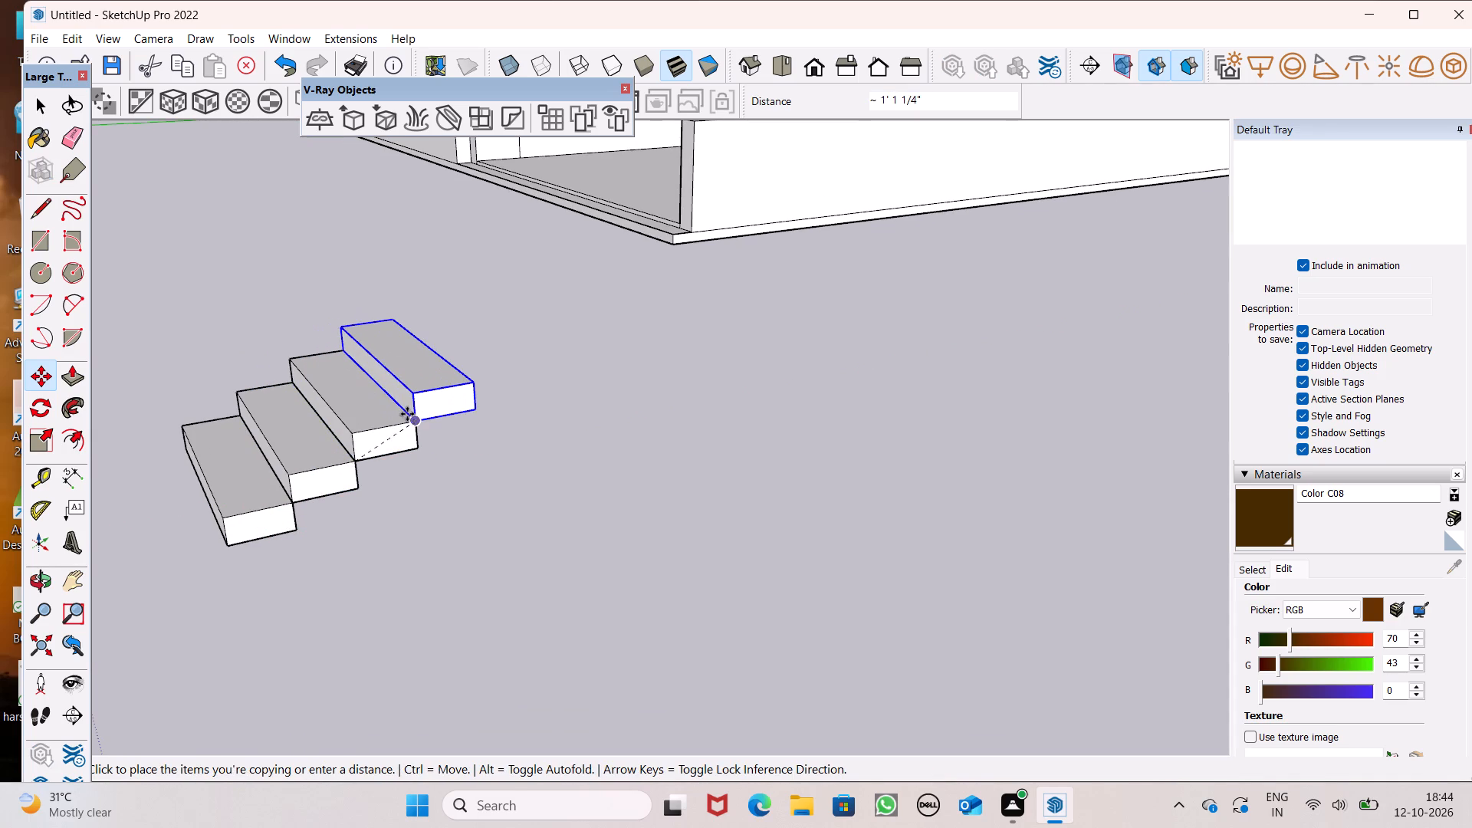
drag(414, 421, 475, 409)
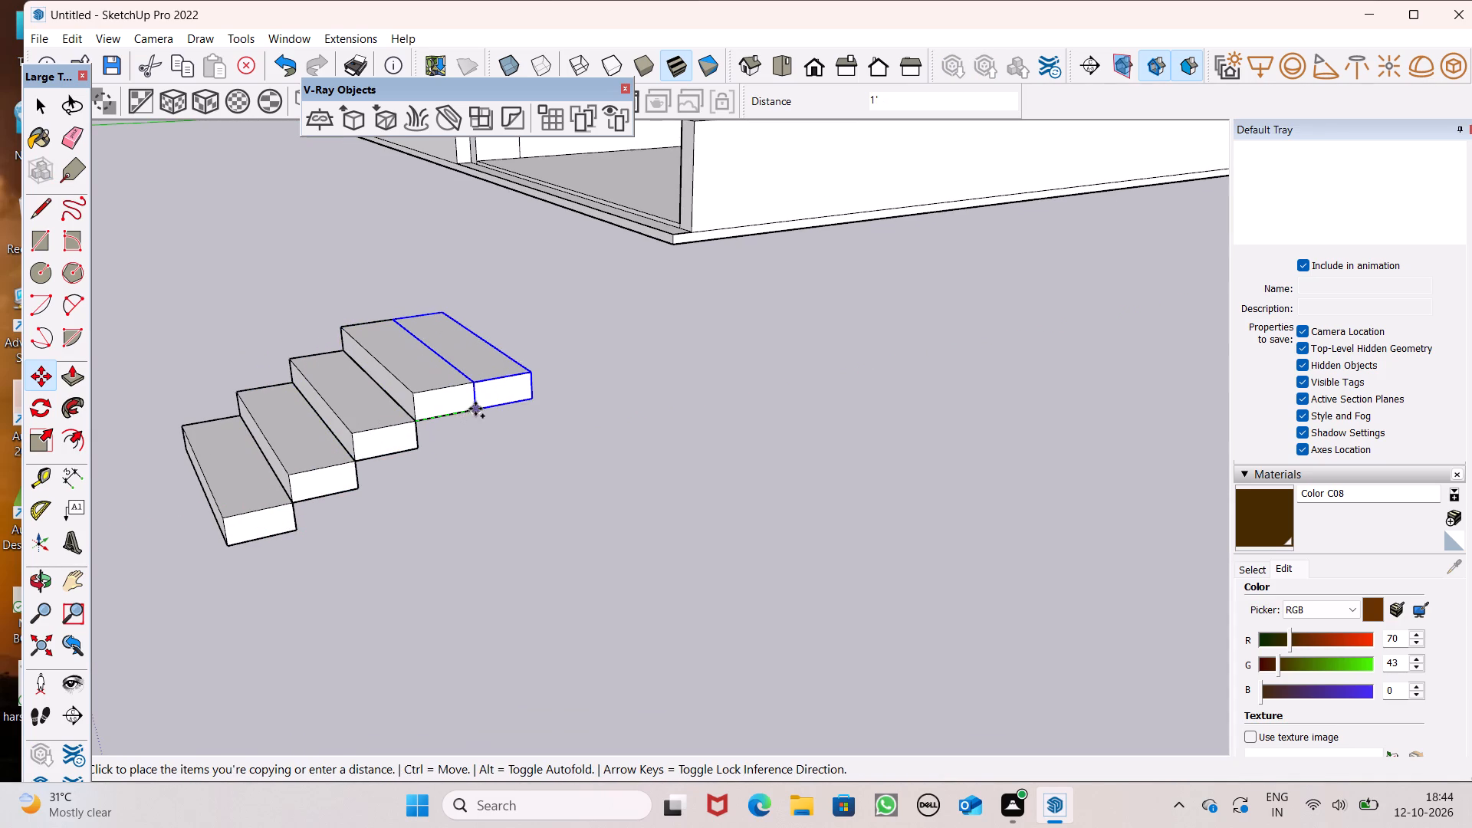
drag(475, 409, 469, 383)
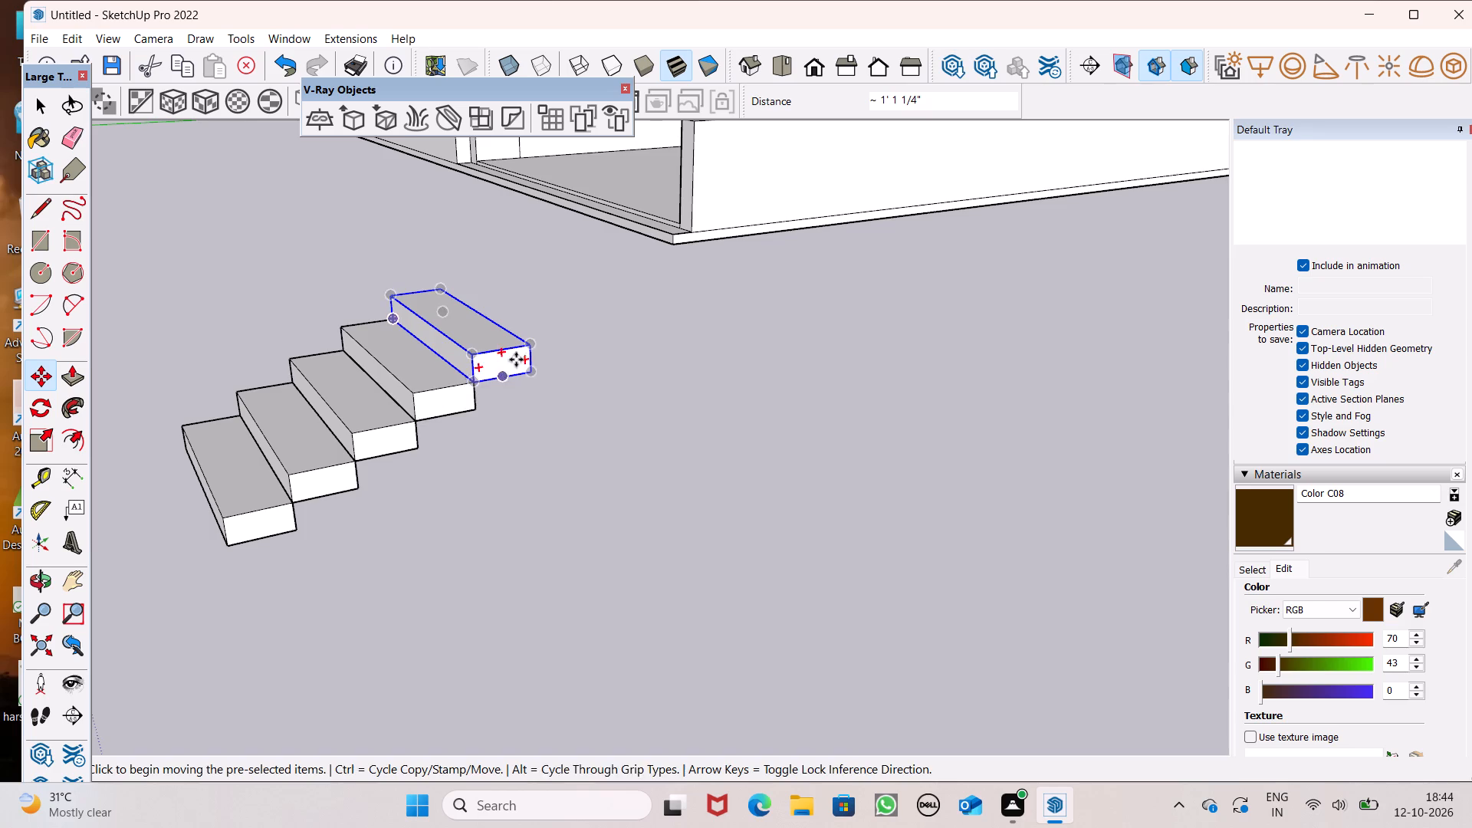
scroll(521, 353, up, 7)
key(space)
key(space)
click(574, 478)
Select all five stair slabs and make them one group.
scroll(576, 477, down, 3)
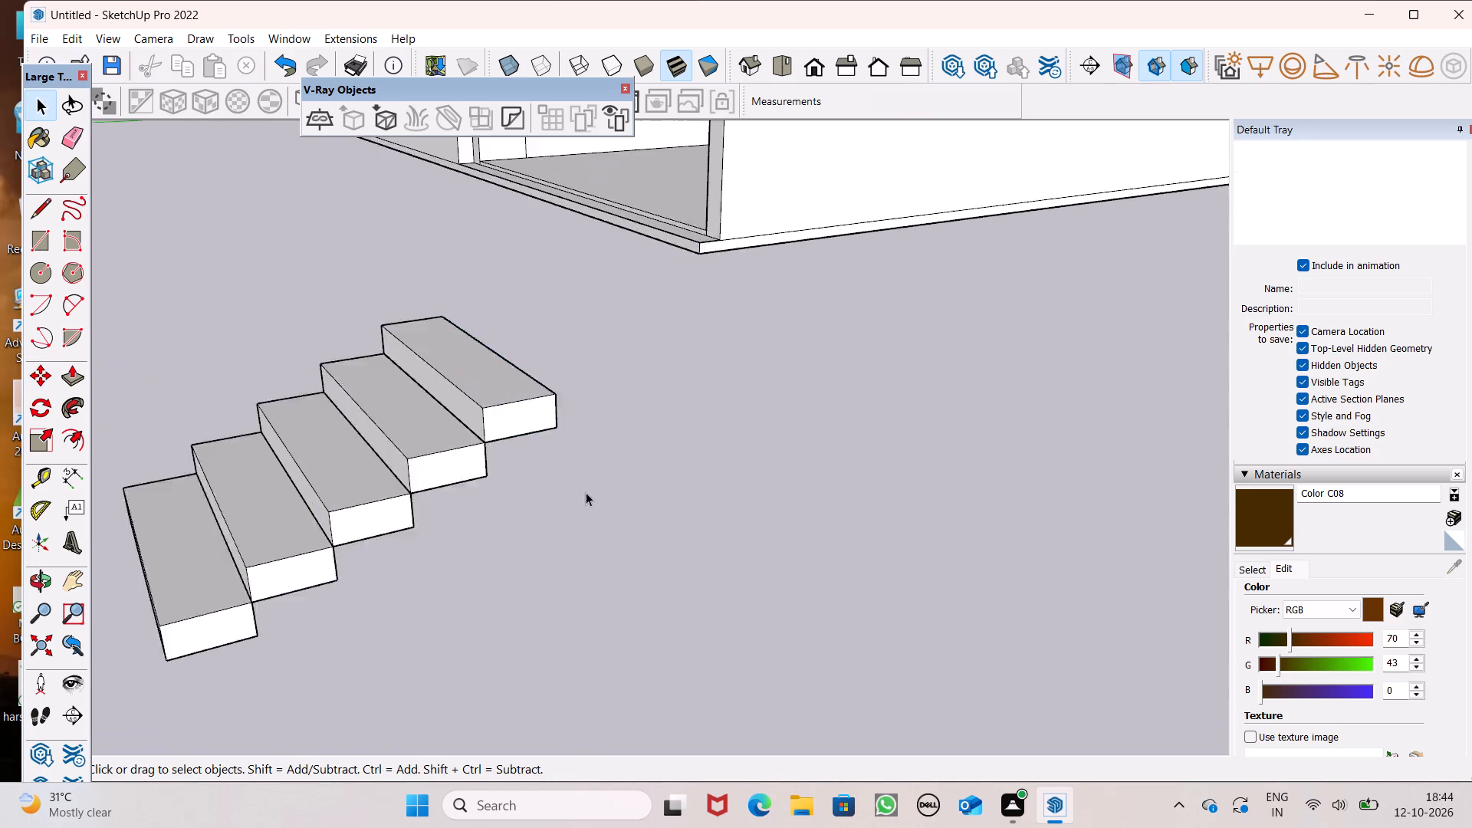
scroll(586, 492, down, 10)
middle_drag(599, 508, 853, 564)
scroll(935, 564, up, 1)
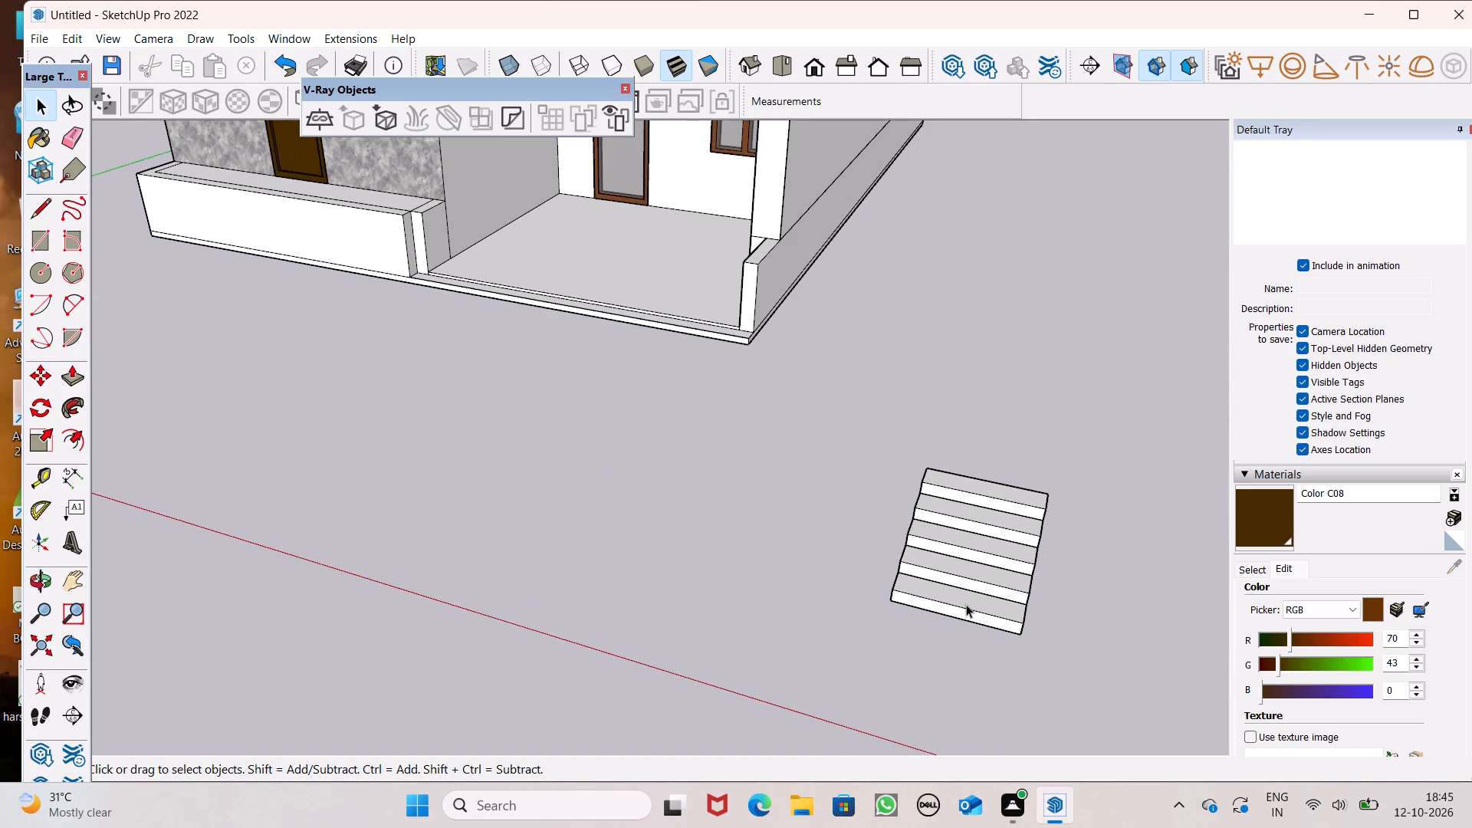
ctrl+click(966, 605)
ctrl+click(967, 572)
ctrl+click(968, 543)
ctrl+click(971, 524)
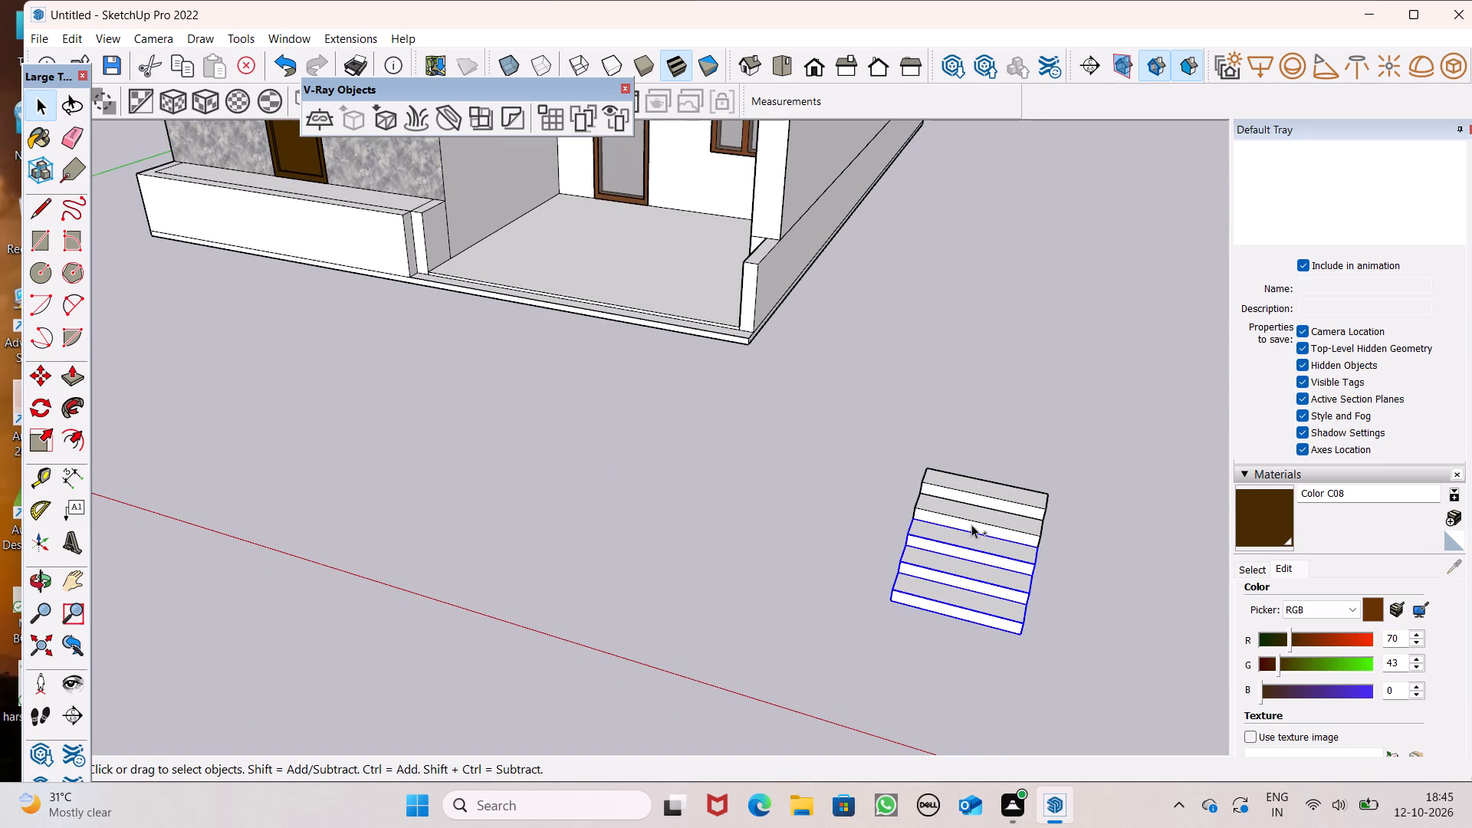
ctrl+click(980, 488)
ctrl+right_click(980, 487)
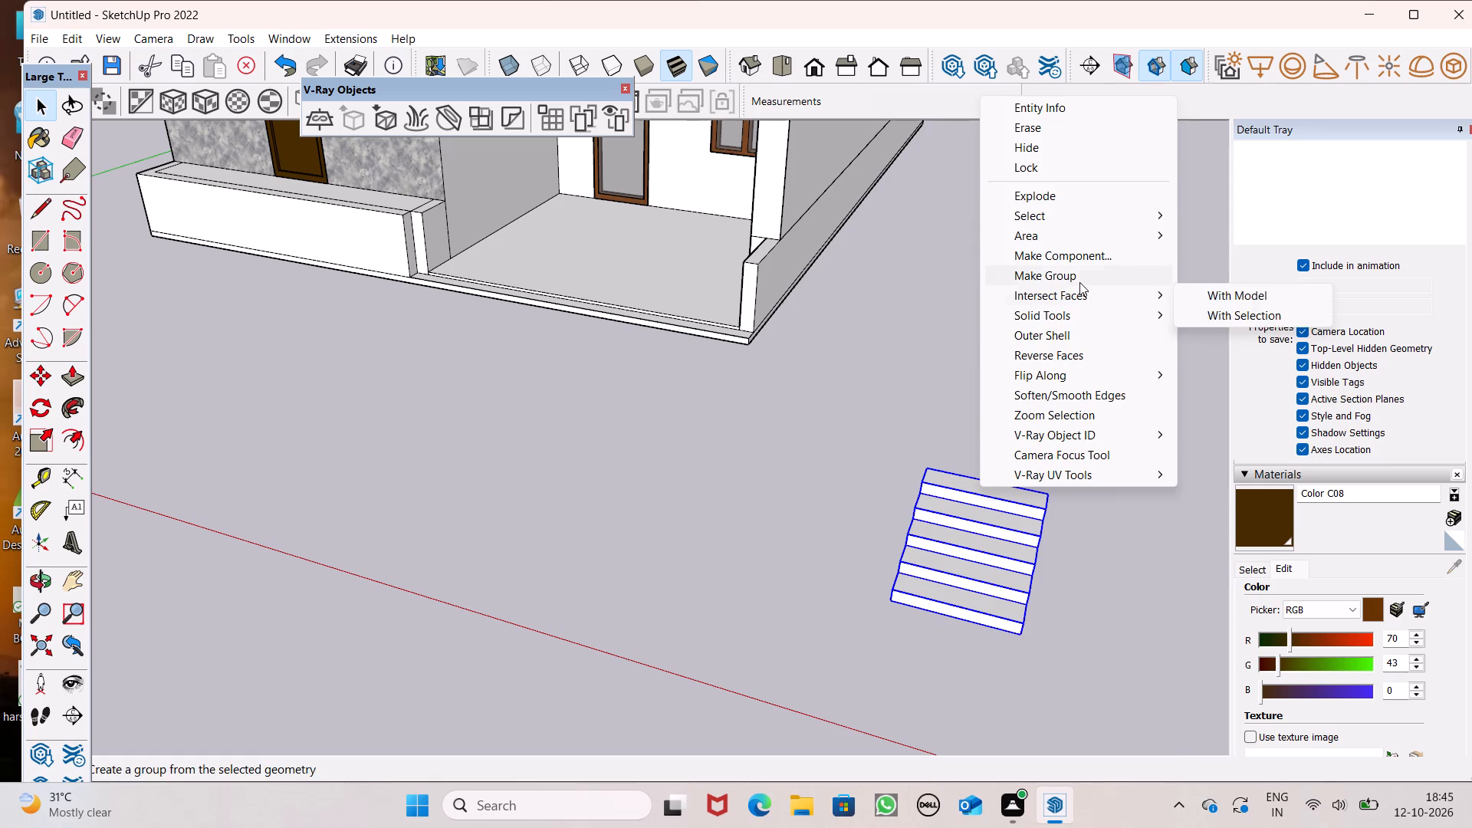
ctrl+click(1079, 282)
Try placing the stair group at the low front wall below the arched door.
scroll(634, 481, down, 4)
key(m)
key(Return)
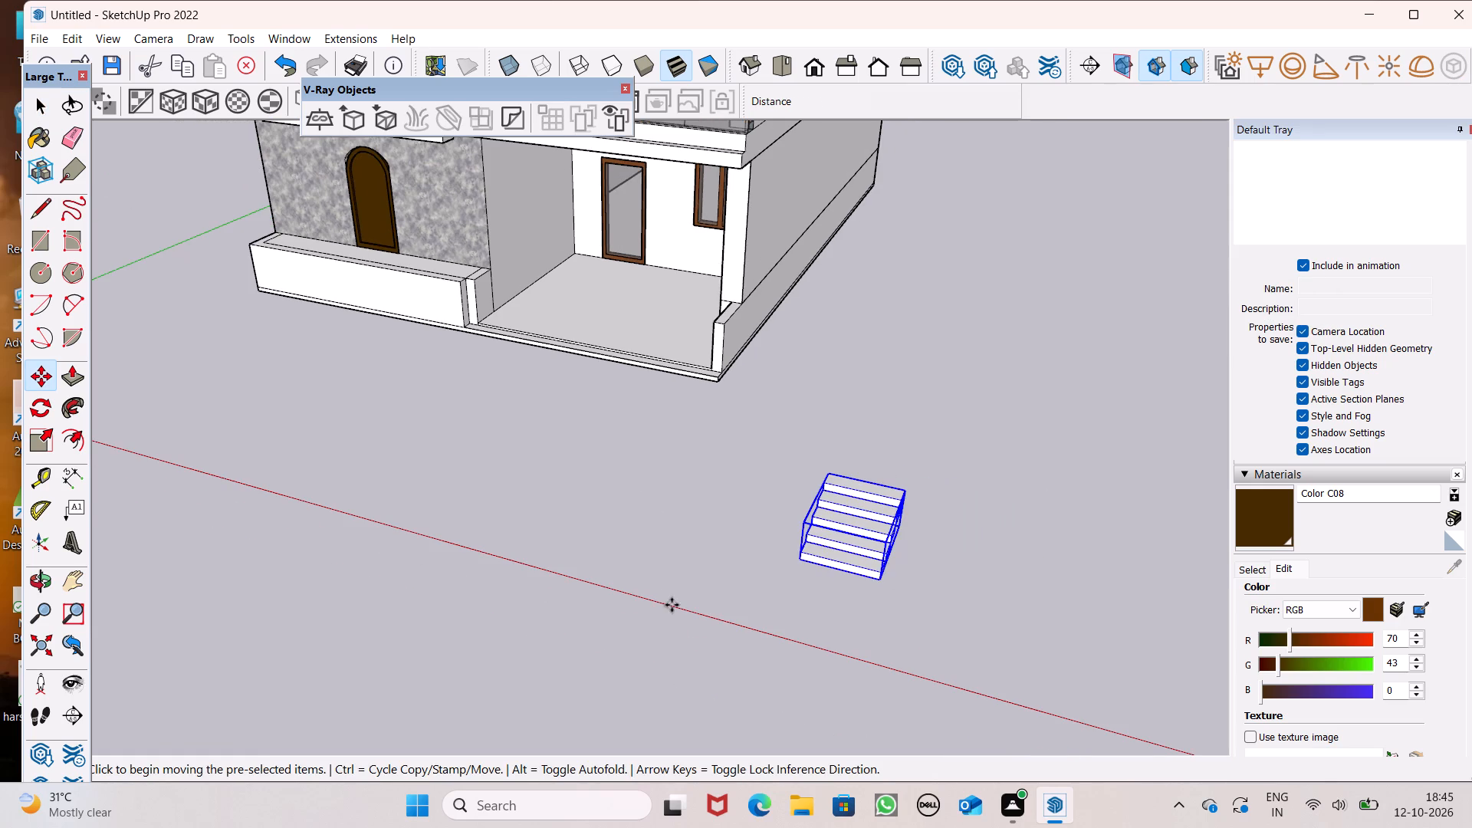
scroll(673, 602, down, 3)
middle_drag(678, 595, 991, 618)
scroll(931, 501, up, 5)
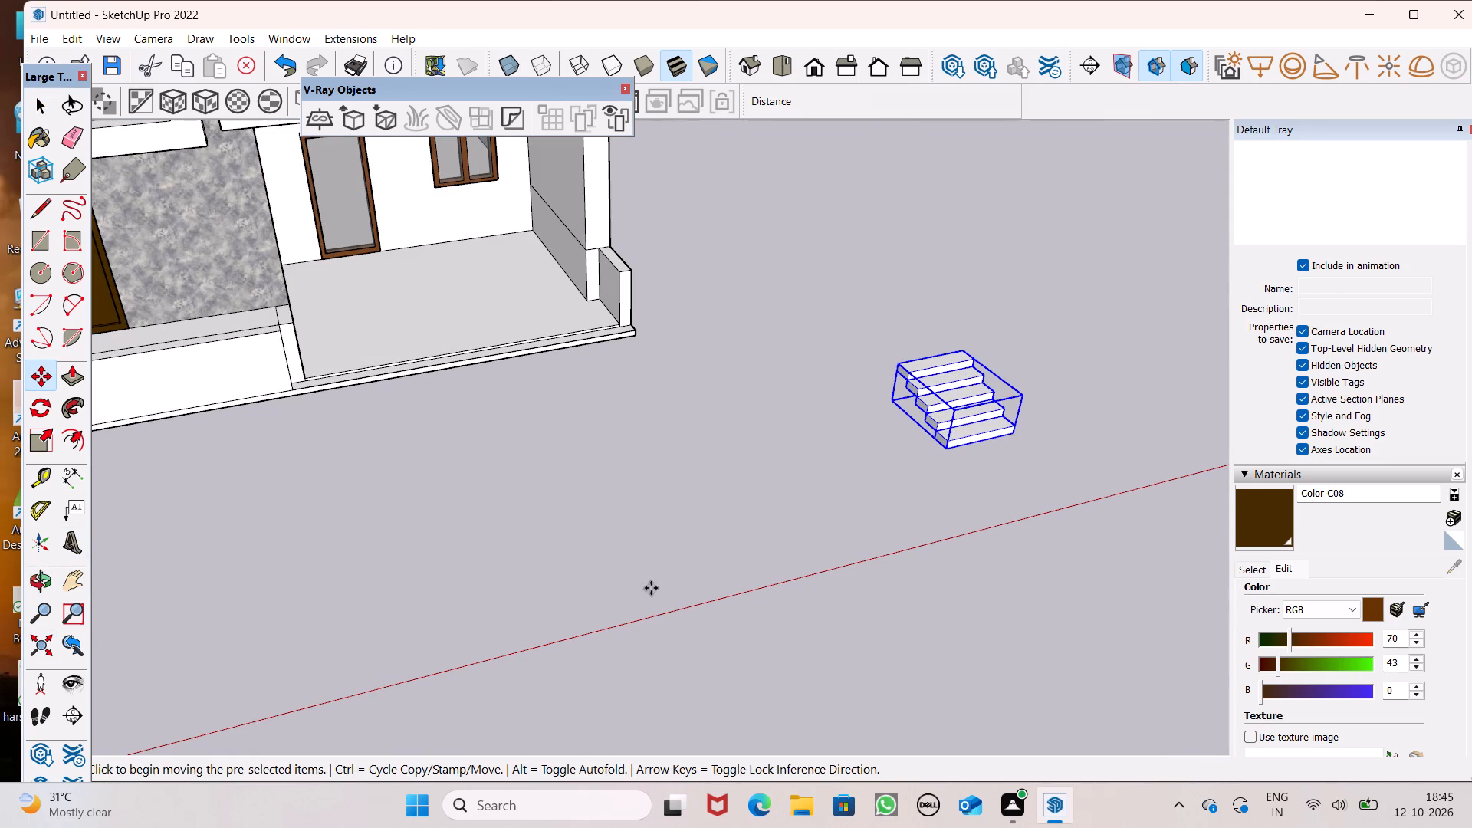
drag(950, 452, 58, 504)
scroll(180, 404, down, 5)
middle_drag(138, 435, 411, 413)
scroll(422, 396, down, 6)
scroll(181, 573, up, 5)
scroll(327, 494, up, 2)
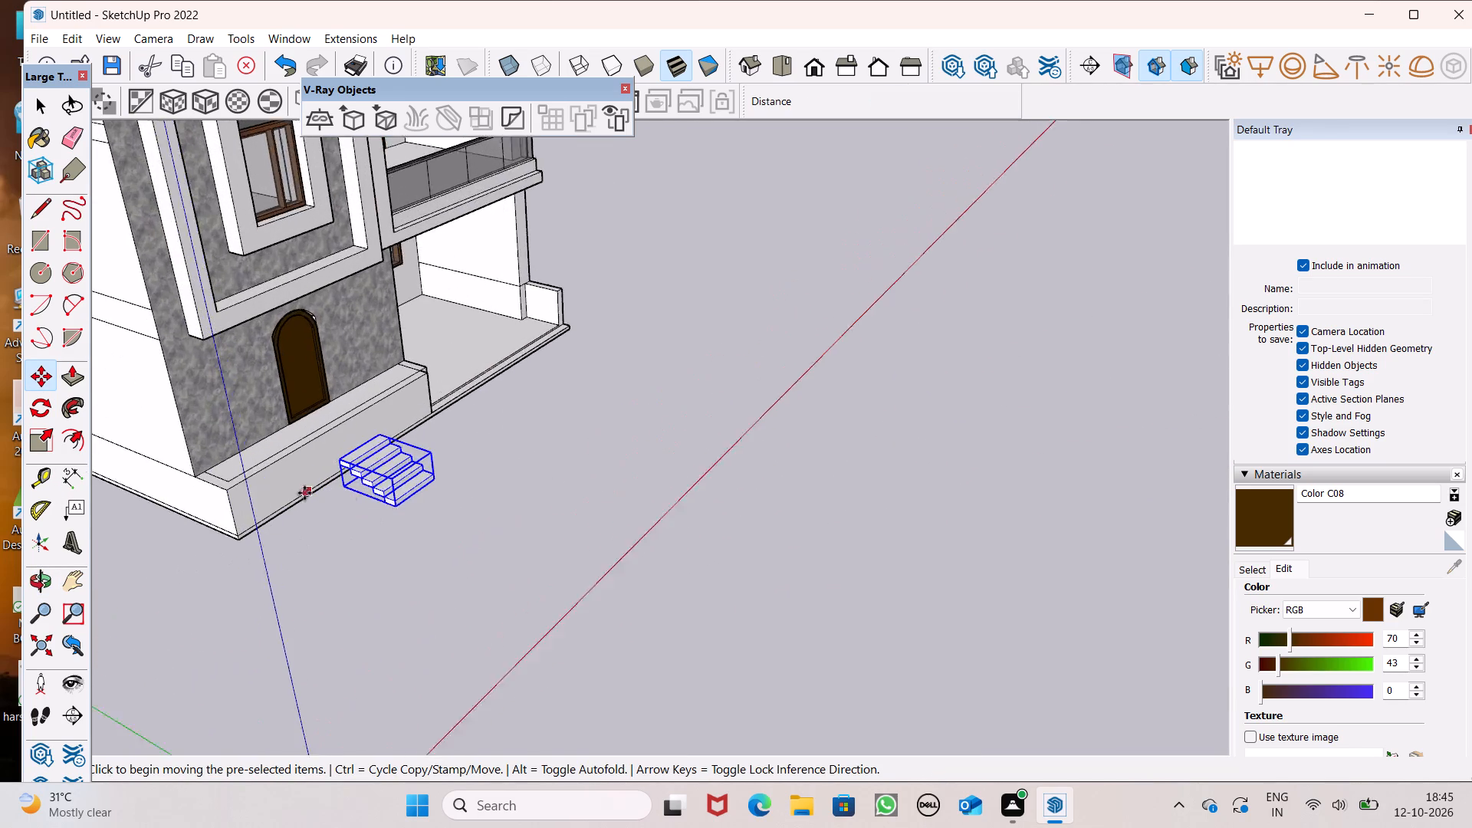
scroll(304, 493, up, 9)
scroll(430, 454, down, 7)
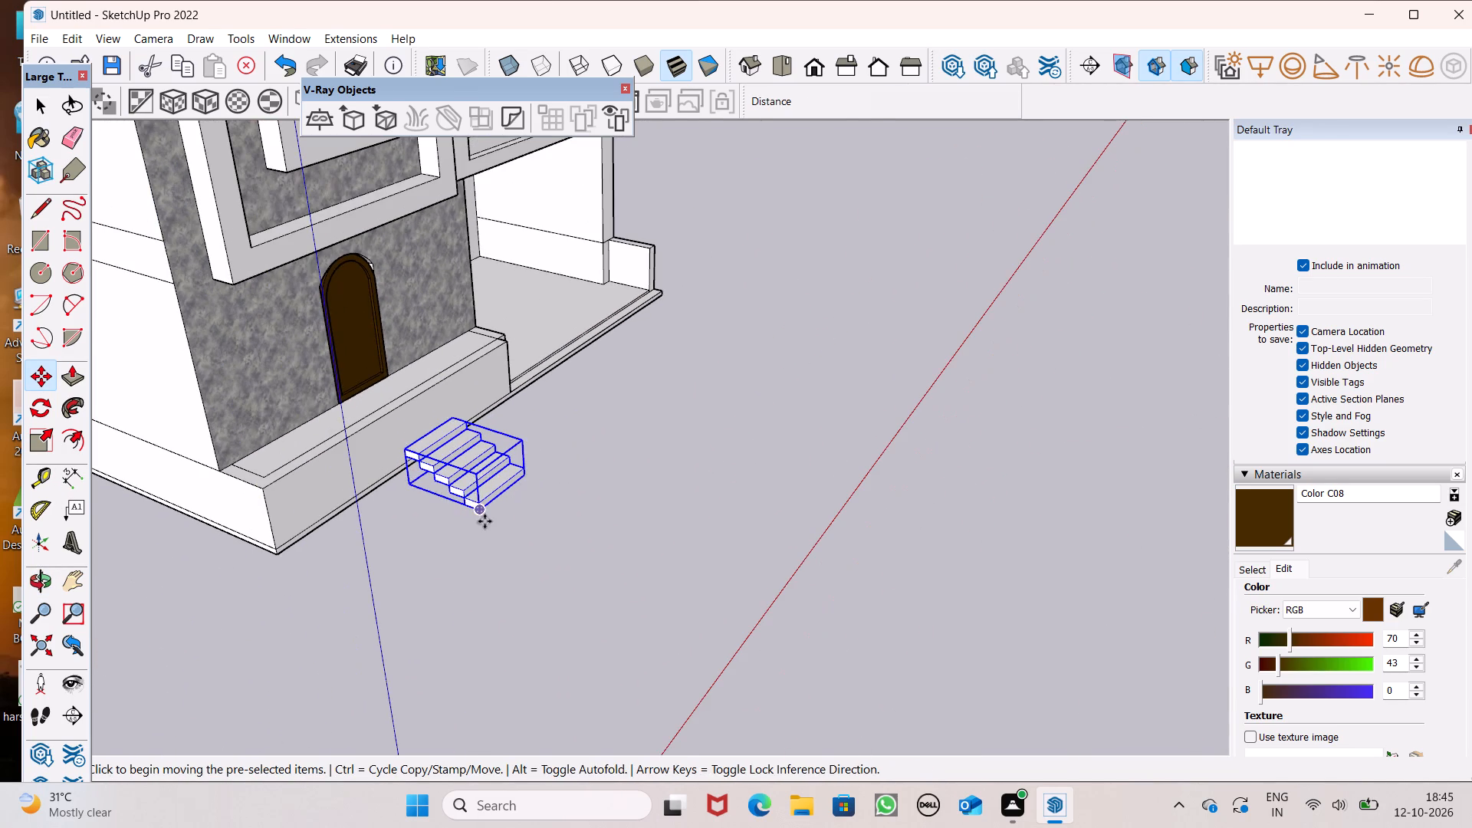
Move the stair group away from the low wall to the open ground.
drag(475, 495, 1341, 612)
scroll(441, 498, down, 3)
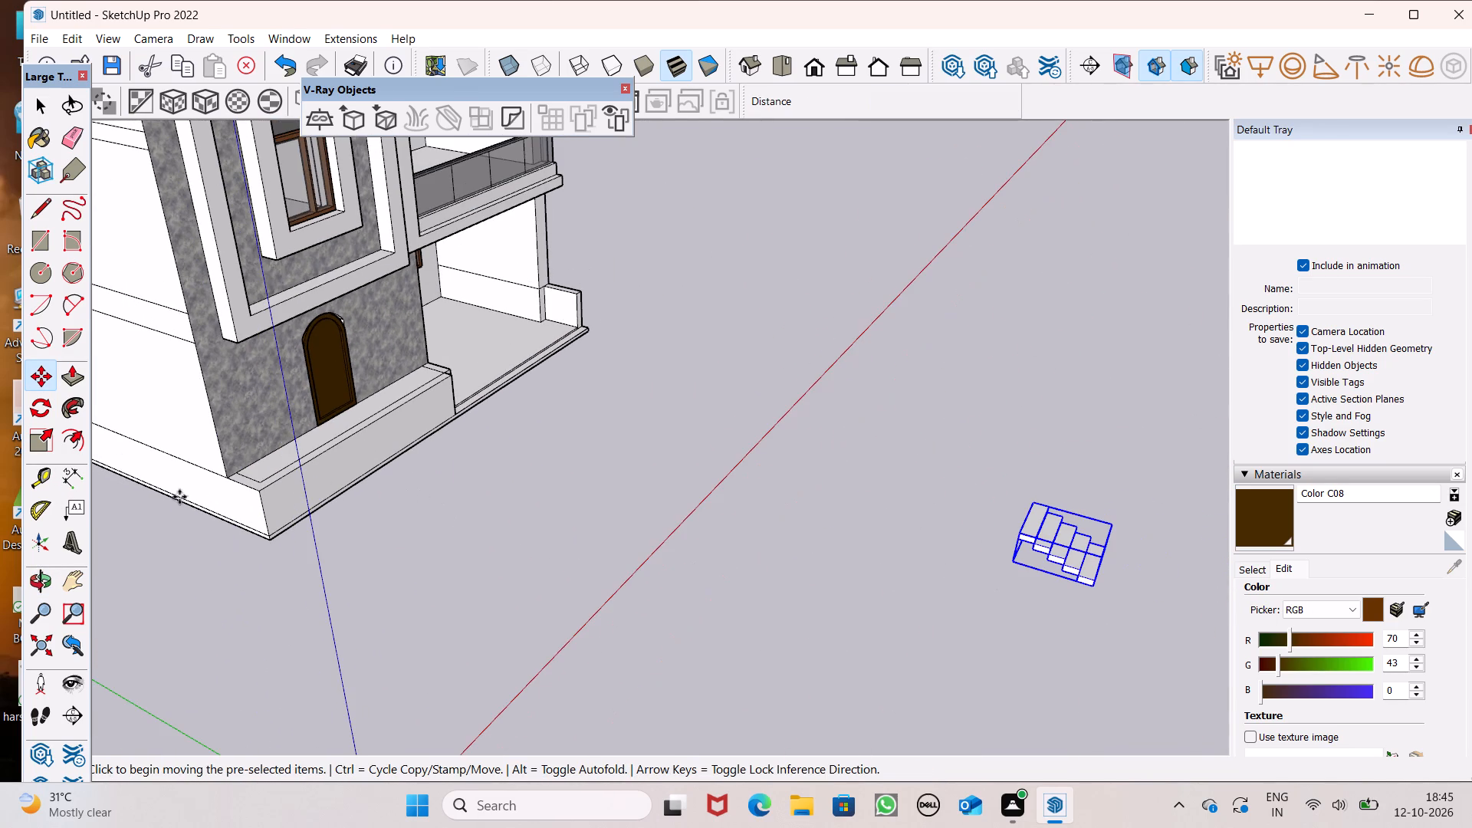
Extend the front edge face of the house's base slab outward about 10' 6" with Push/Pull.
click(67, 389)
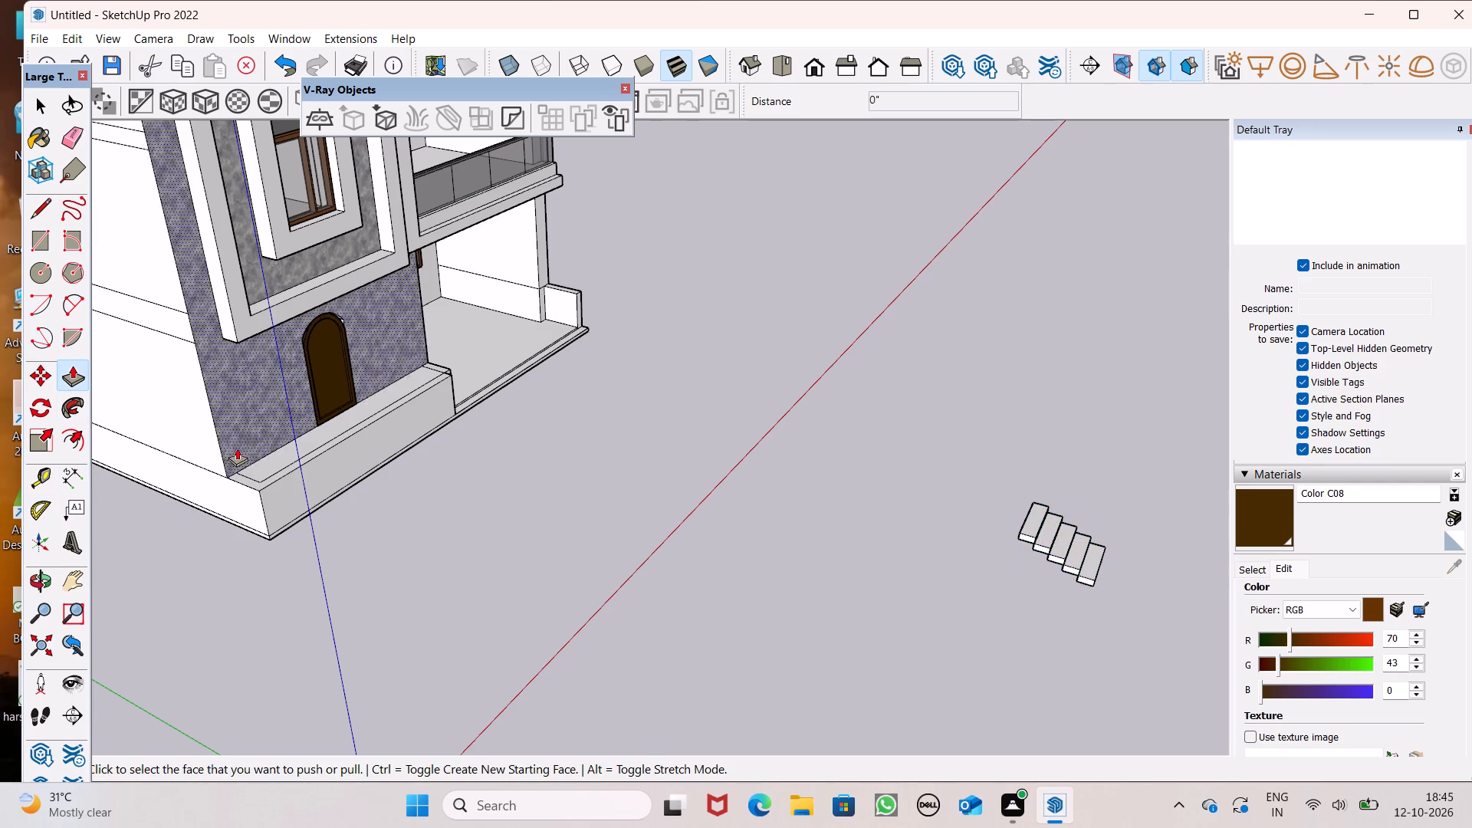
scroll(306, 494, up, 3)
drag(289, 531, 381, 579)
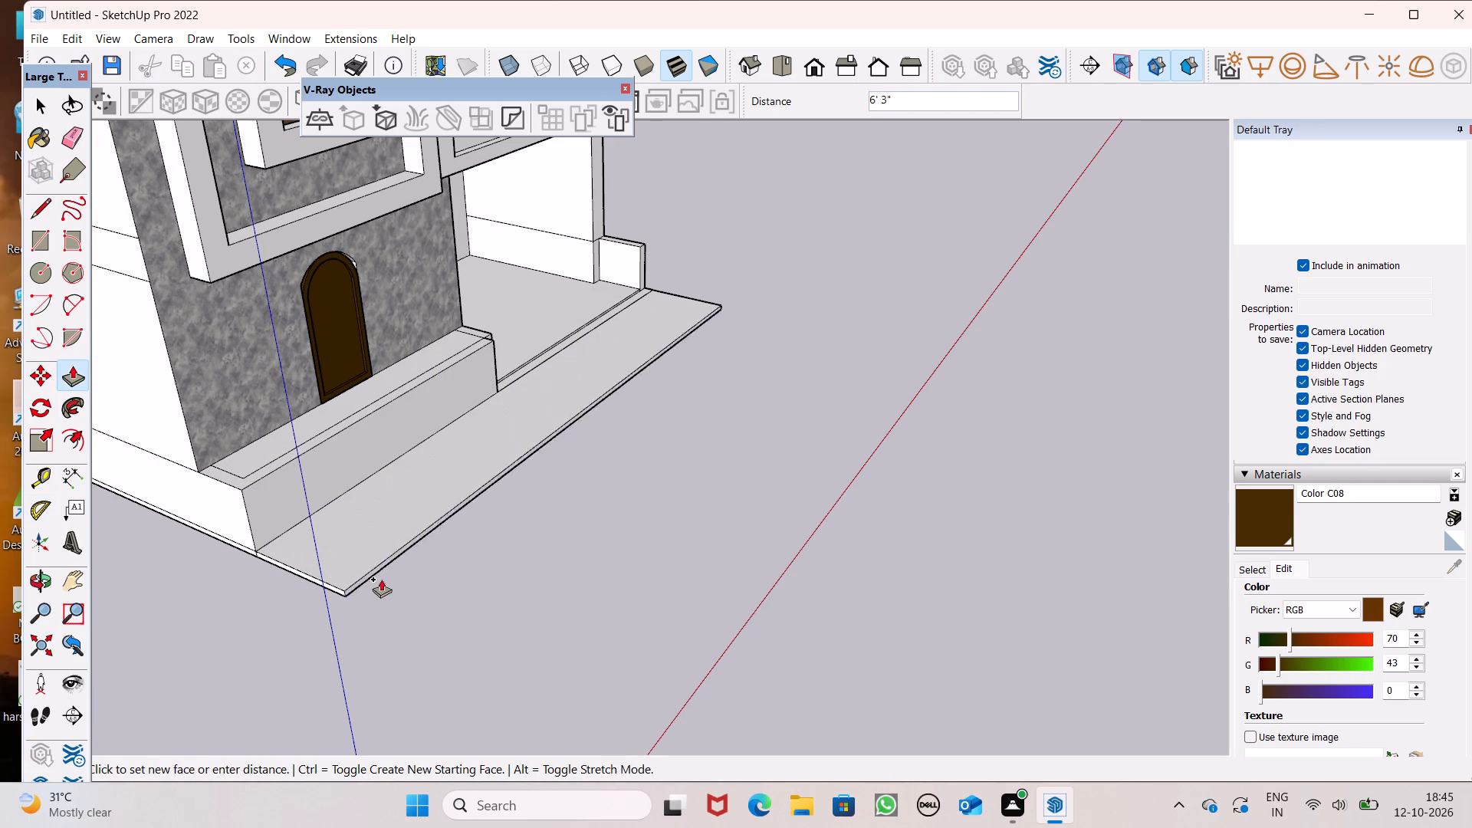
drag(381, 579, 442, 611)
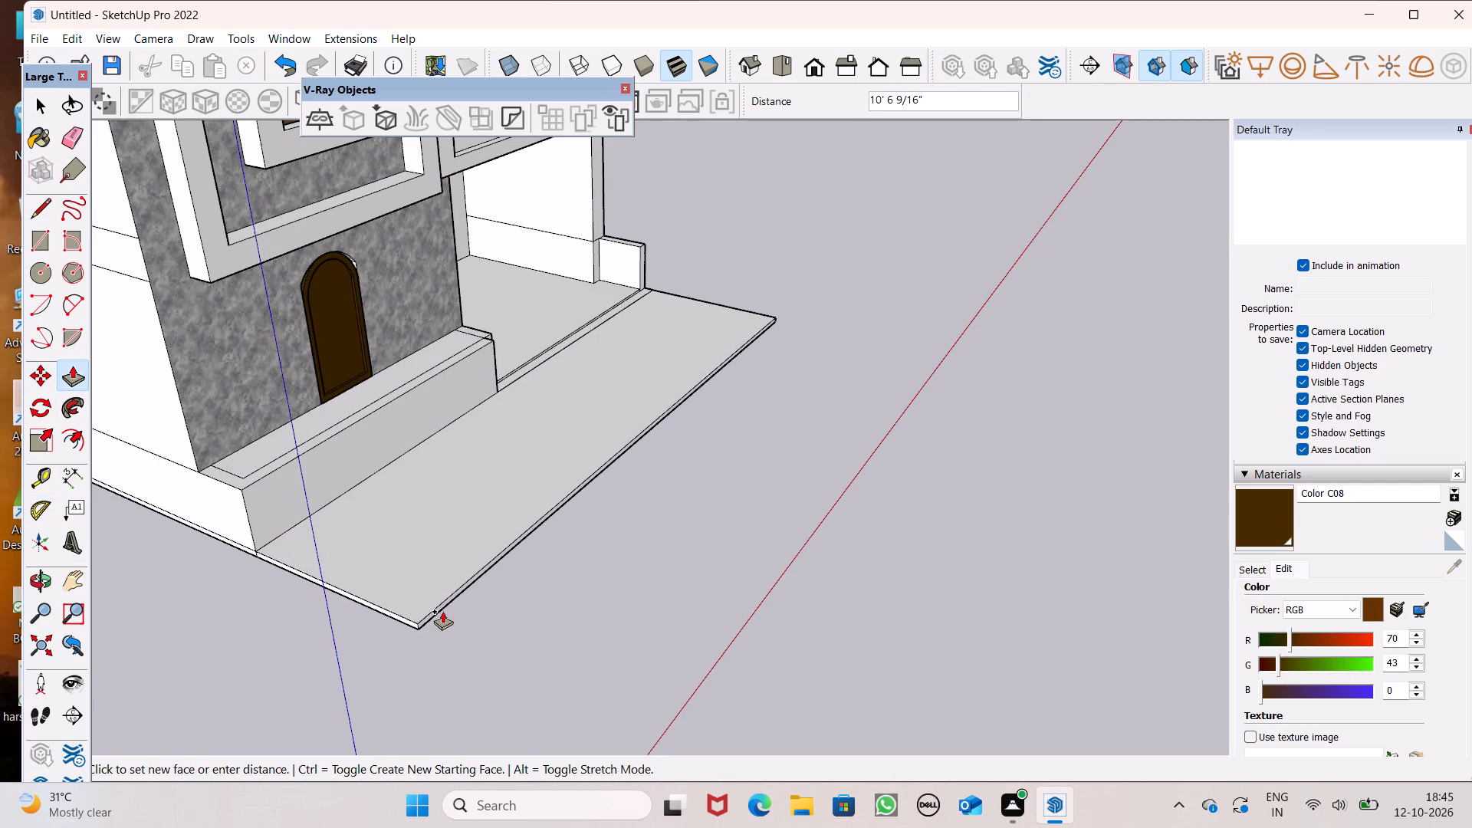
drag(442, 611, 443, 615)
key(space)
scroll(650, 642, down, 6)
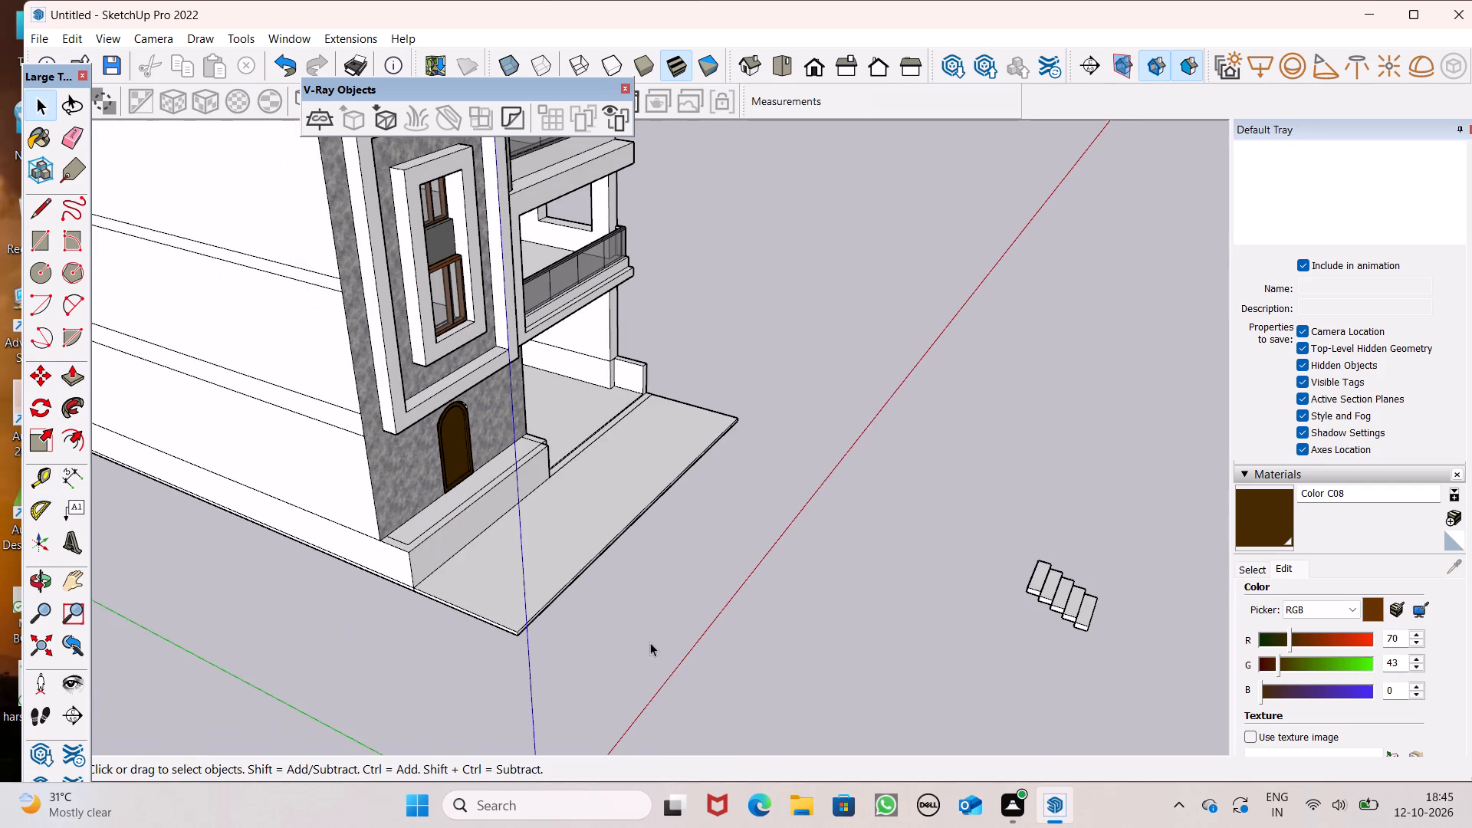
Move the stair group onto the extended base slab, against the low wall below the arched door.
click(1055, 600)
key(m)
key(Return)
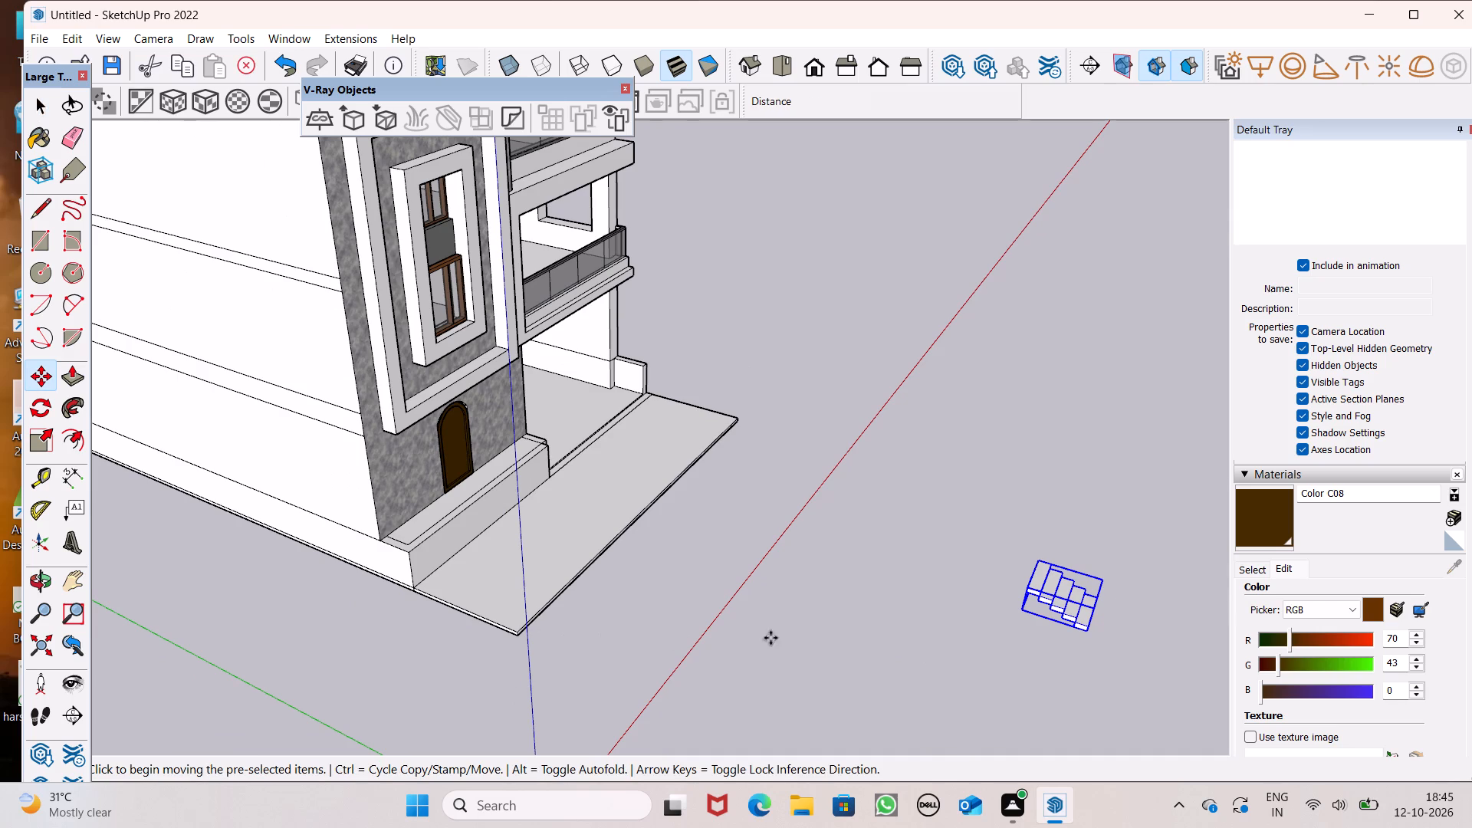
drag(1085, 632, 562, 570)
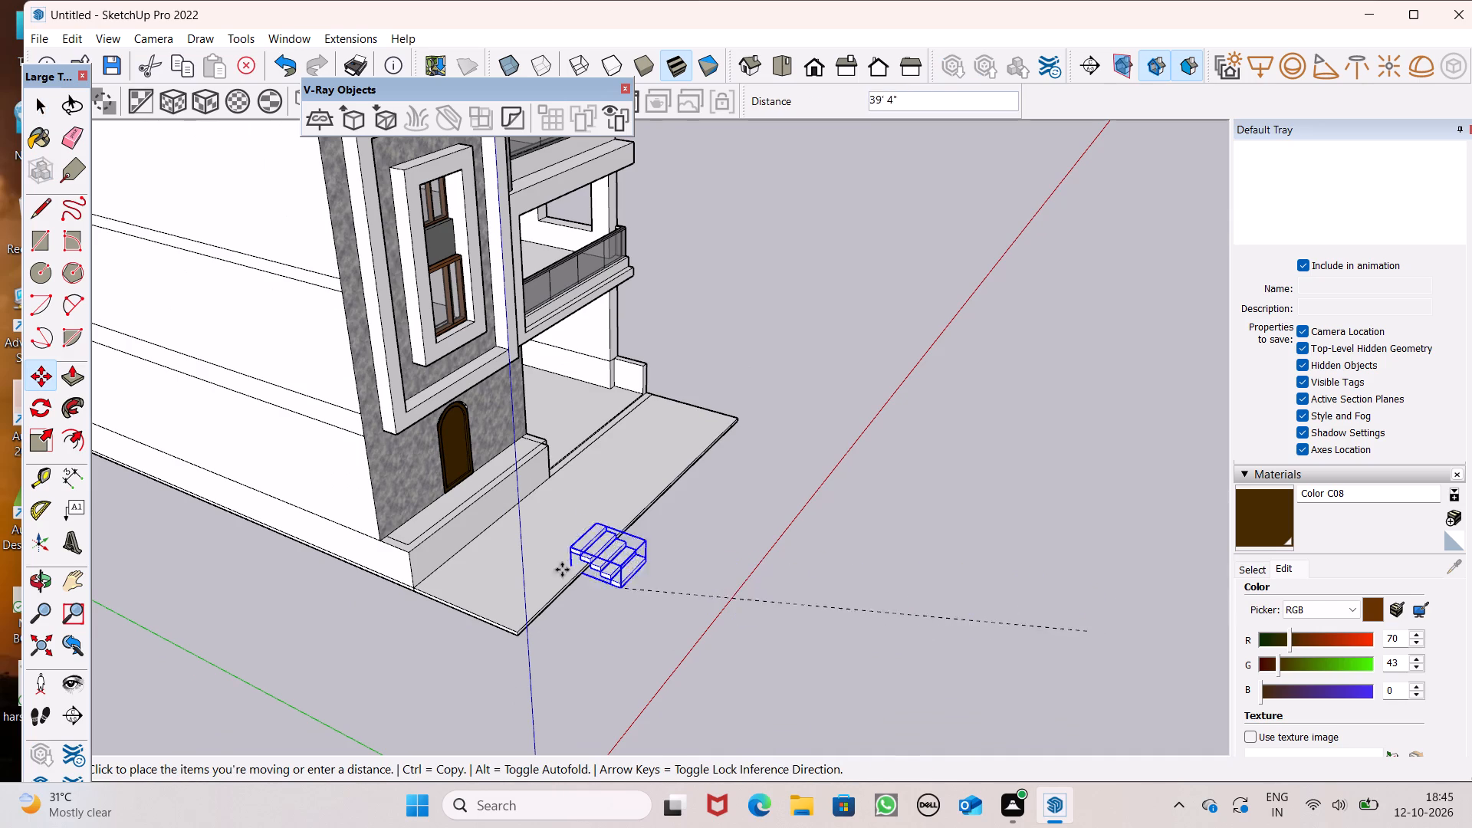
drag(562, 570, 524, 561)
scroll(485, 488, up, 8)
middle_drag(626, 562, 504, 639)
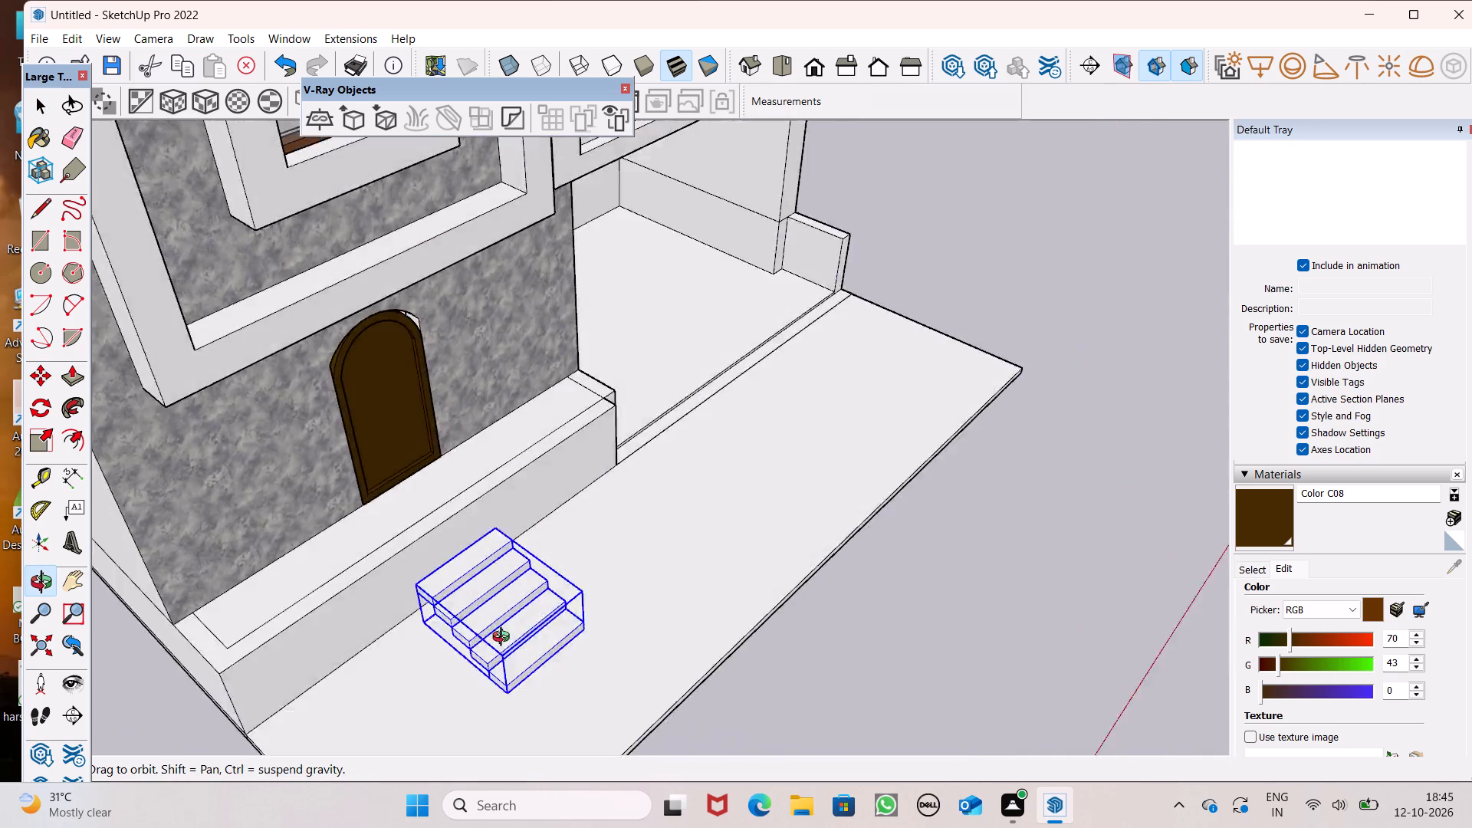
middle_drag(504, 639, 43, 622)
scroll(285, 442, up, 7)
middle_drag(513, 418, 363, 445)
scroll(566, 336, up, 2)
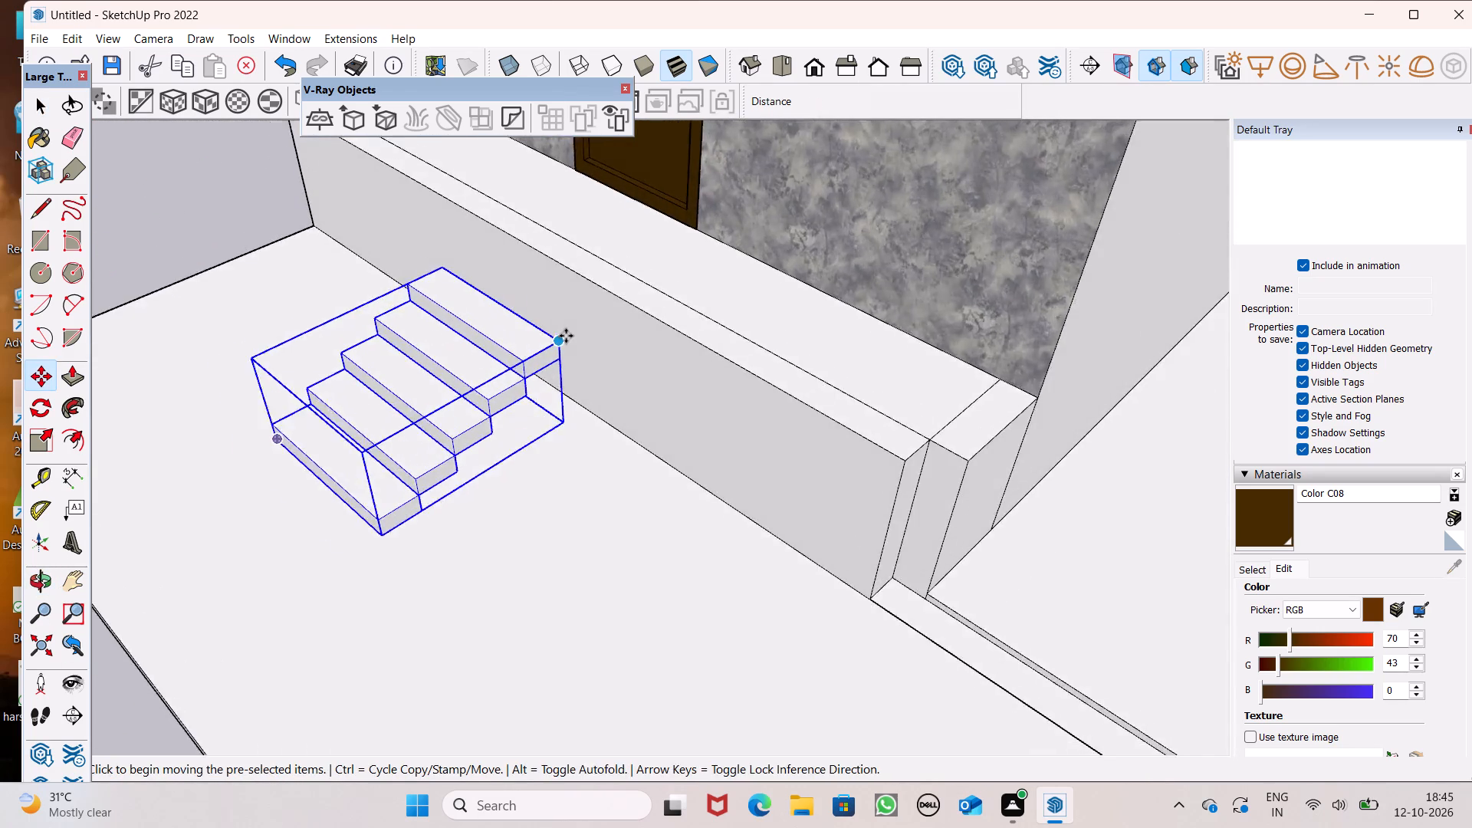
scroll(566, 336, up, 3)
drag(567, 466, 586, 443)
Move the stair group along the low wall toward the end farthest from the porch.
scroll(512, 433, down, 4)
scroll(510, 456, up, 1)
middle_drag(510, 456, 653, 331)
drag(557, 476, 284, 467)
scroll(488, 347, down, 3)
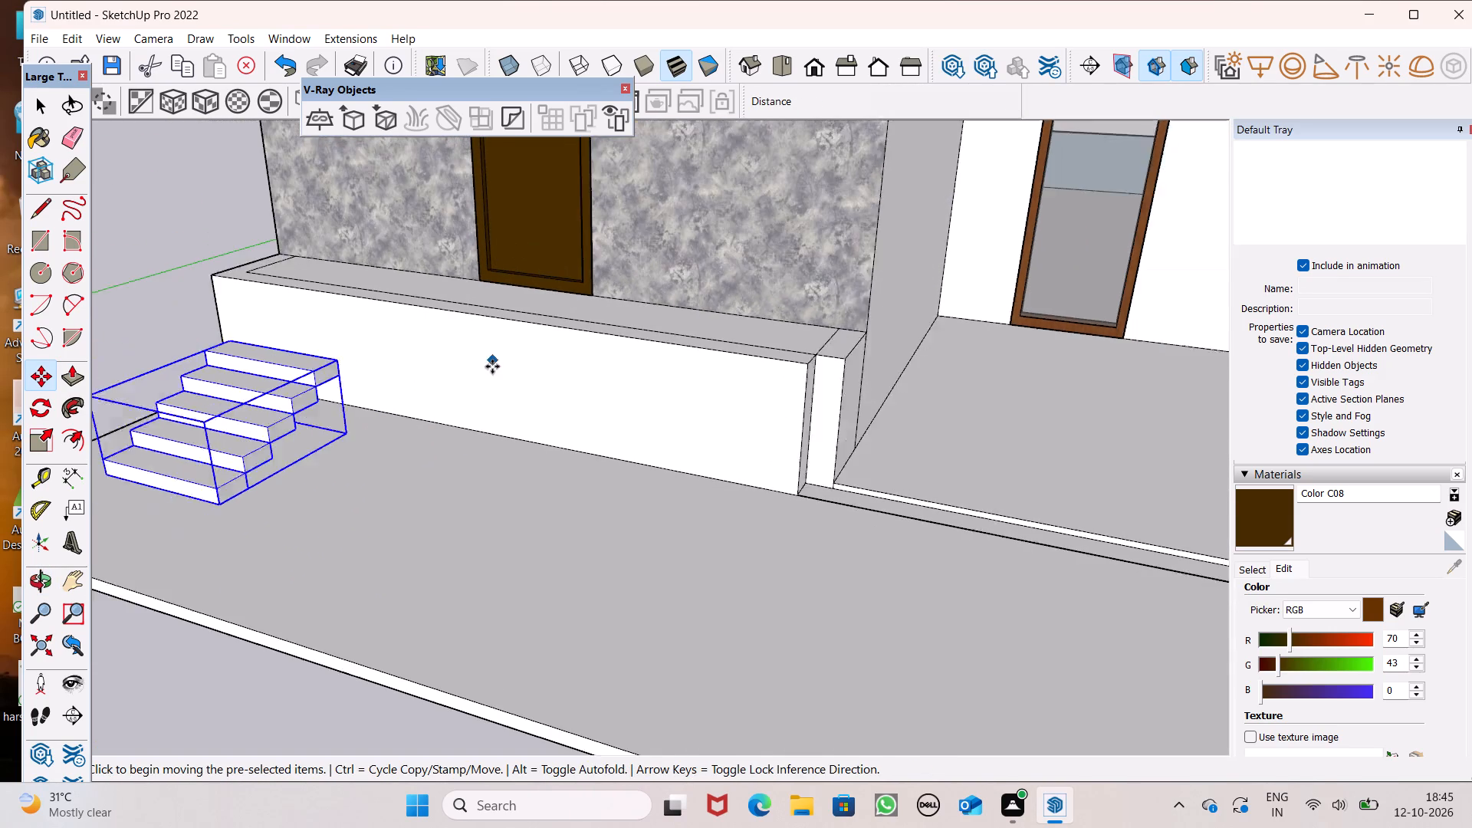
Move the stair group about 17' 8" off the base slab to the open ground beside the house, and deselect it.
scroll(492, 366, down, 3)
drag(372, 422, 177, 316)
key(space)
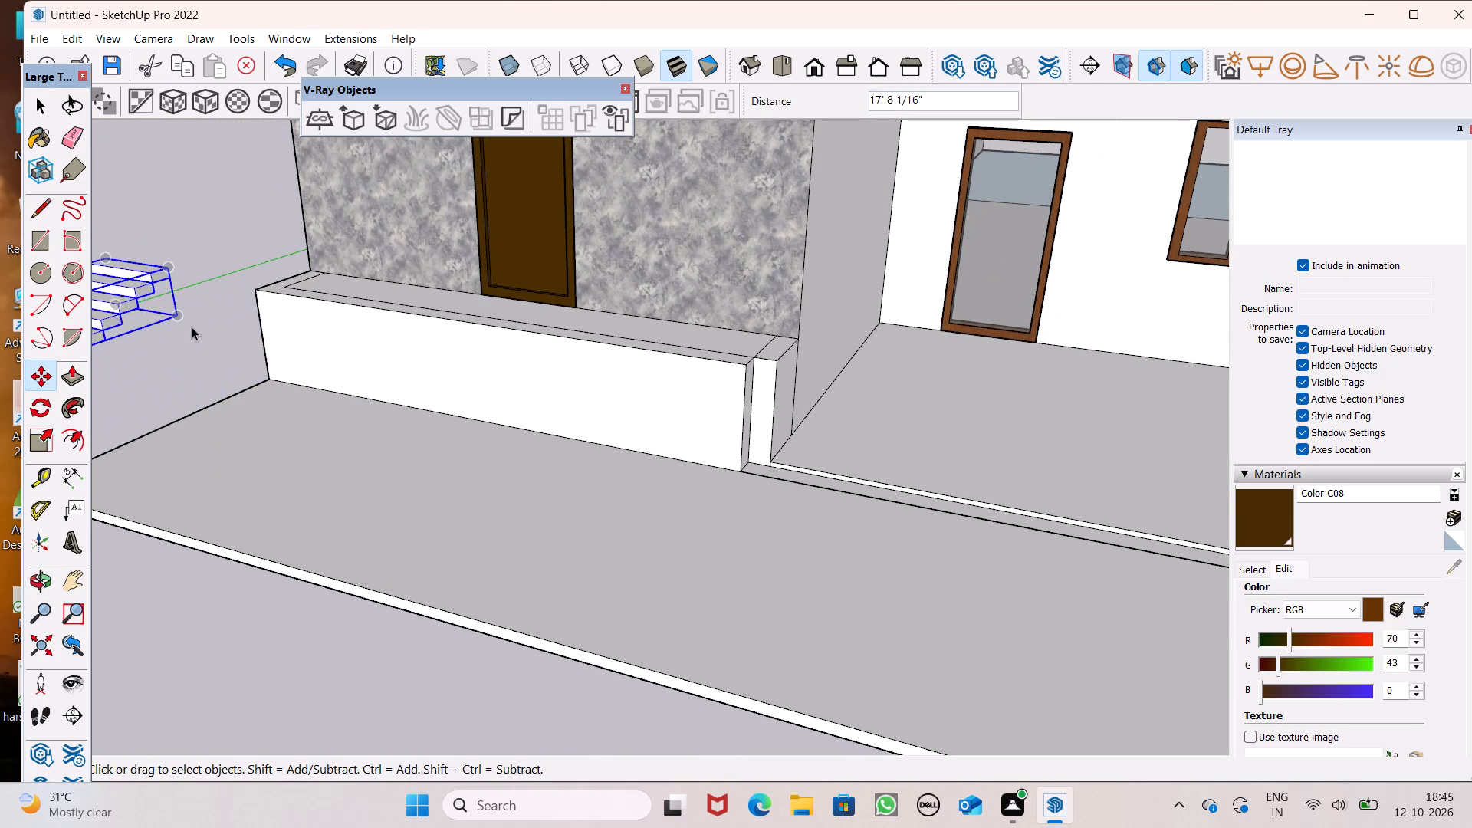
click(194, 340)
Explode the stair group beside the house into its separate step slabs.
scroll(307, 281, down, 5)
scroll(369, 317, down, 3)
middle_drag(378, 345, 498, 407)
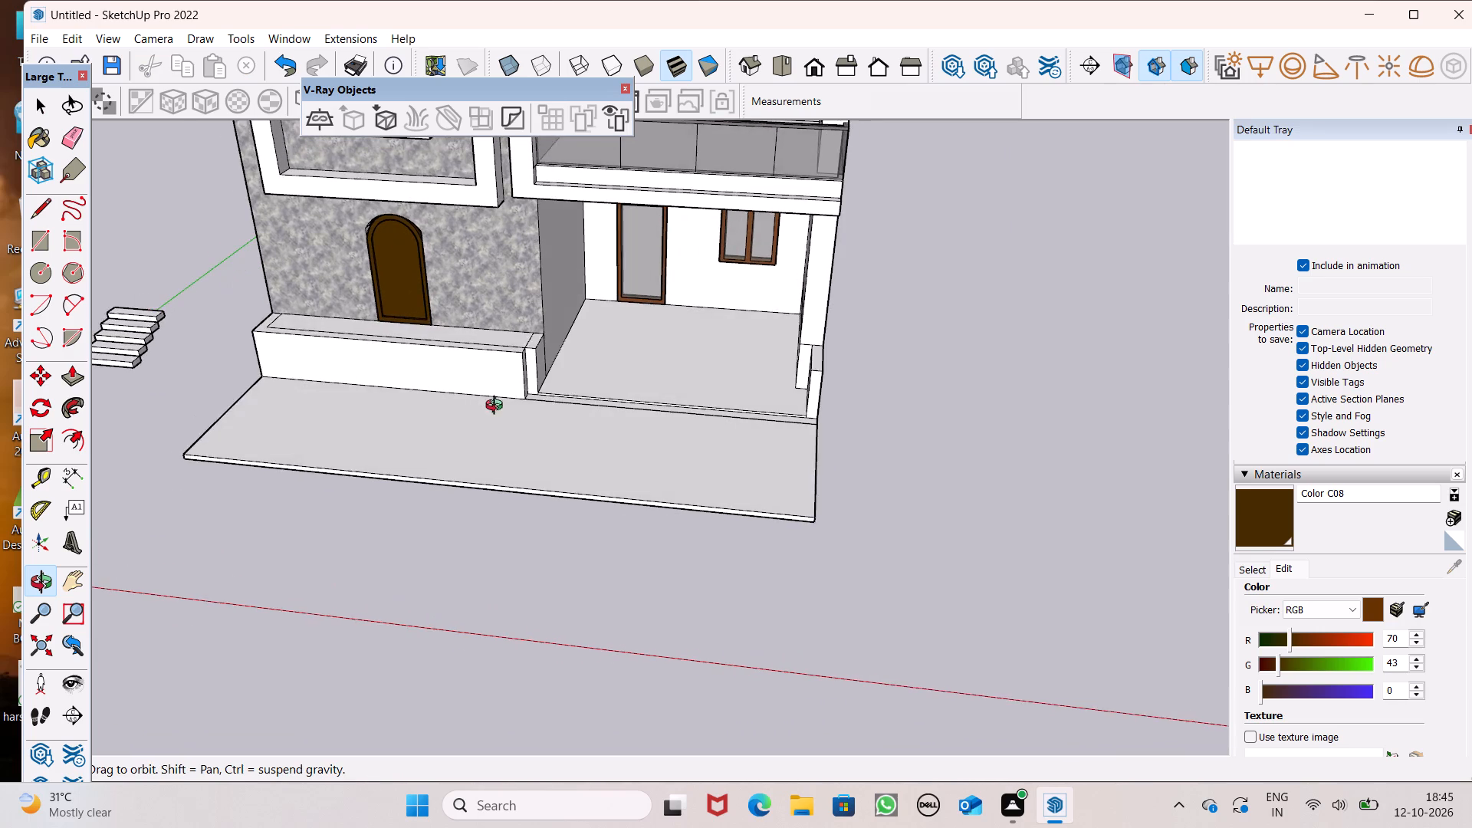
middle_drag(498, 407, 507, 409)
click(133, 346)
scroll(255, 272, down, 8)
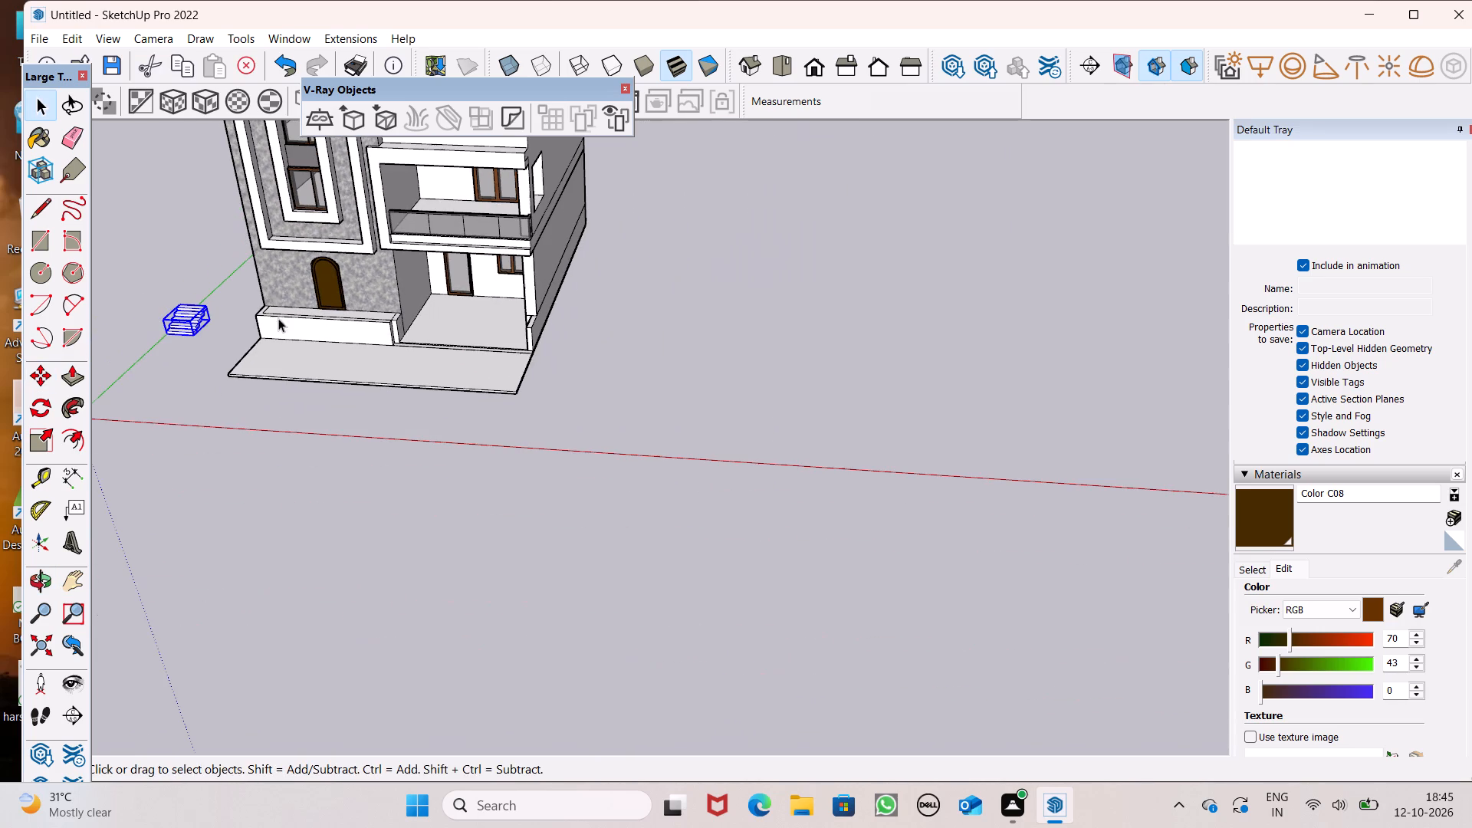
scroll(152, 281, up, 16)
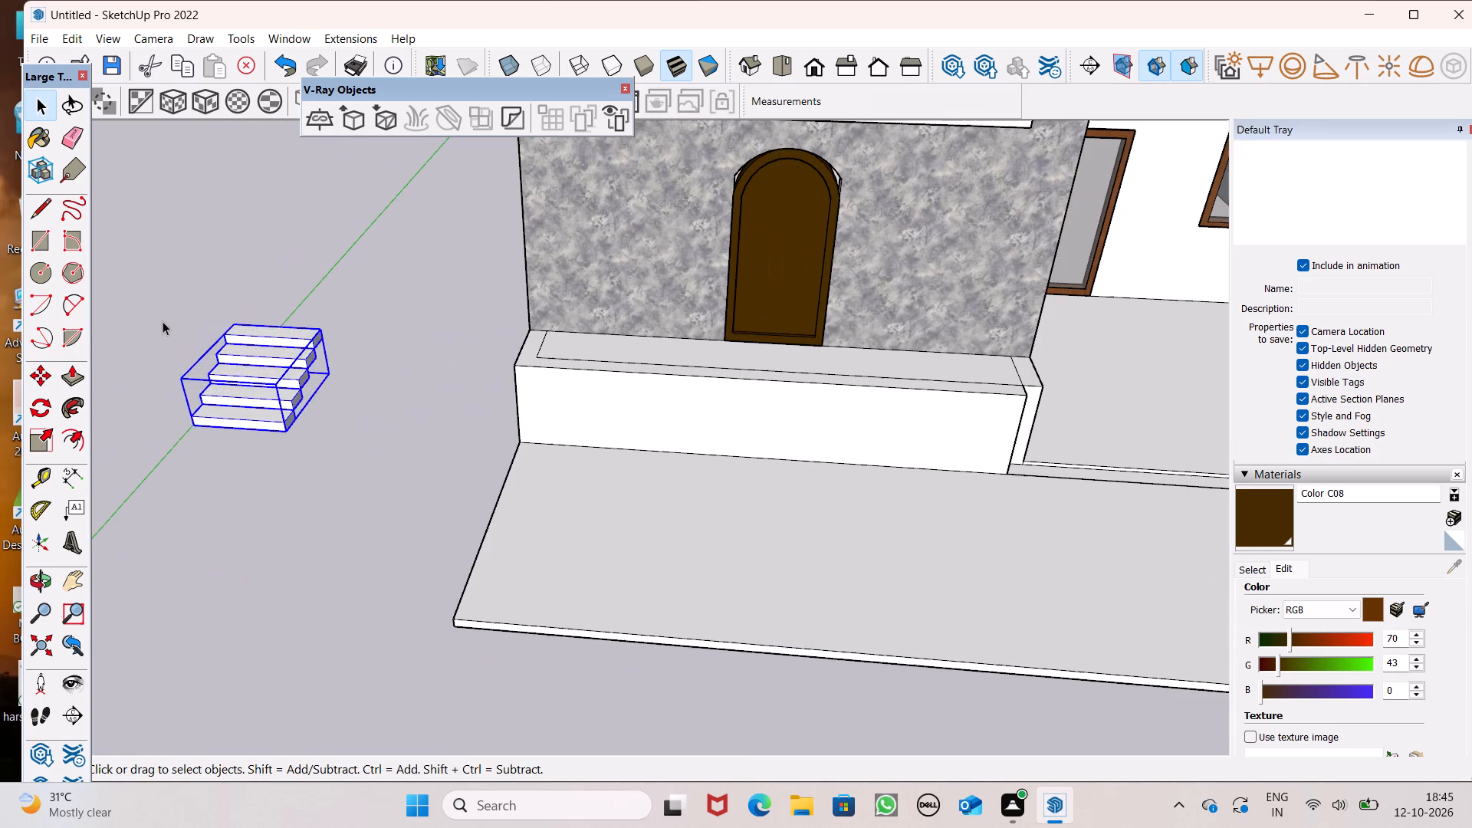
right_click(163, 321)
click(257, 402)
right_click(258, 401)
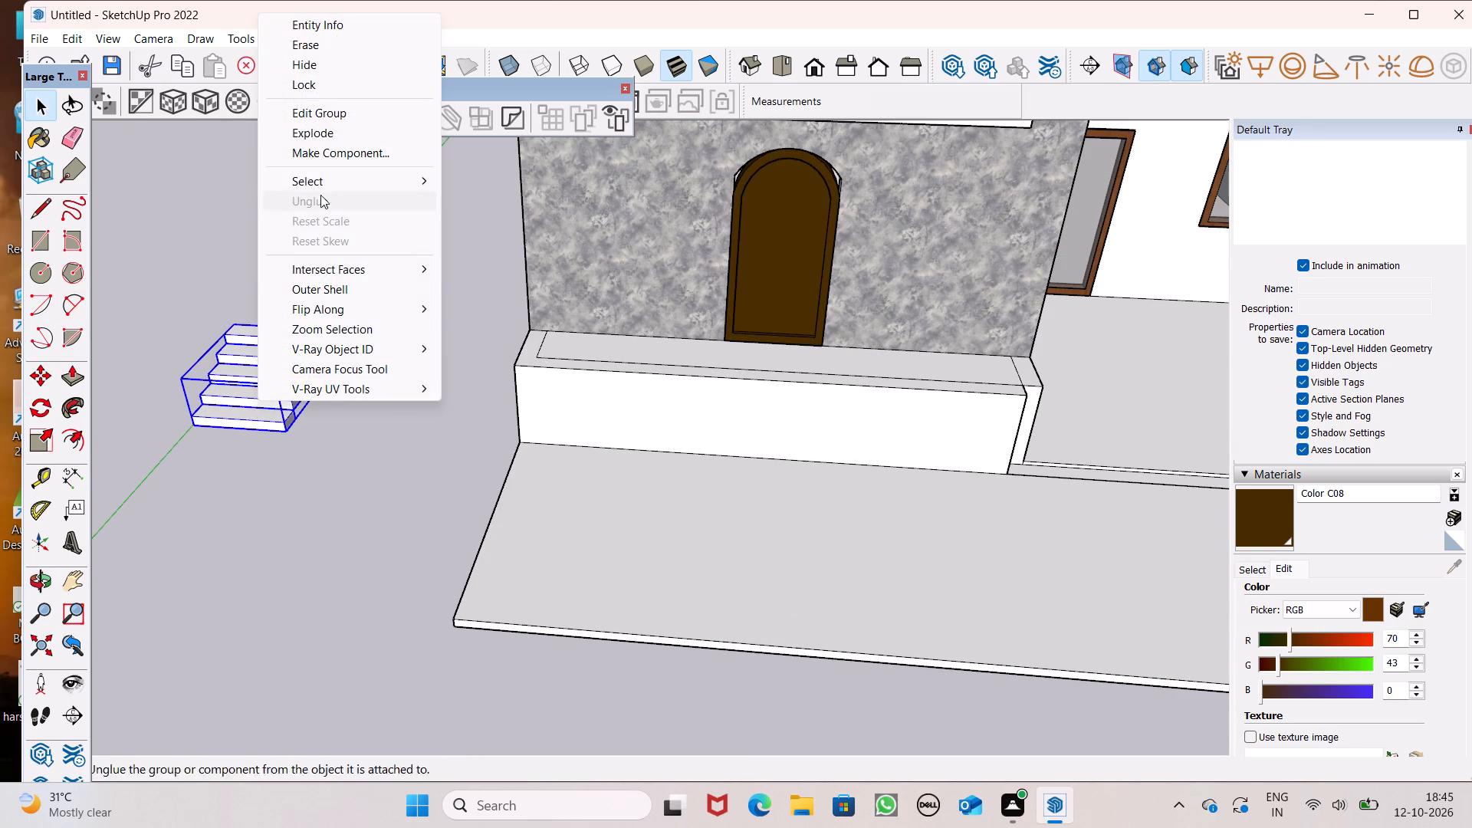
click(353, 133)
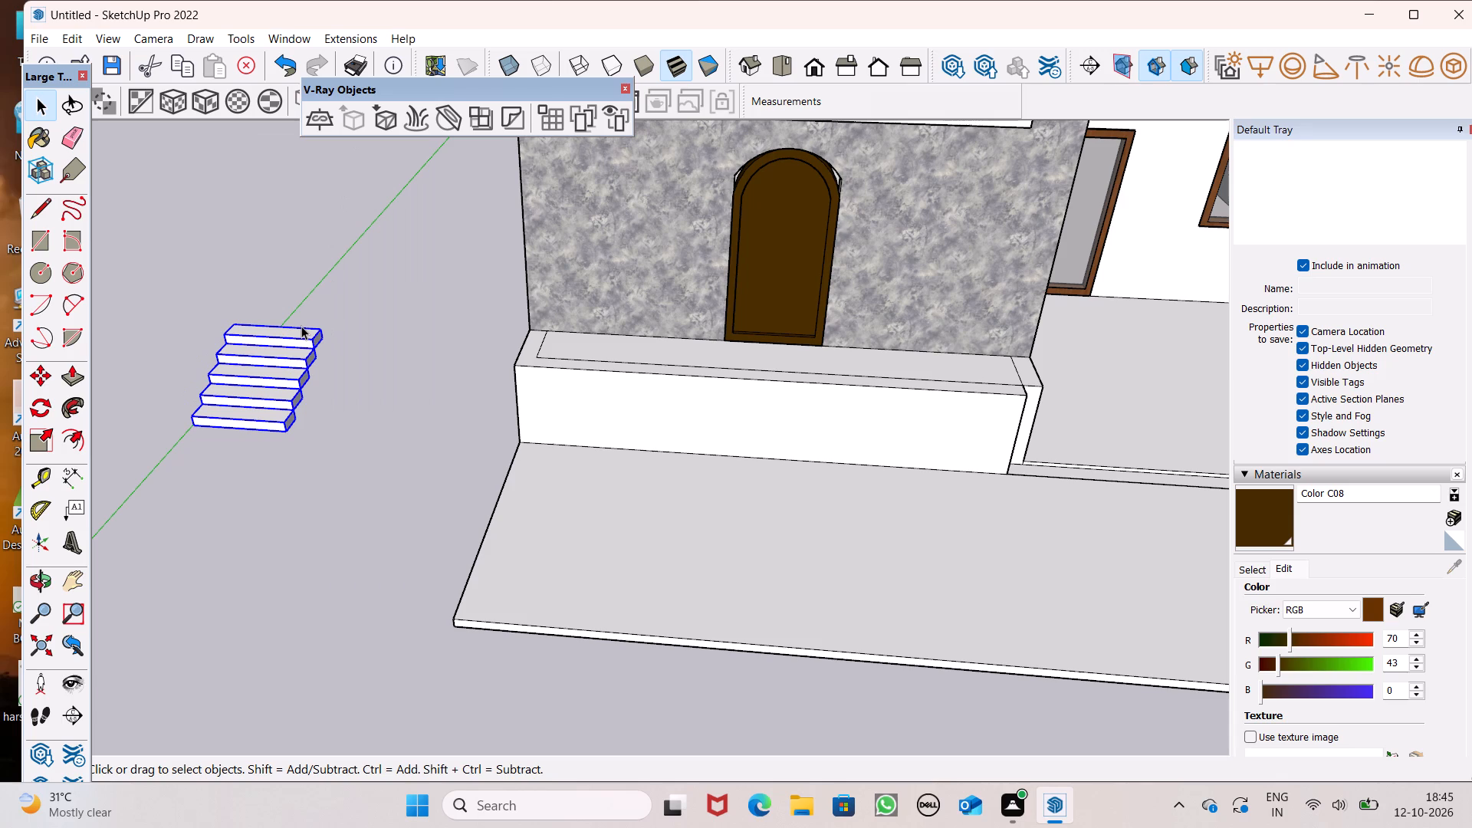
Copy the stair's top slab one step higher, seating its lower front corner on the original slab's upper back corner.
key(space)
click(333, 279)
scroll(333, 341, up, 6)
click(295, 339)
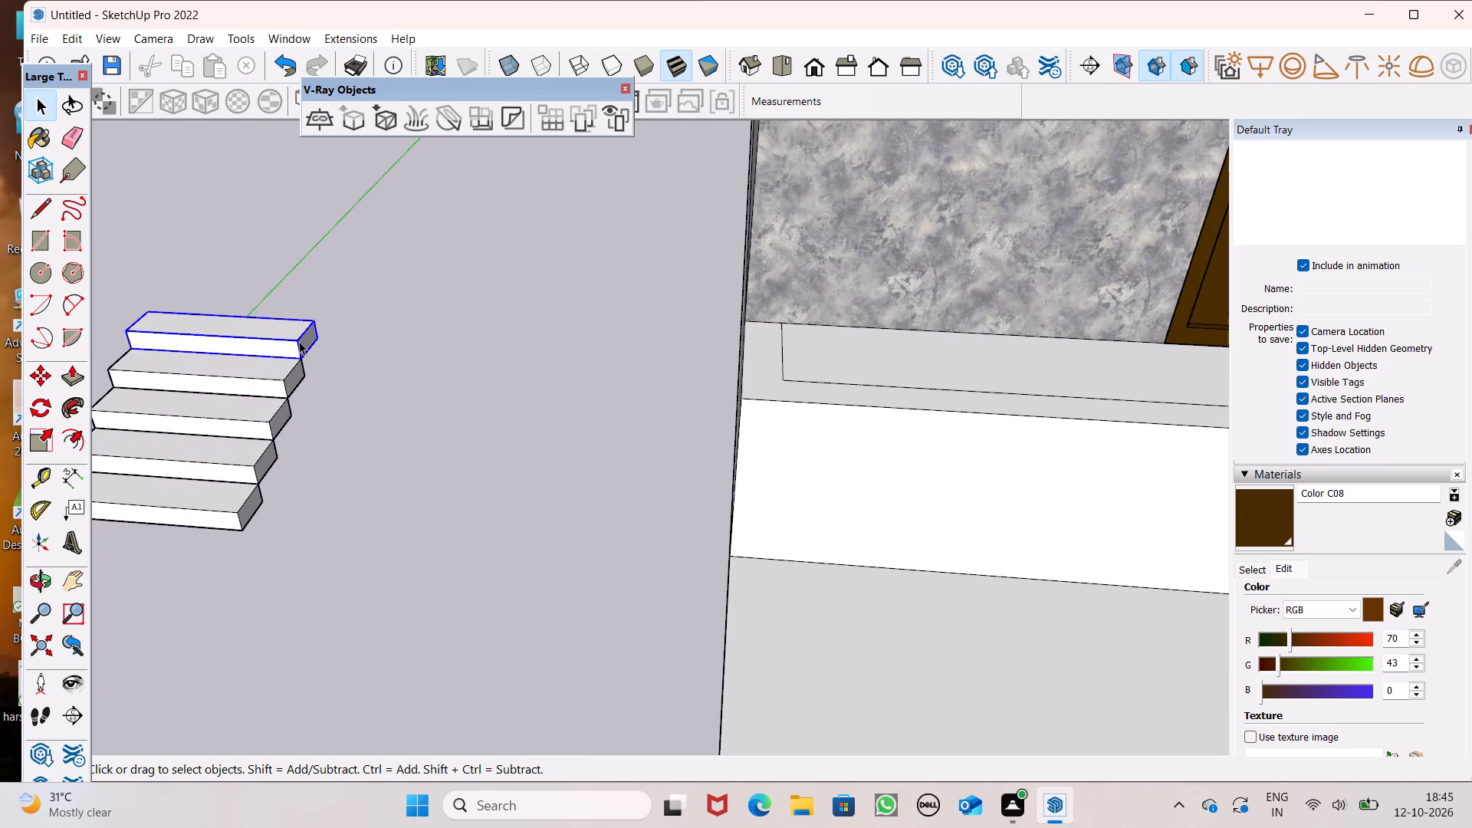
key(m)
key(Return)
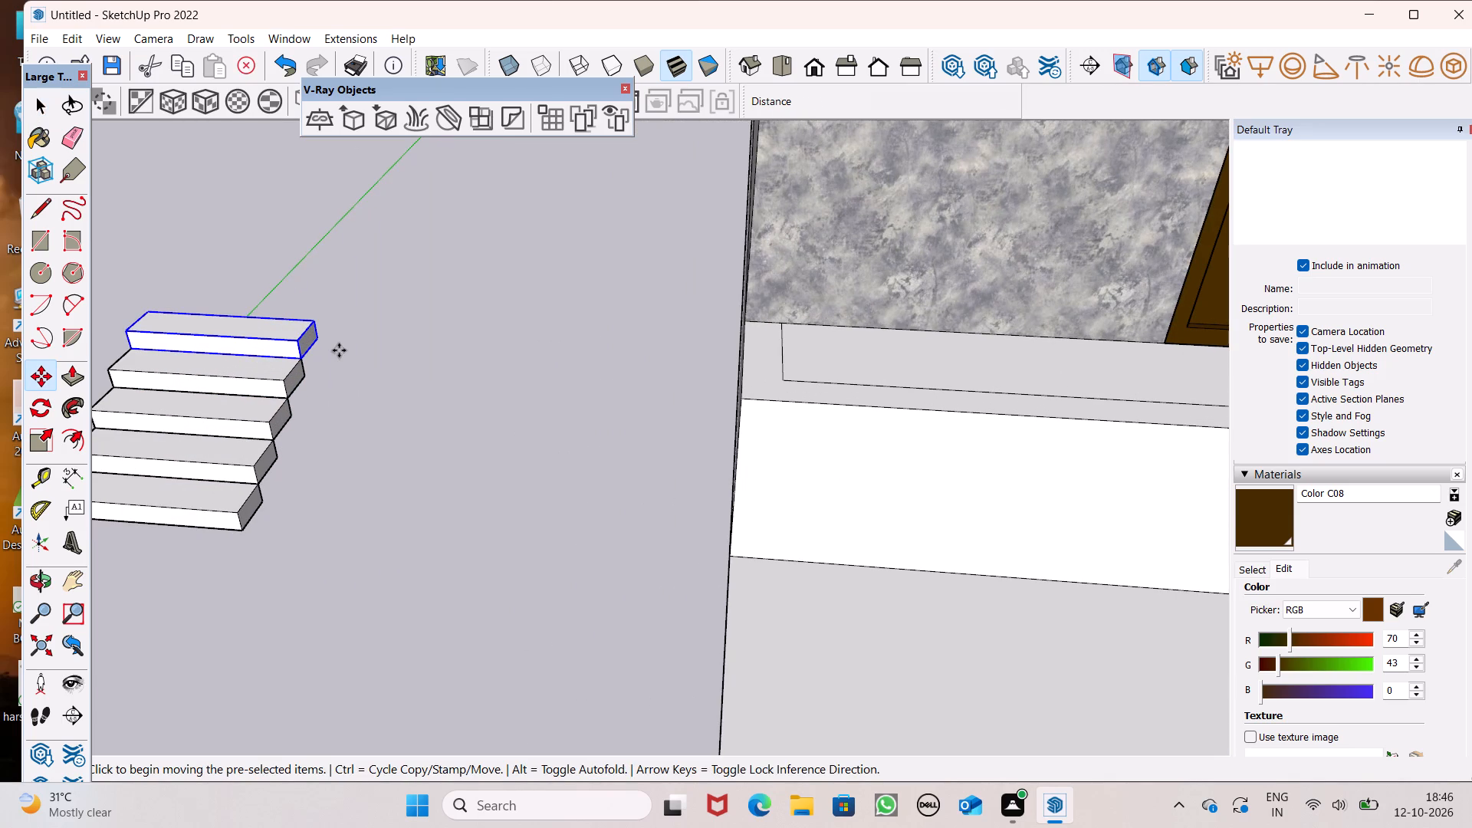
click(339, 350)
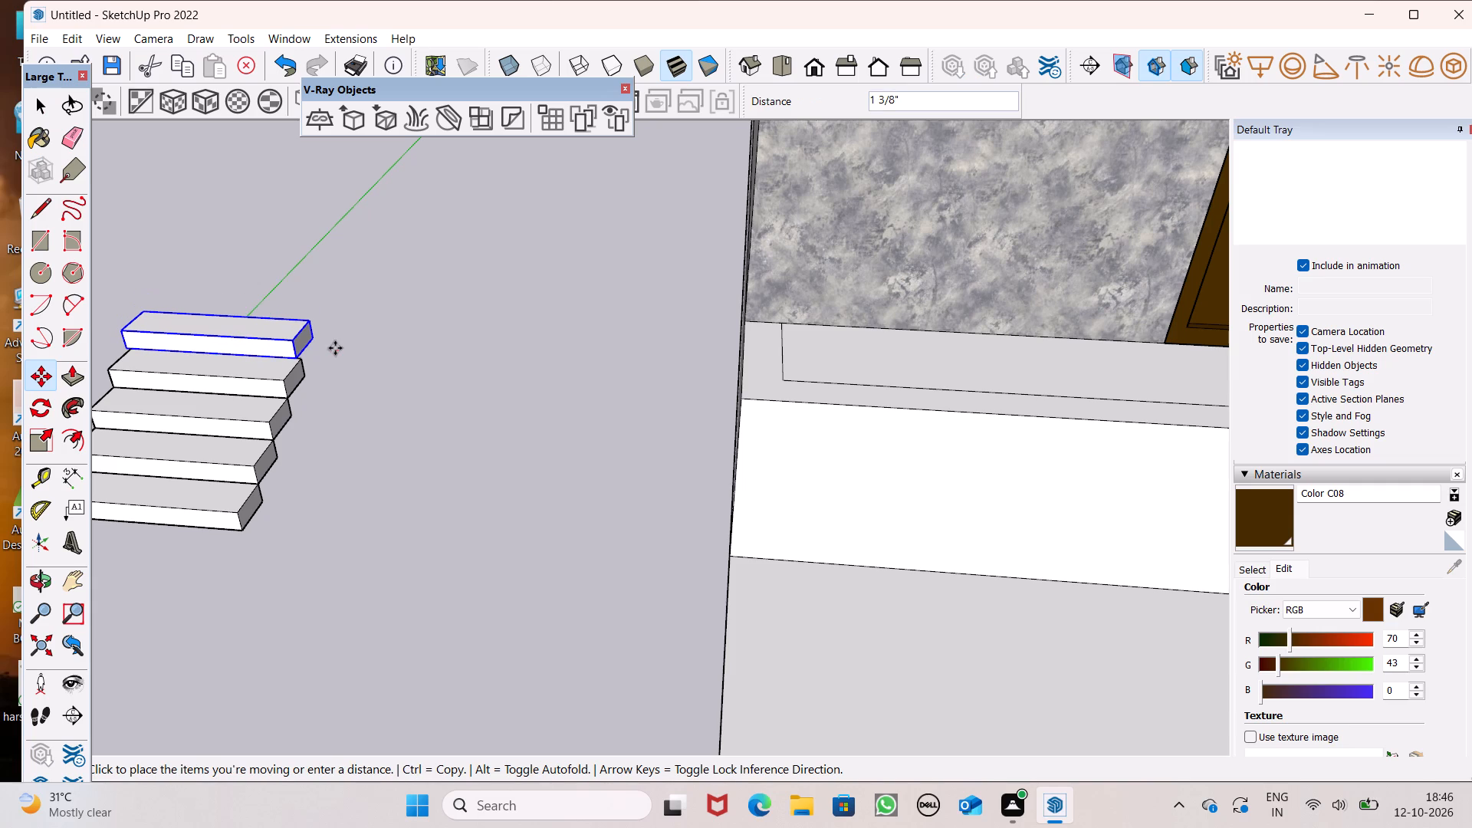
key(space)
middle_drag(333, 351, 234, 453)
scroll(353, 200, up, 2)
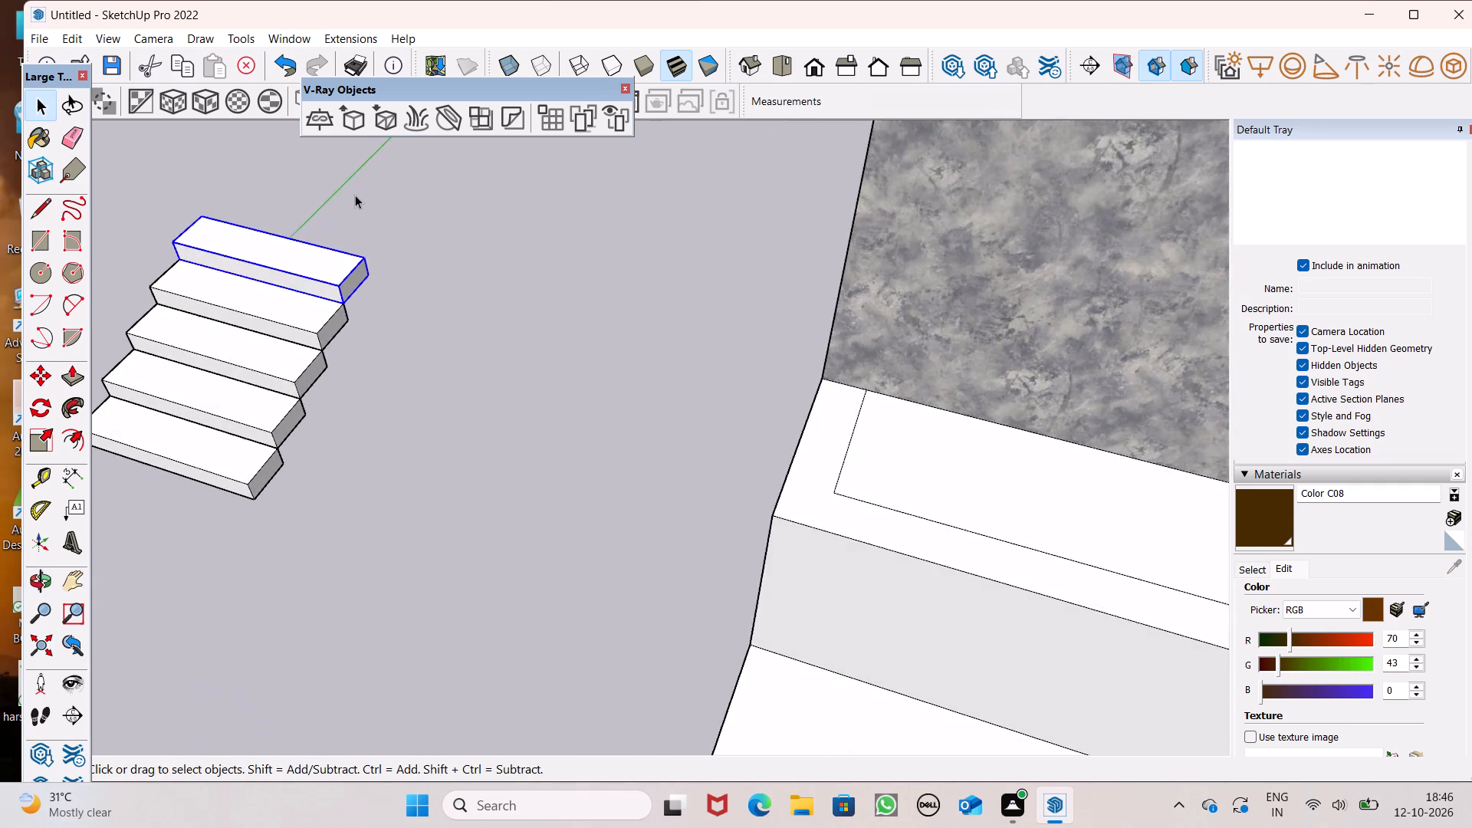
scroll(355, 195, up, 4)
key(m)
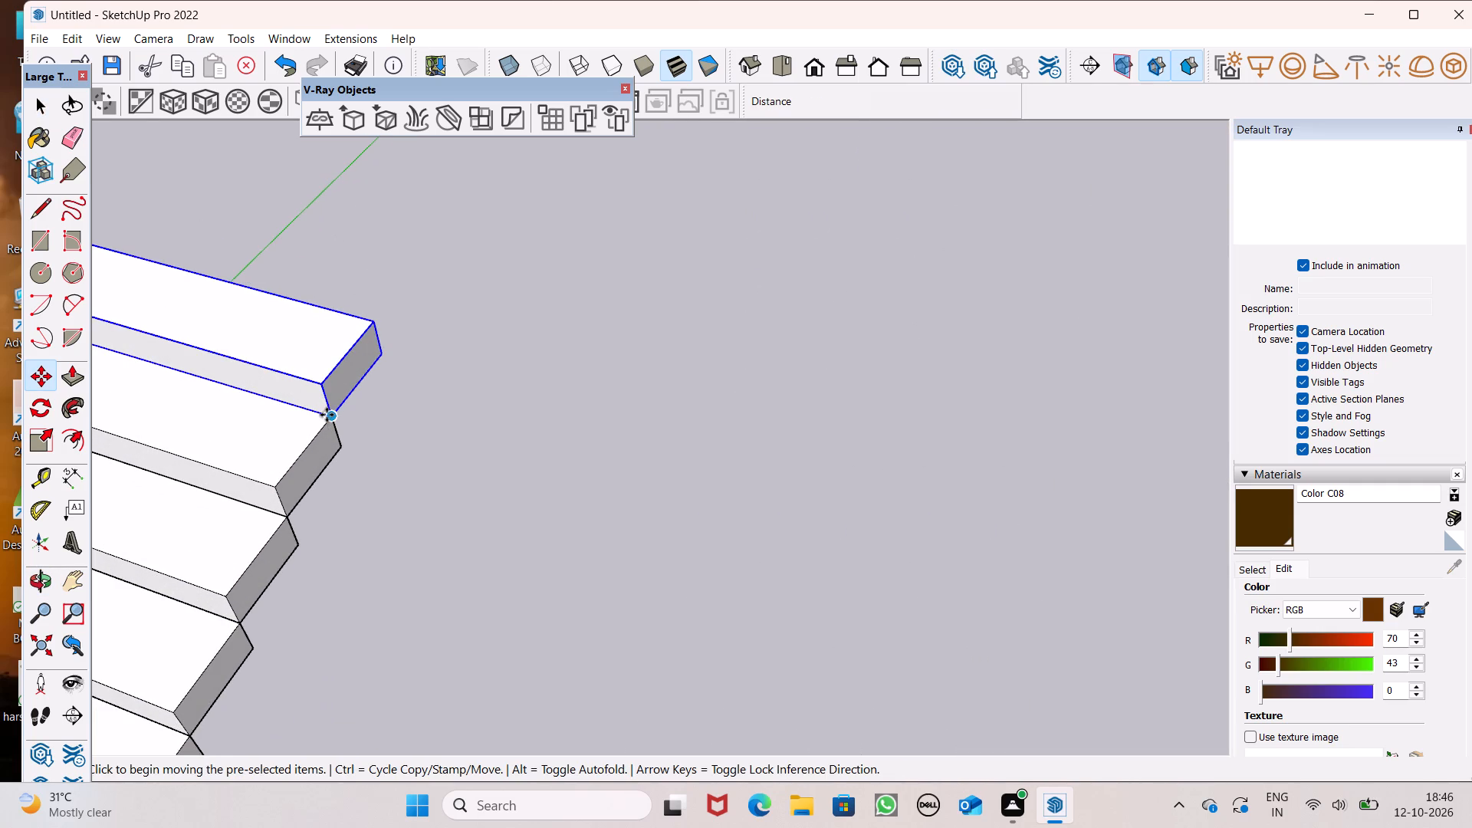
key(Return)
drag(331, 419, 343, 332)
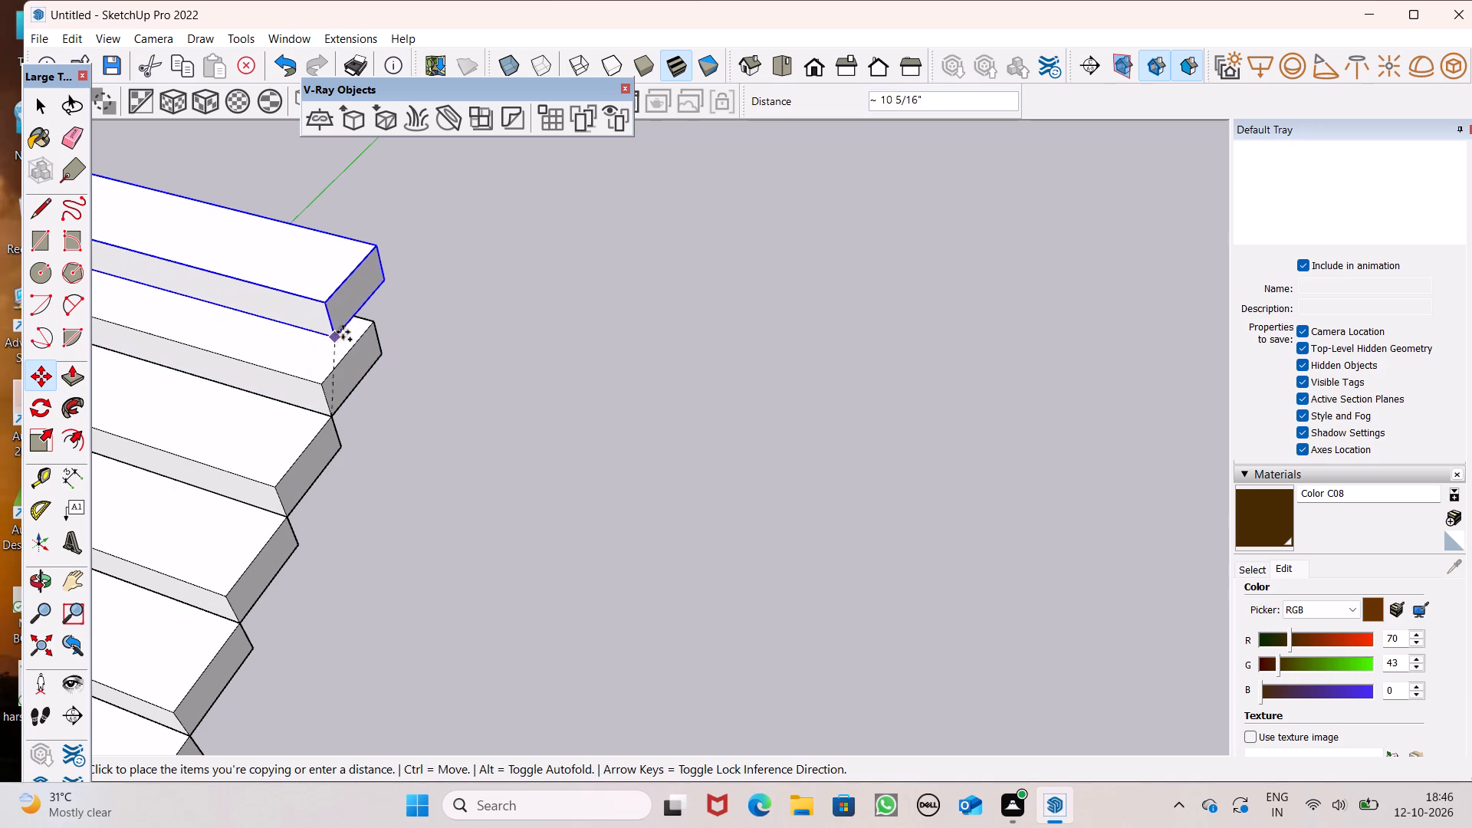
drag(343, 332, 366, 326)
scroll(535, 281, down, 10)
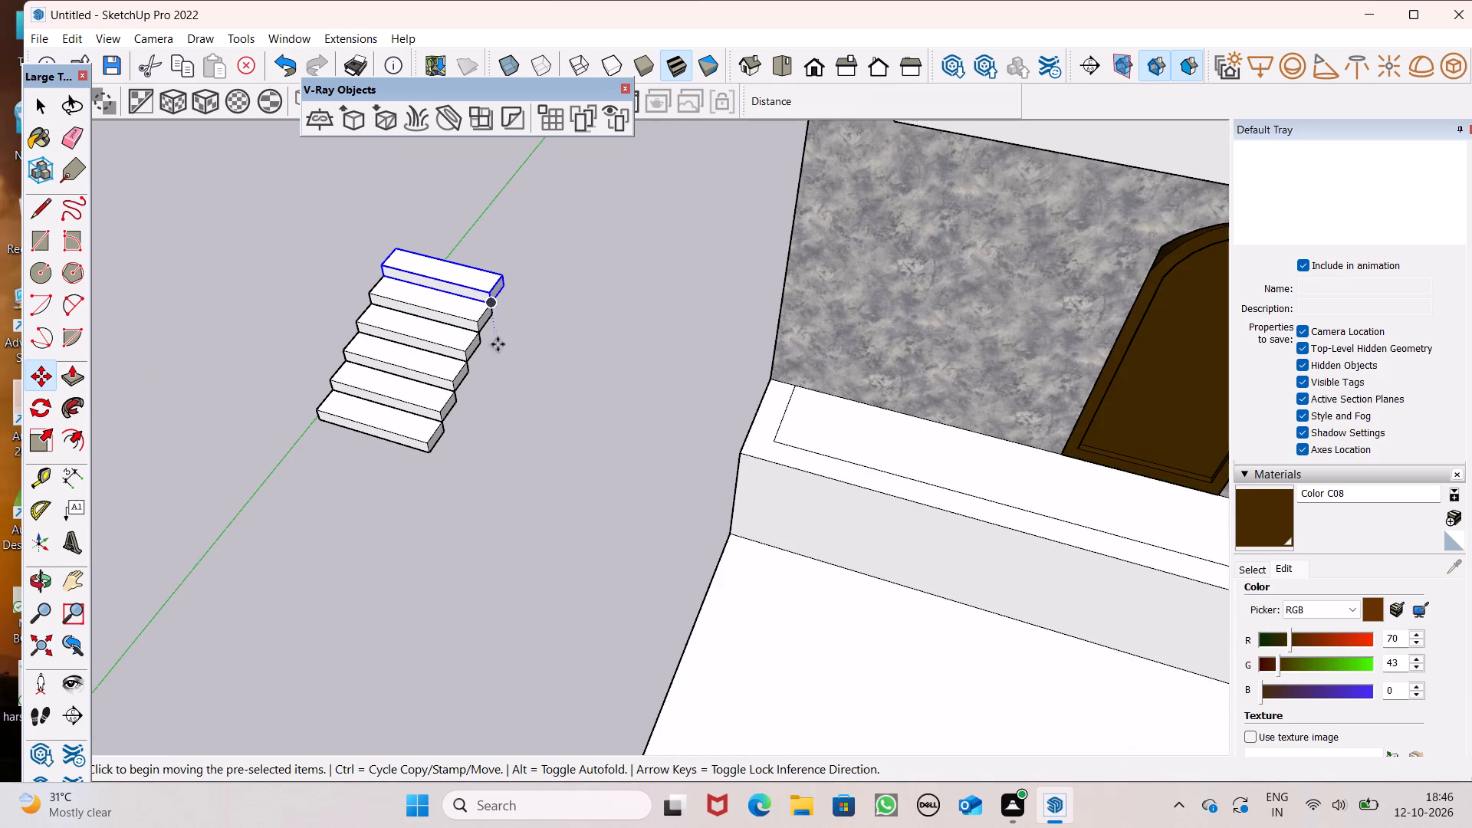
Place a spare copy of the top slab about 6' 7" away on the open ground beside the stair.
scroll(501, 281, up, 4)
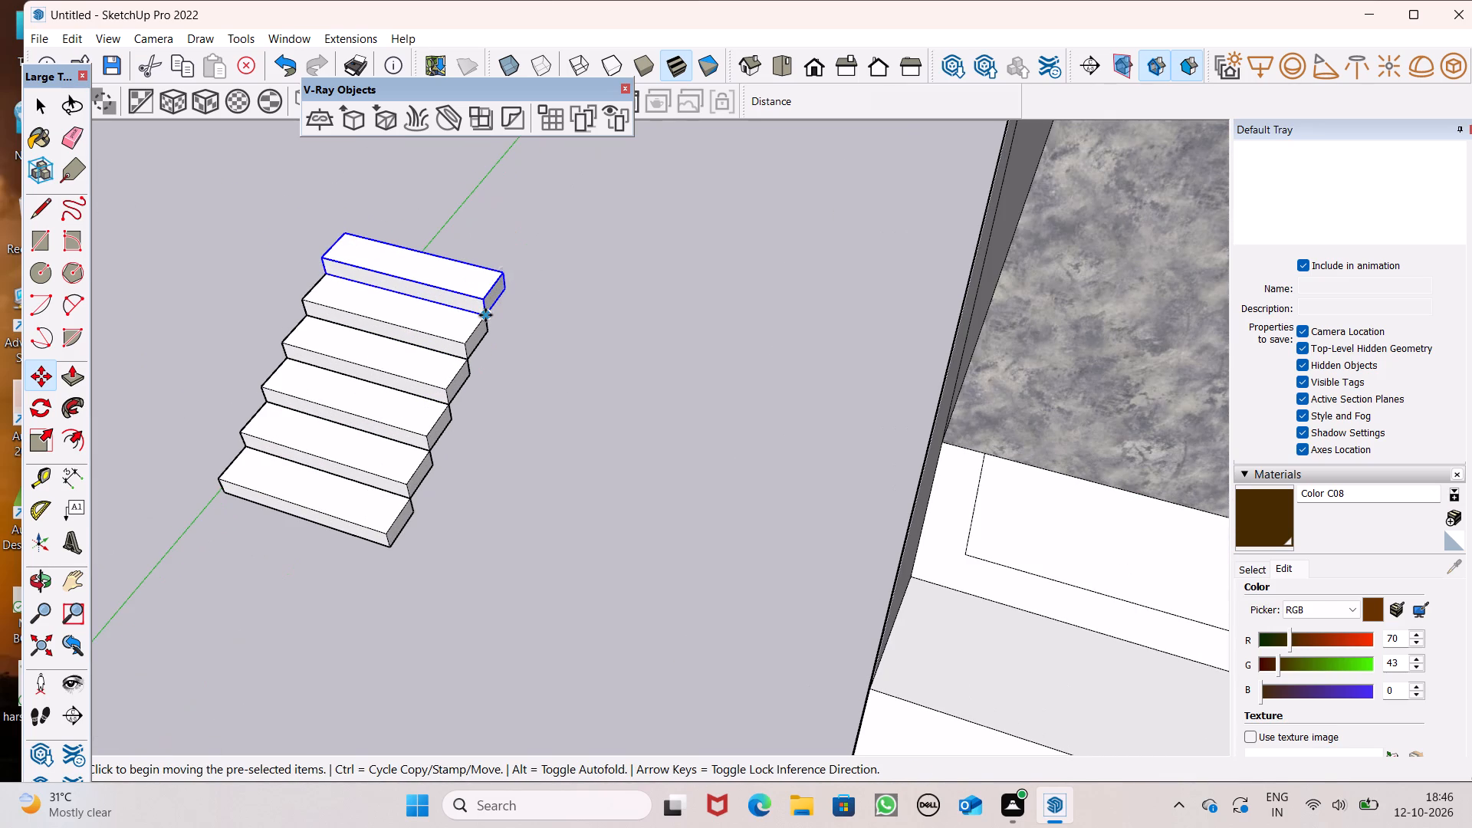
drag(485, 316, 200, 296)
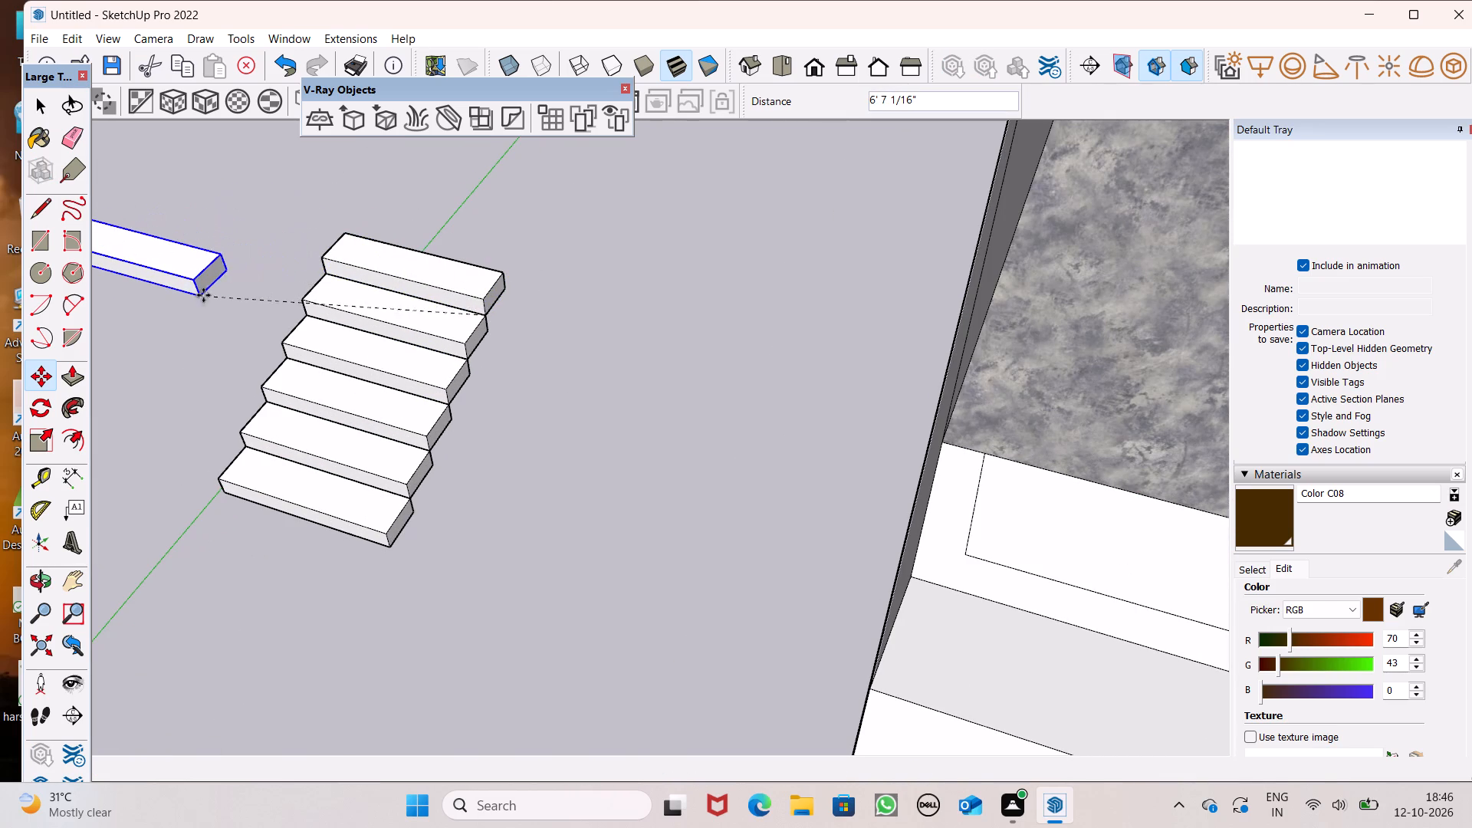
key(space)
Select the six stacked step slabs, excluding the spare slab, and make them a group.
click(439, 275)
ctrl+click(422, 327)
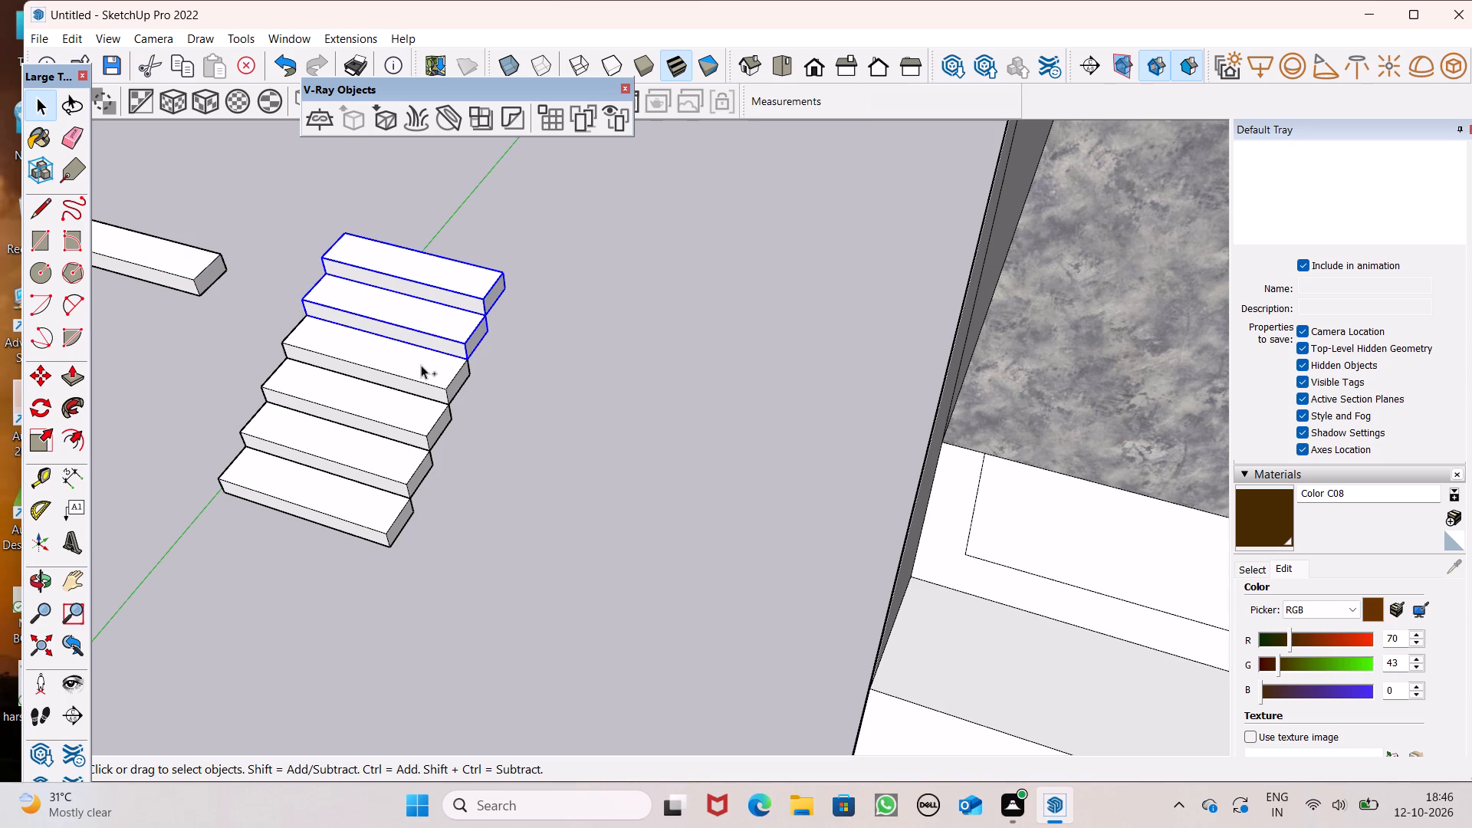
ctrl+click(421, 365)
ctrl+click(364, 409)
ctrl+drag(334, 457, 331, 465)
ctrl+click(304, 521)
ctrl+scroll(523, 173, down, 3)
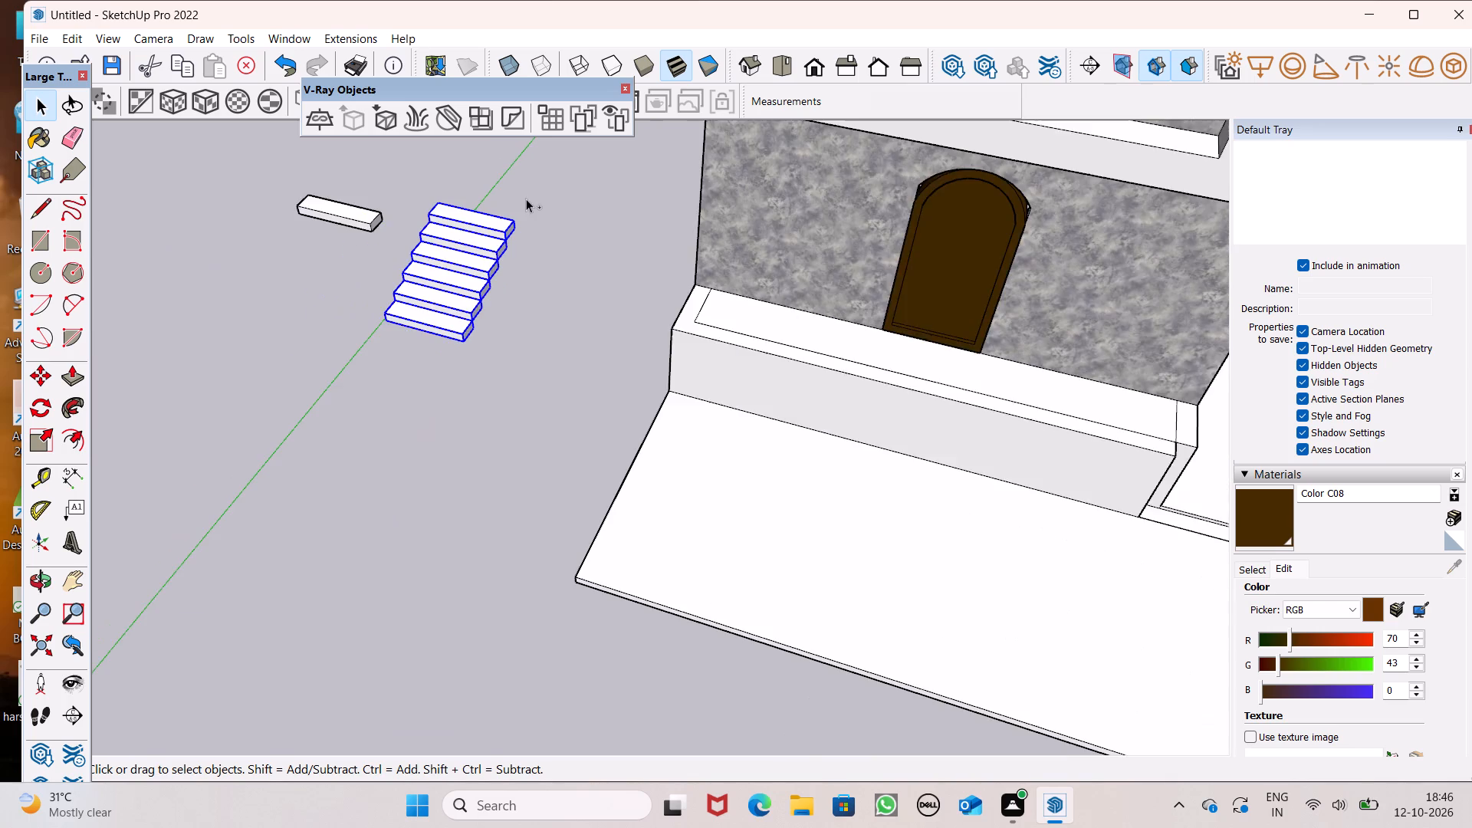
ctrl+scroll(526, 199, down, 6)
scroll(508, 249, up, 1)
ctrl+right_click(487, 255)
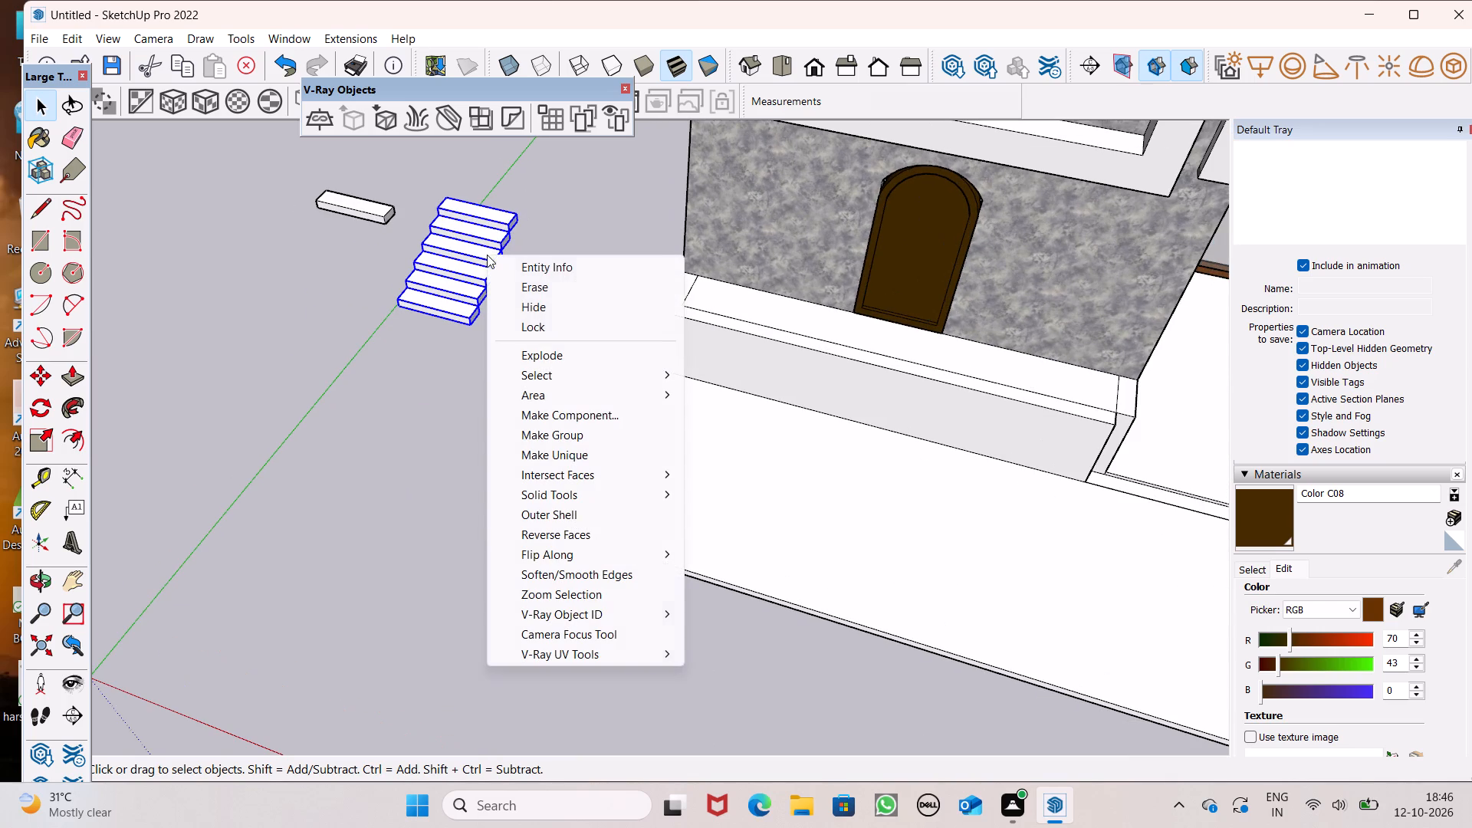
ctrl+click(547, 433)
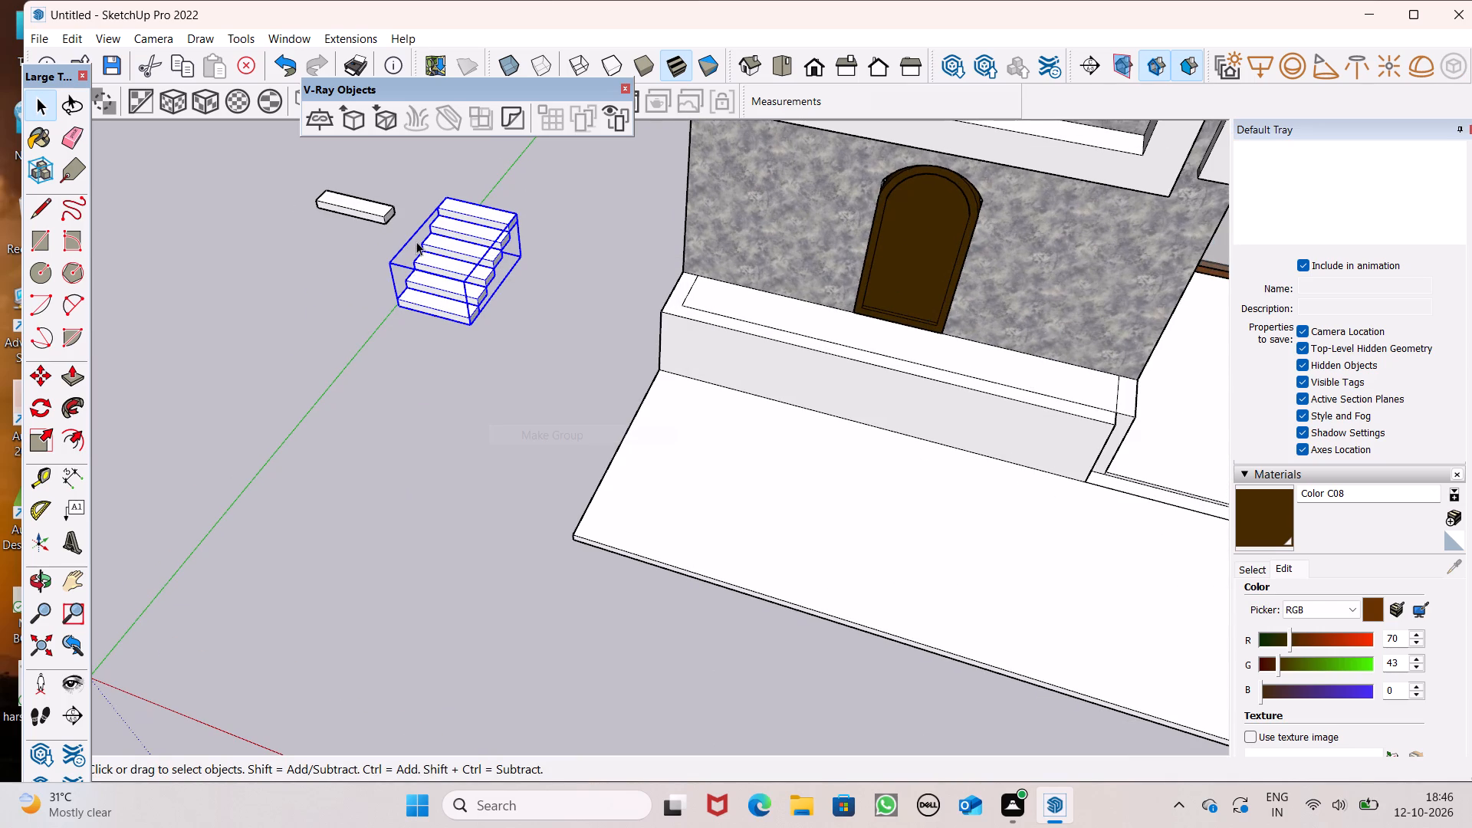
Move the stair group about 23' 5" onto the base slab in front of the low wall below the arched door.
key(m)
key(Return)
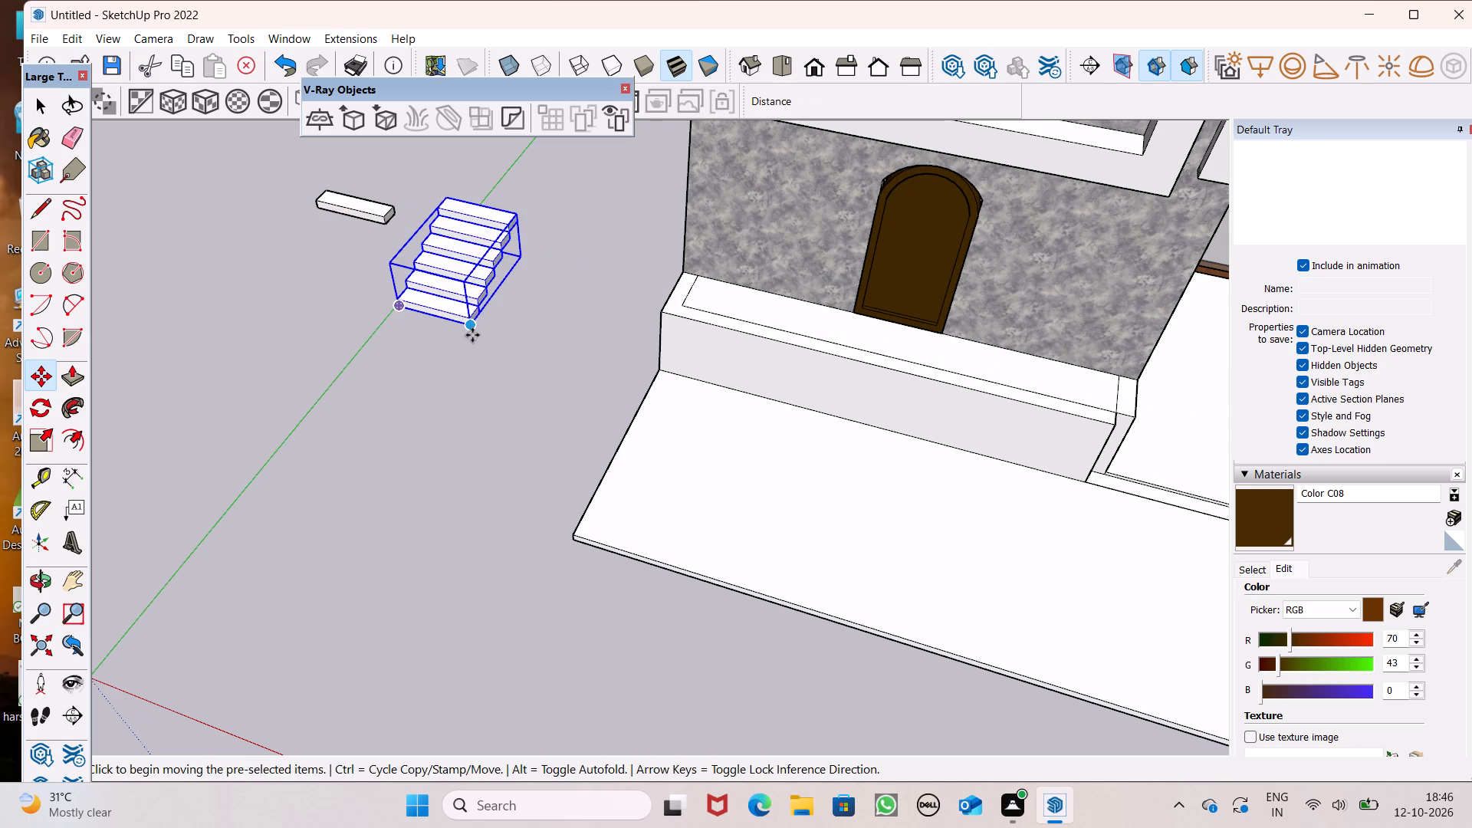
drag(474, 327, 893, 547)
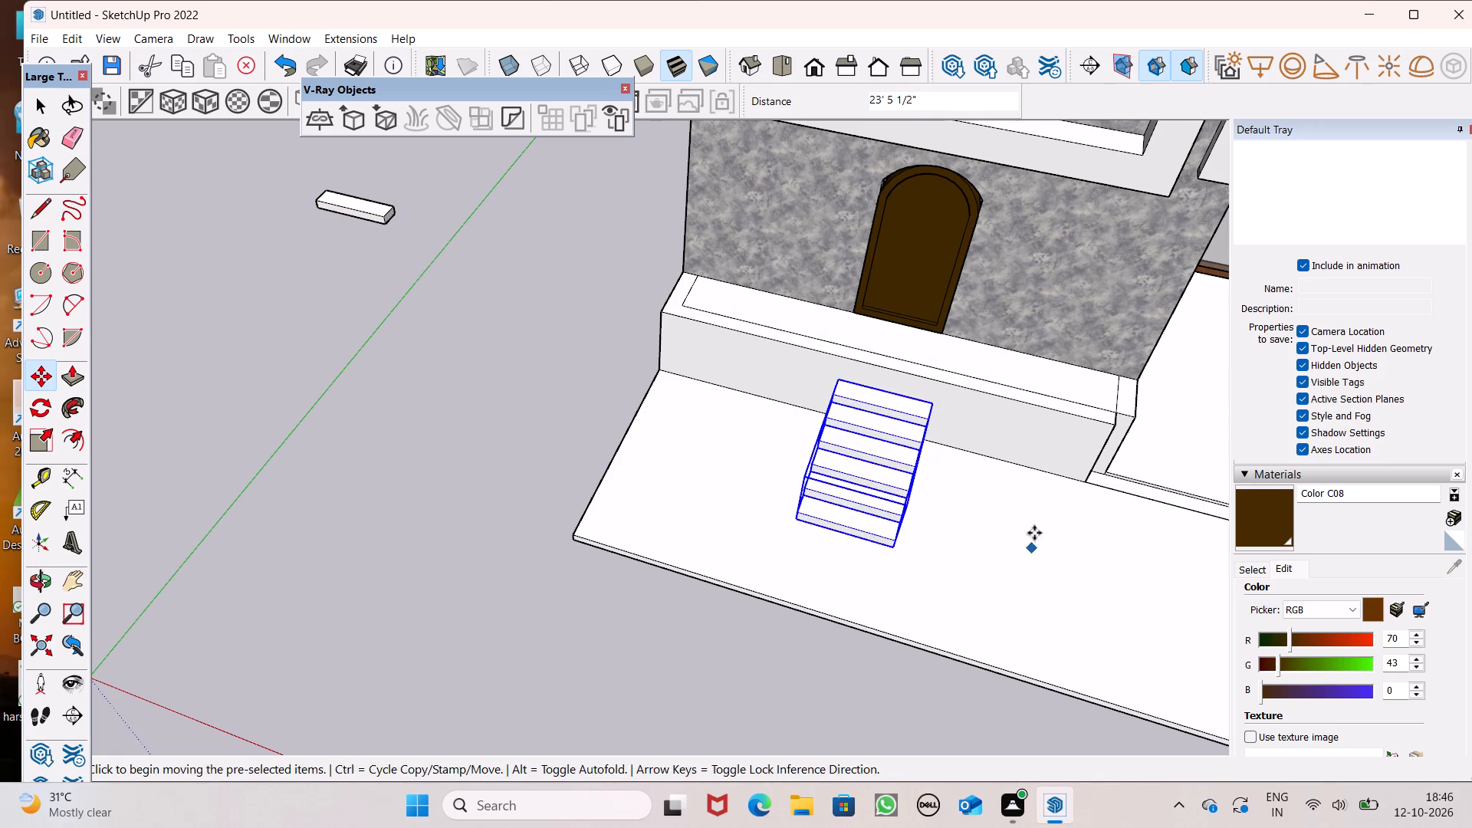
Nudge the stair group by its top corner against the low wall and adjust its height on the base slab.
middle_drag(1034, 521, 705, 402)
scroll(842, 487, up, 6)
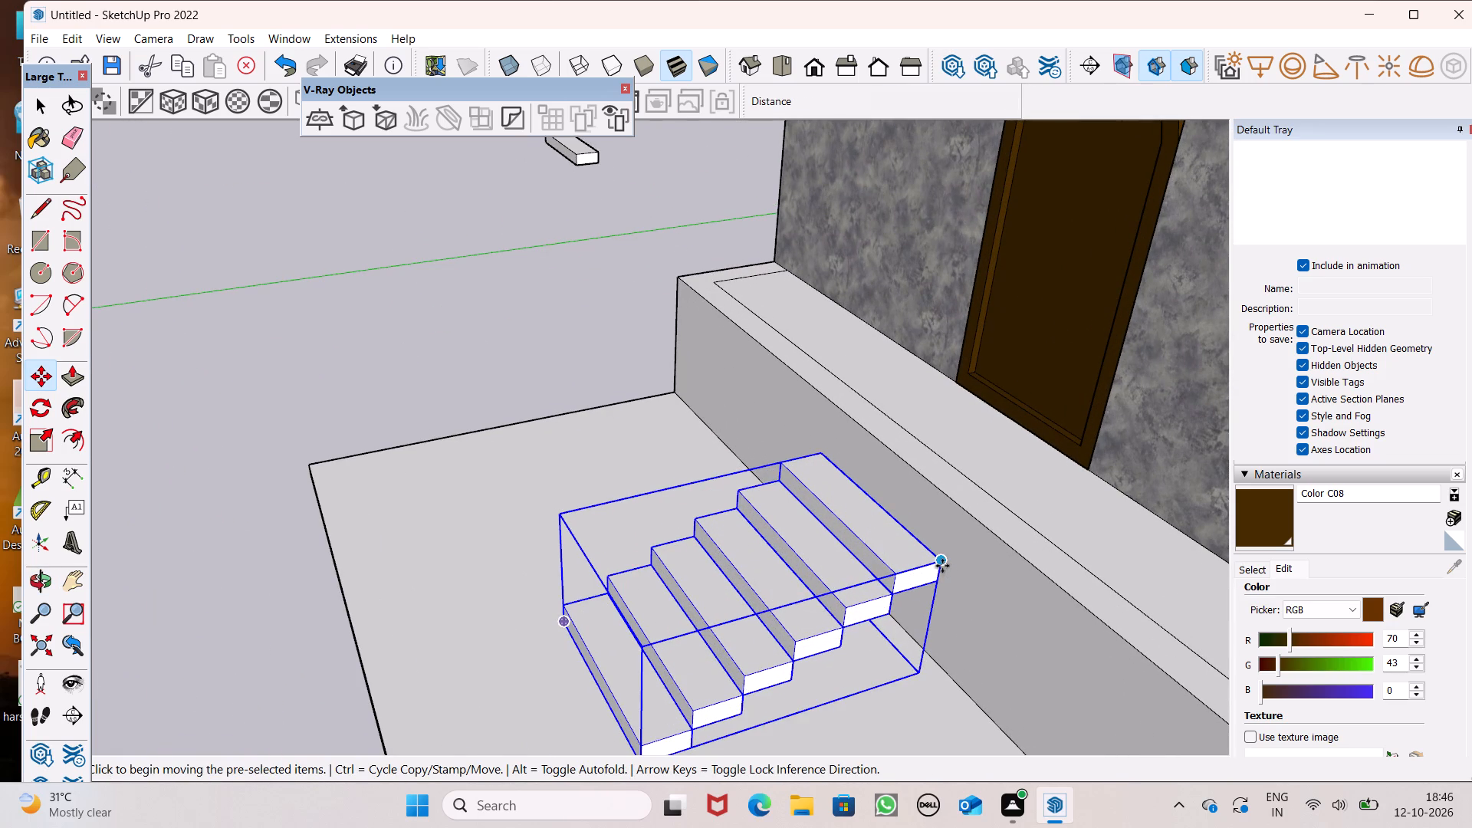
drag(941, 563, 924, 524)
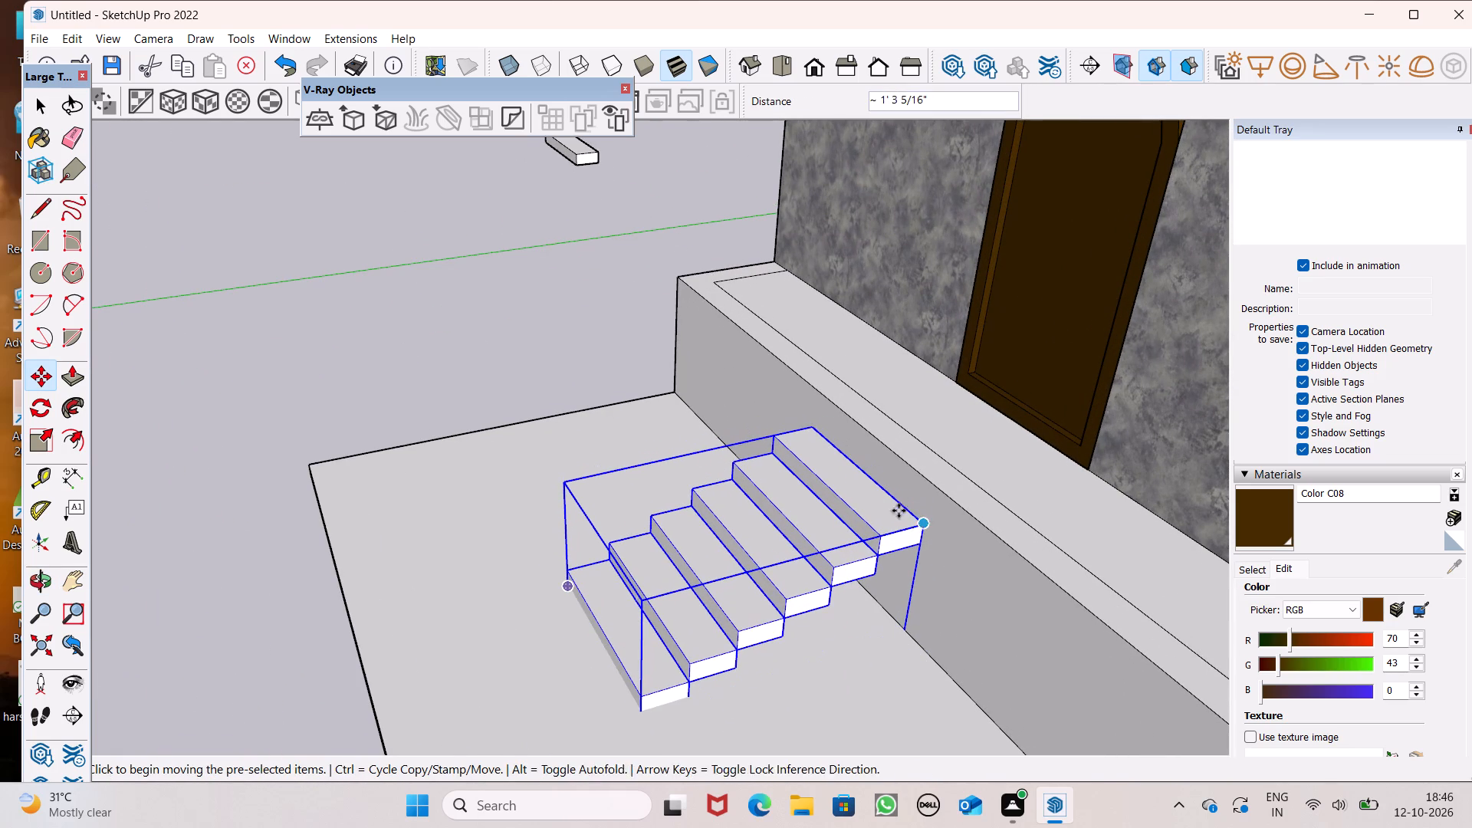
click(583, 159)
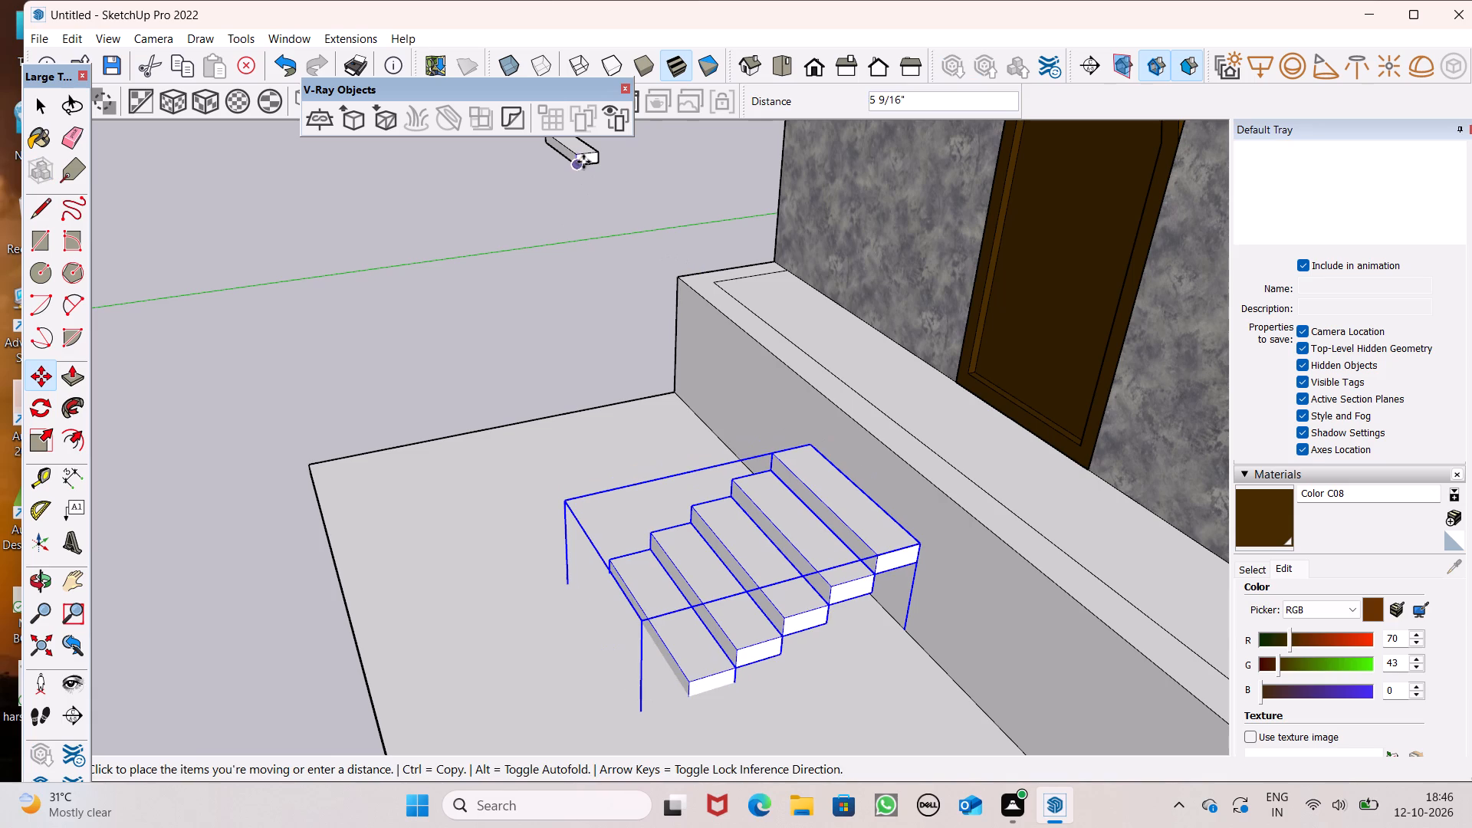
drag(573, 161, 811, 346)
key(space)
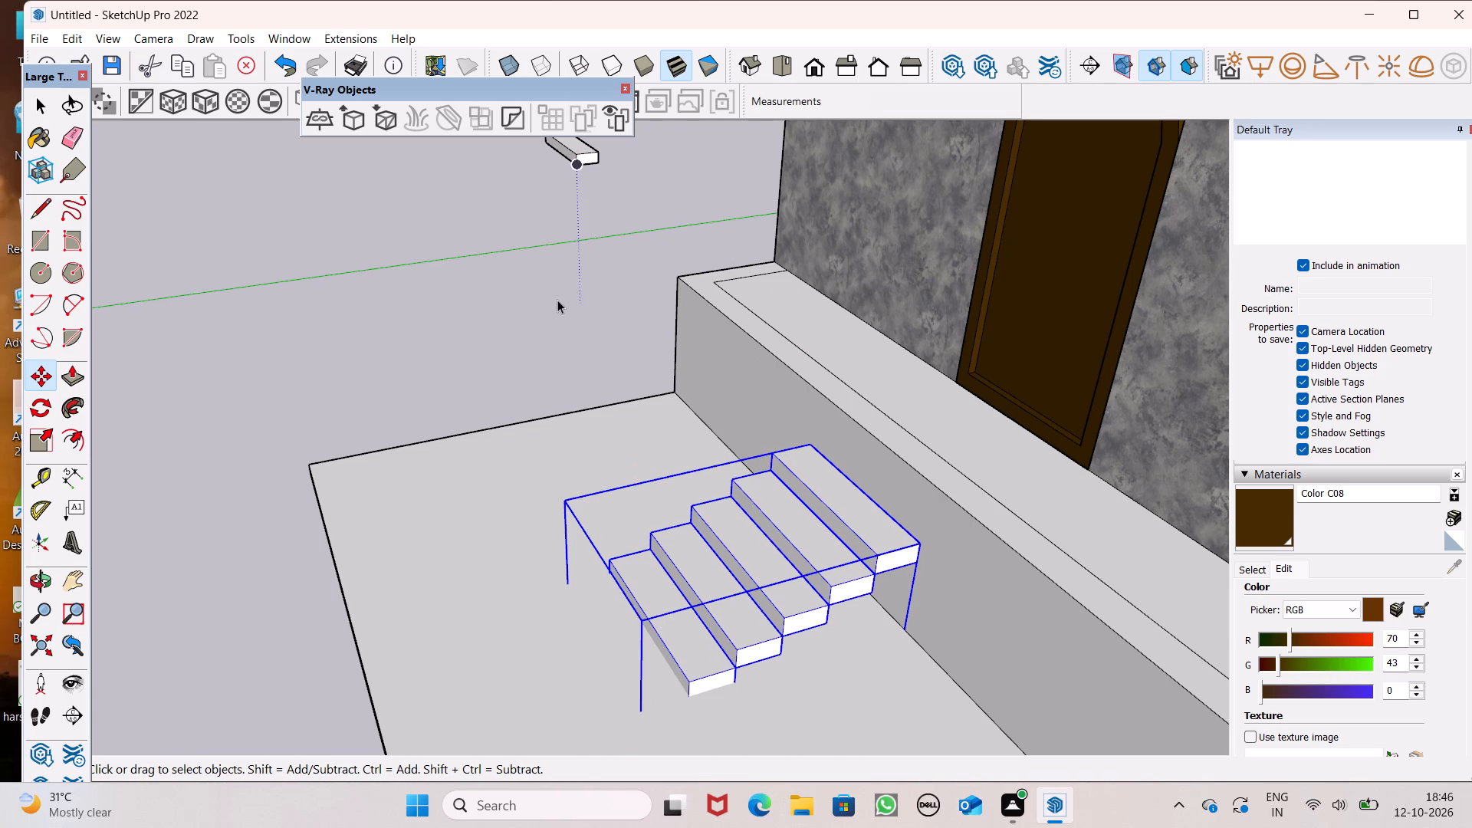
click(555, 297)
click(797, 557)
scroll(742, 496, down, 2)
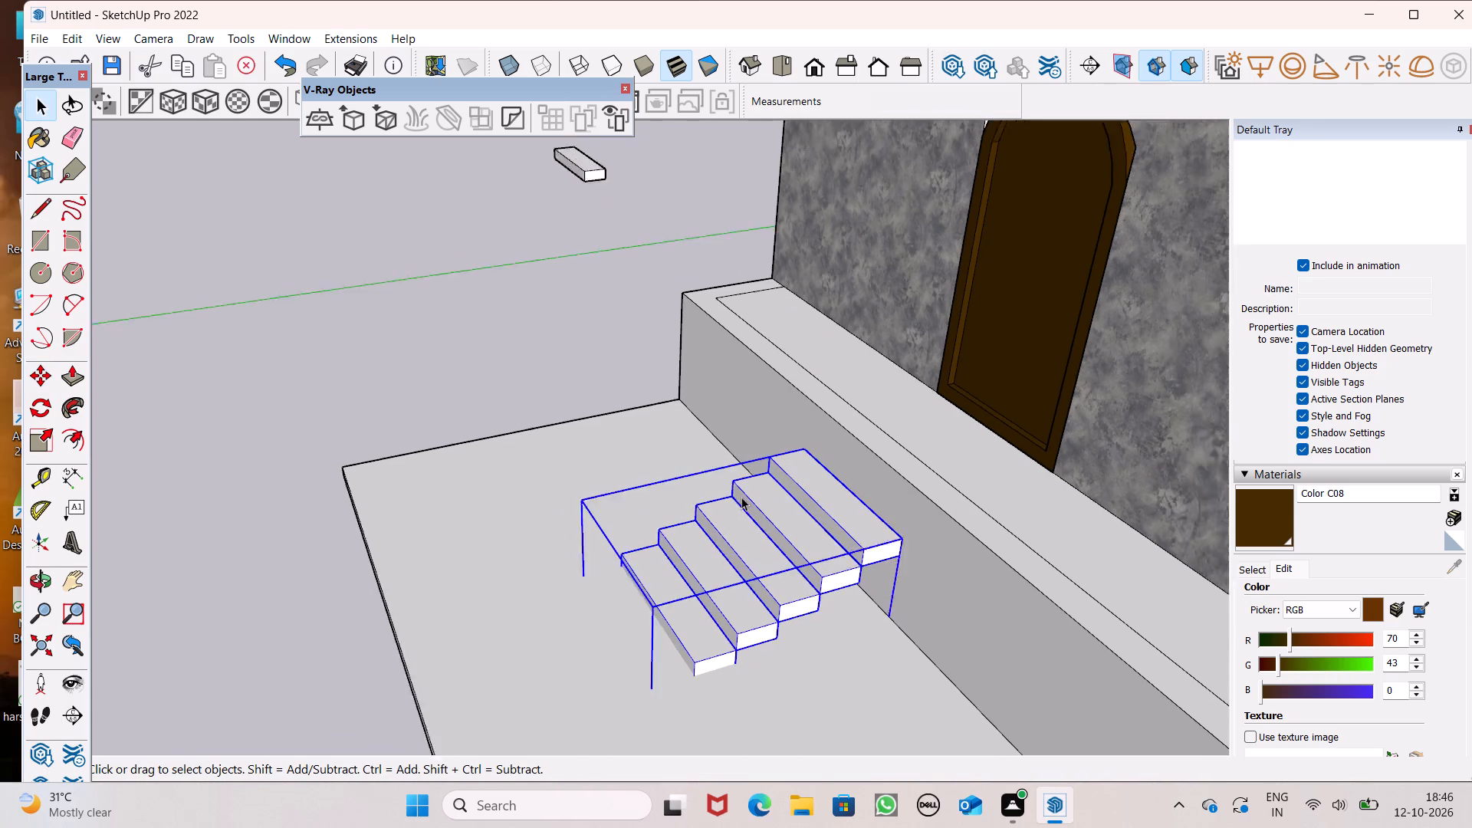
Move the stair group about 2' 4" along the low wall toward the wall's far end.
scroll(741, 497, down, 1)
scroll(761, 671, up, 1)
middle_drag(761, 671, 737, 504)
key(m)
key(Return)
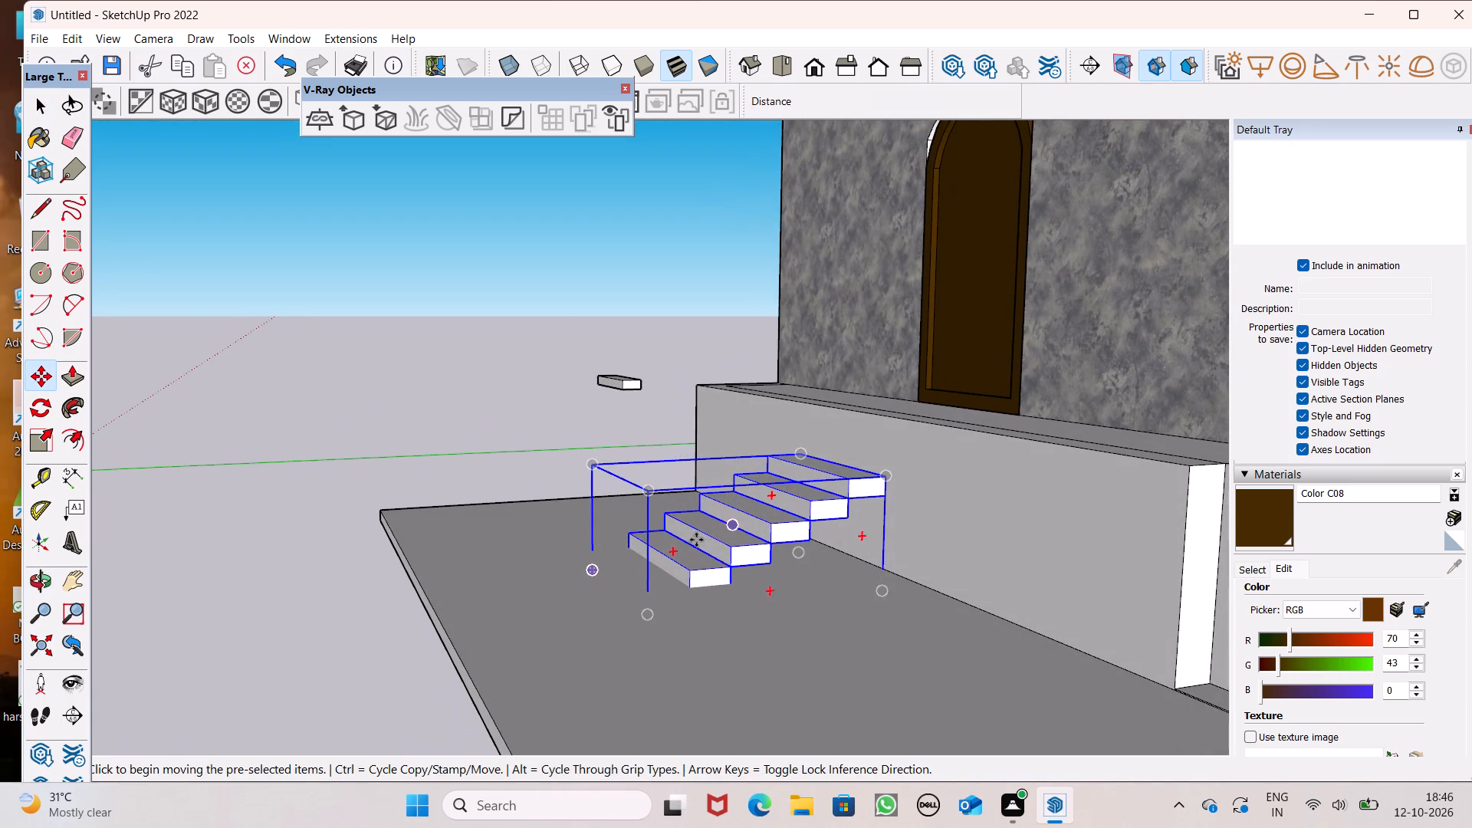
drag(643, 616, 613, 590)
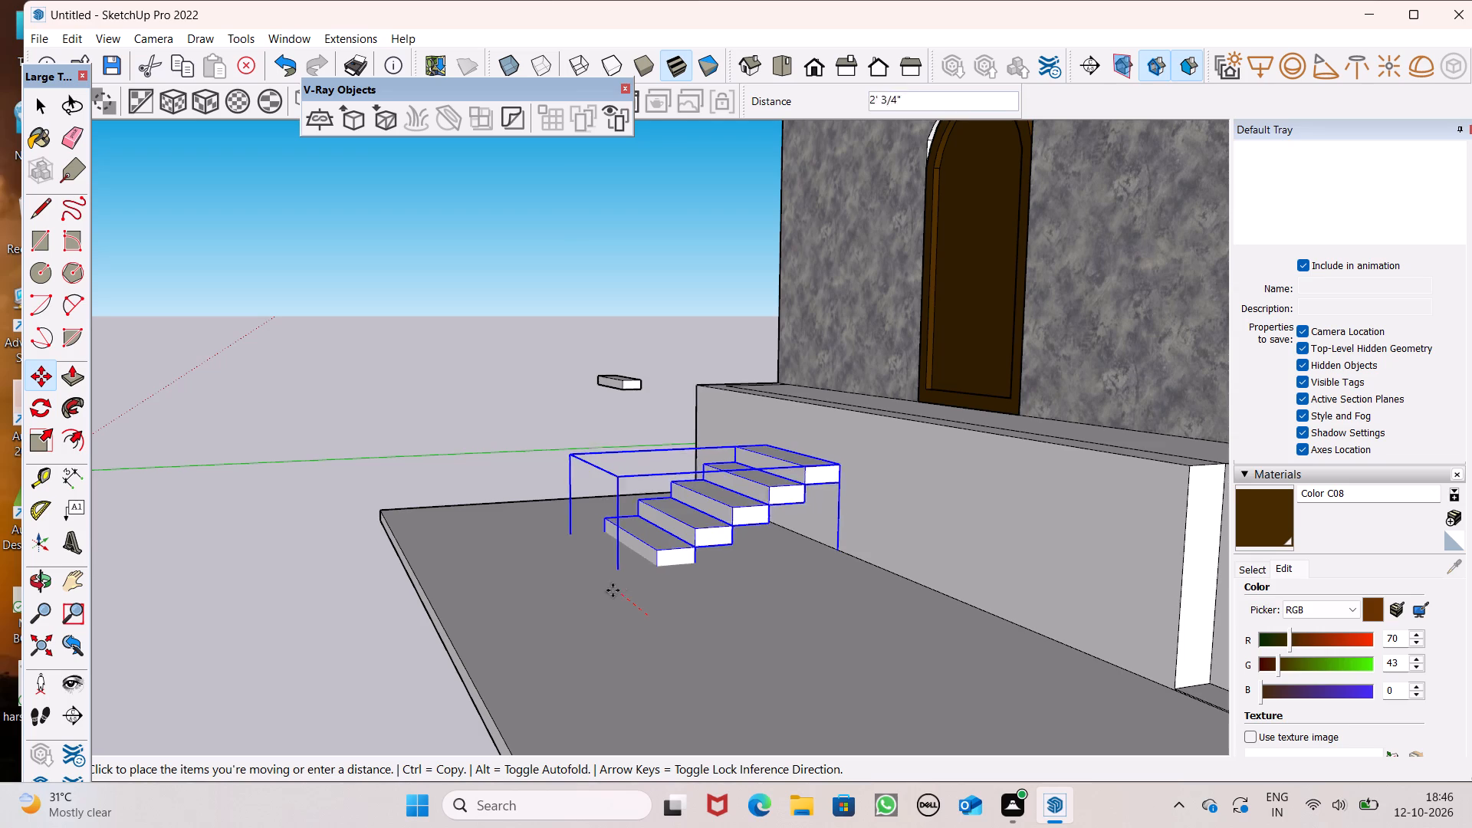
drag(613, 590, 609, 596)
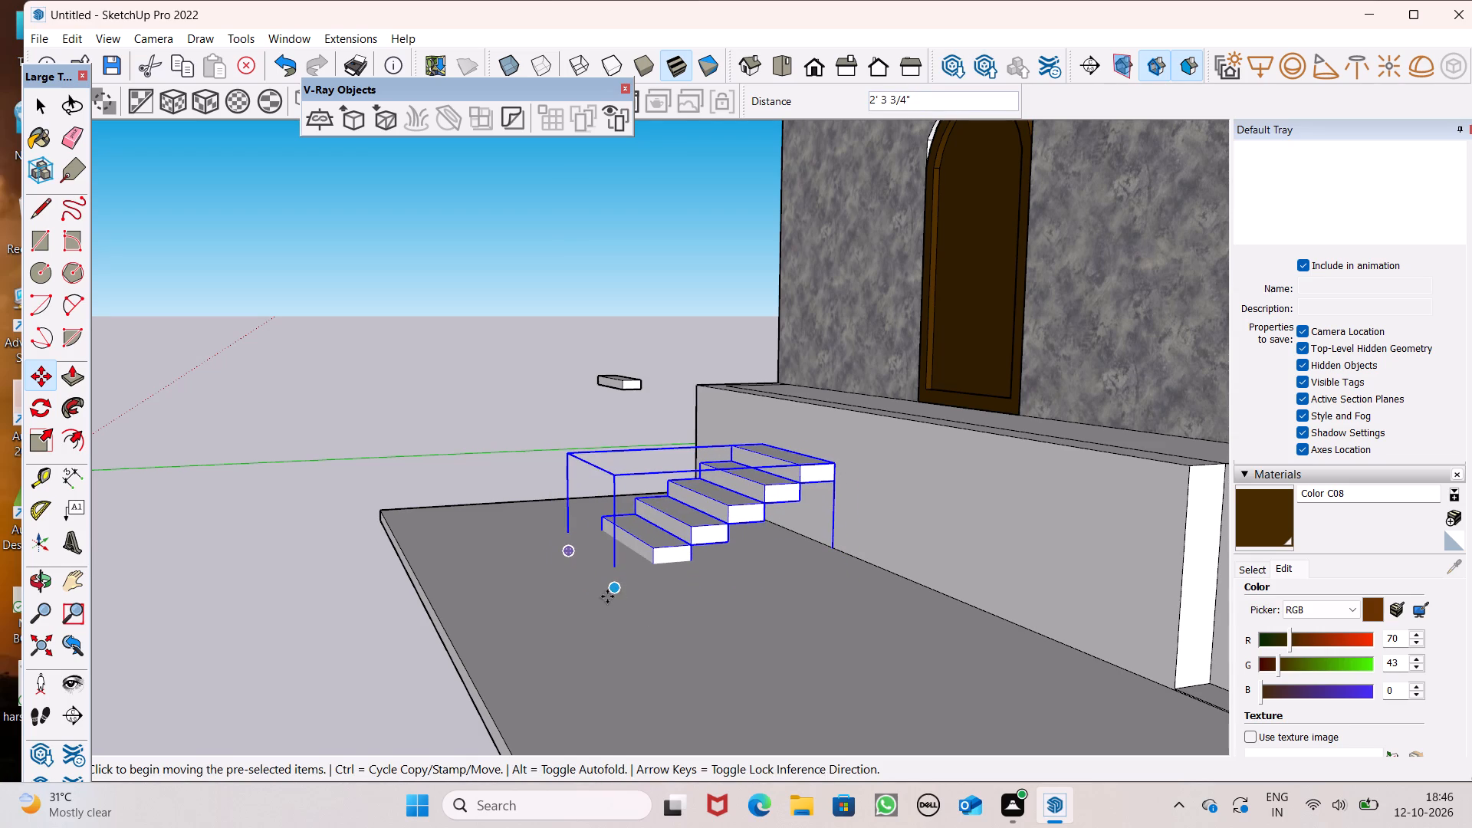
Raise the stair group and seat its lower back corner on the base slab at the foot of the low wall.
drag(607, 594, 616, 547)
middle_drag(741, 590, 621, 592)
scroll(756, 534, up, 2)
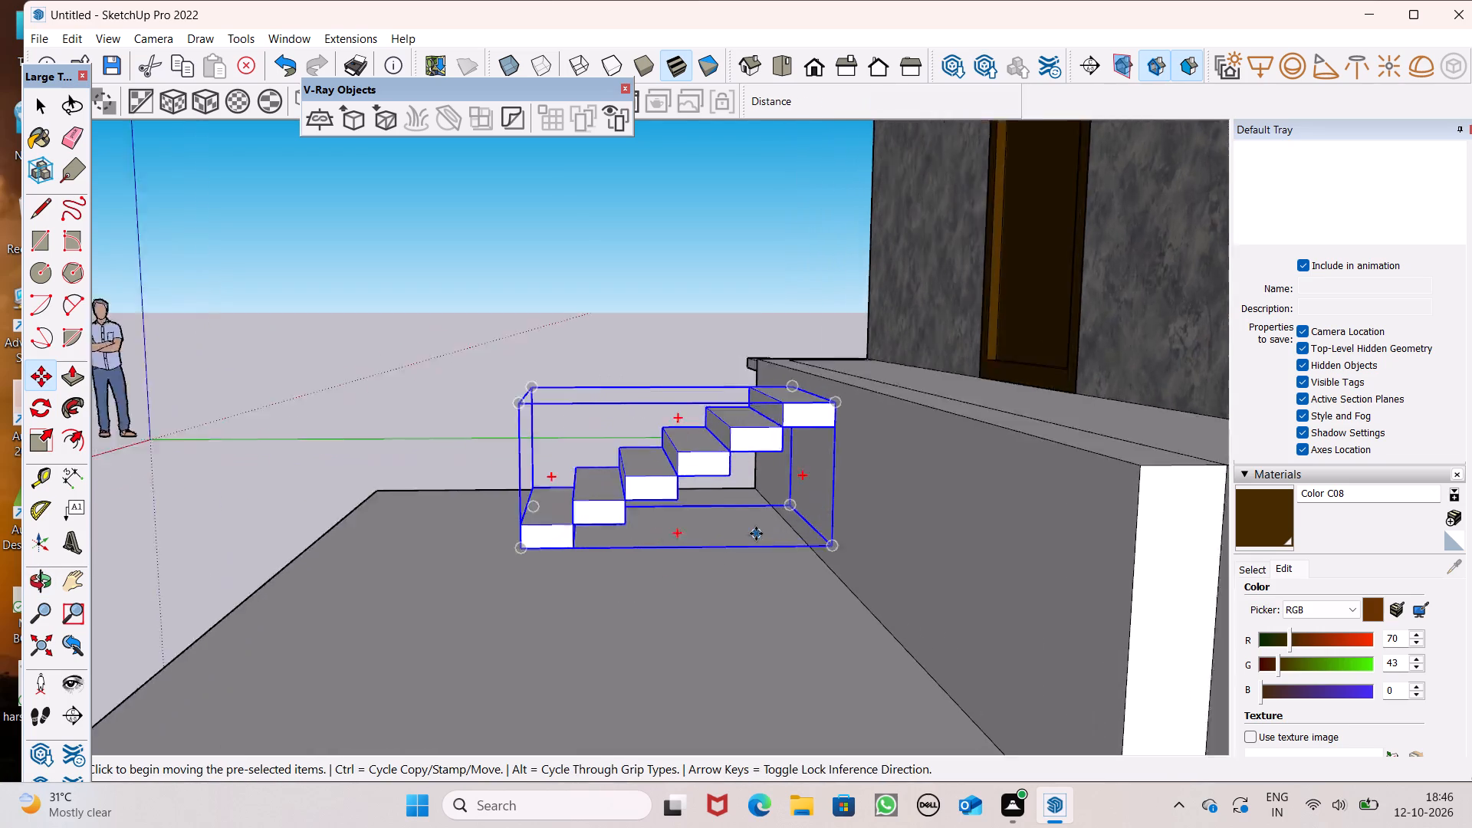
scroll(756, 534, up, 5)
drag(901, 565, 894, 597)
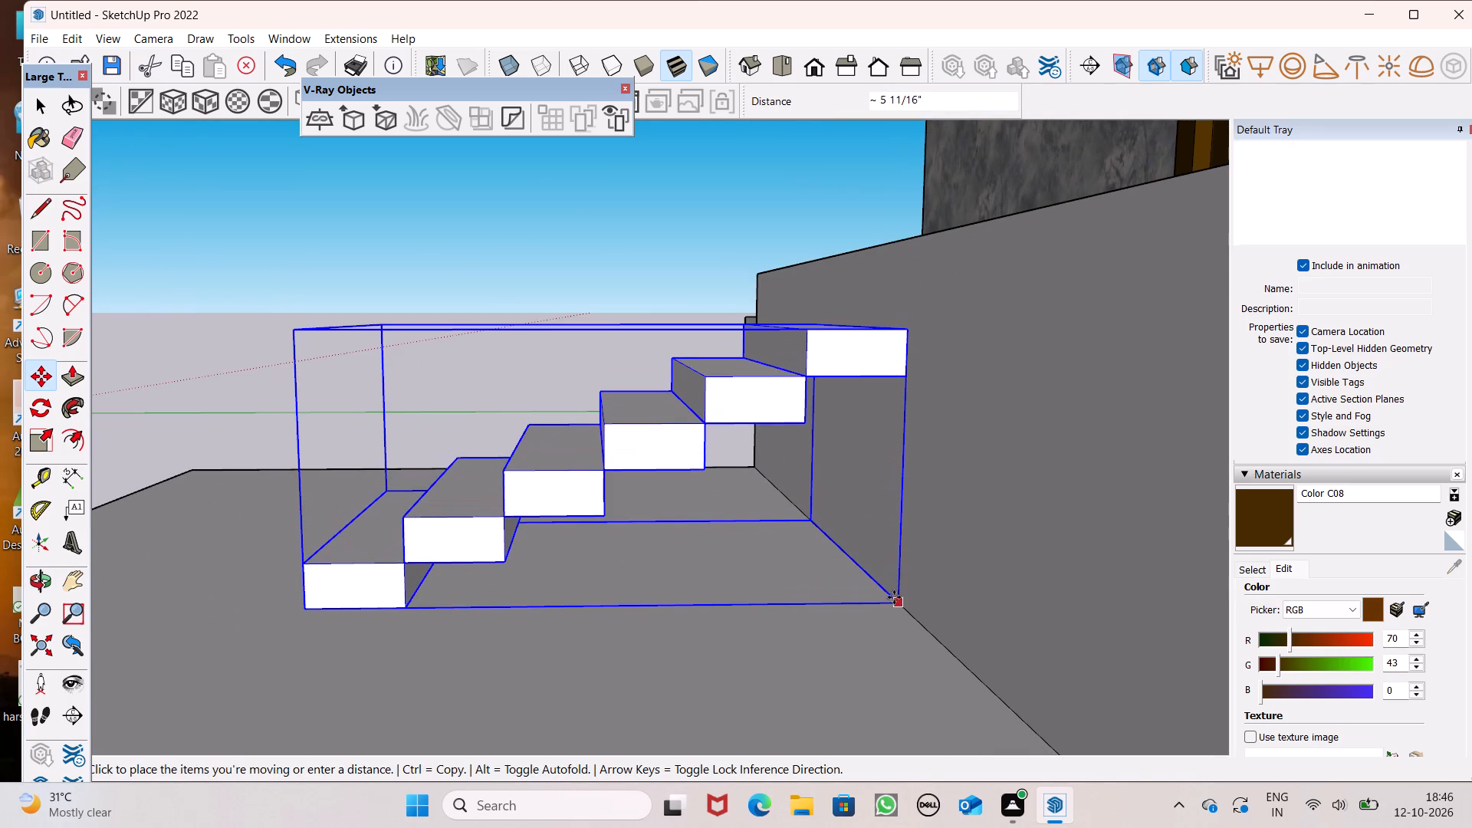
drag(894, 597, 894, 598)
Shift the stair group across the base slab, slightly away from the low wall, and deselect it.
scroll(780, 504, down, 6)
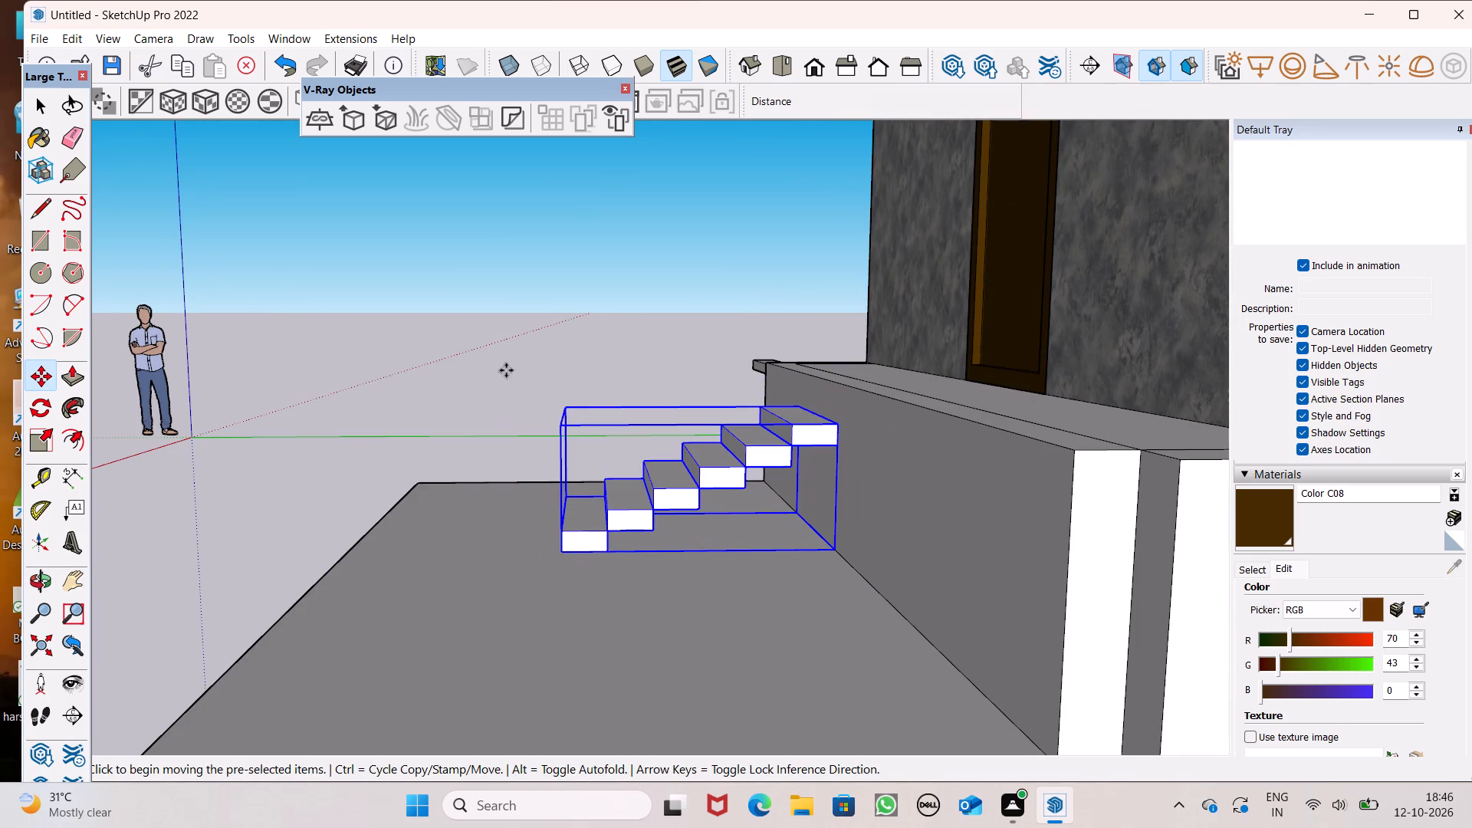
drag(563, 557, 526, 568)
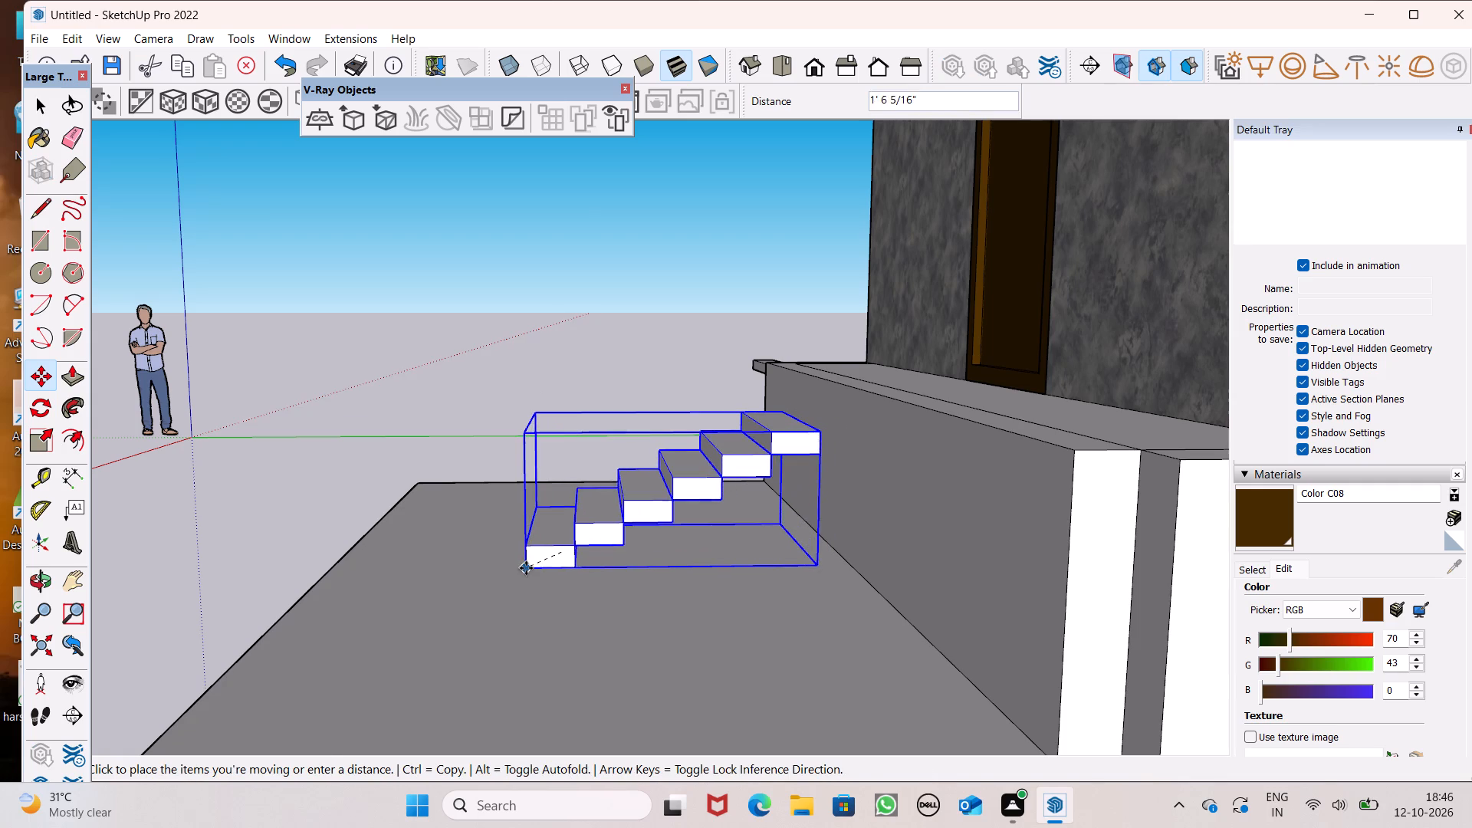
drag(526, 568, 511, 571)
key(space)
click(486, 391)
scroll(513, 415, down, 4)
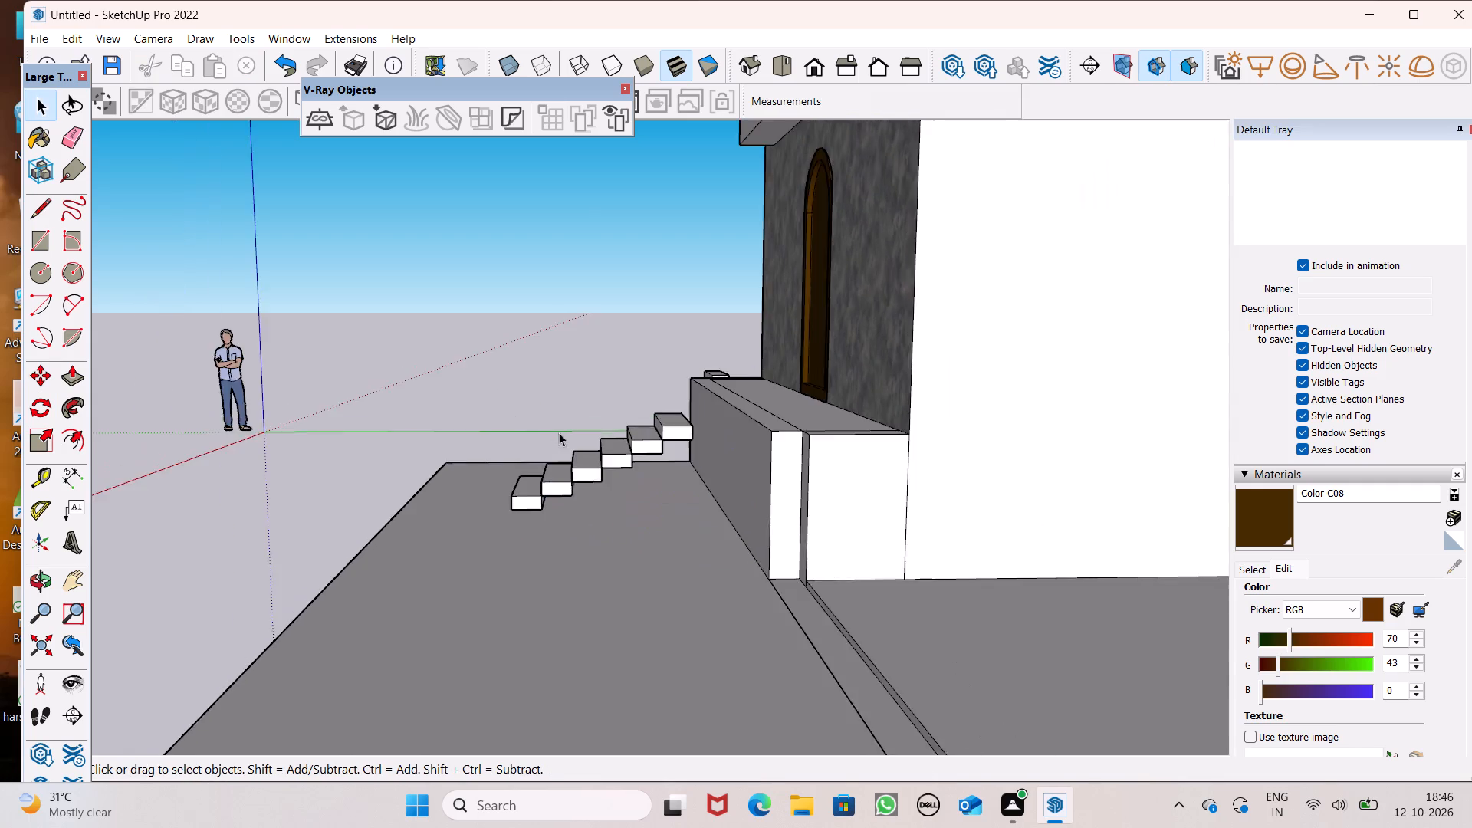
Copy the spare slab about 27' 5" onto the stair's upper end as an additional top step beside the low wall.
middle_drag(570, 462, 705, 623)
click(563, 211)
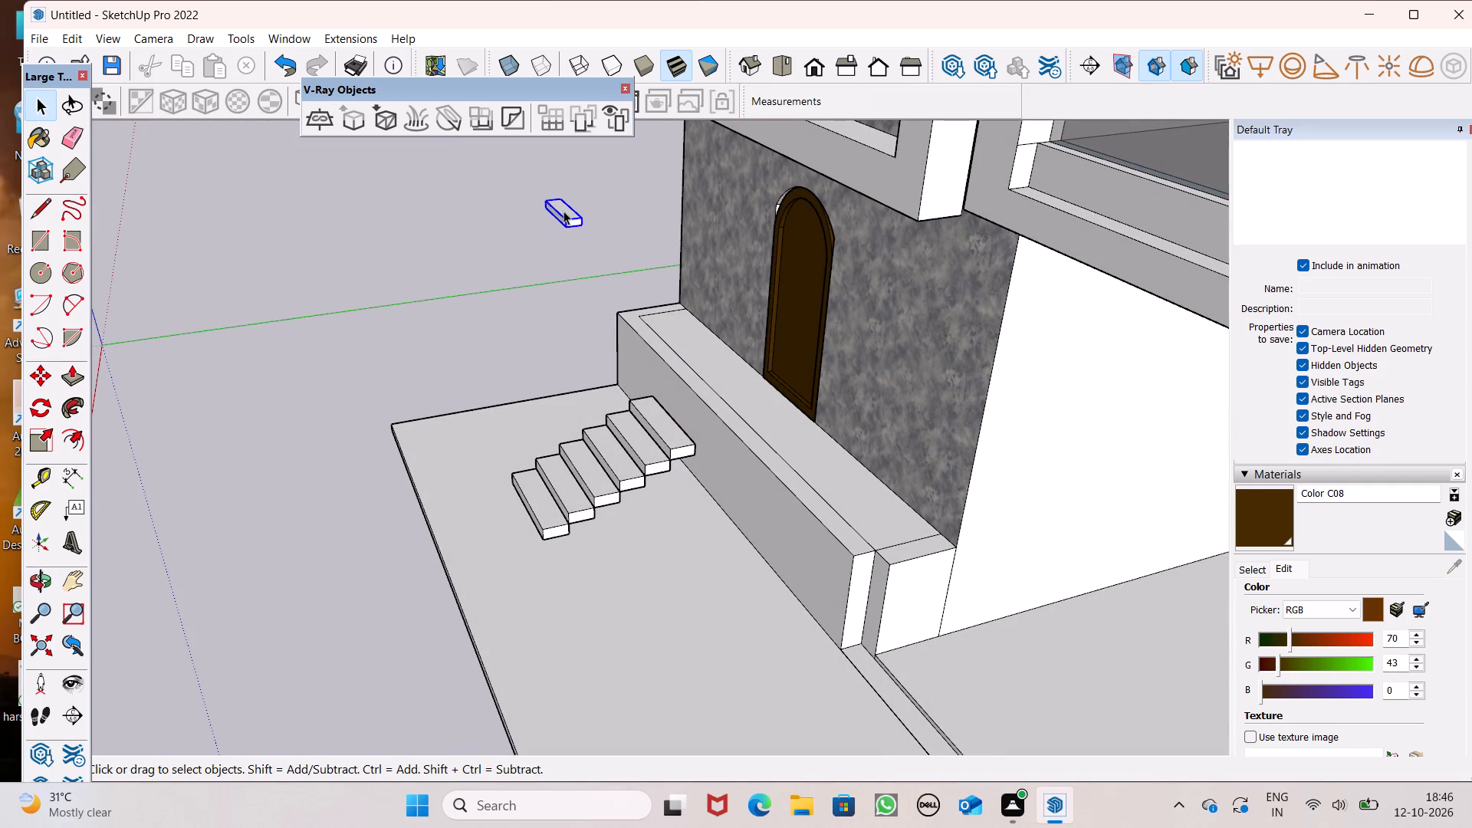
scroll(749, 287, up, 2)
key(m)
key(Return)
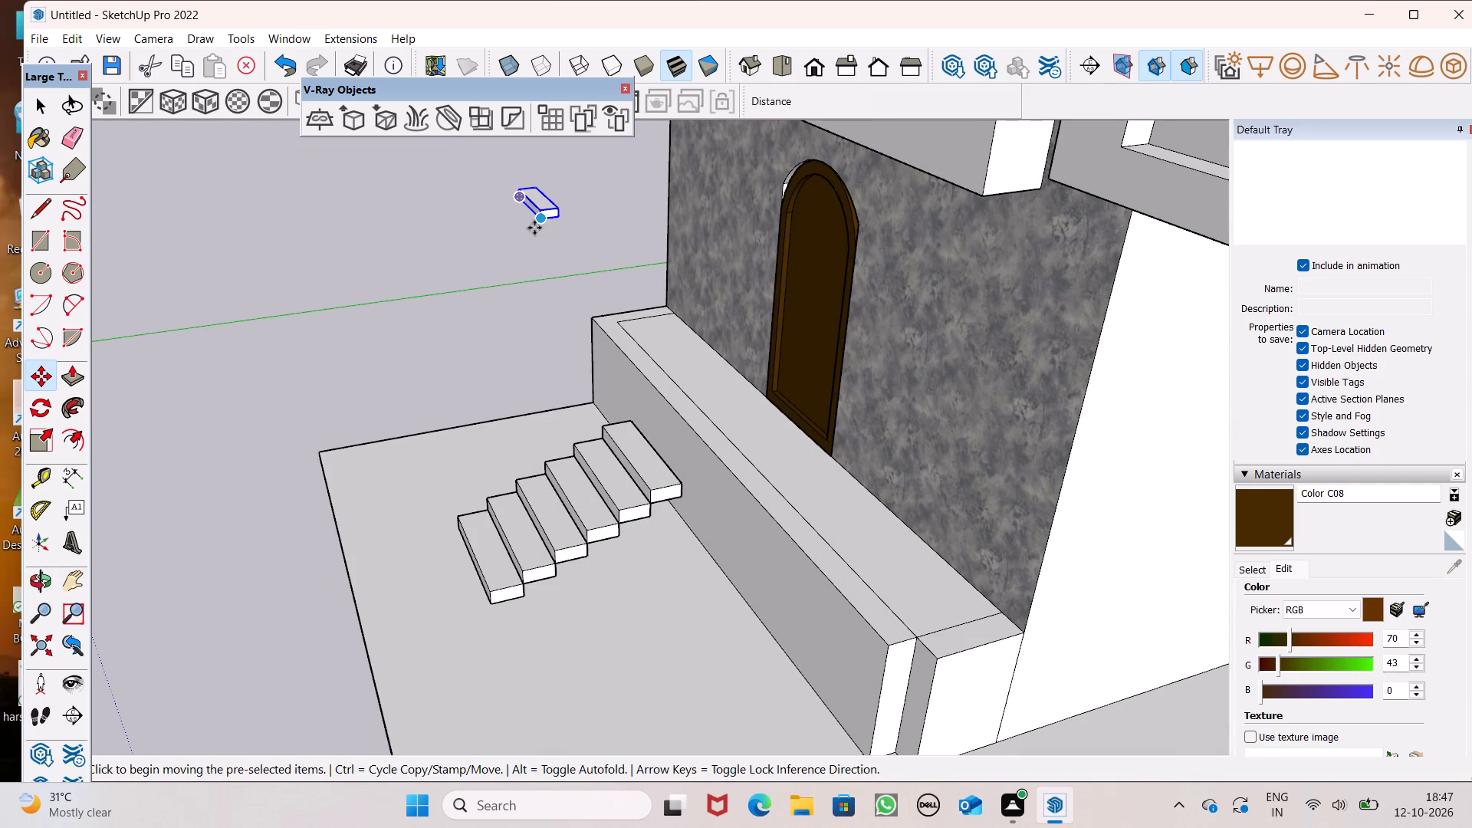
drag(538, 225, 687, 481)
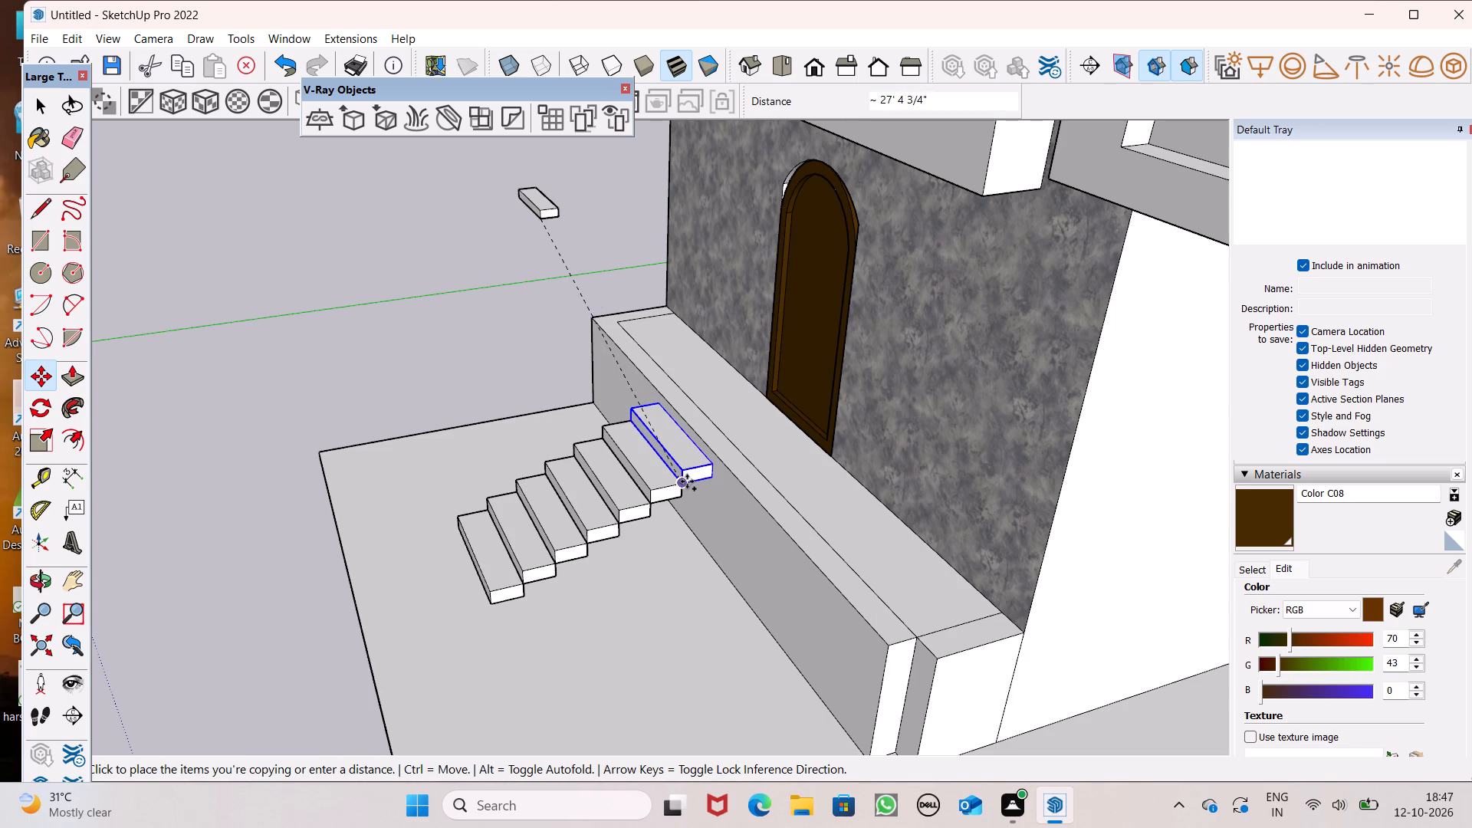
drag(687, 481, 687, 490)
middle_drag(697, 509, 607, 435)
scroll(648, 466, up, 7)
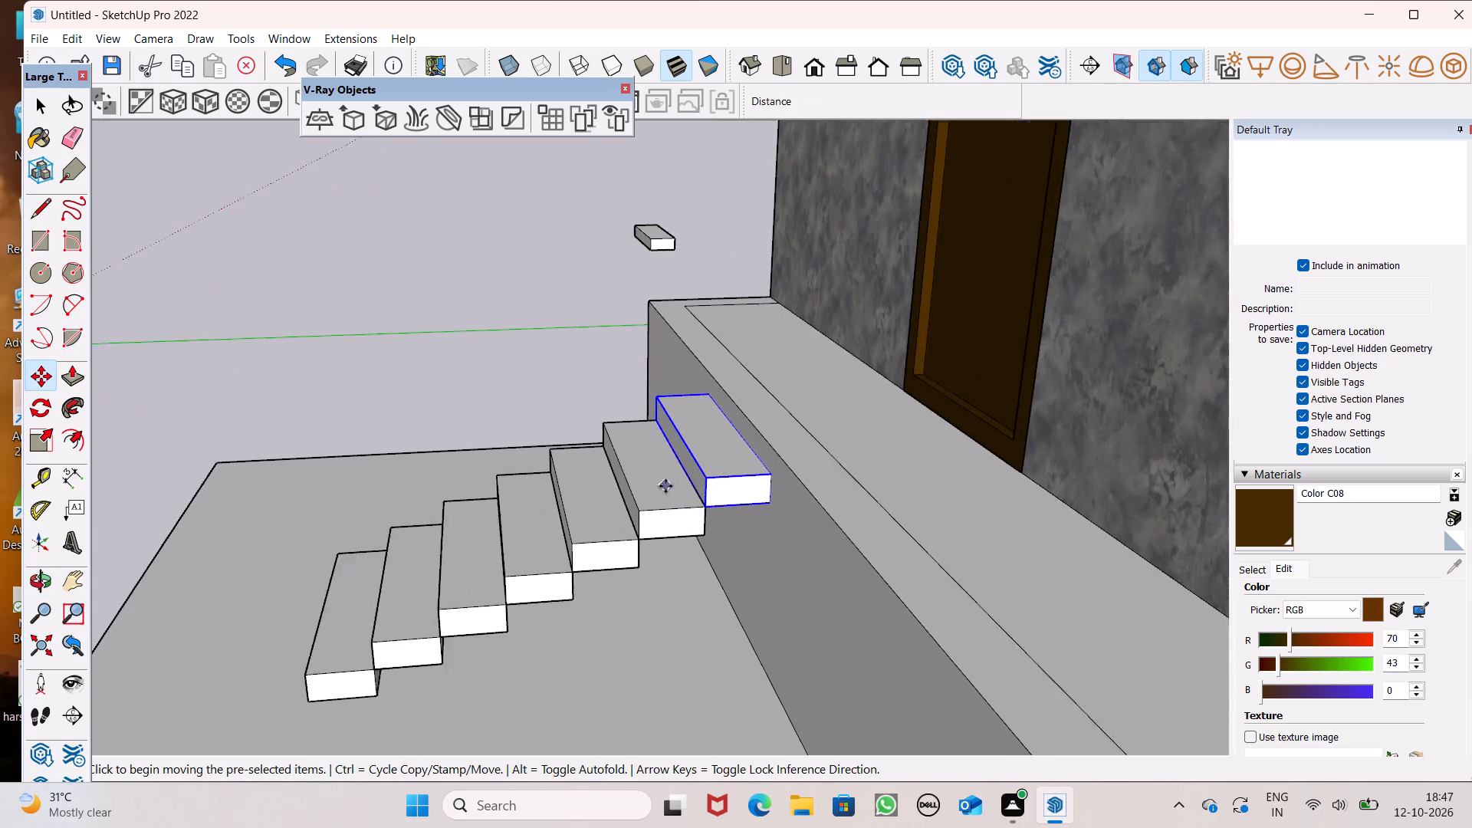
click(706, 510)
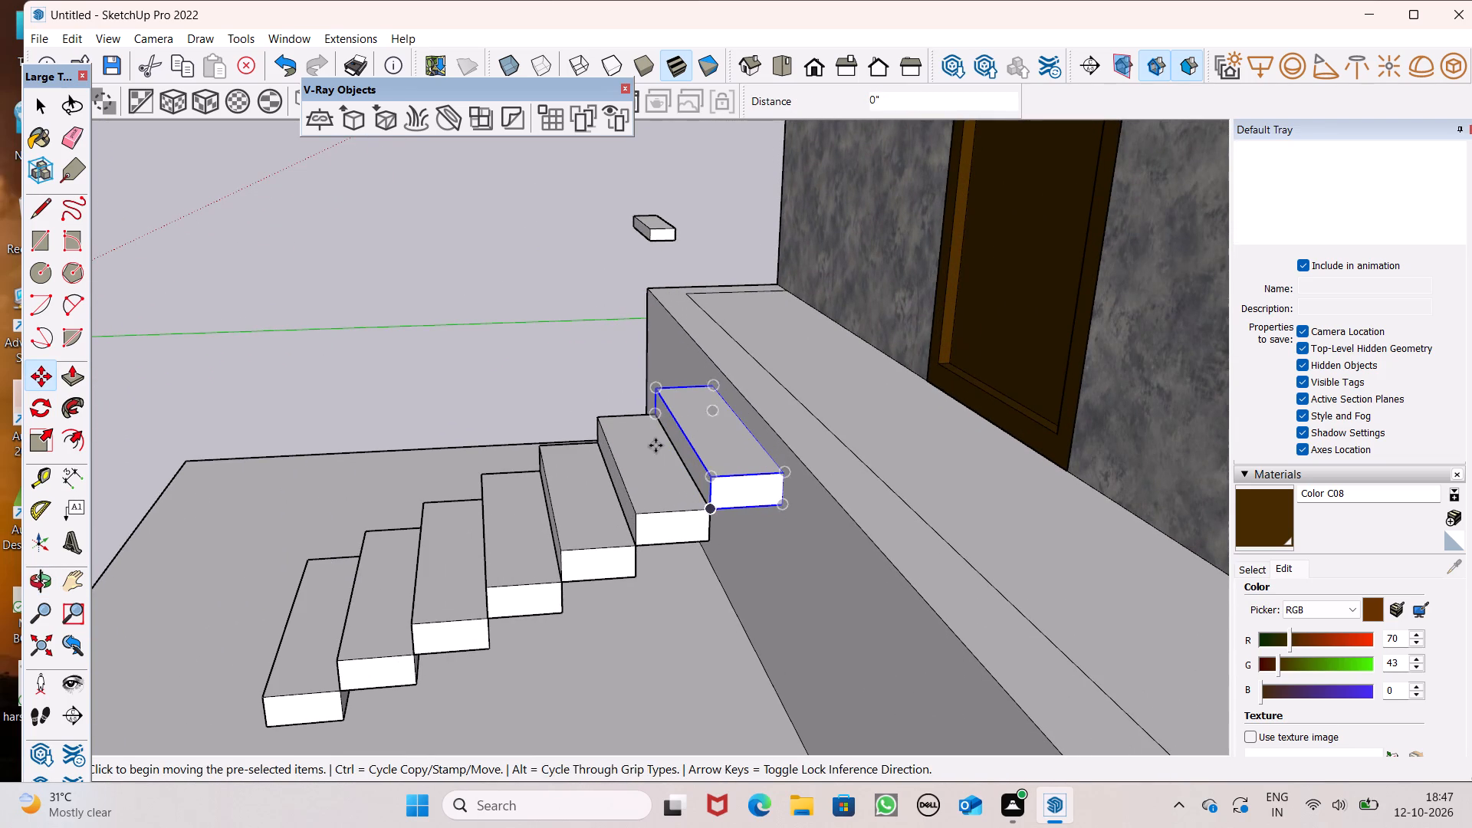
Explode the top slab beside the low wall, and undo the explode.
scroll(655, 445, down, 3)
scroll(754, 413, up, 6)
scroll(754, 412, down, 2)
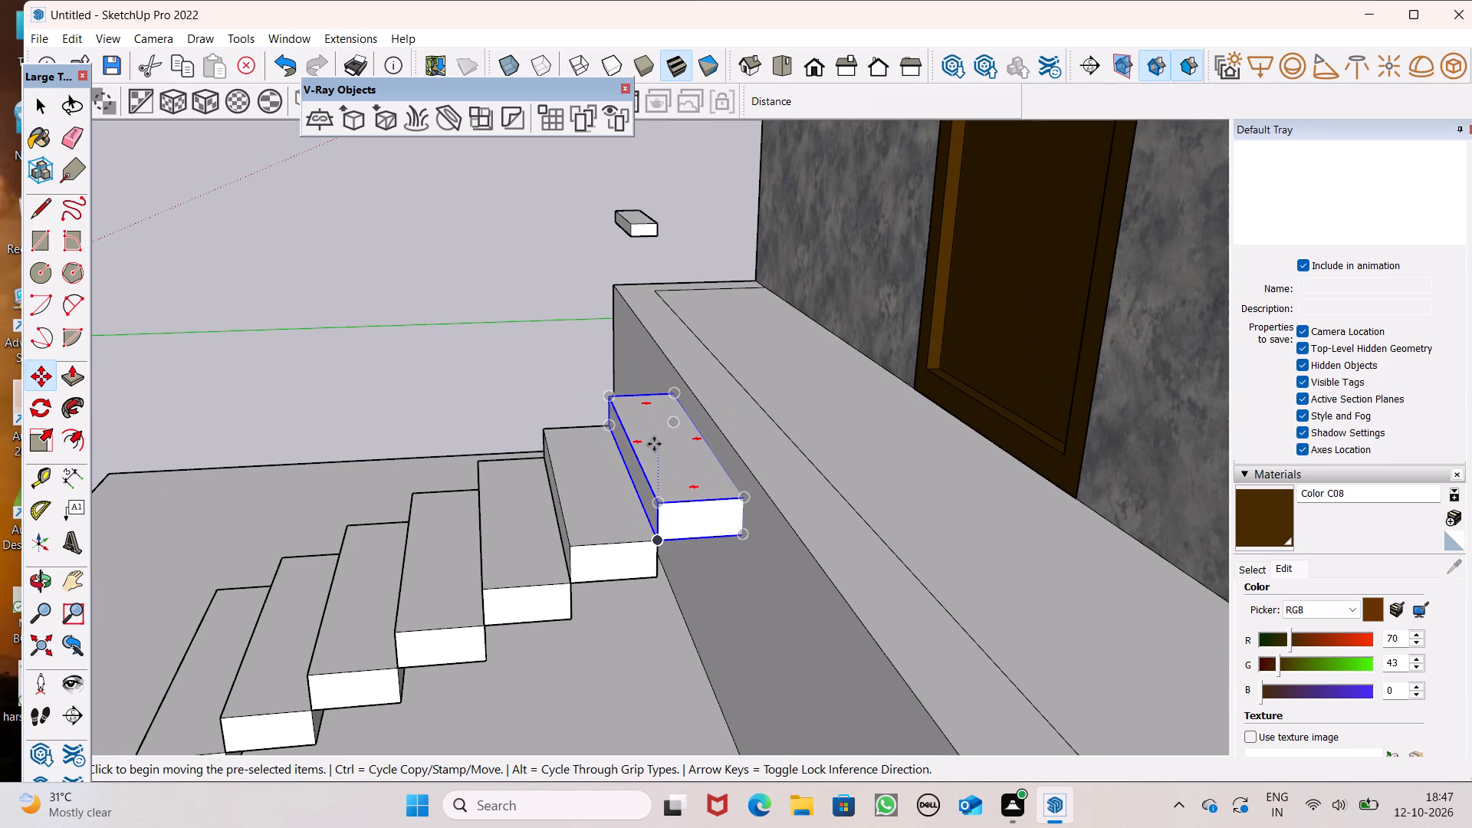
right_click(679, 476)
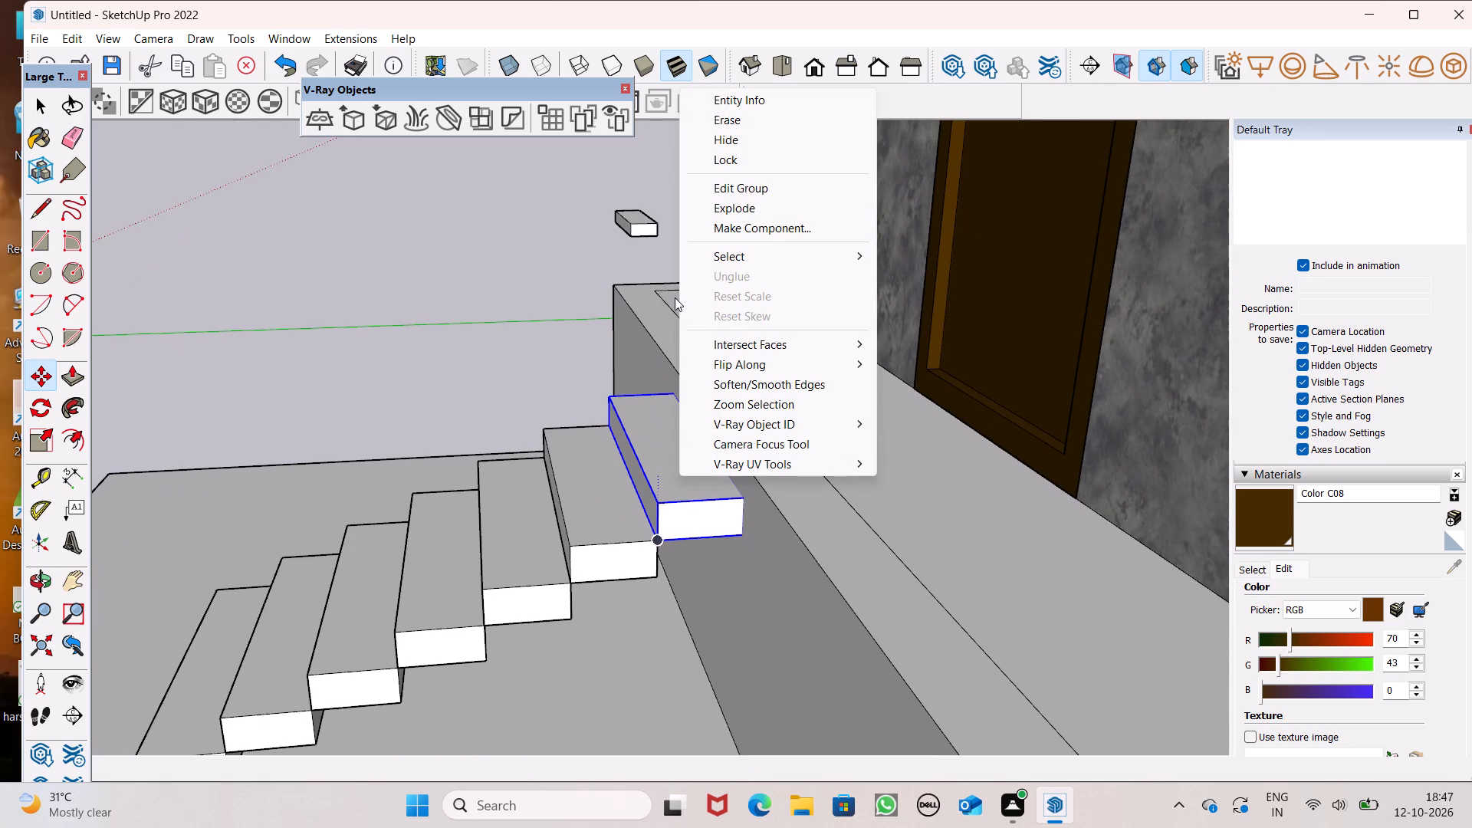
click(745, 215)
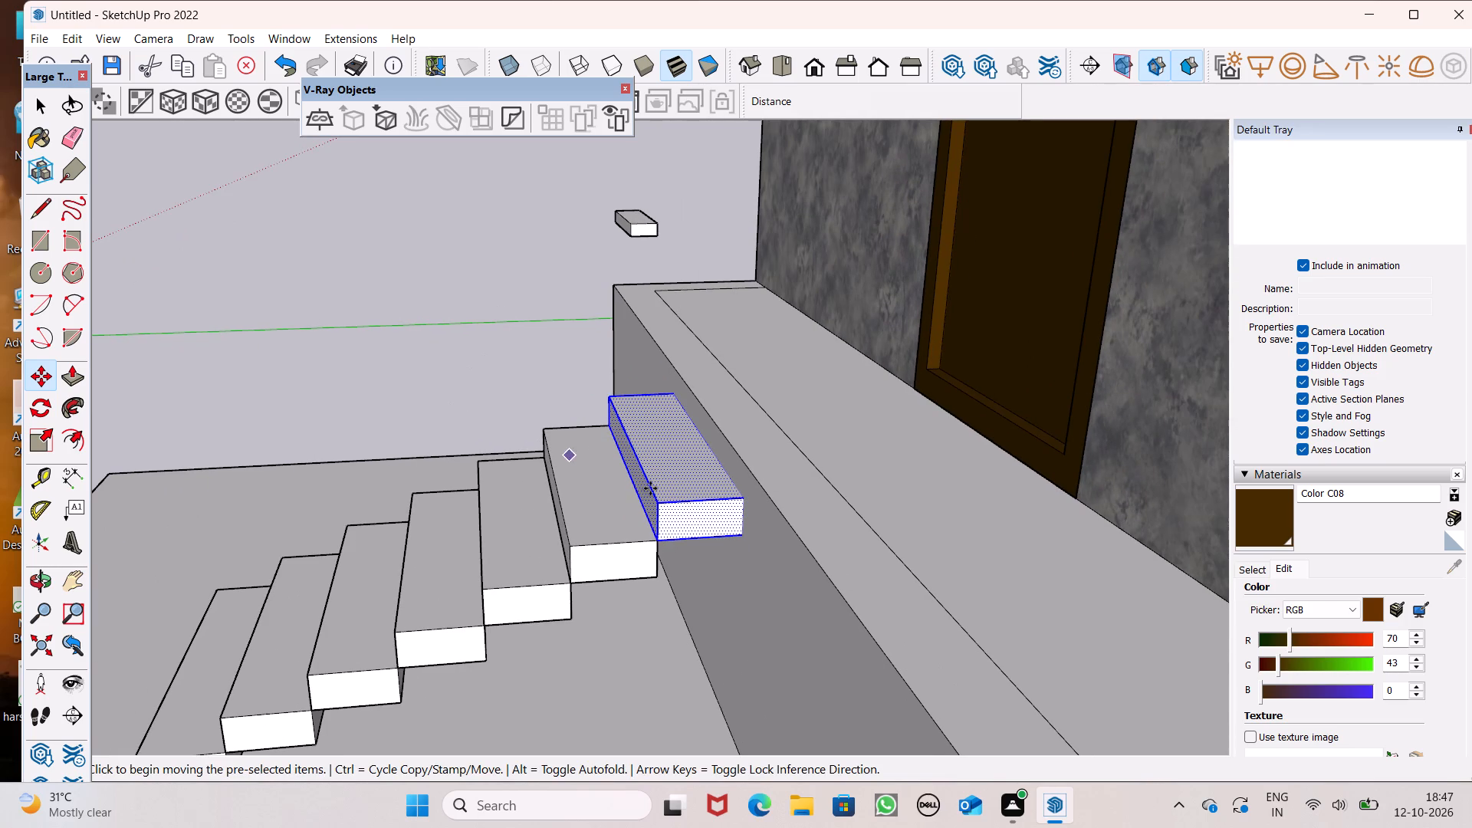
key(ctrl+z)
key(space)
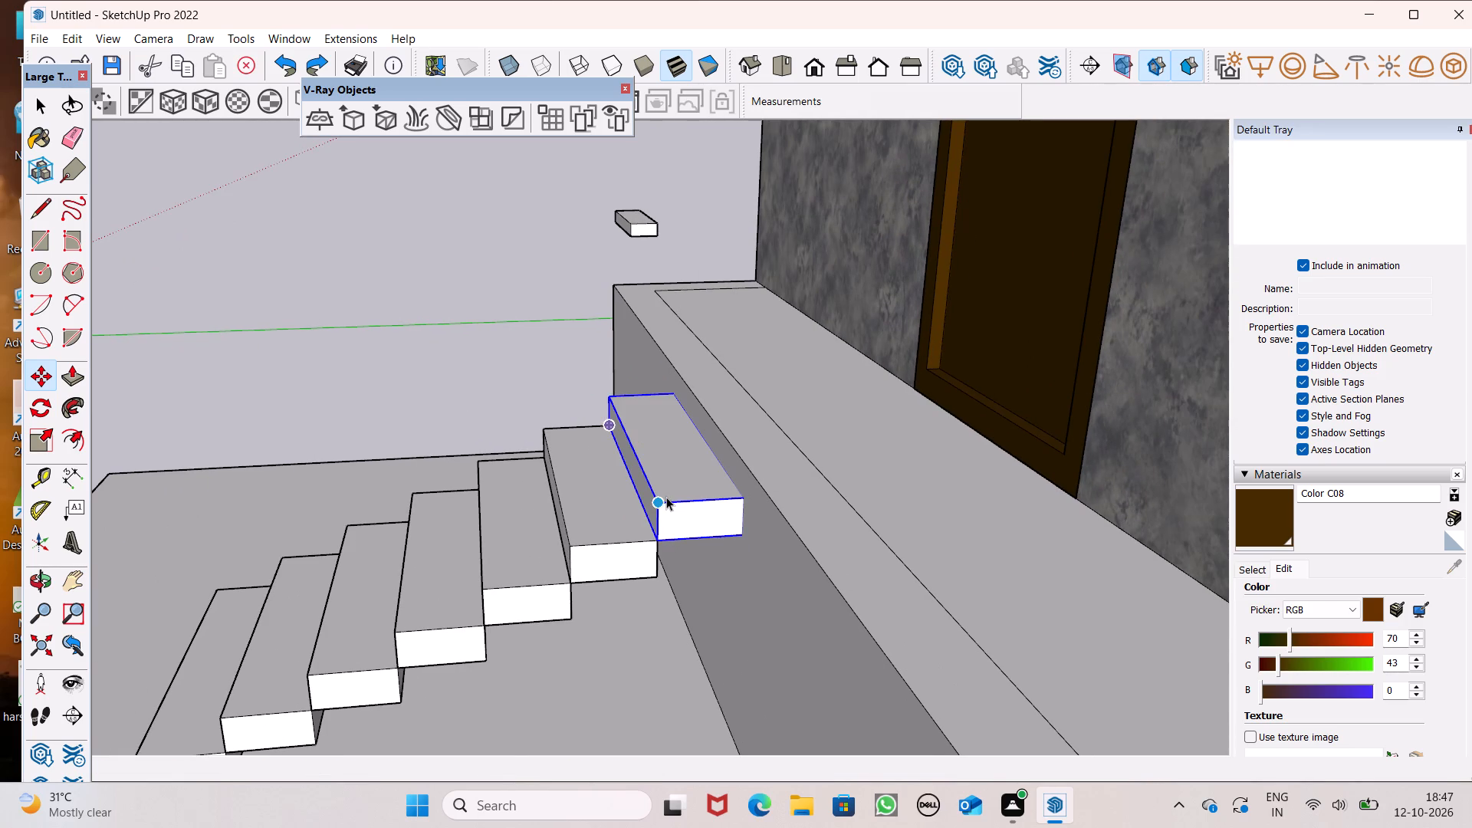
Move the stair group about 4 7/8" away from the low wall across the base slab and deselect it.
click(666, 497)
scroll(682, 513, down, 4)
click(623, 530)
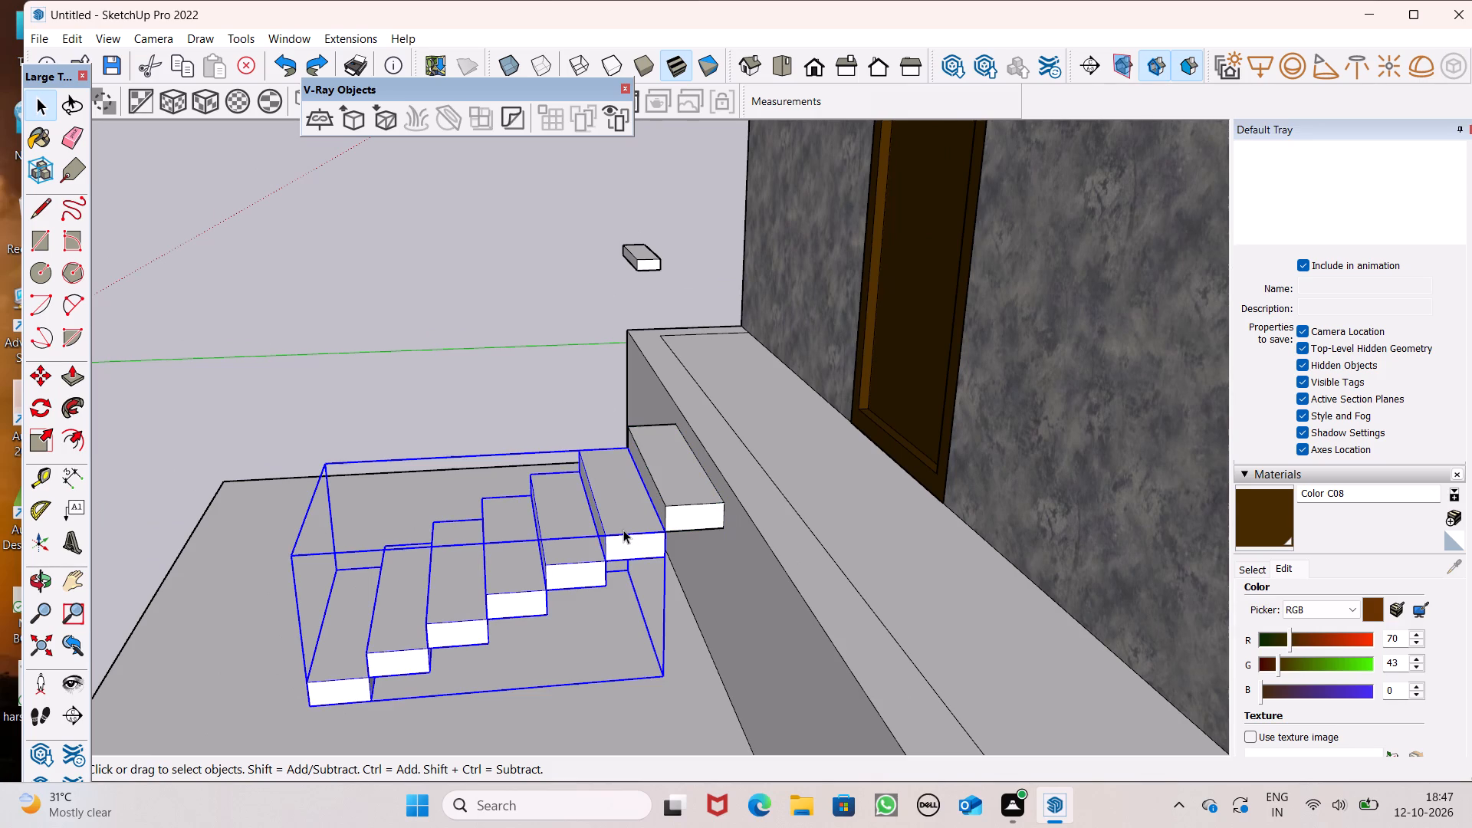
key(space)
key(m)
key(Return)
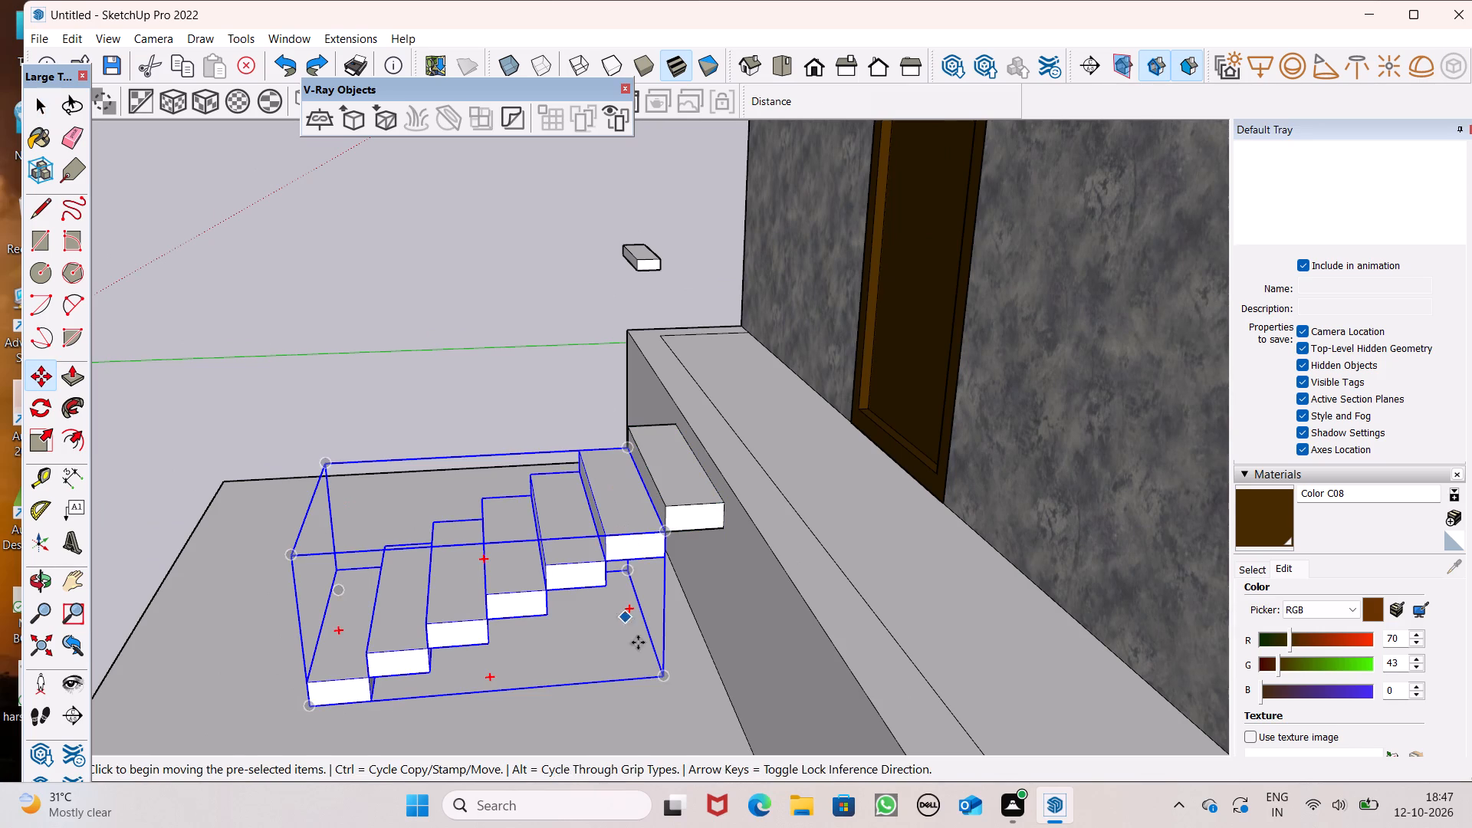
drag(659, 678, 641, 685)
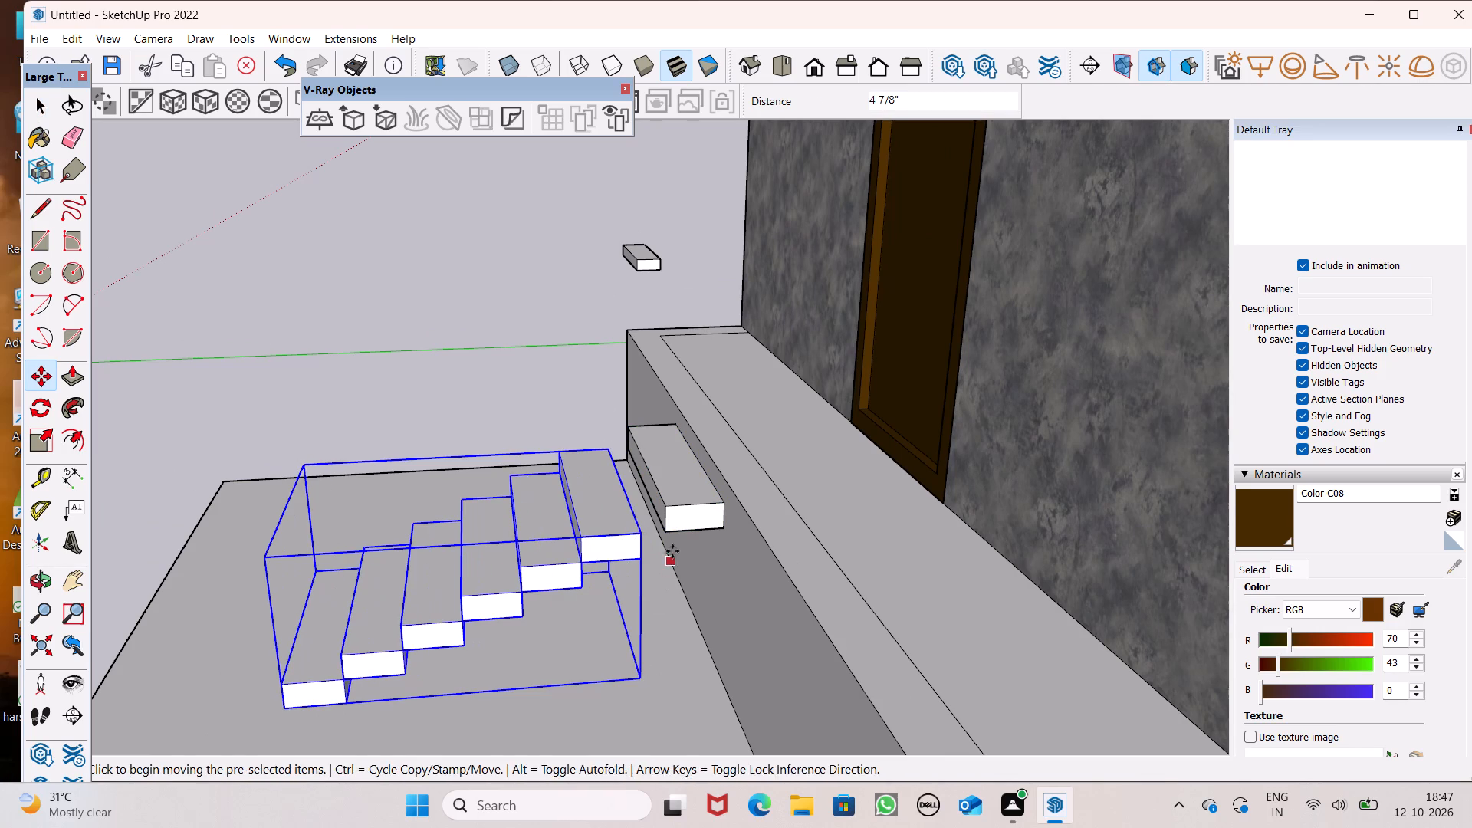
key(space)
click(593, 391)
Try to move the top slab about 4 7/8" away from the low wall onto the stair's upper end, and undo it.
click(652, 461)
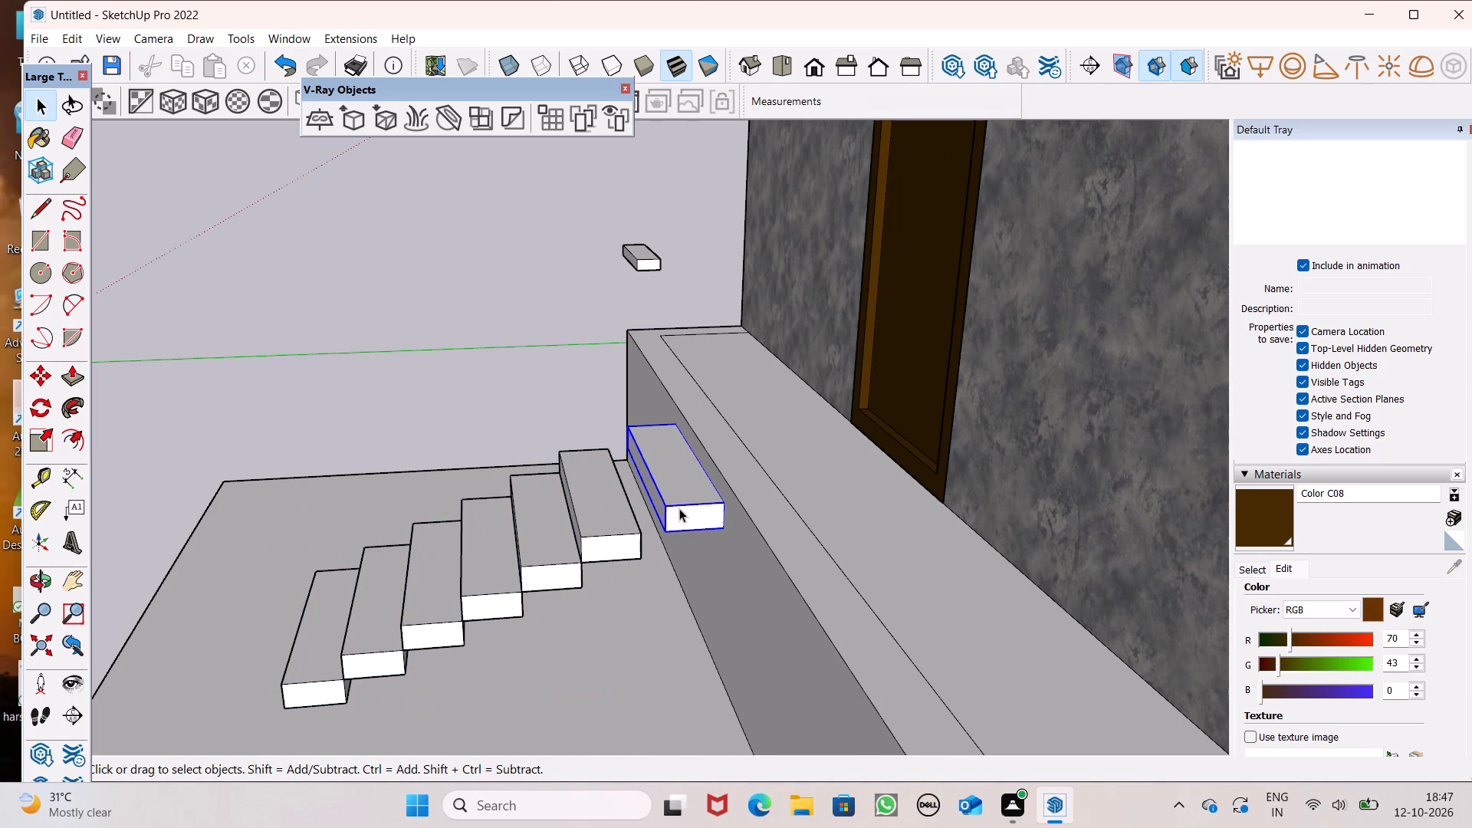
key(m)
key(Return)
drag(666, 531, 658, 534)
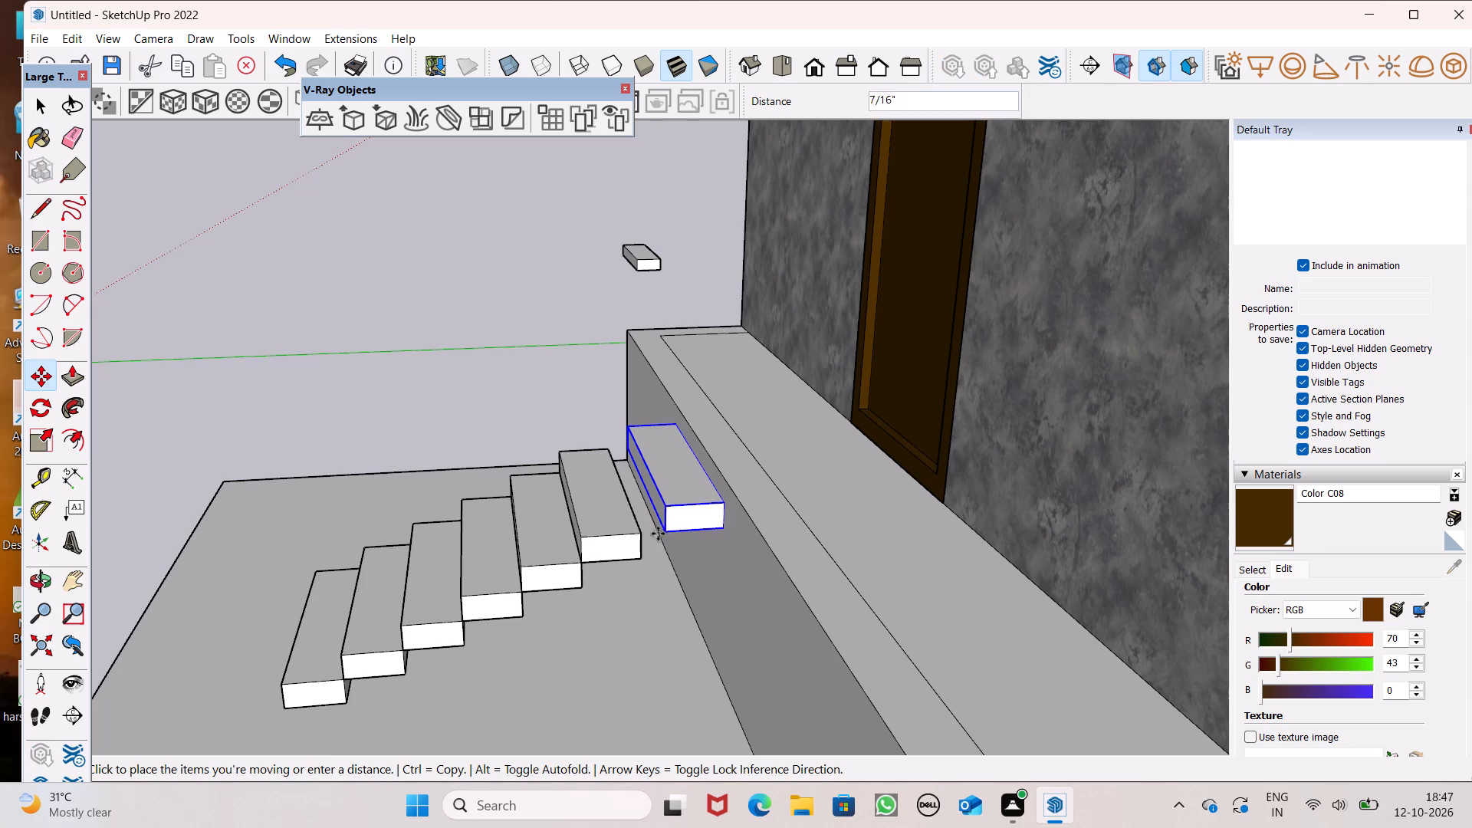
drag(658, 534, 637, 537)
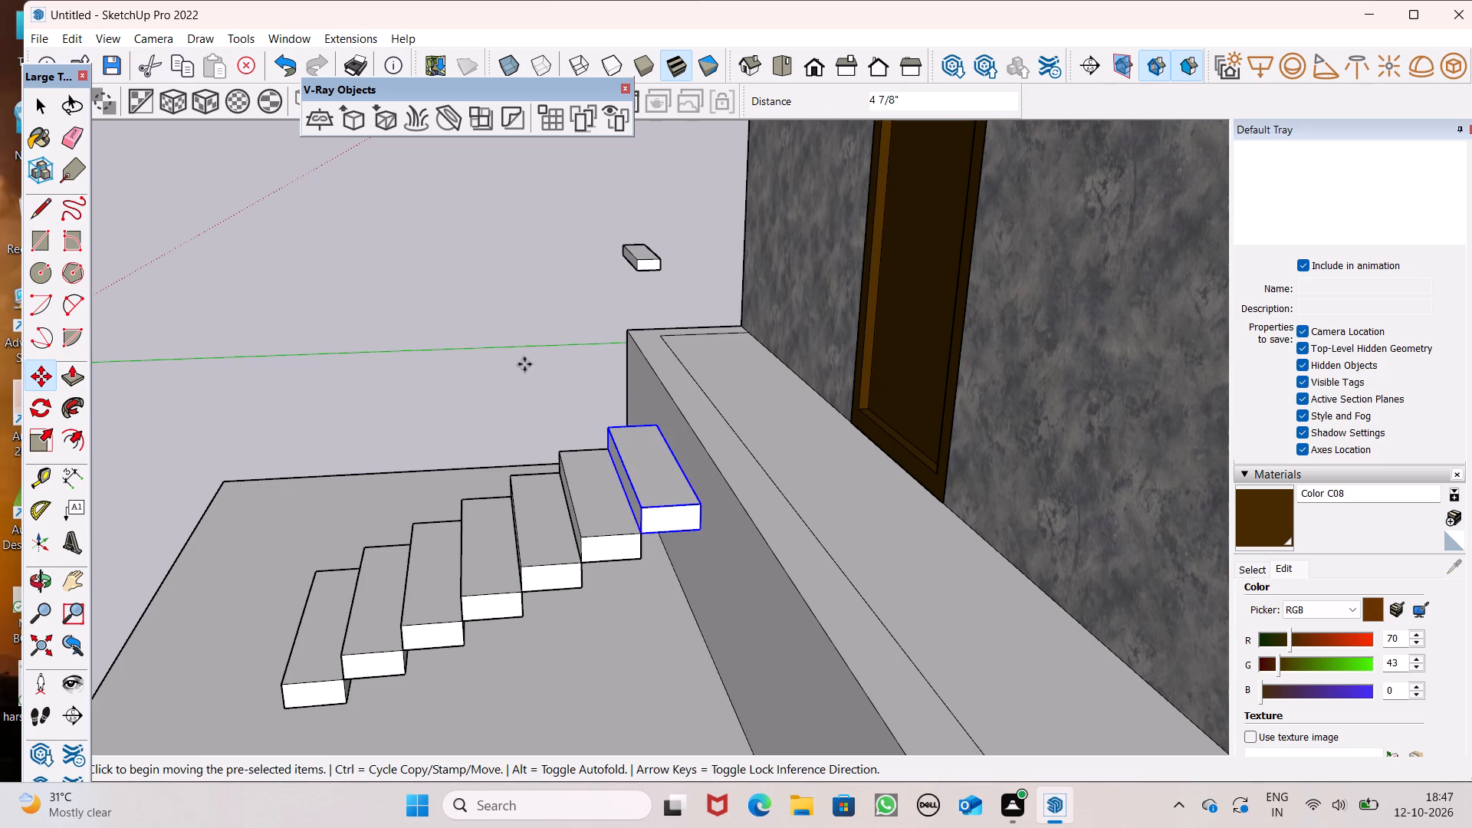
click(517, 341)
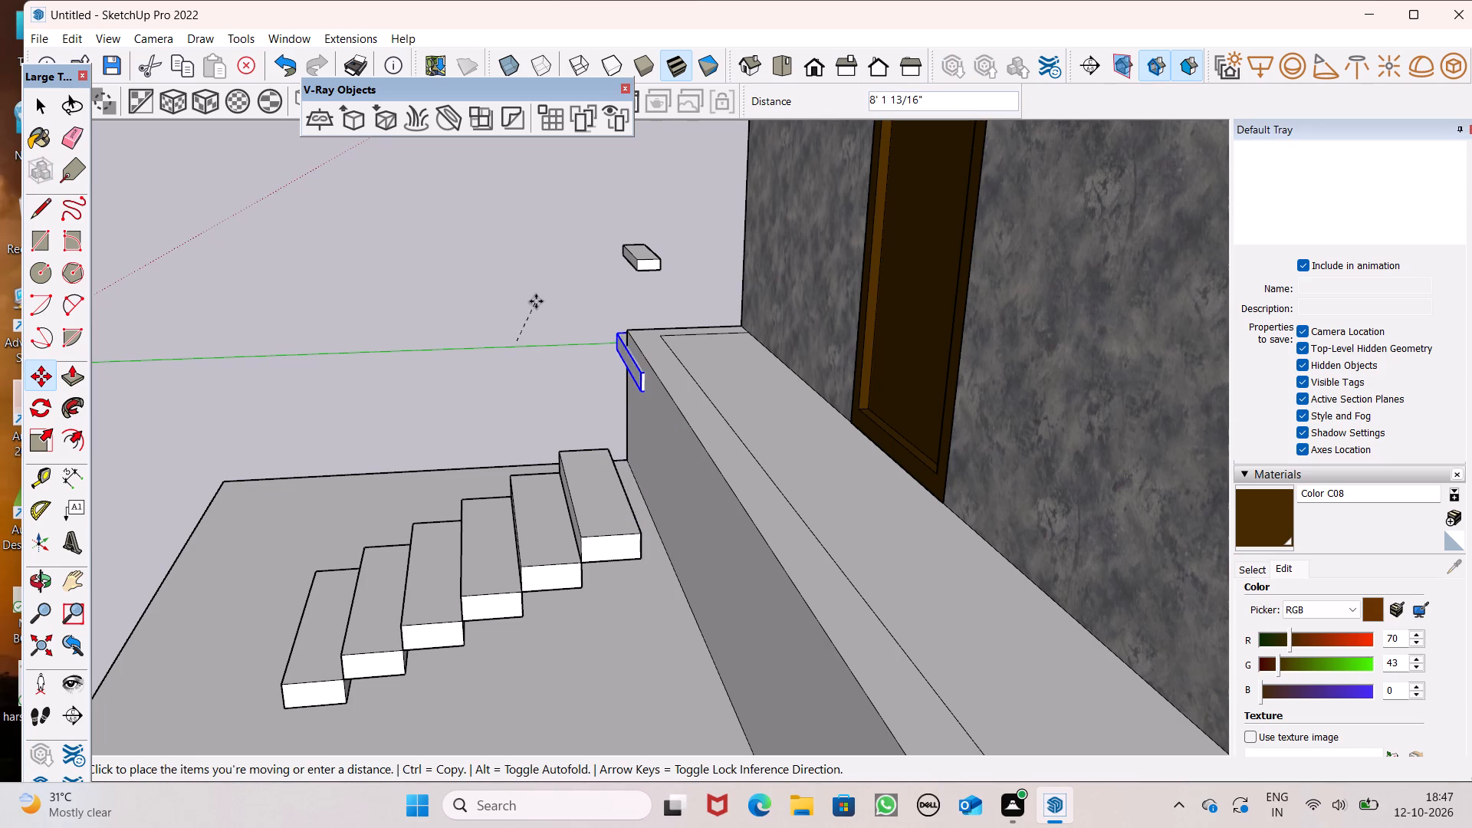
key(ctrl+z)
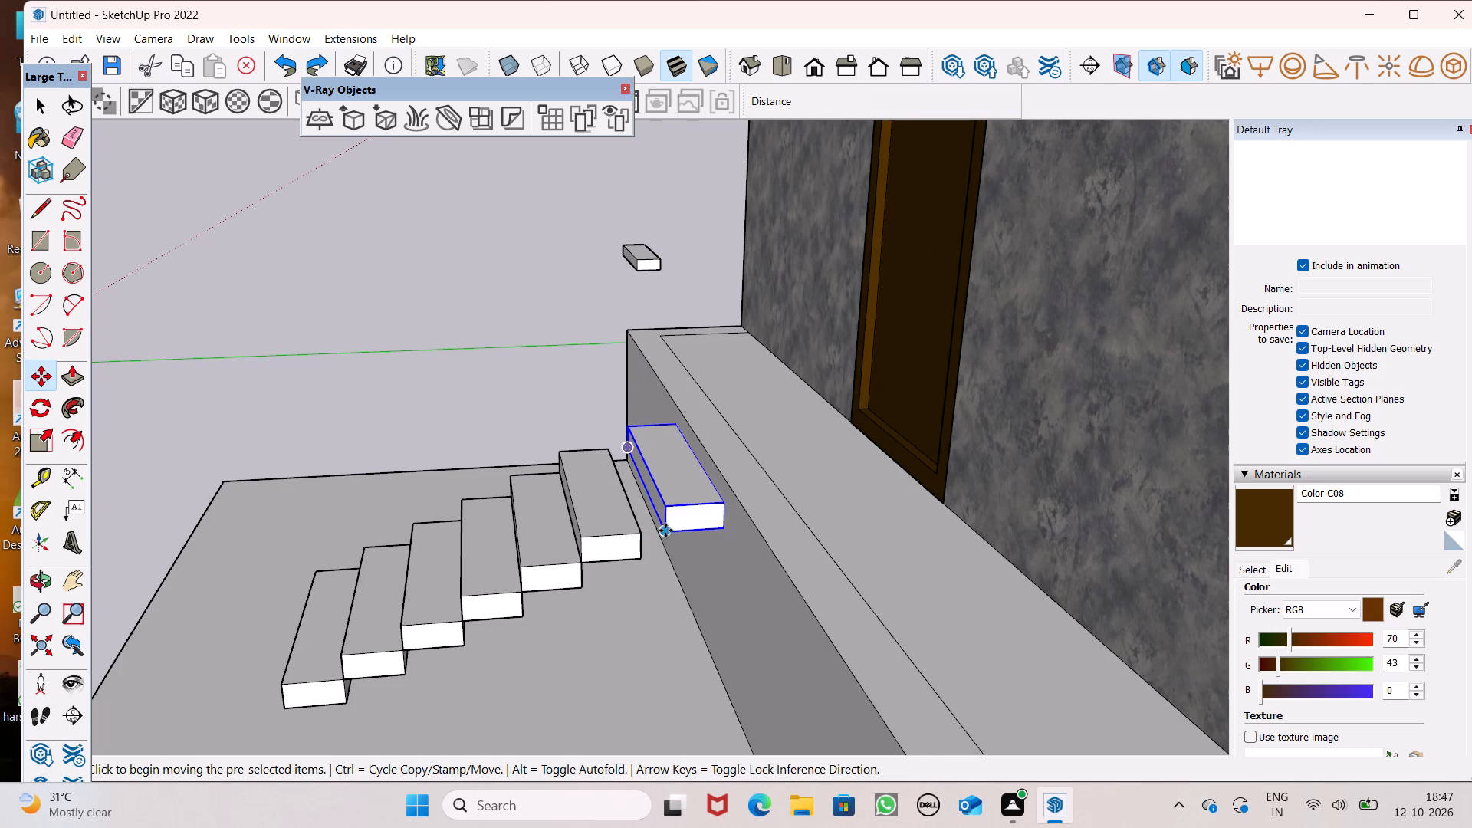
Move the top slab away from the low wall so it sits on the stair group's upper end, and deselect it.
drag(665, 531, 637, 532)
key(space)
click(510, 376)
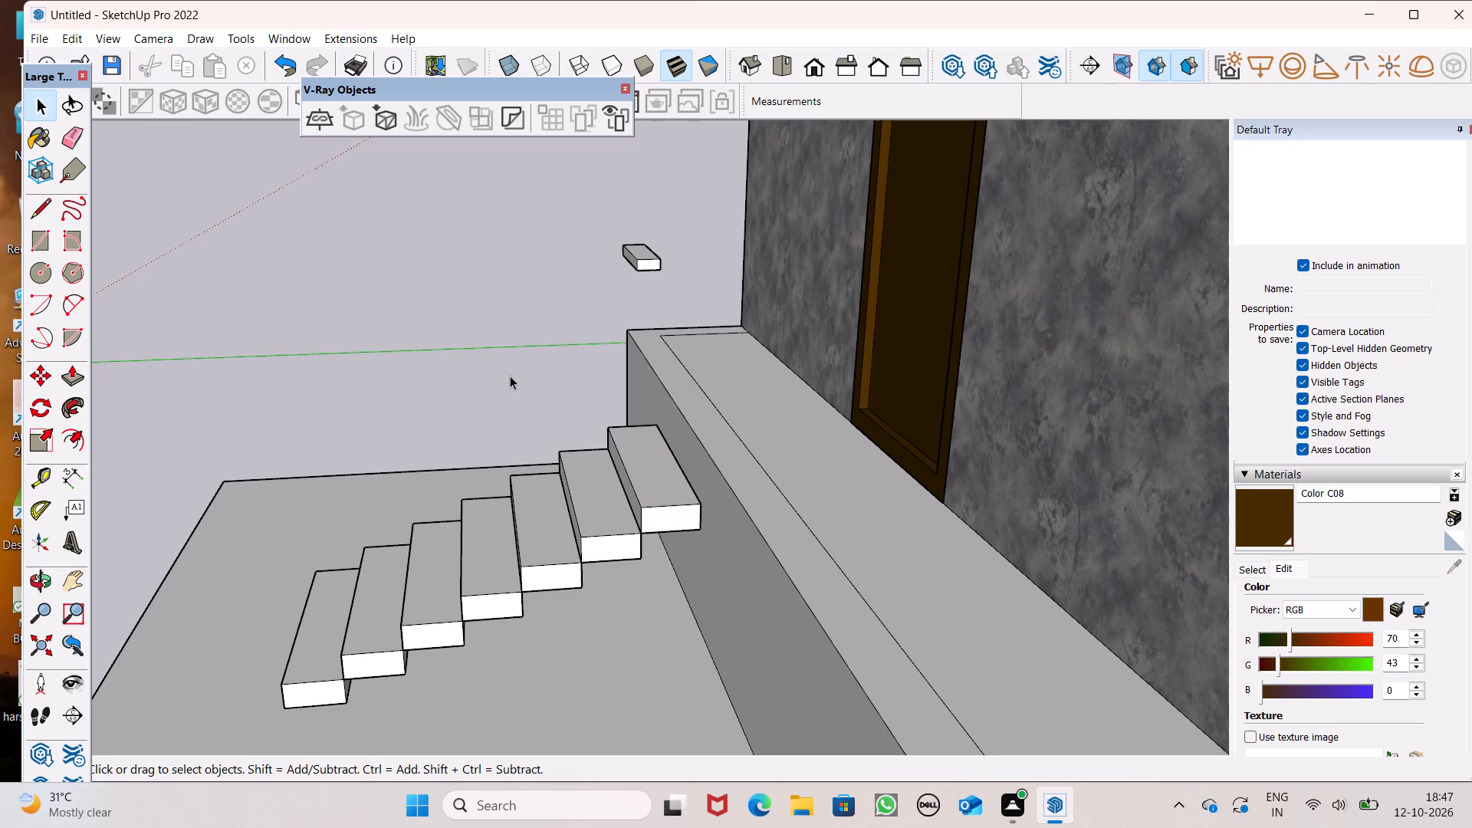
Explode the top slab's group so its faces can be edited directly, and clear the selection.
middle_drag(700, 590, 619, 639)
scroll(602, 508, up, 2)
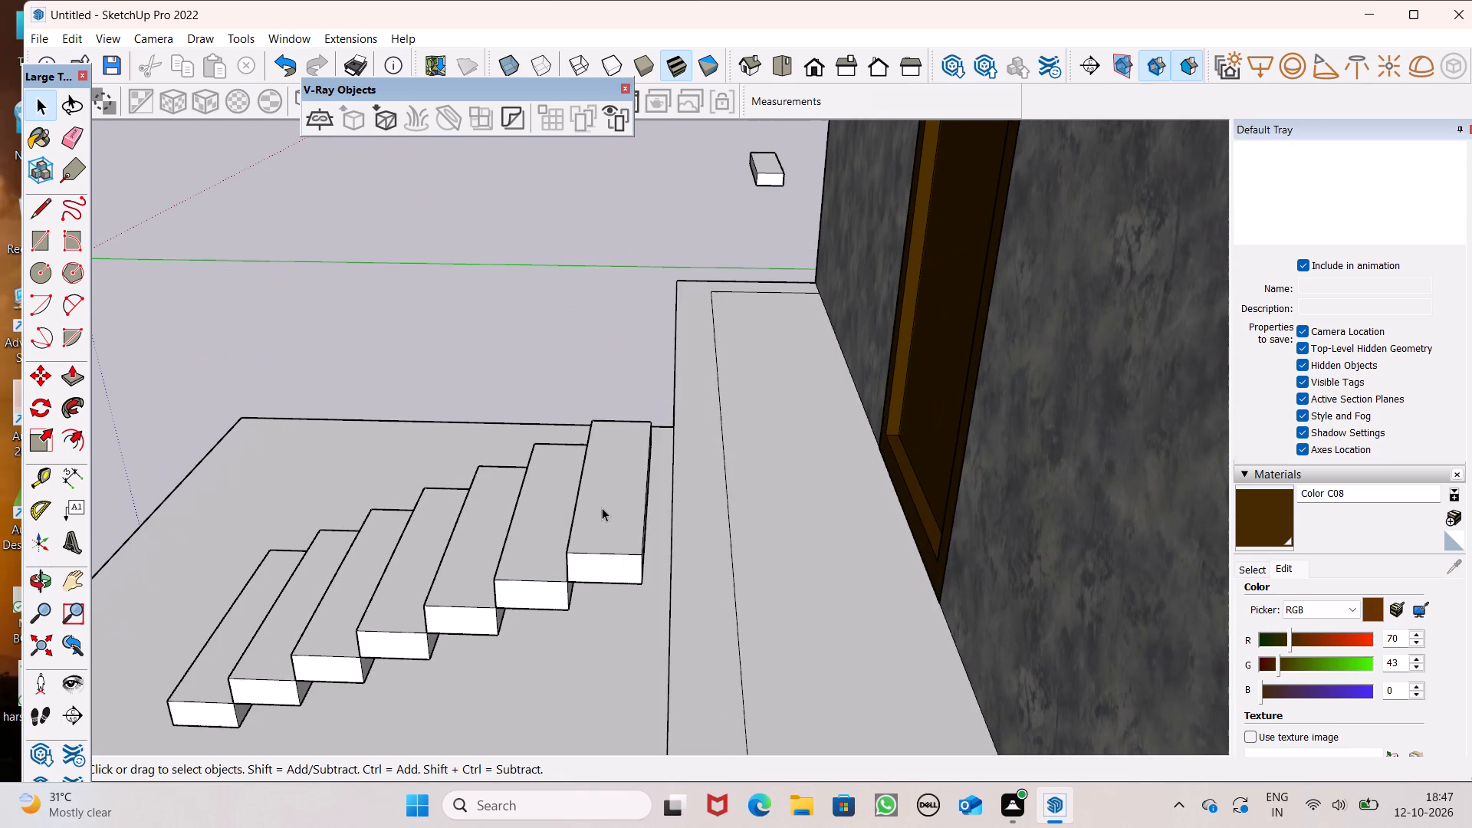
click(602, 508)
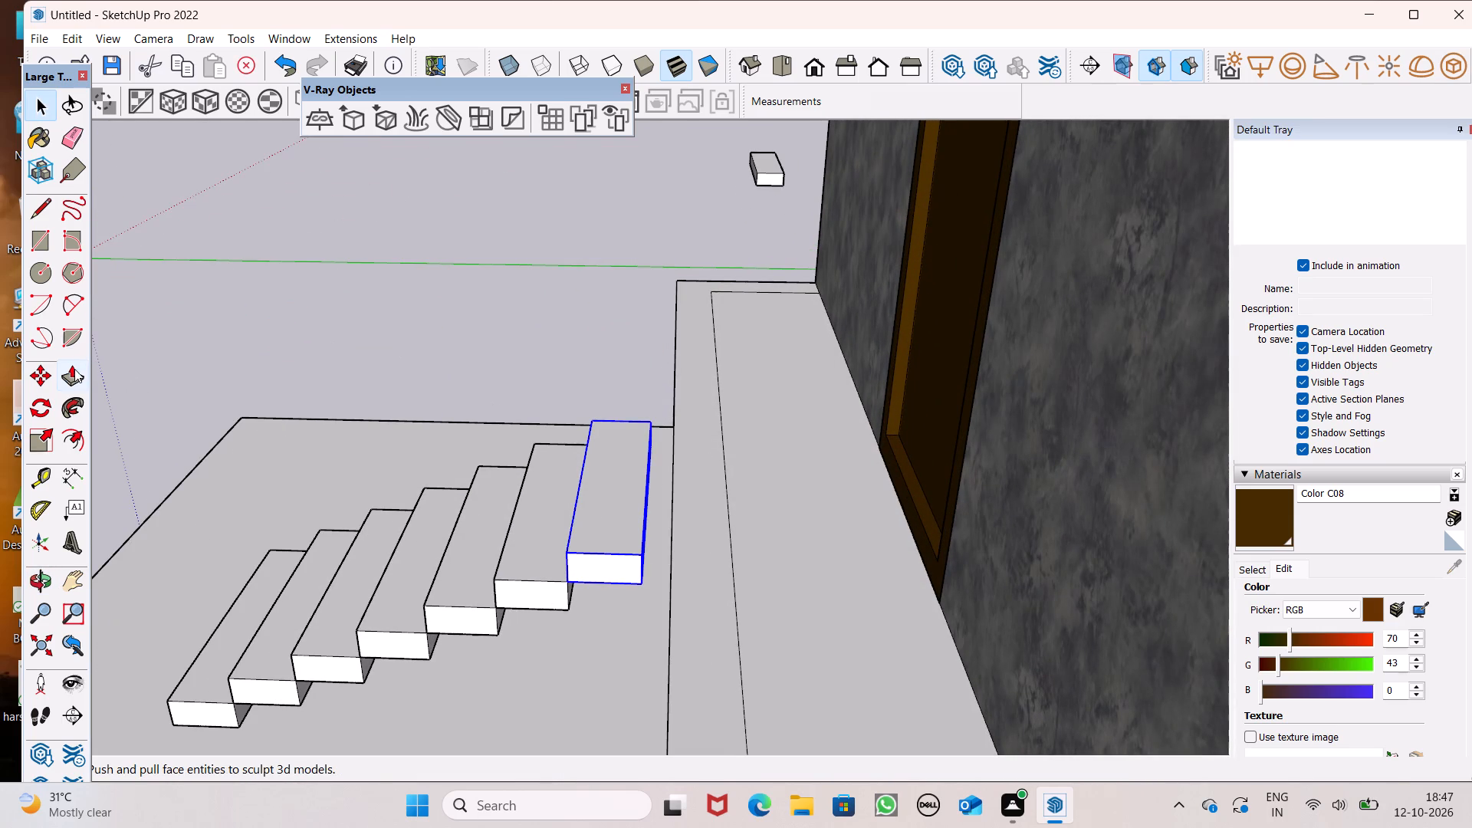
click(67, 373)
scroll(358, 458, up, 5)
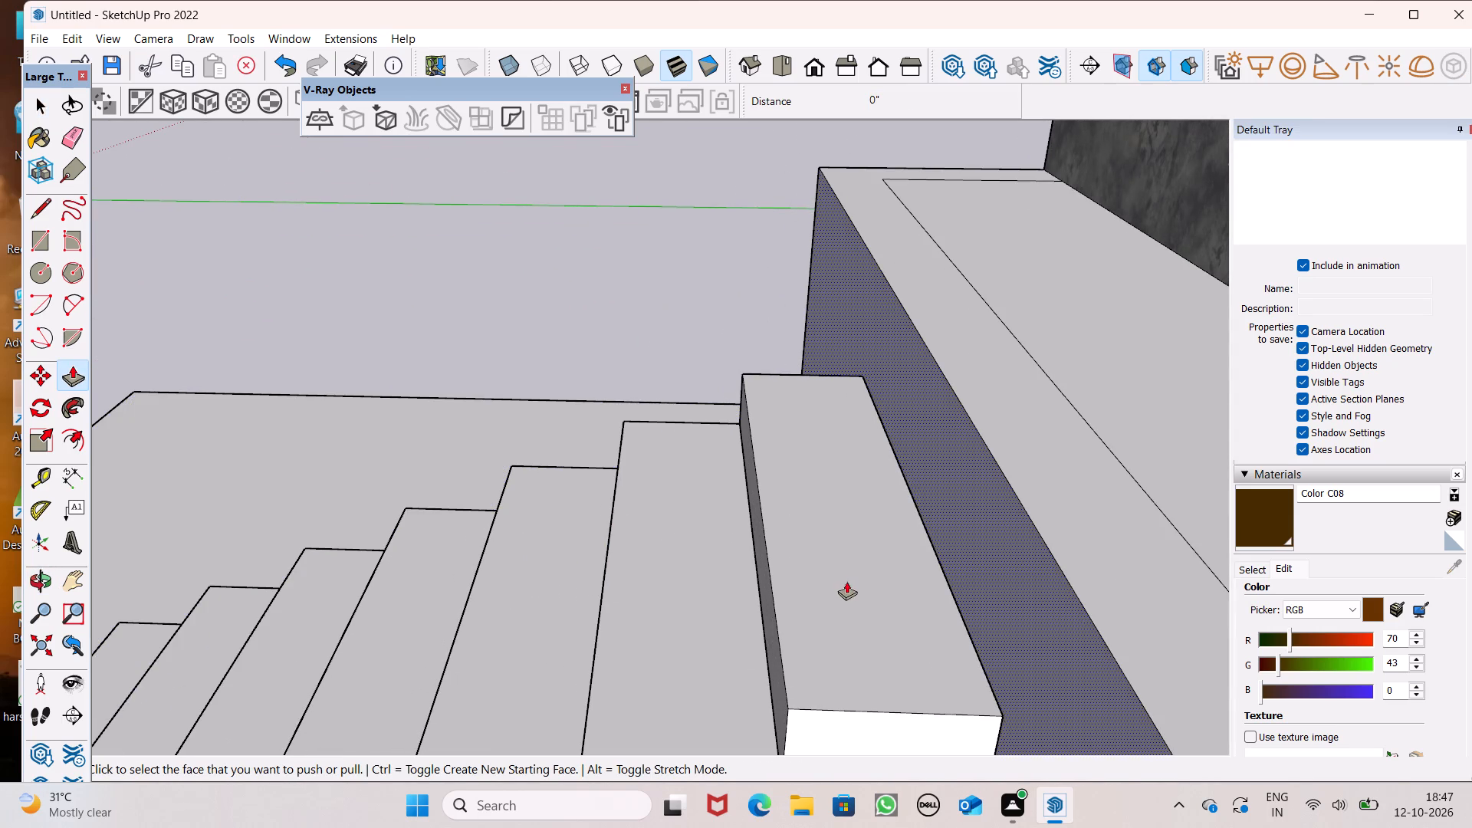
key(space)
click(846, 581)
right_click(846, 582)
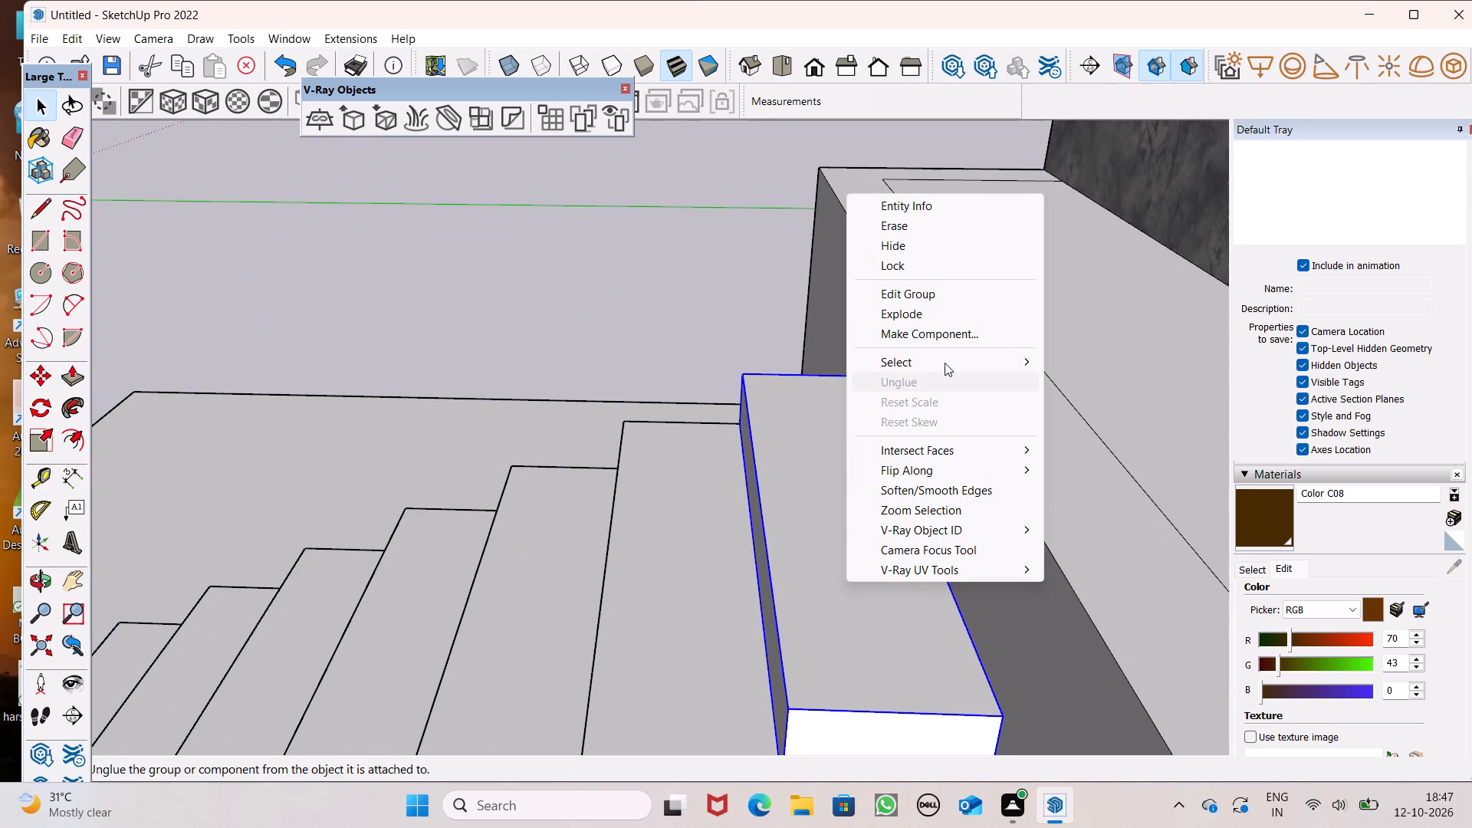
click(933, 314)
key(space)
click(619, 310)
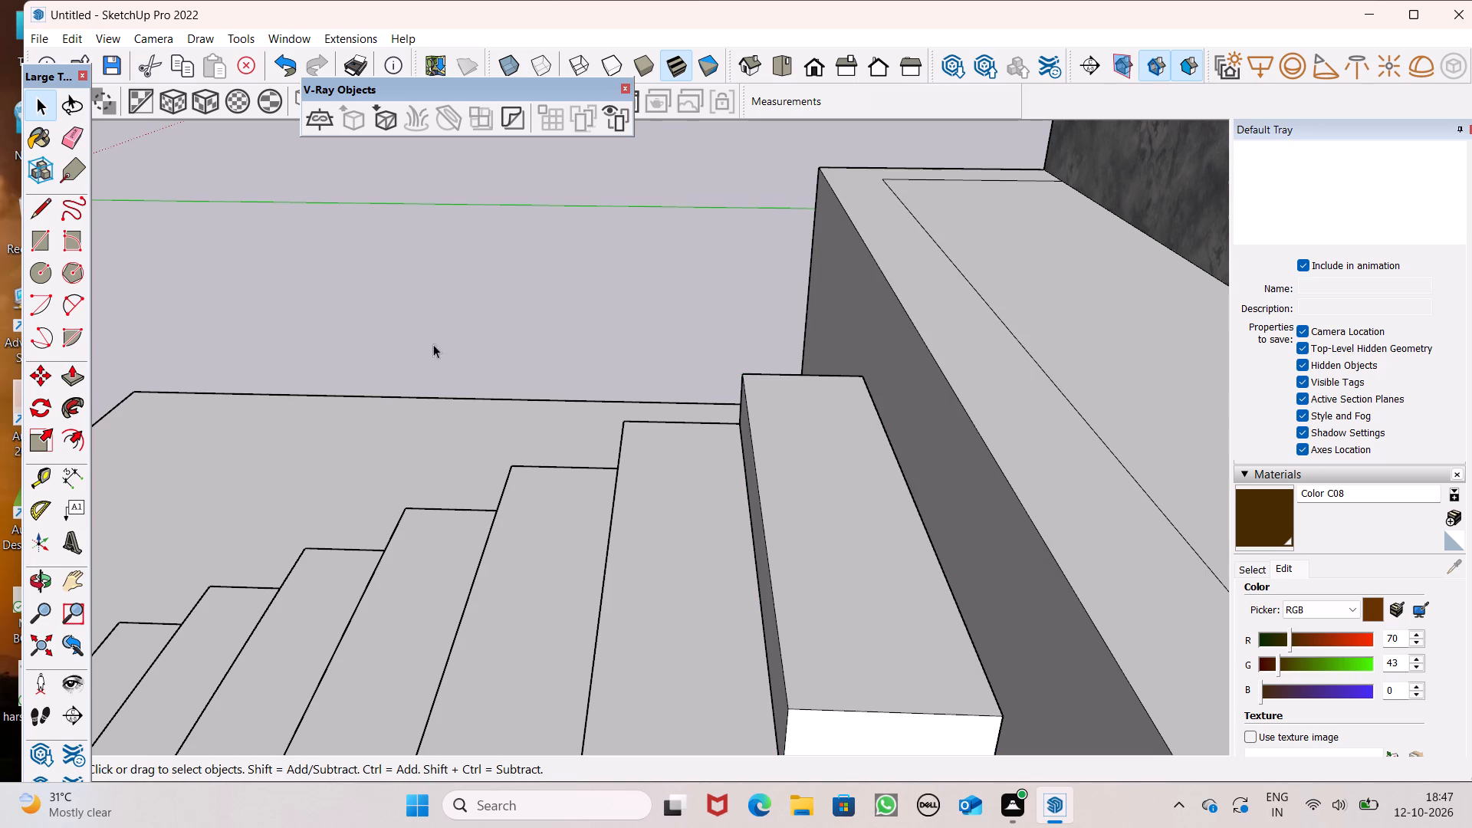
Push/Pull the top step's upper face up by about 5 1/16".
click(76, 383)
drag(804, 560, 850, 539)
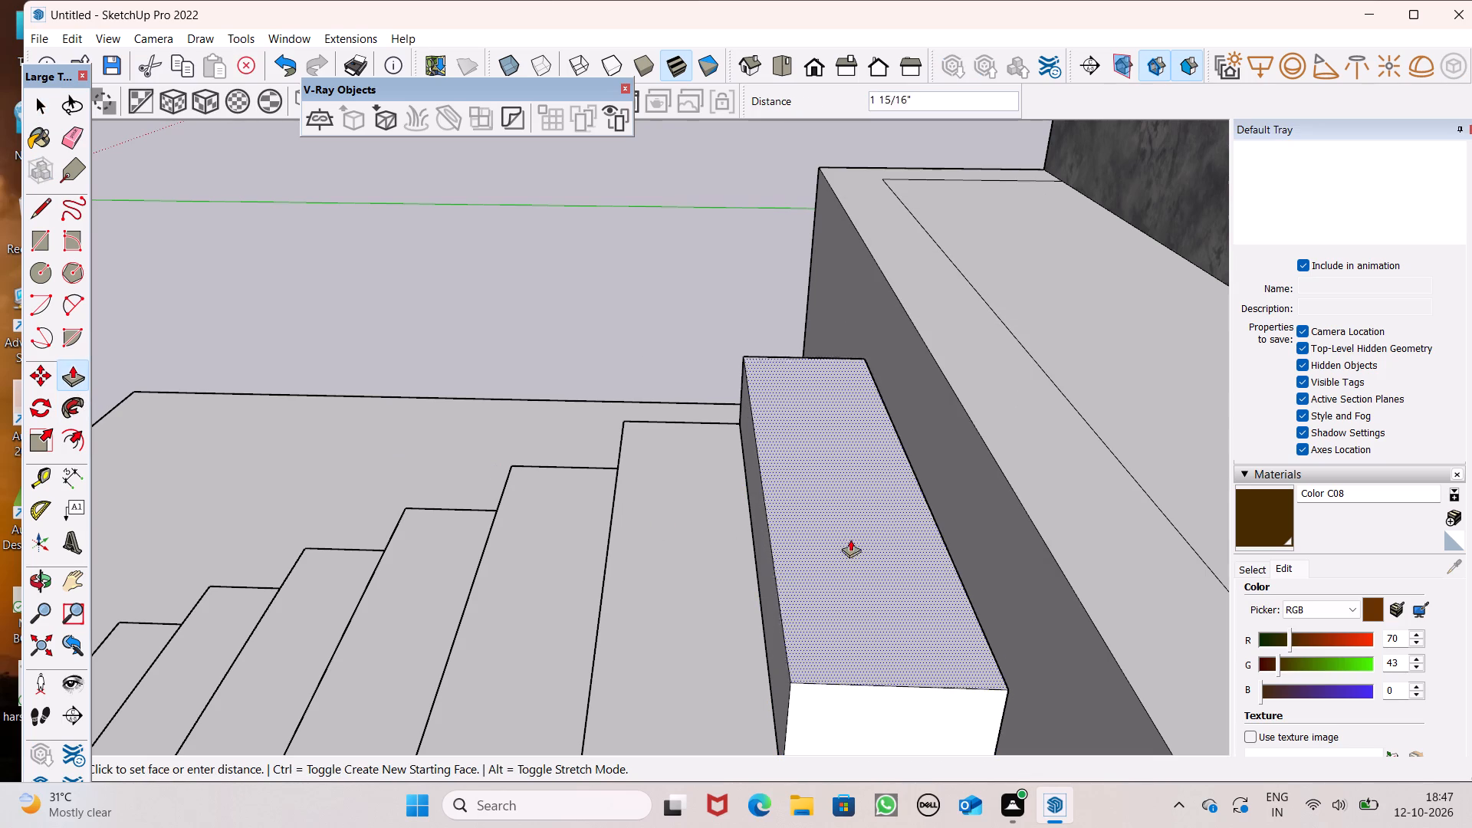
drag(850, 539, 1017, 485)
Push/Pull the top step's wall-facing side outward until it meets the low wall, closing the gap.
scroll(991, 434, down, 7)
middle_drag(1010, 503, 848, 525)
scroll(820, 579, up, 4)
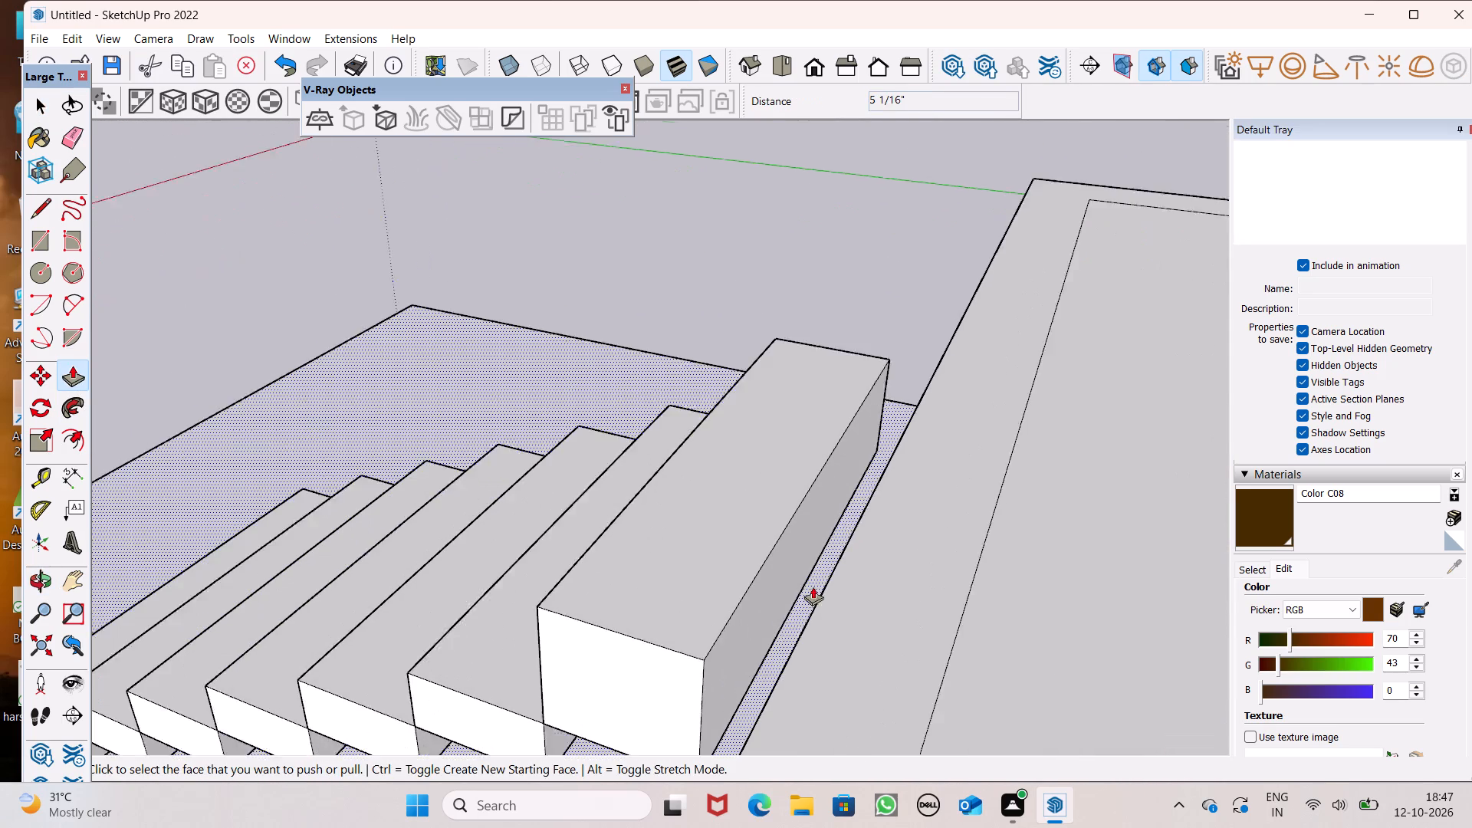
scroll(813, 586, up, 1)
drag(745, 600, 816, 639)
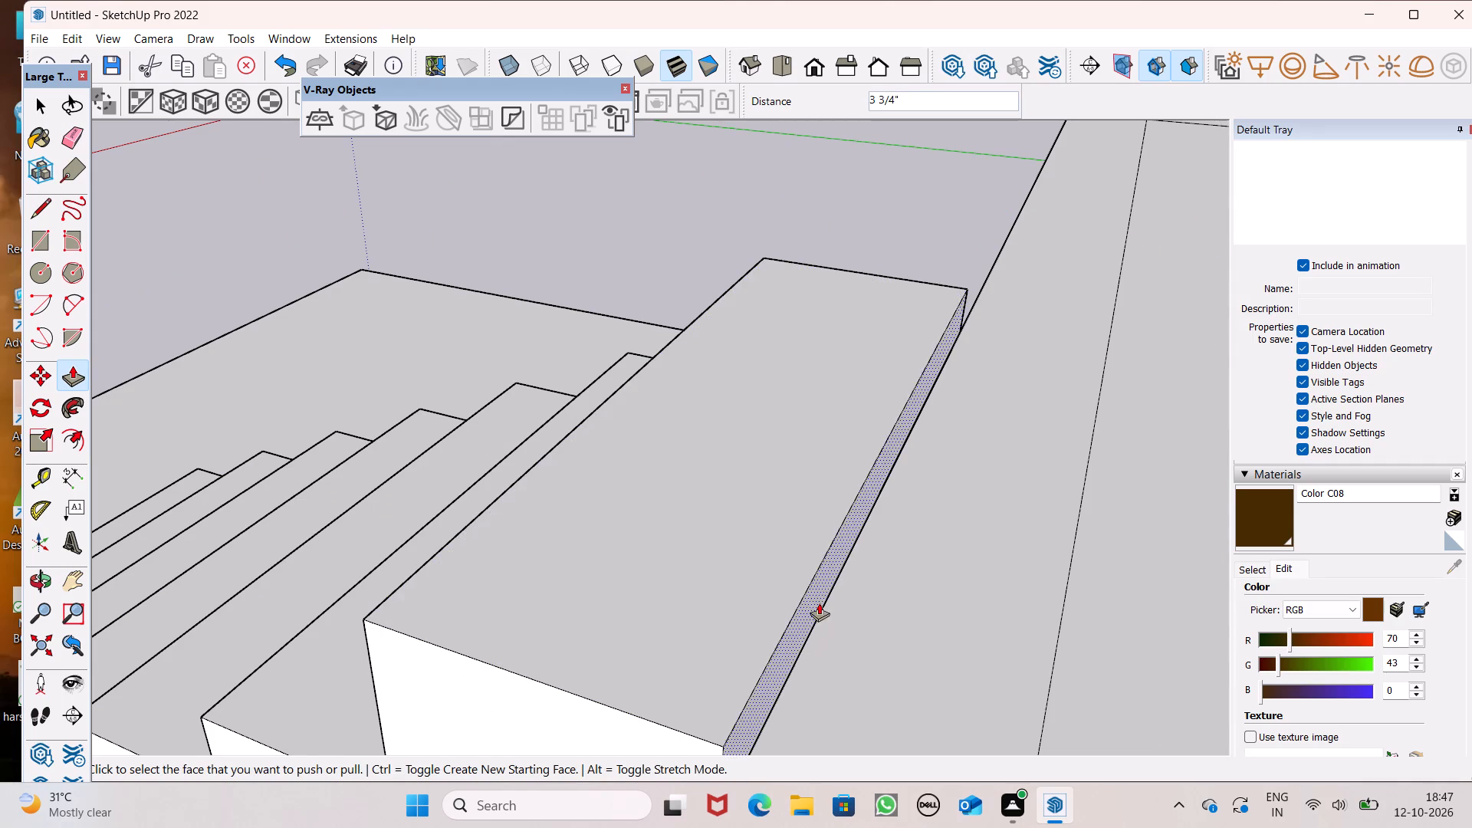
drag(805, 619, 819, 632)
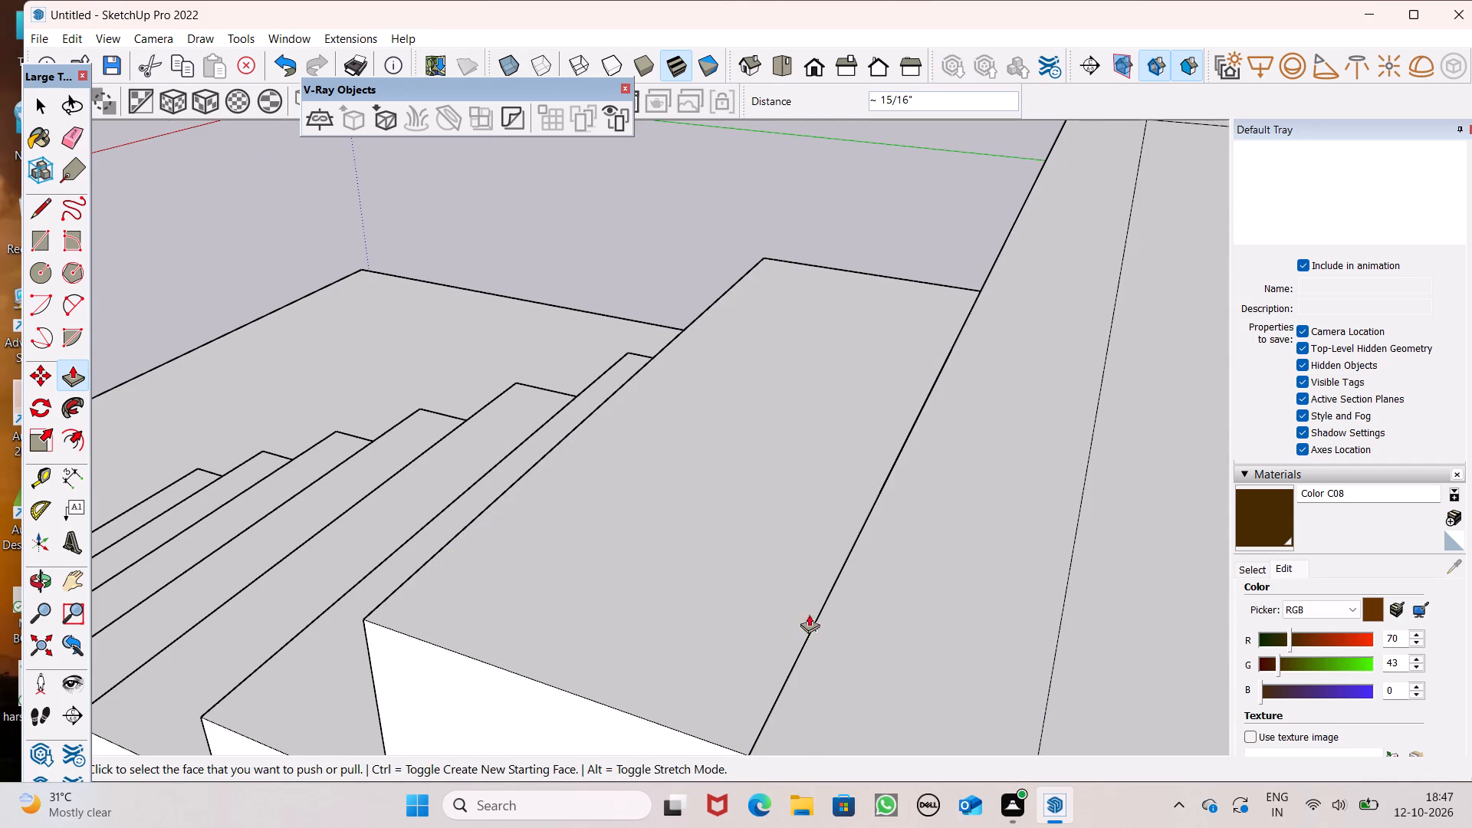
scroll(821, 577, down, 5)
key(space)
Explode the stair group holding the lower steps and clear the selection.
scroll(826, 512, down, 3)
middle_drag(840, 554, 1094, 429)
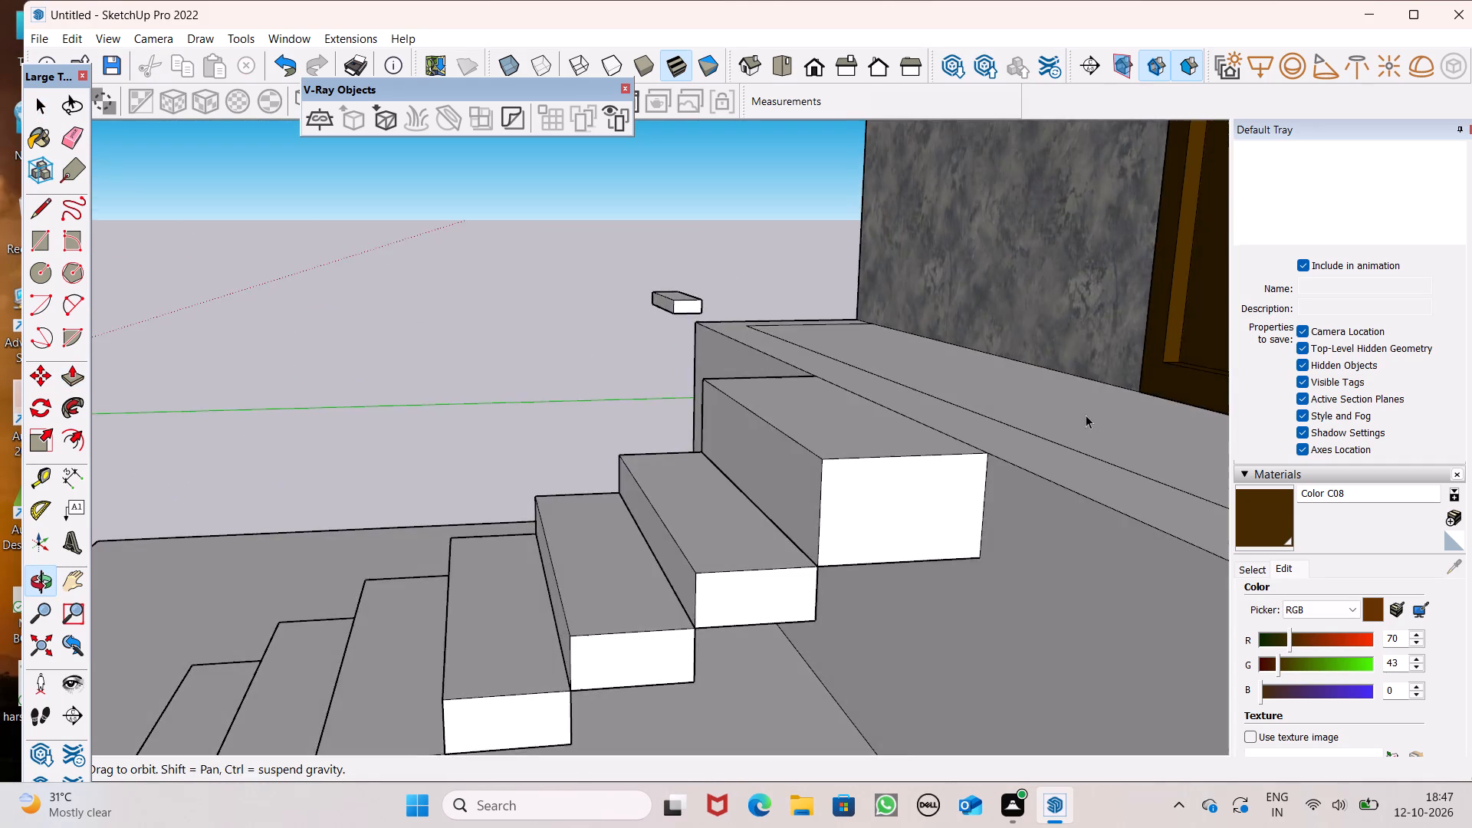
scroll(1079, 409, down, 3)
scroll(1006, 442, down, 10)
middle_drag(879, 504, 817, 500)
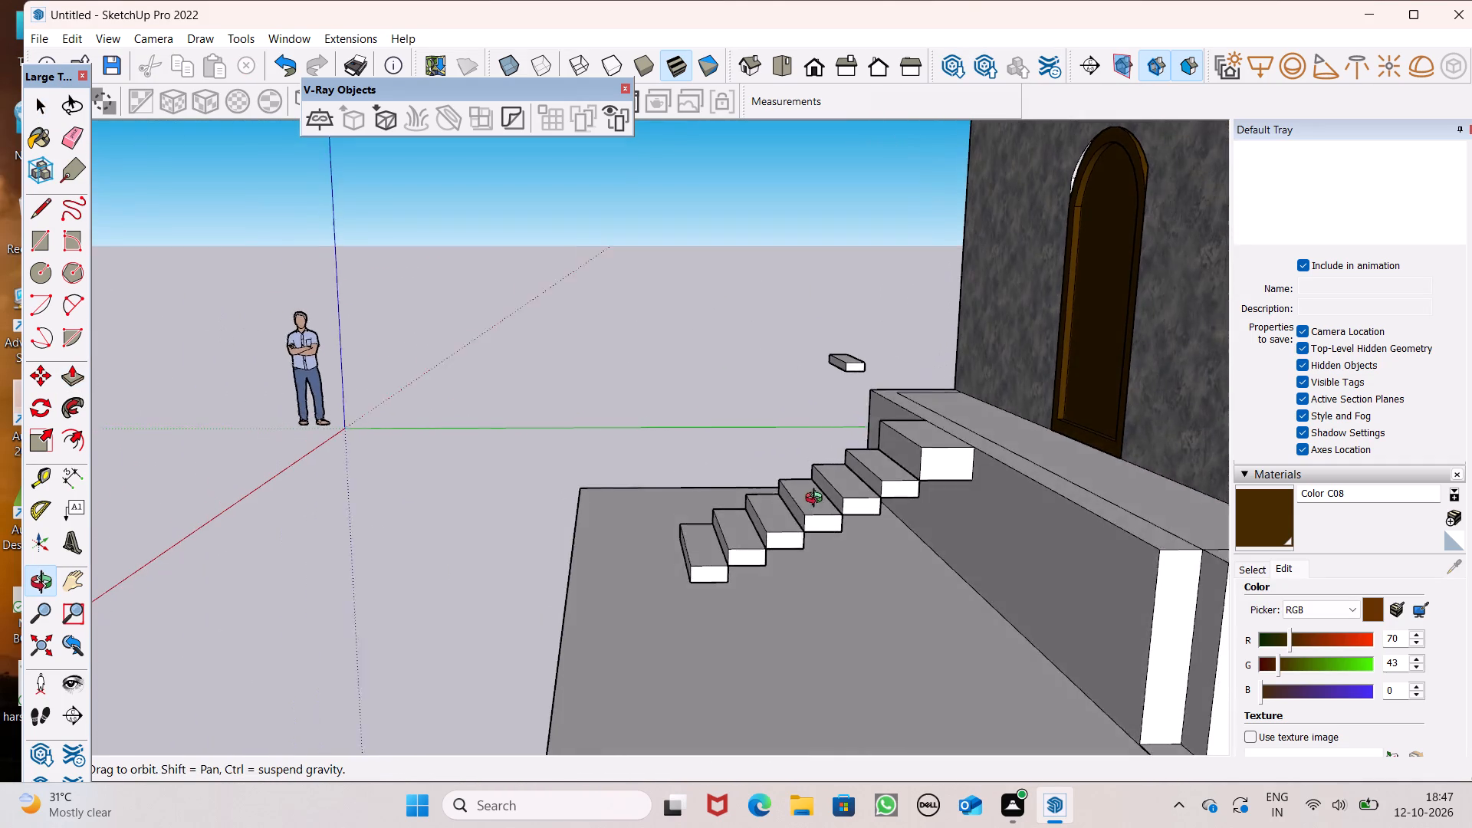
middle_drag(817, 500, 793, 516)
click(792, 533)
right_click(796, 533)
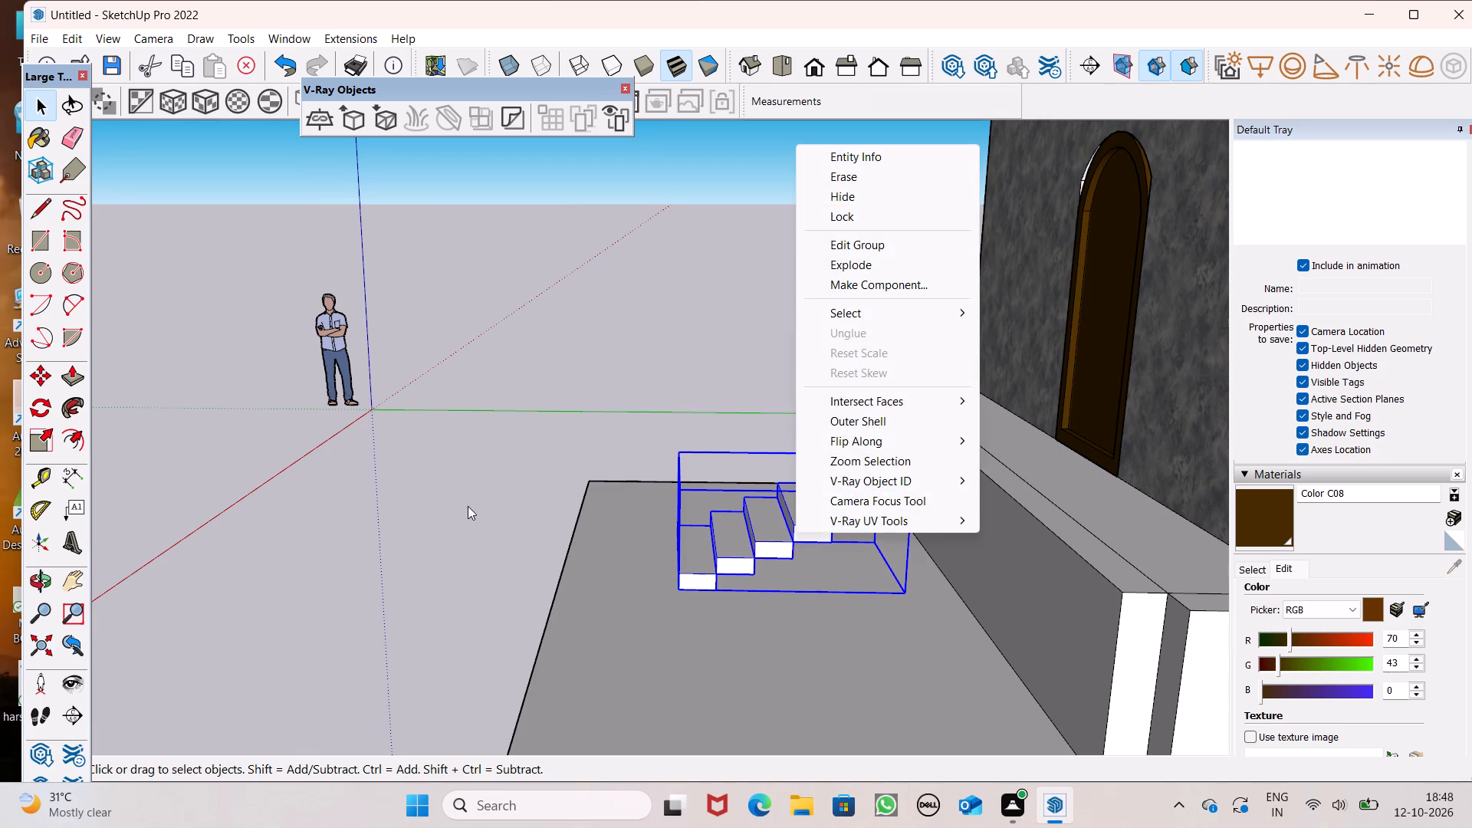
click(468, 506)
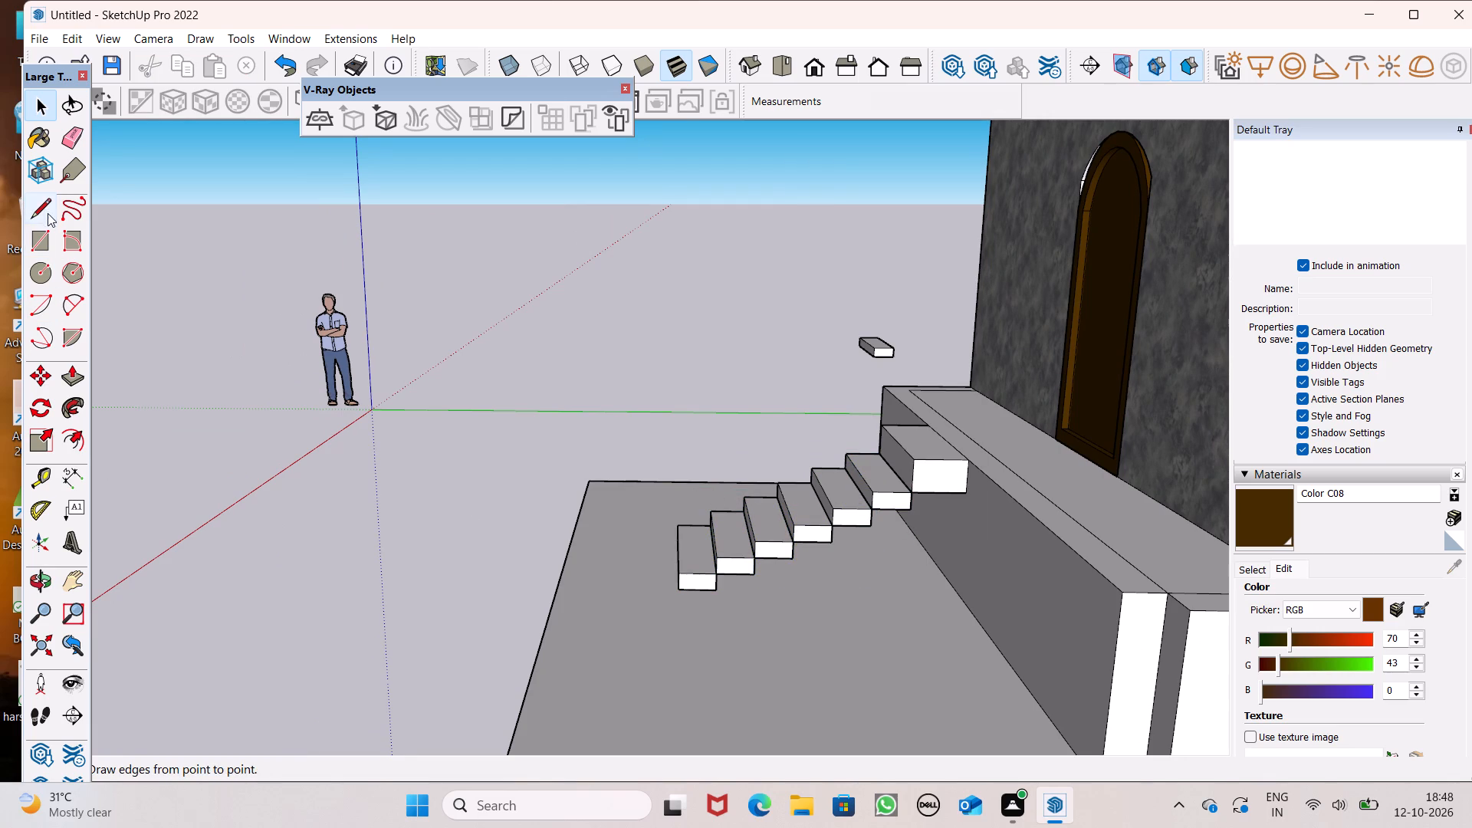
click(817, 508)
right_click(818, 508)
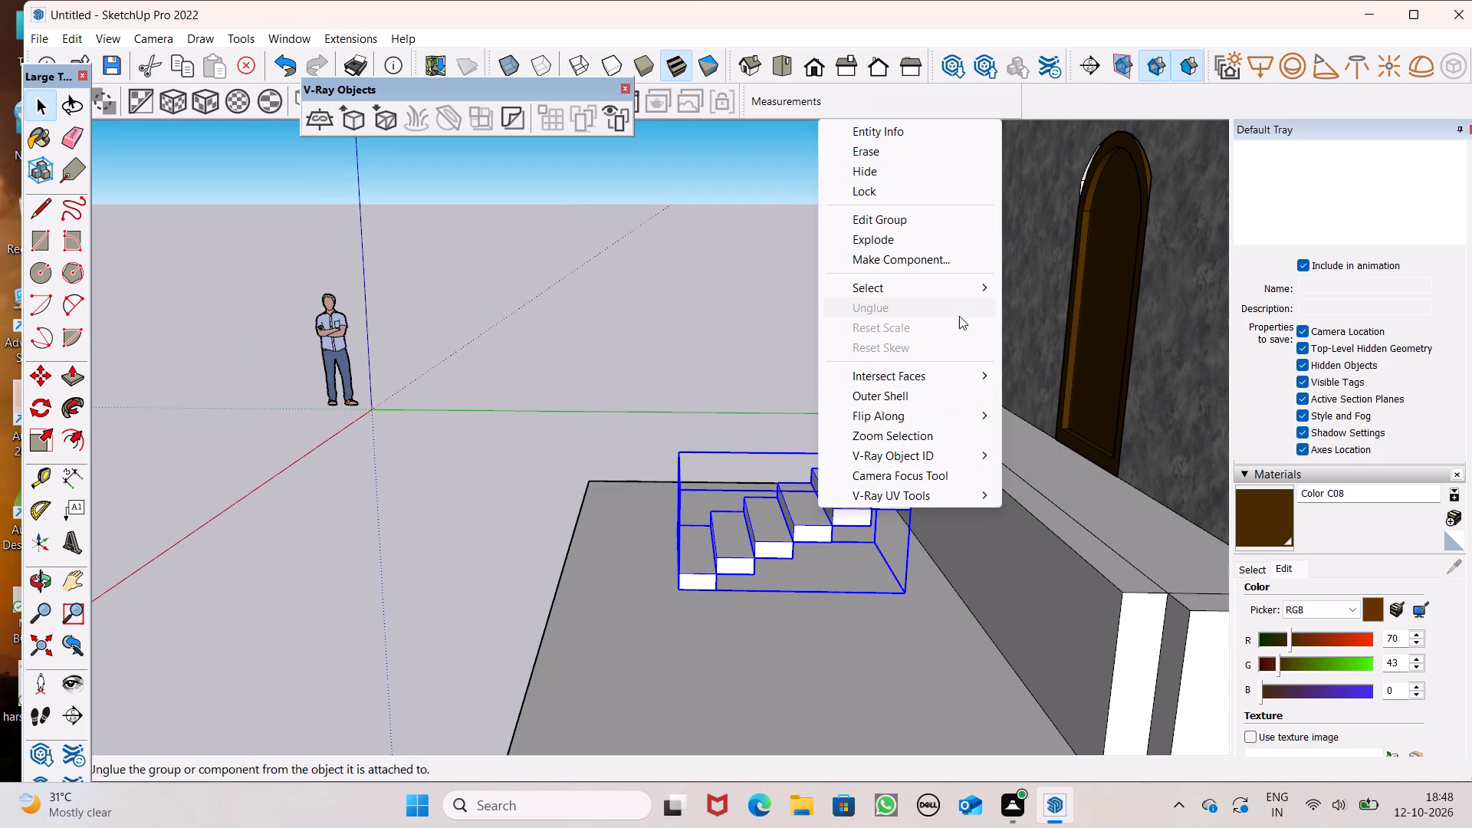
click(945, 248)
click(485, 464)
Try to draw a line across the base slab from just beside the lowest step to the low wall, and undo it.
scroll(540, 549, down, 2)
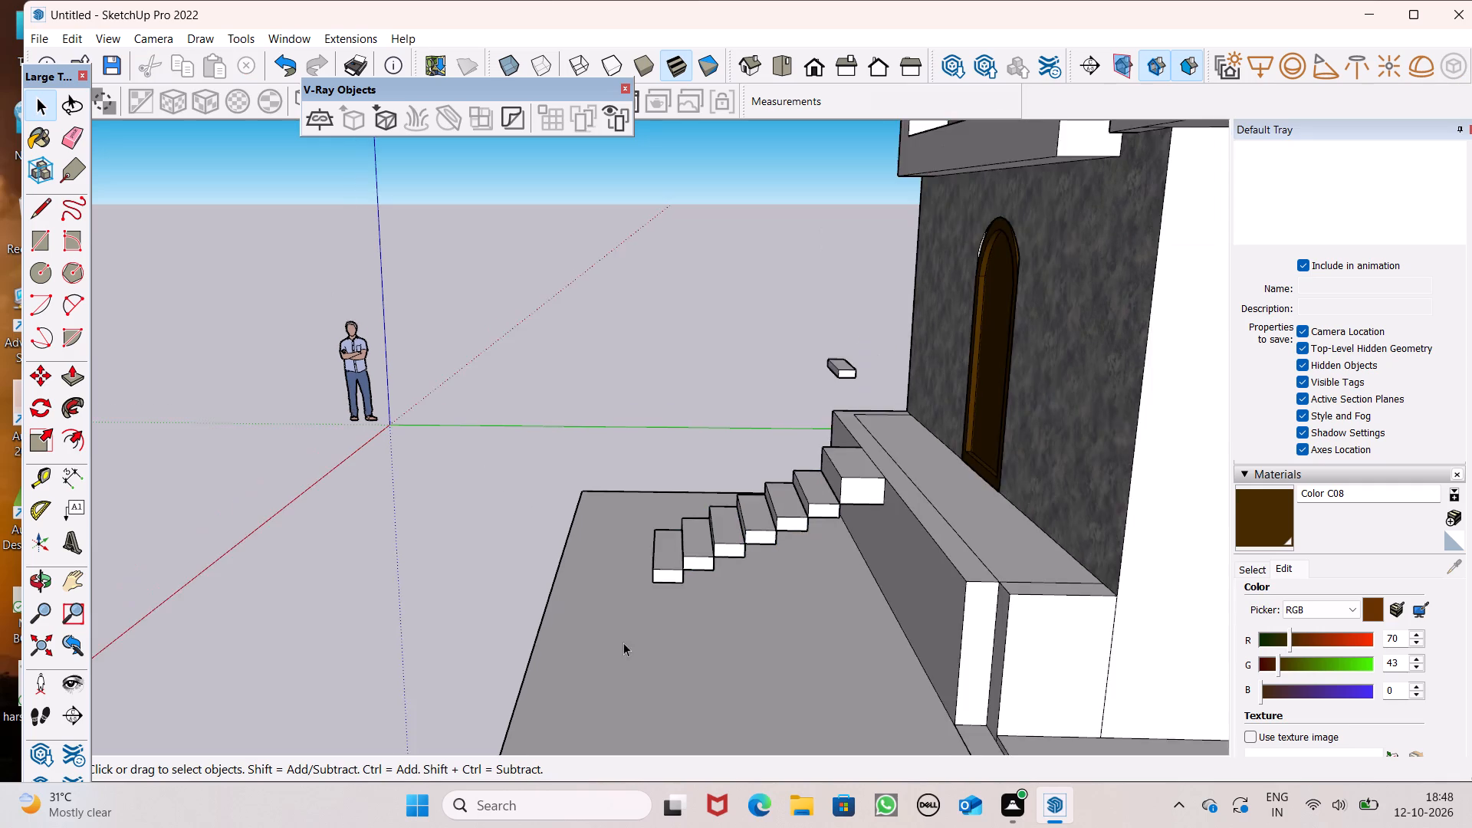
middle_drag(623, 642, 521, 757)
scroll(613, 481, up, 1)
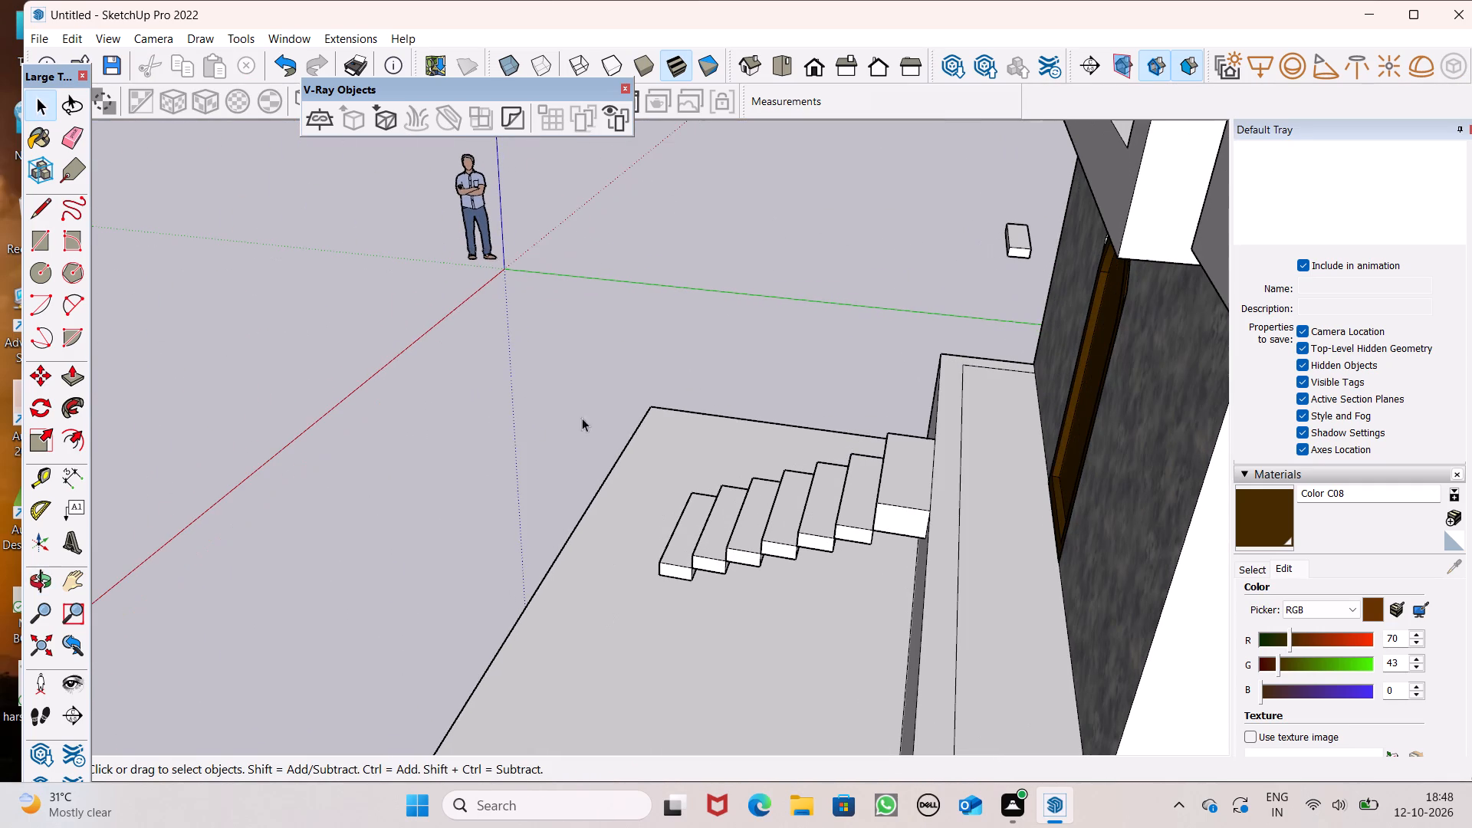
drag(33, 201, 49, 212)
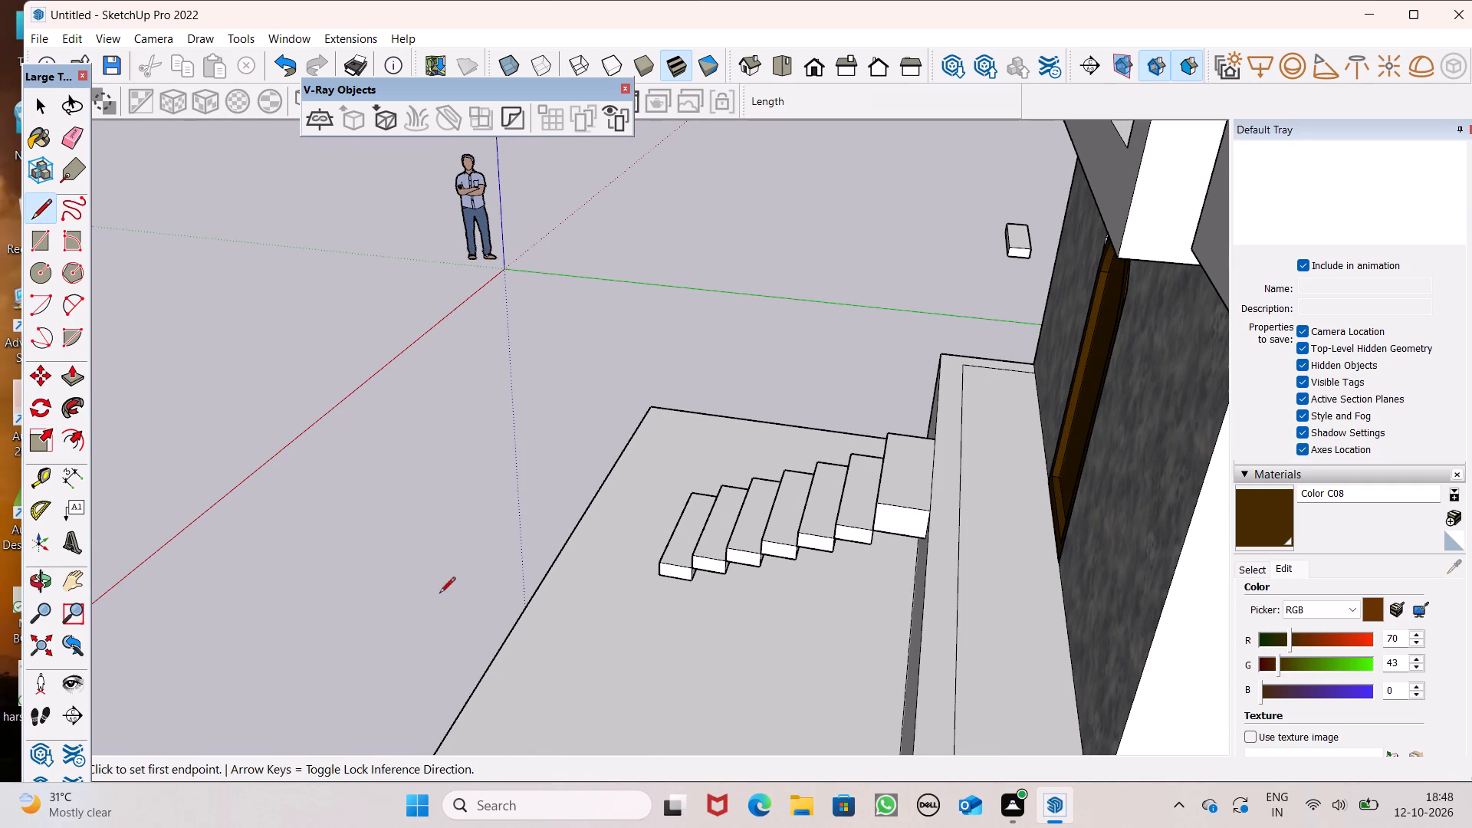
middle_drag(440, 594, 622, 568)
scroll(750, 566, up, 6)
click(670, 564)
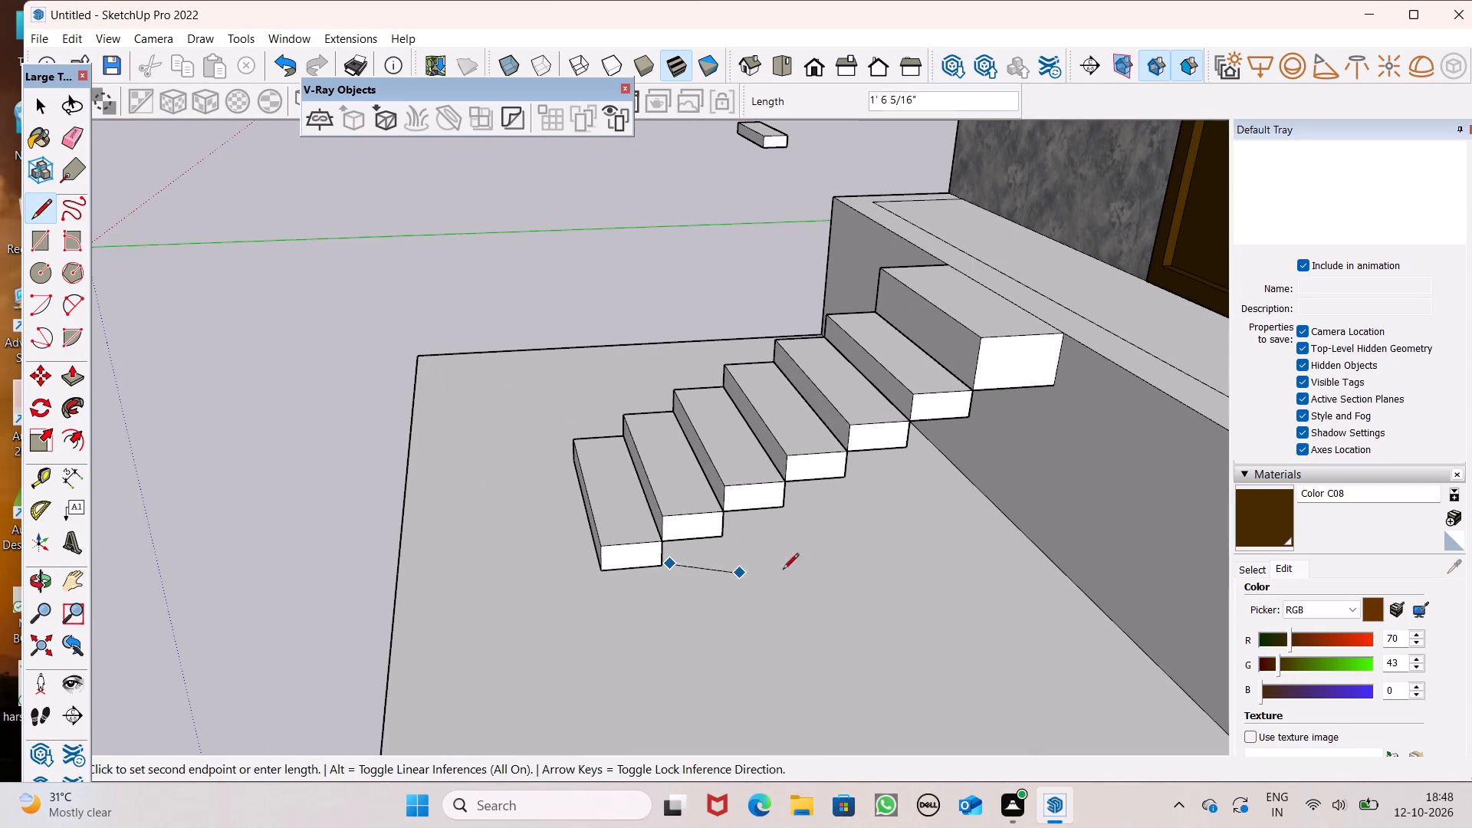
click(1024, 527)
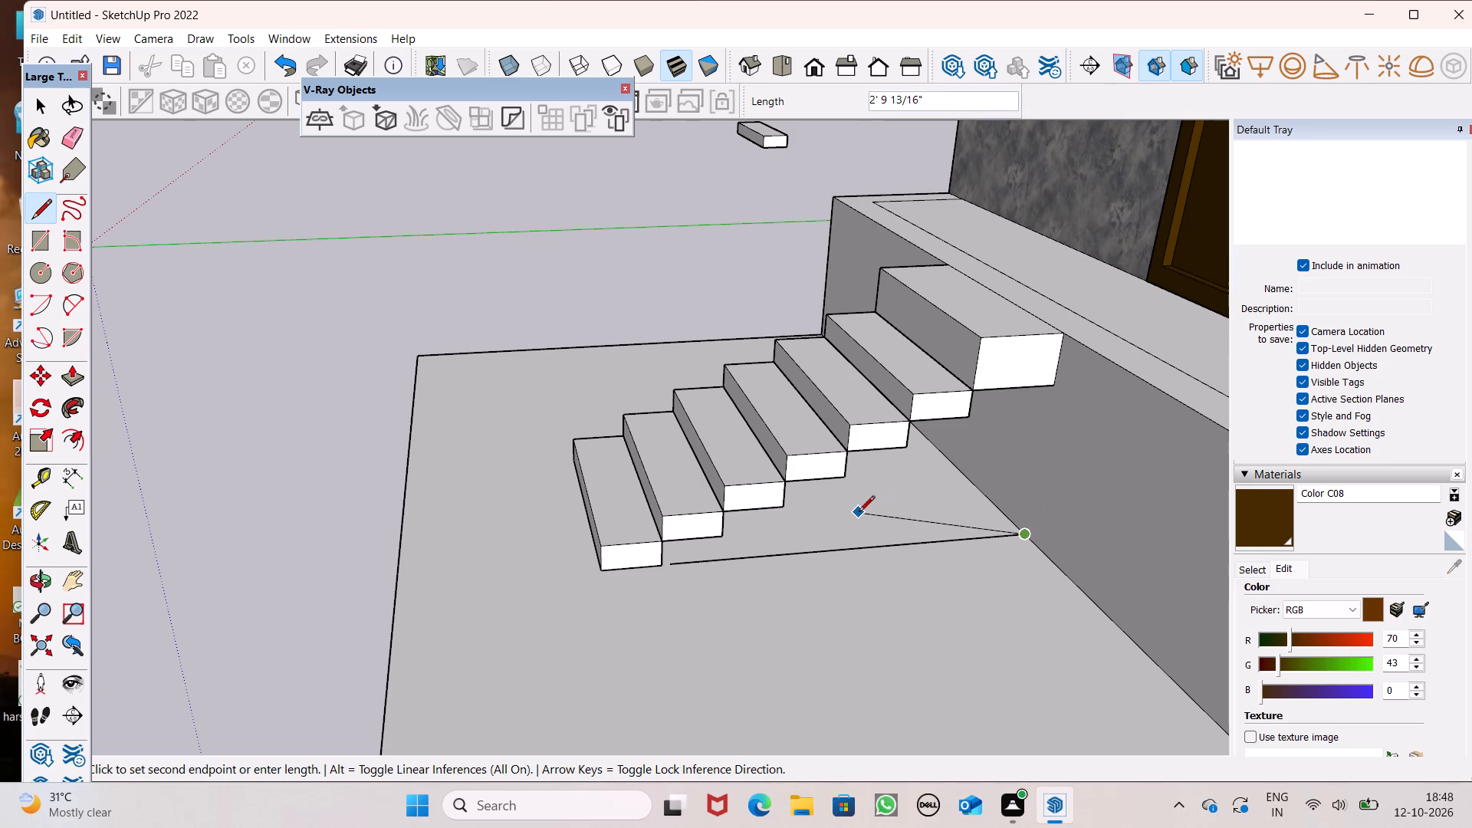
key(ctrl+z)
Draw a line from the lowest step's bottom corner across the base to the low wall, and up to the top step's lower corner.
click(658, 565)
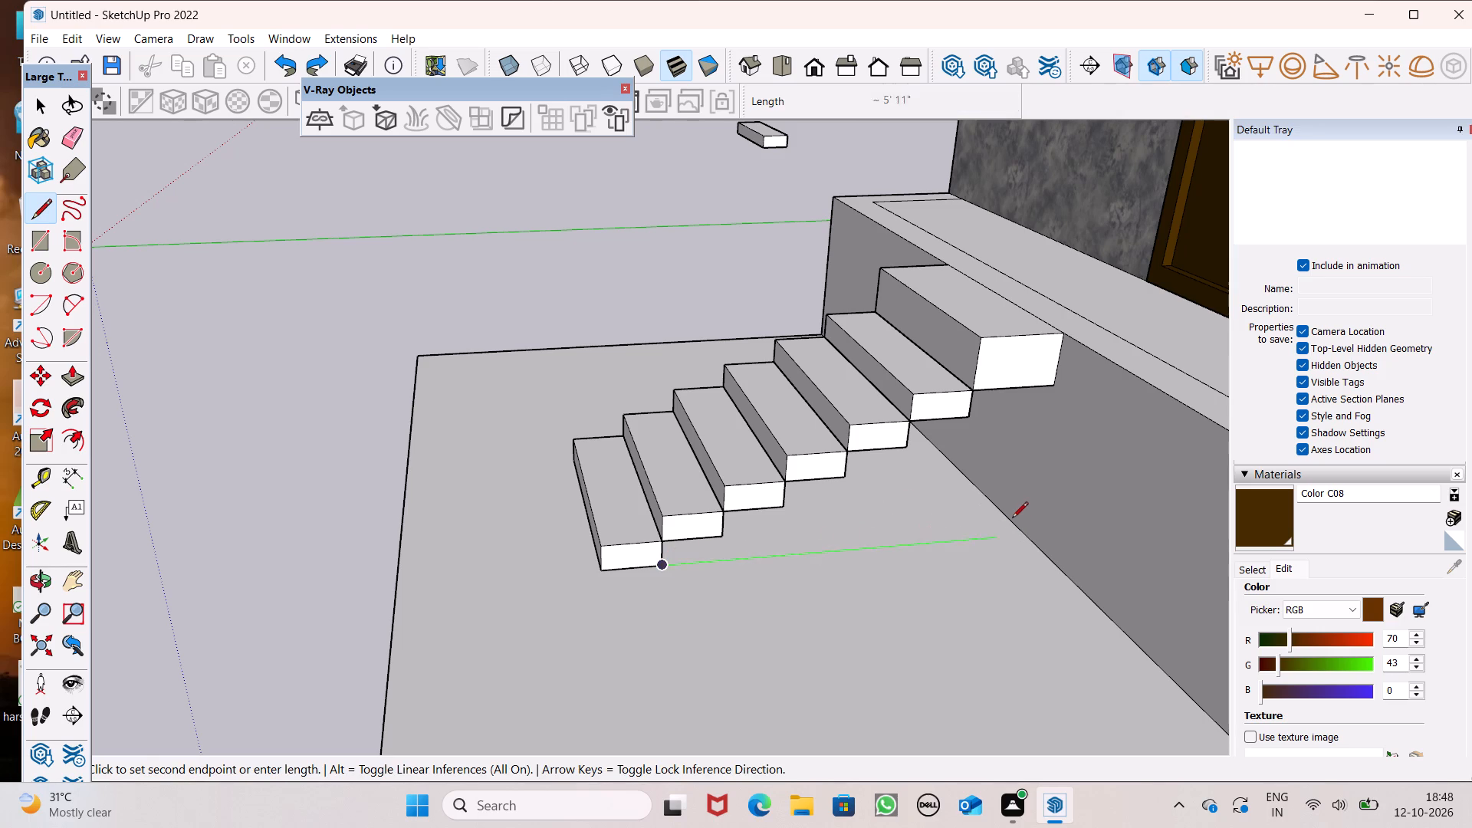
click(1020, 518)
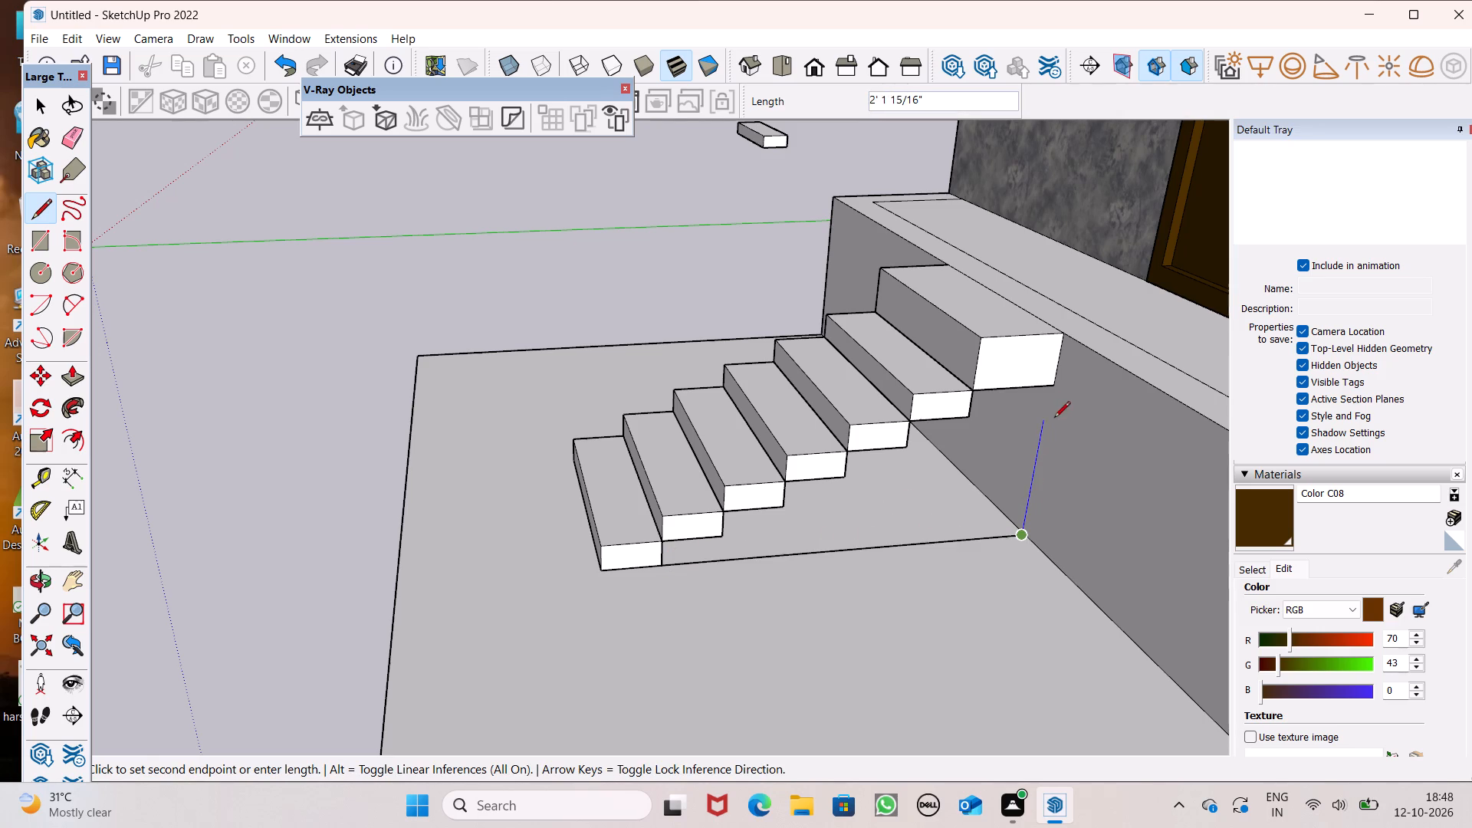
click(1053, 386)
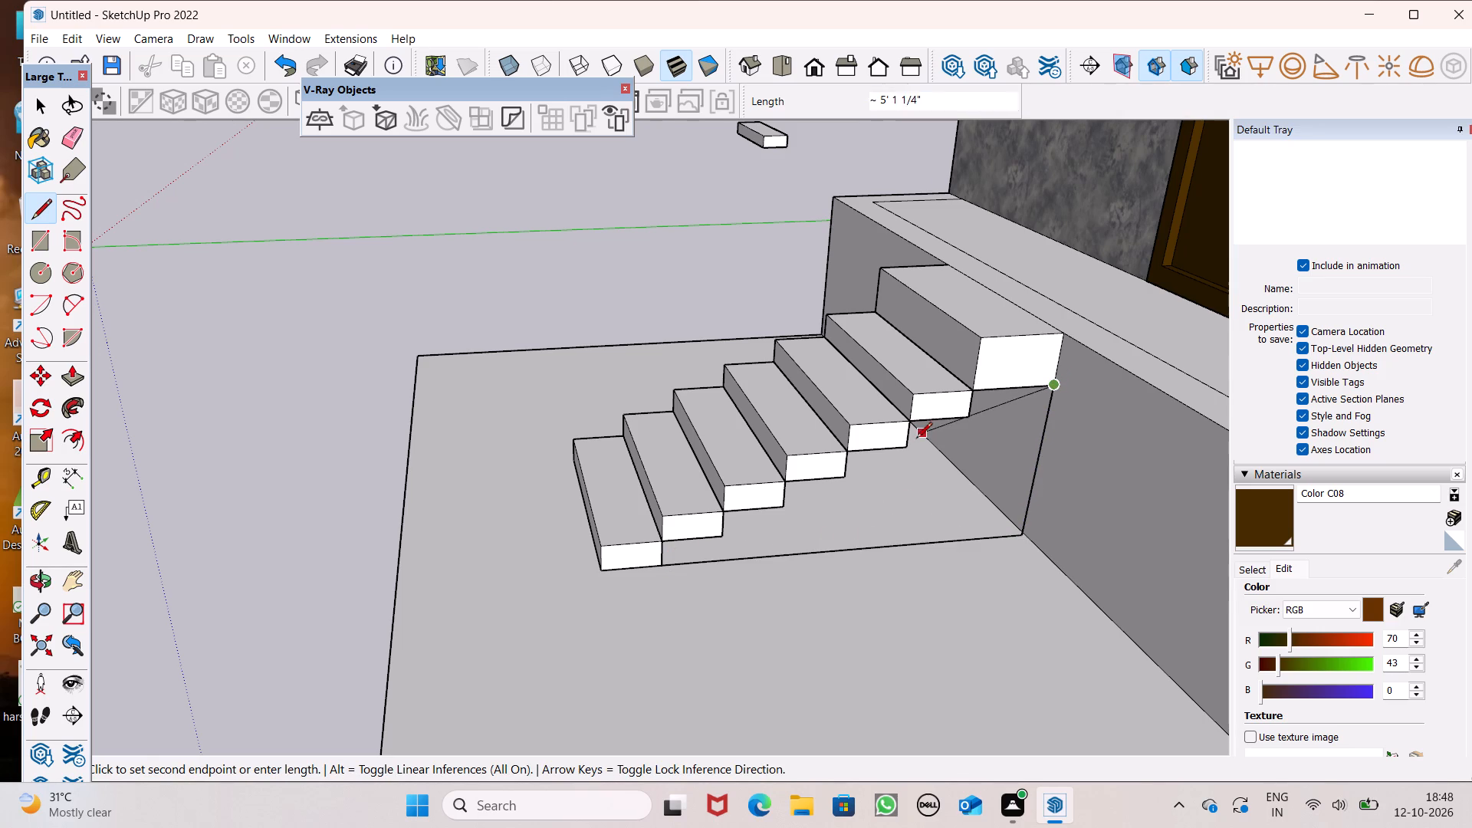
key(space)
Explode the groups of the fourth, second and lowest steps of the stair.
click(795, 472)
right_click(794, 472)
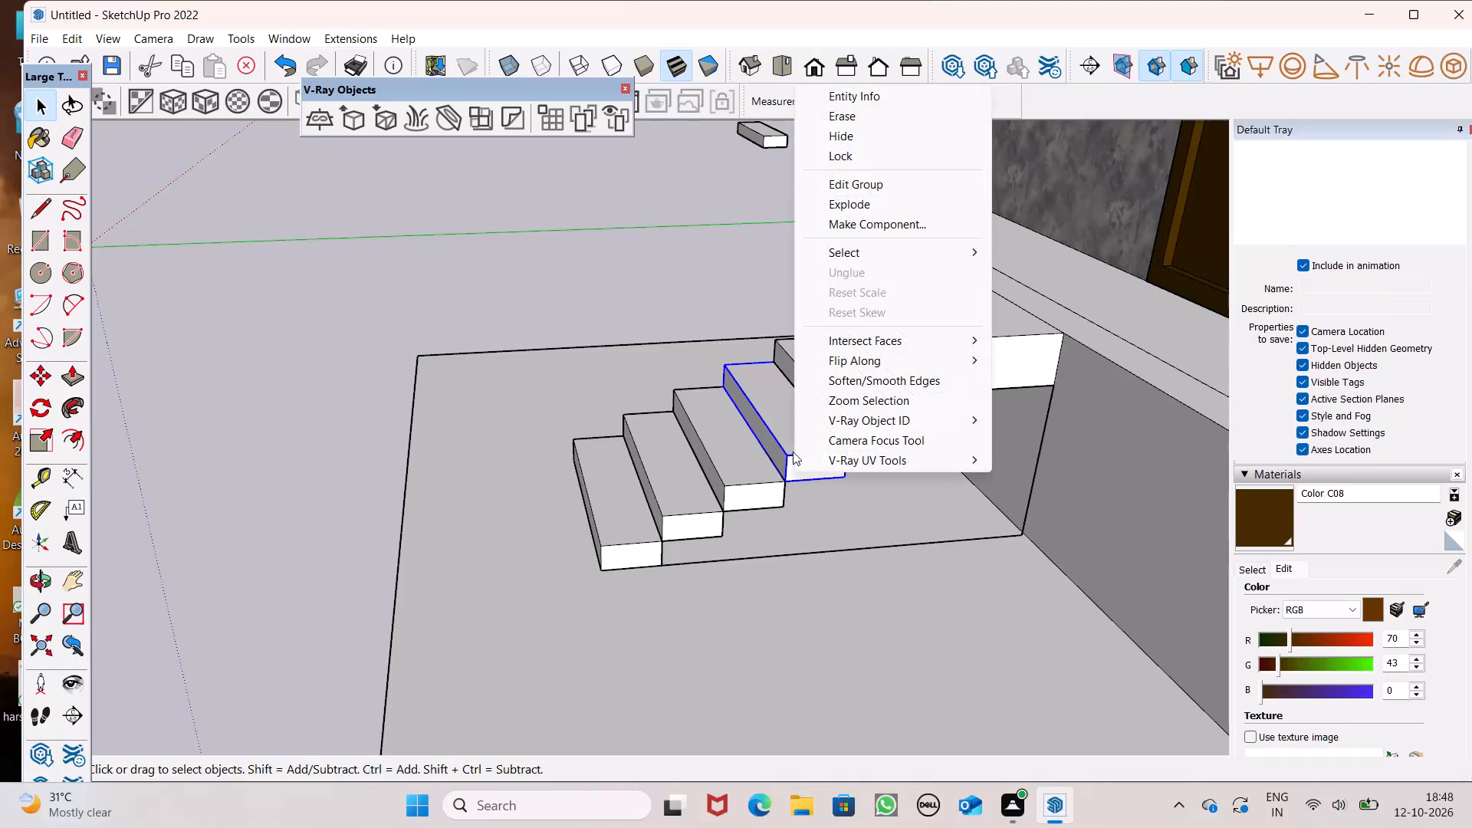
click(872, 199)
click(678, 421)
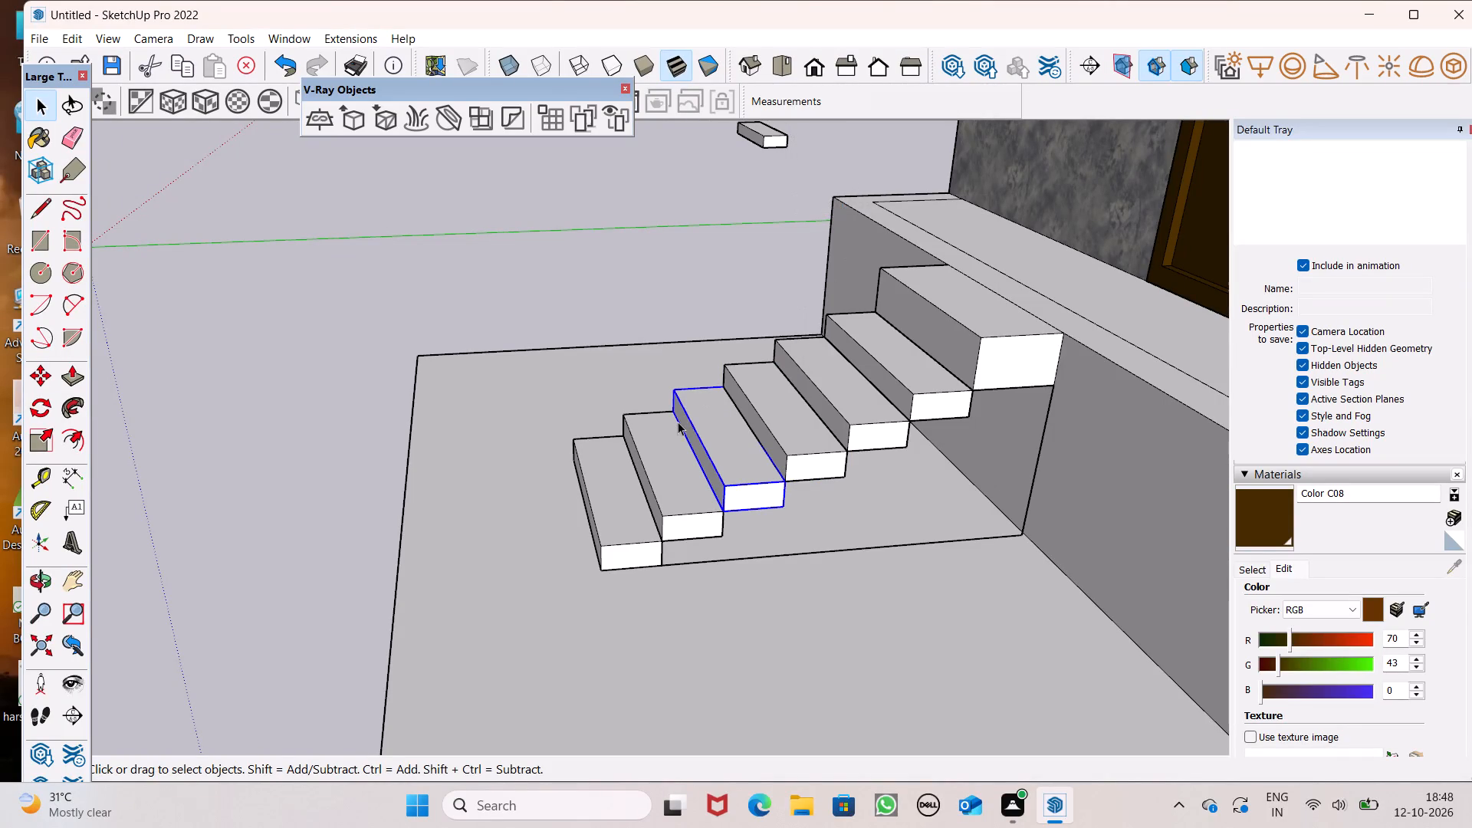
right_click(767, 360)
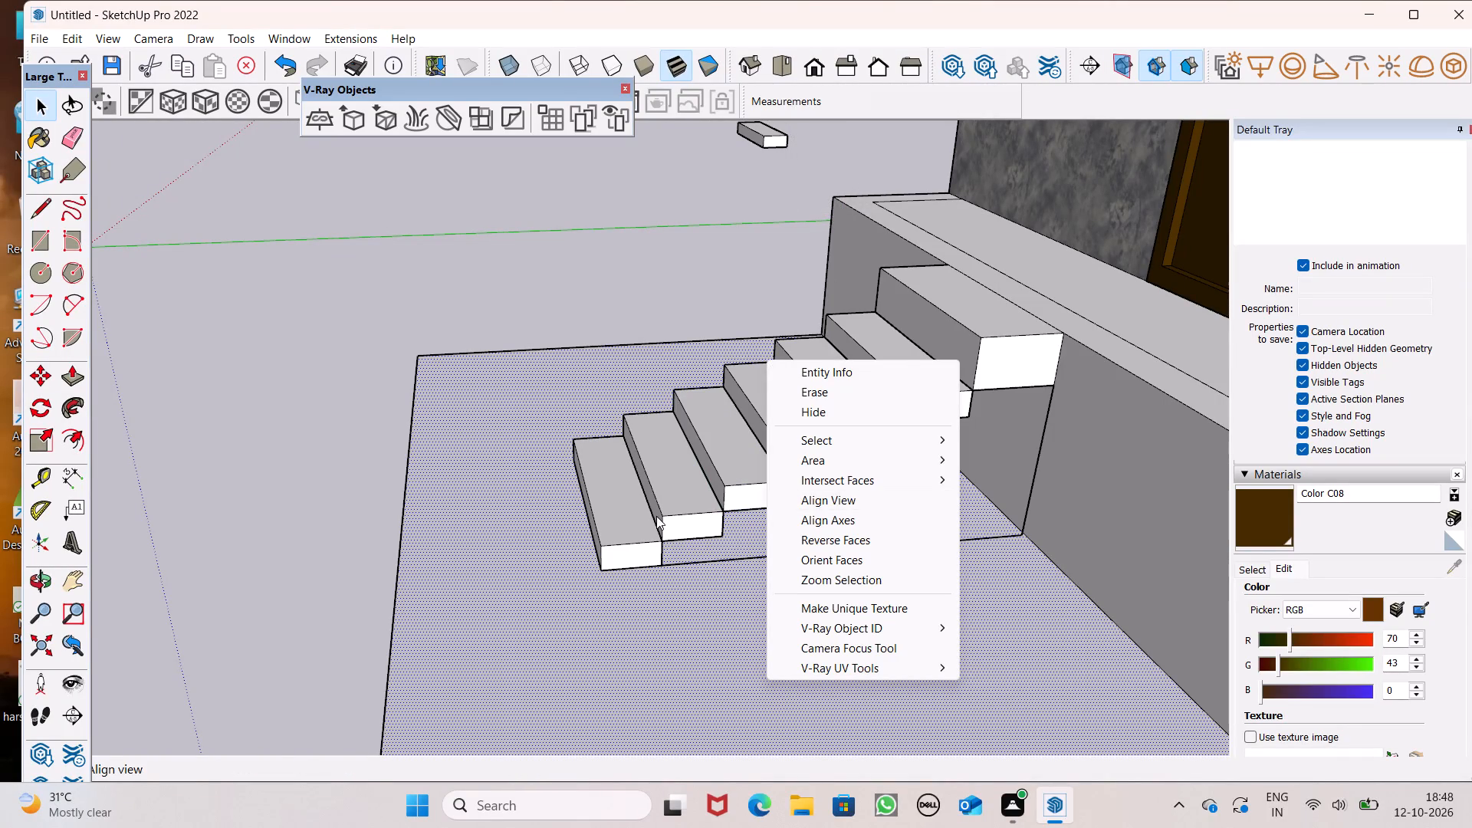
click(656, 516)
right_click(668, 497)
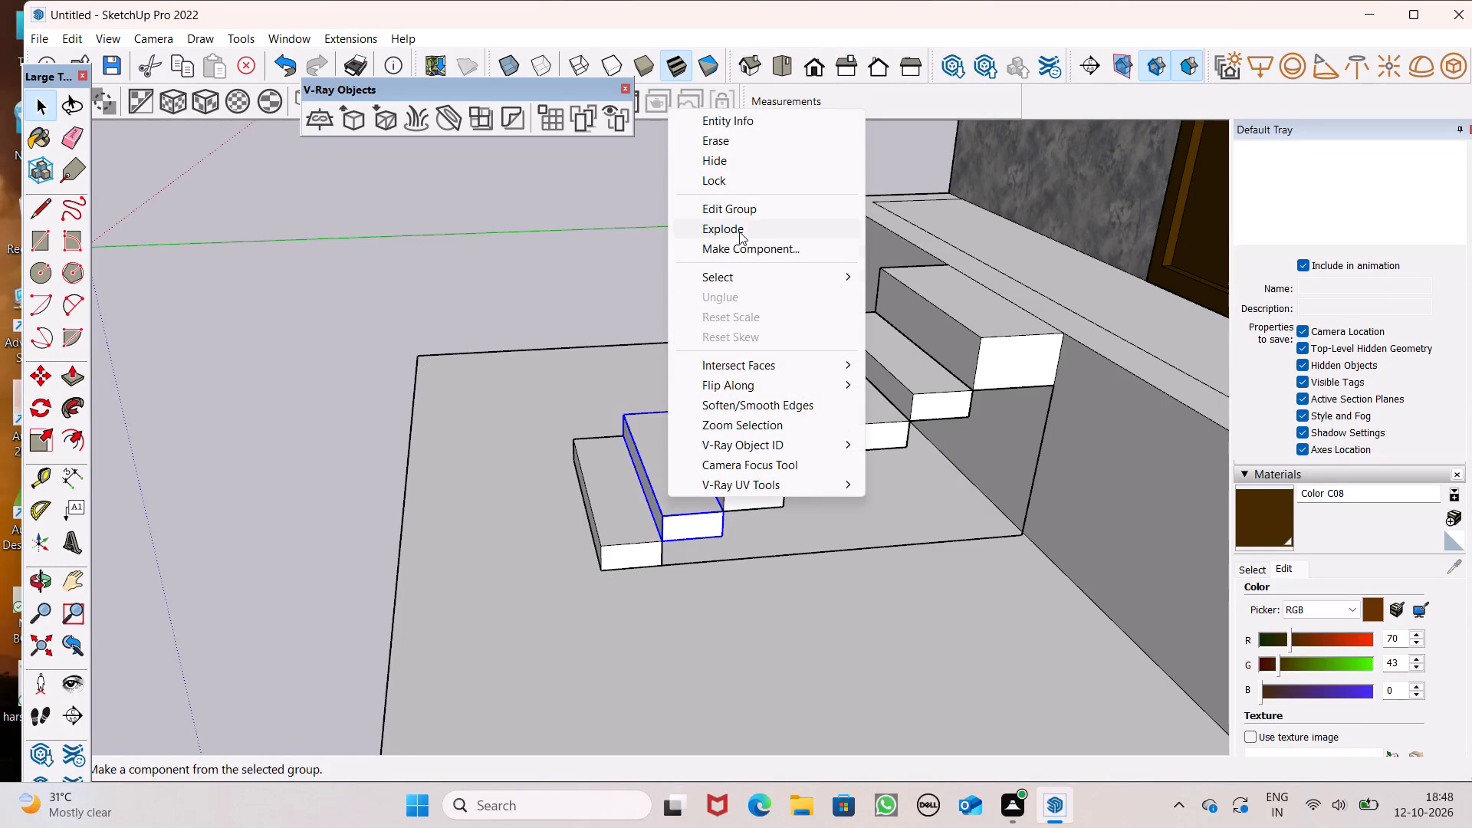
click(739, 232)
click(622, 524)
right_click(641, 508)
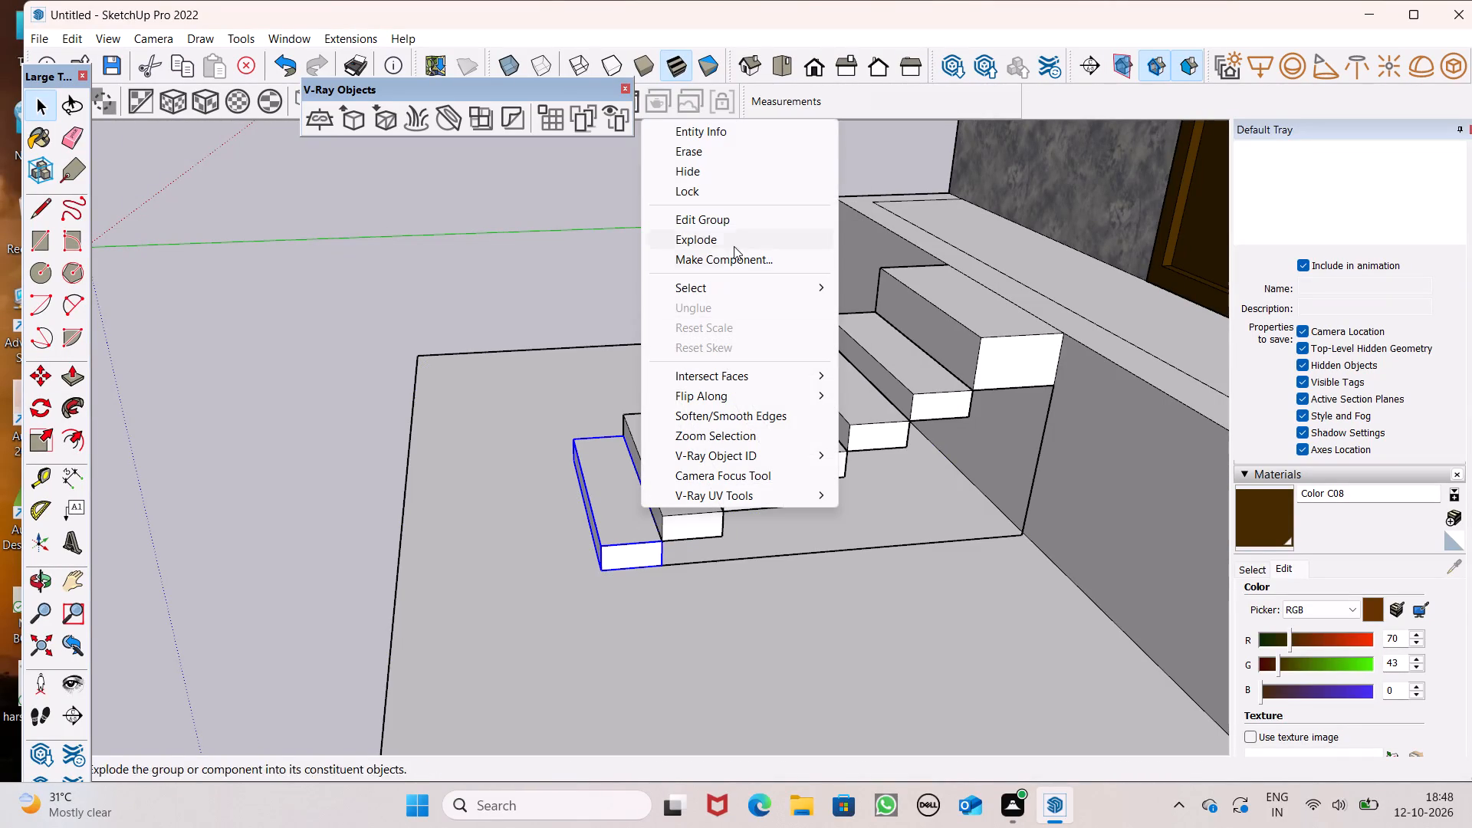
click(736, 235)
Explode the groups of the third step and the sixth step just below the top one, and clear the selection.
click(670, 488)
click(738, 457)
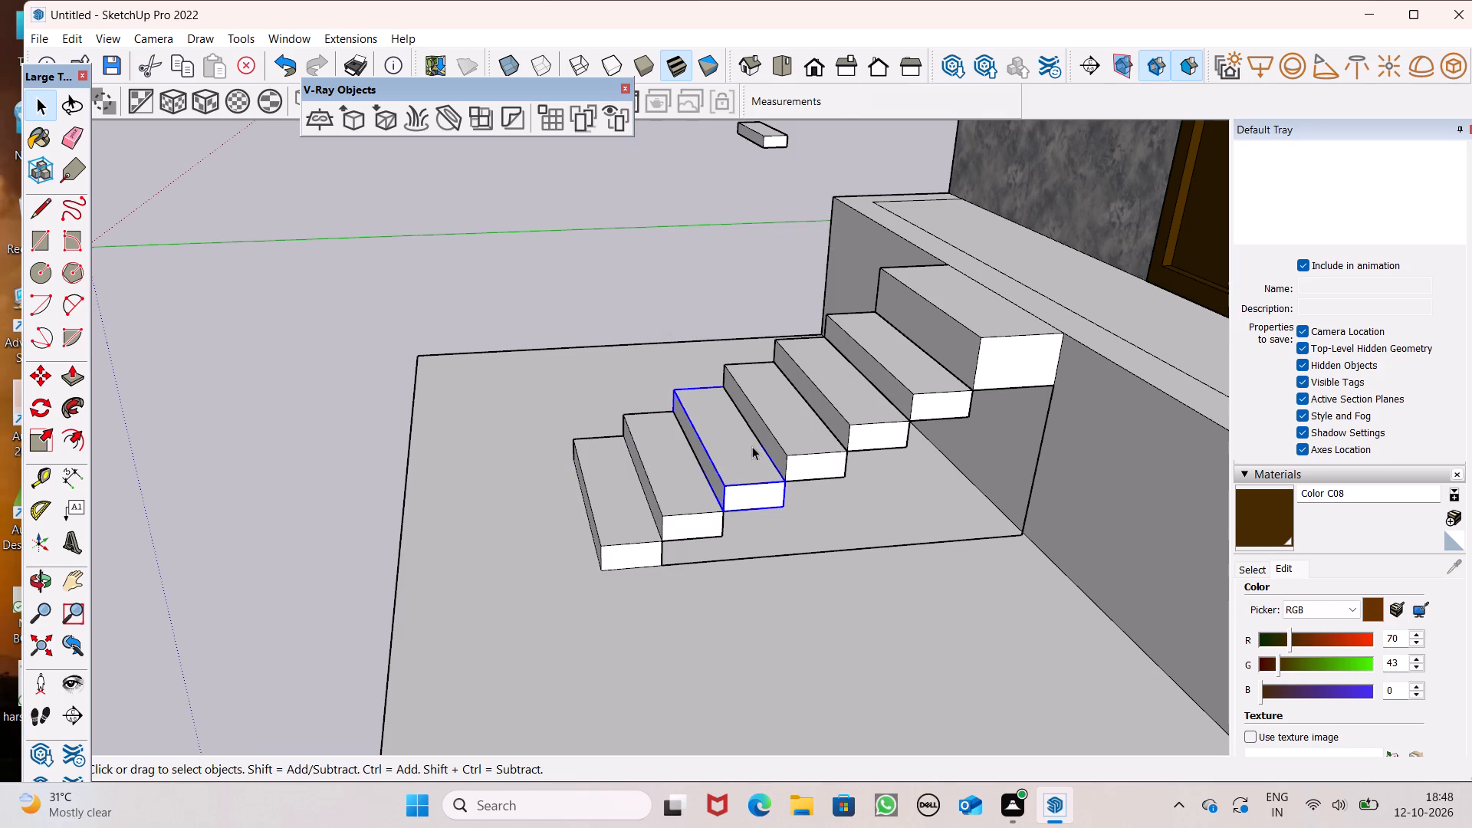
click(799, 409)
click(757, 464)
right_click(757, 461)
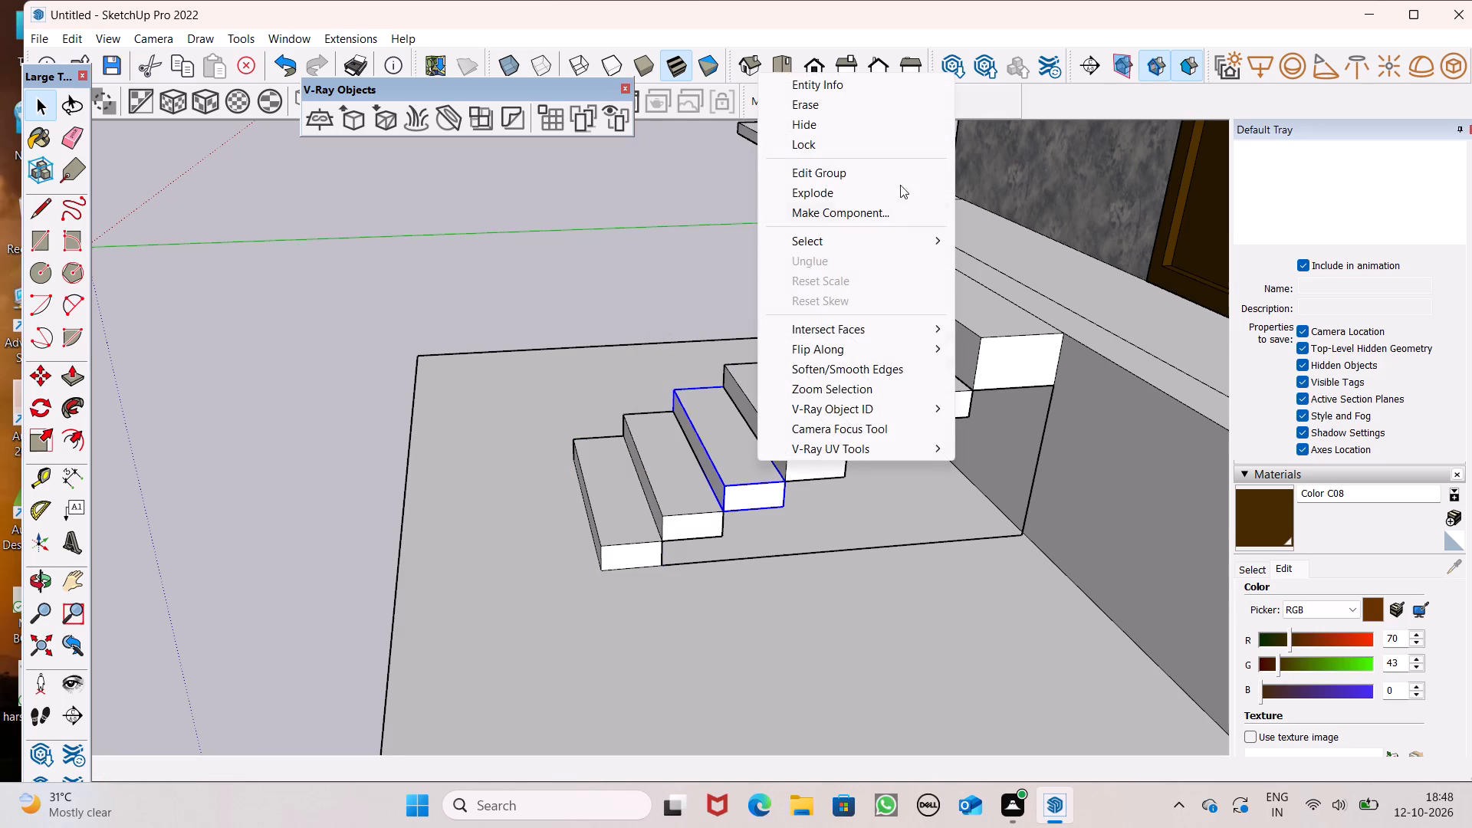
click(889, 200)
click(798, 423)
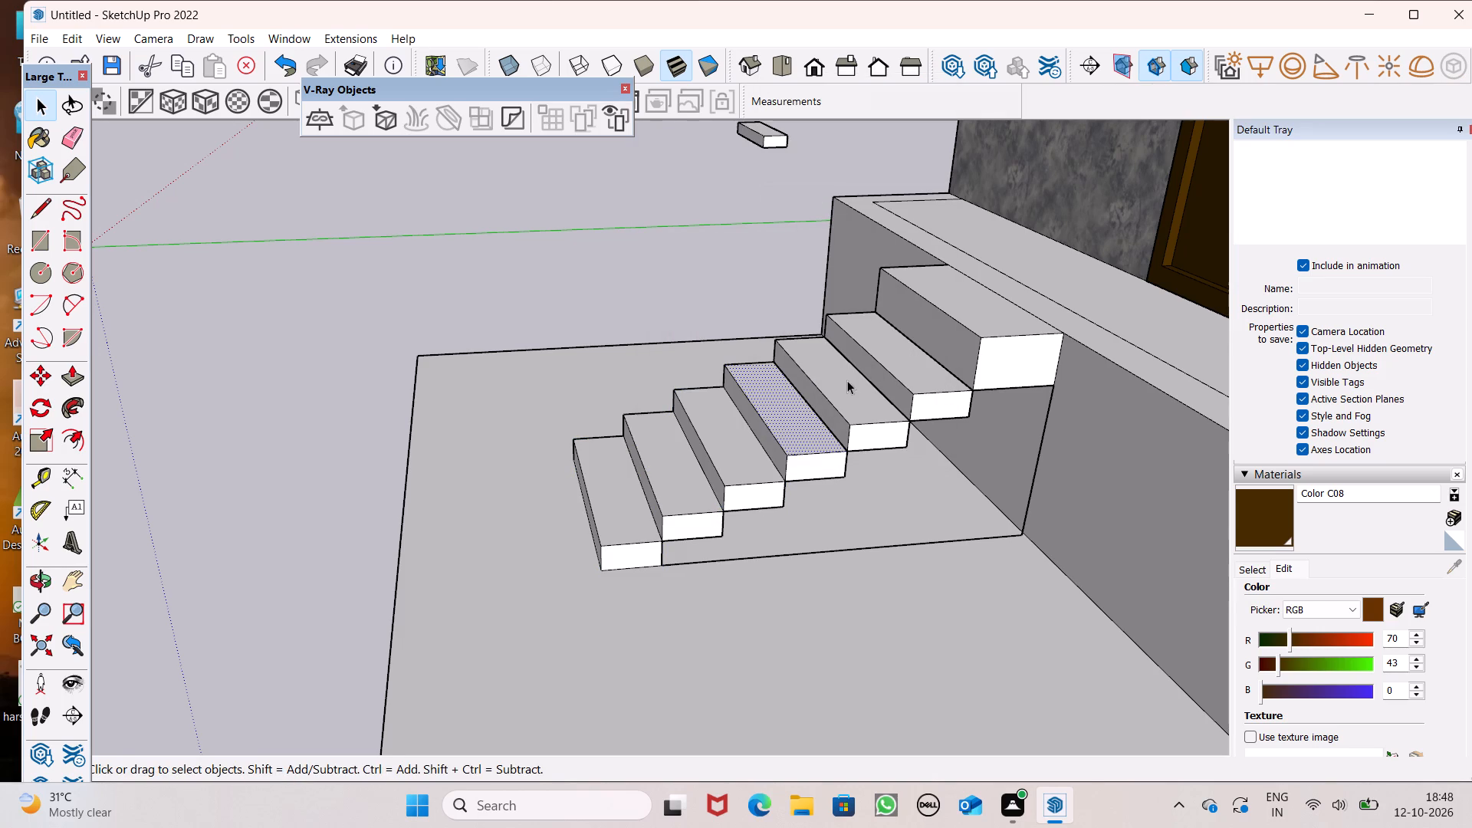
click(848, 379)
right_click(897, 363)
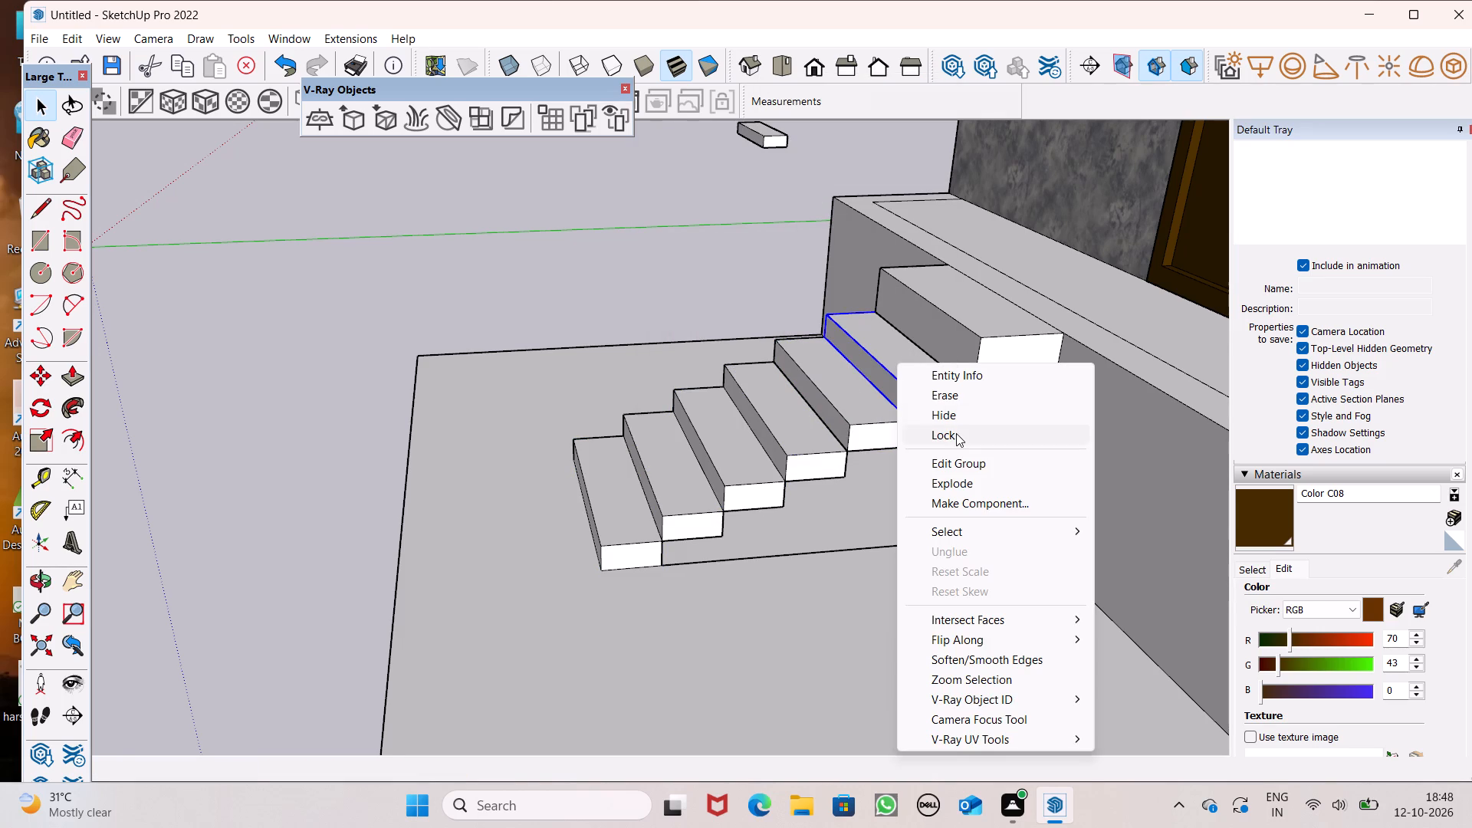
click(956, 489)
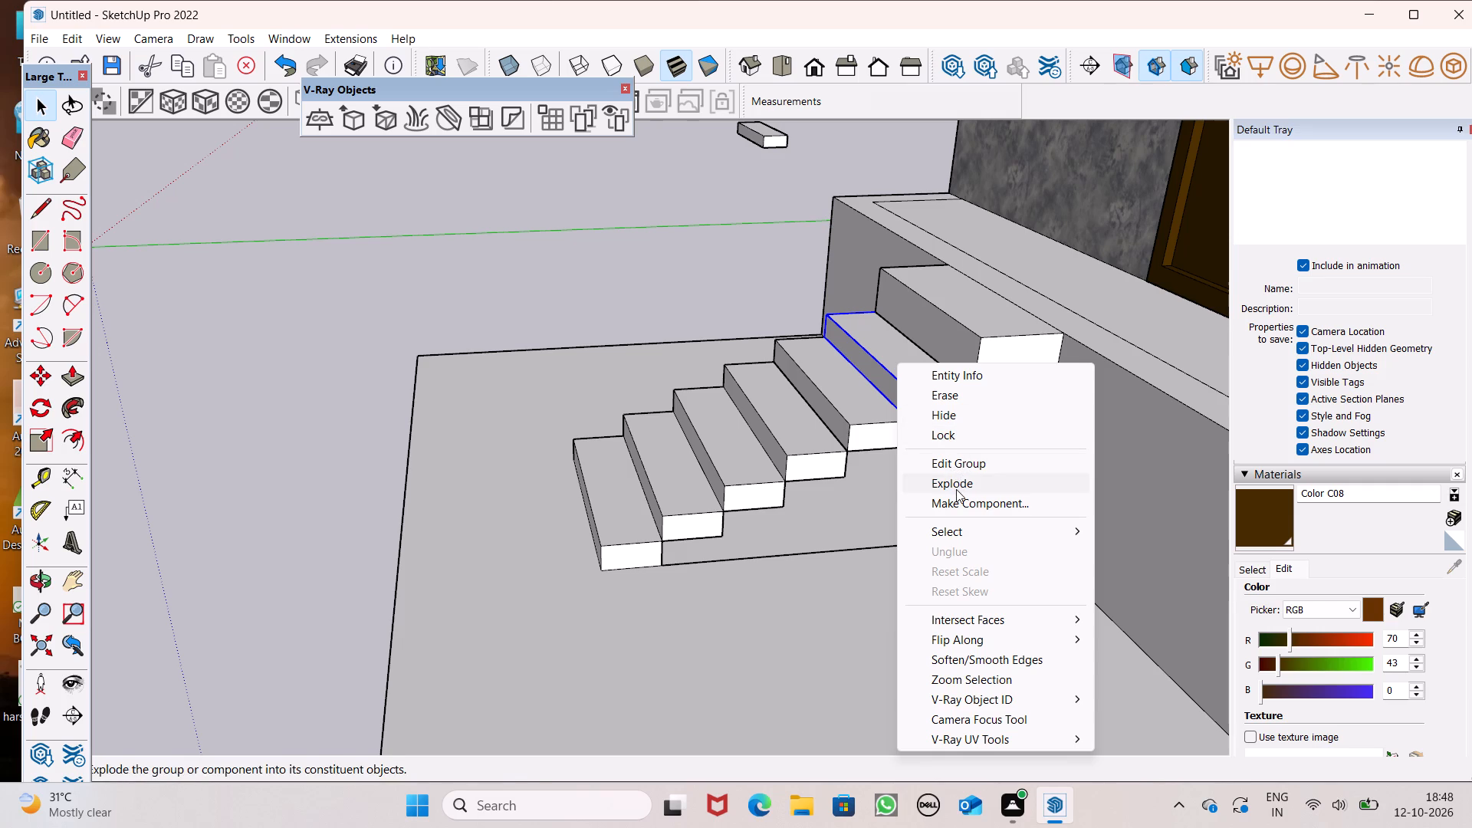
click(677, 268)
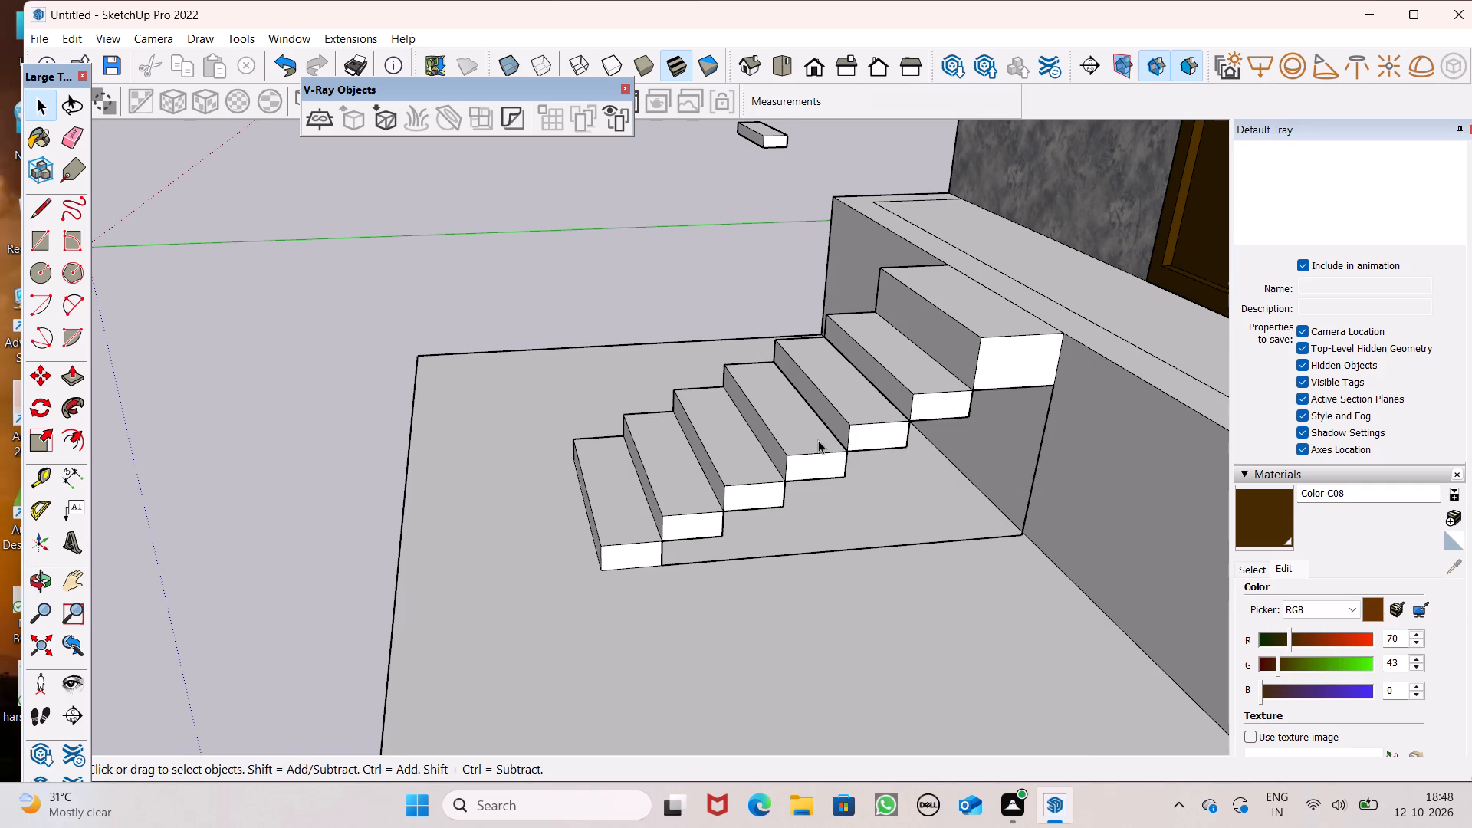
Check the lower steps for remaining groups, explode the fifth step's group and clear the selection.
scroll(813, 445, up, 2)
click(796, 459)
right_click(793, 452)
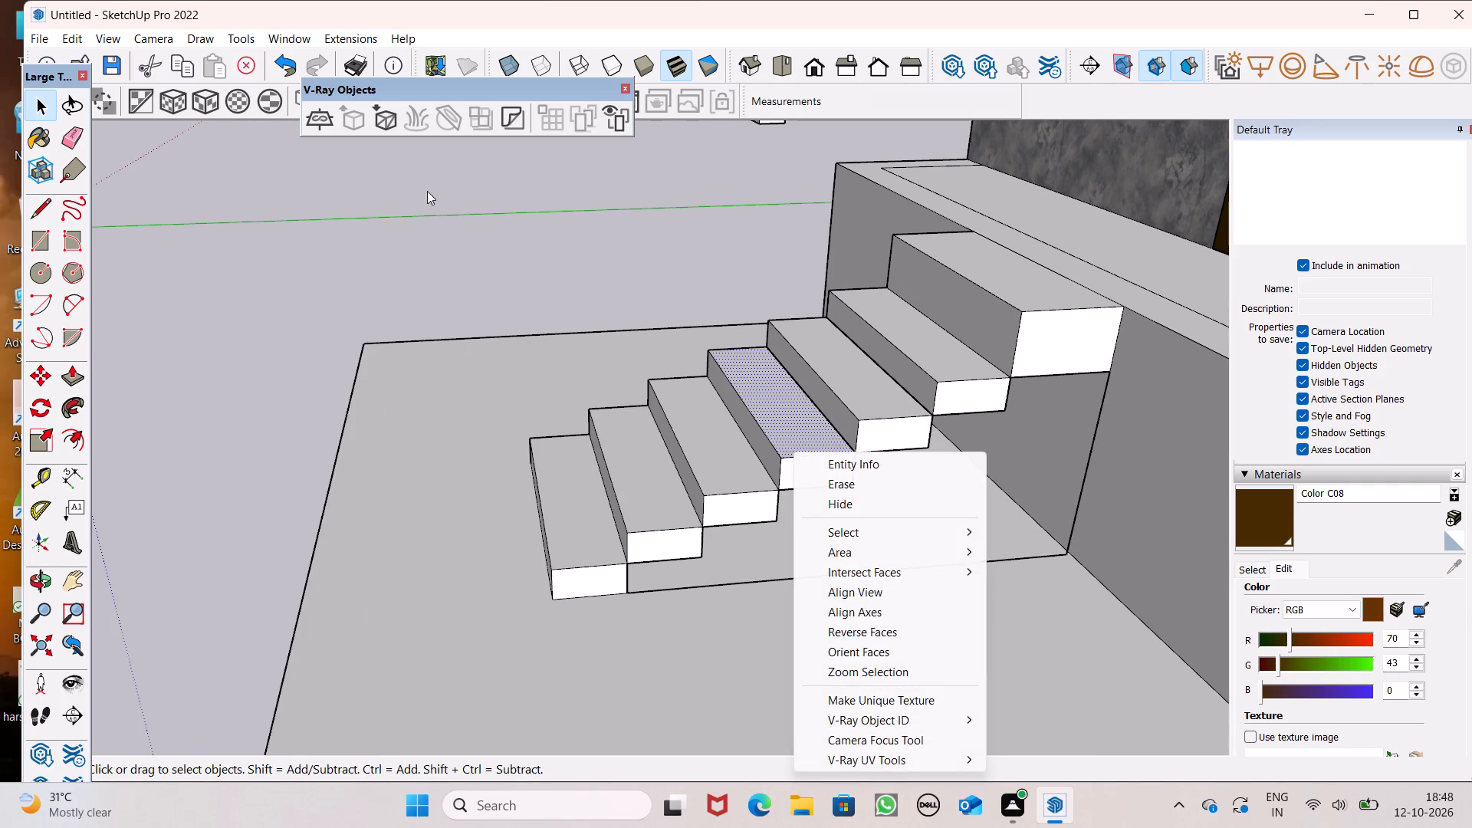
click(423, 263)
scroll(508, 337, down, 2)
scroll(599, 482, up, 3)
click(570, 493)
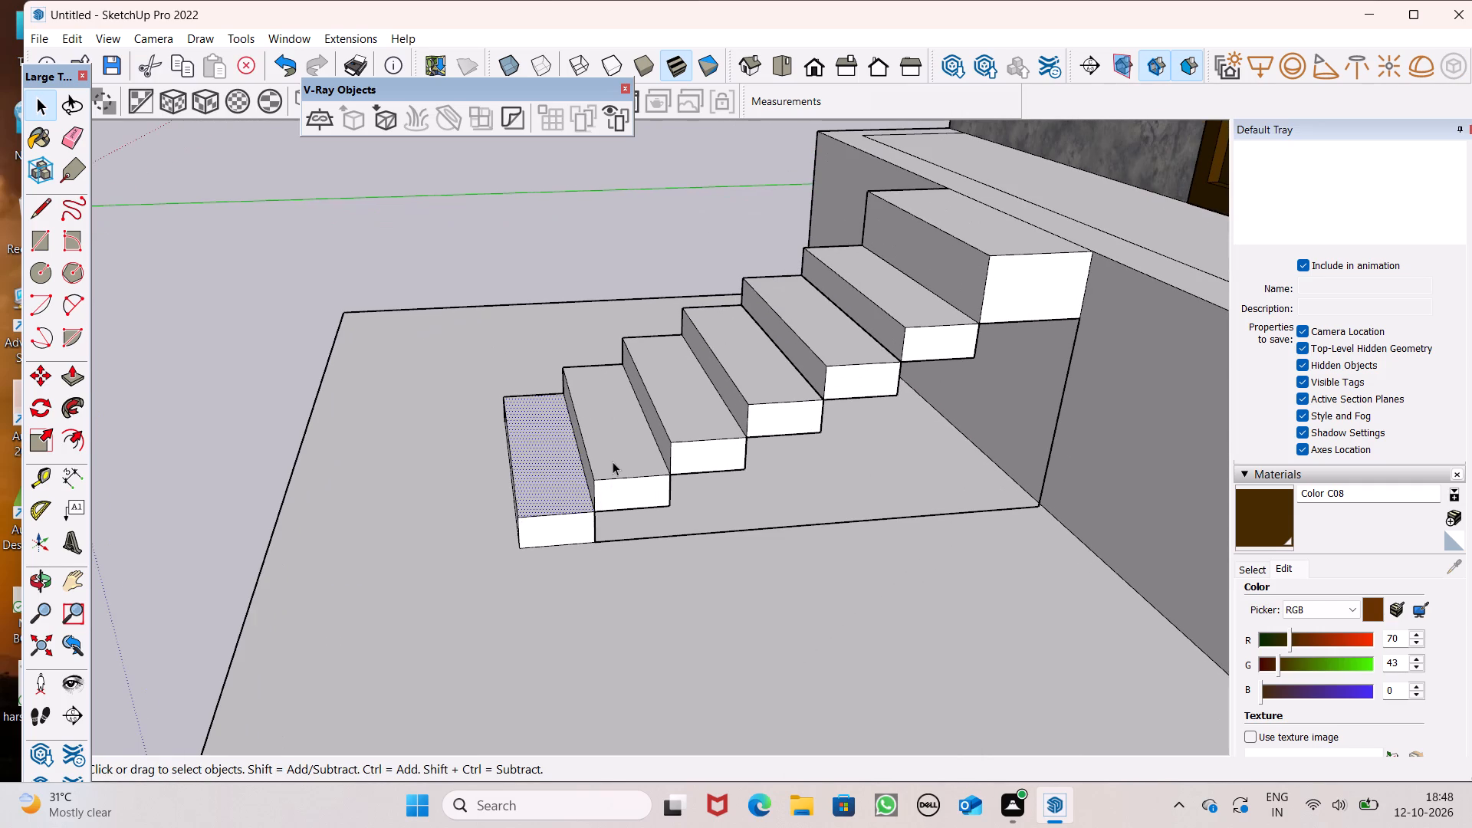
click(613, 462)
click(674, 428)
click(800, 386)
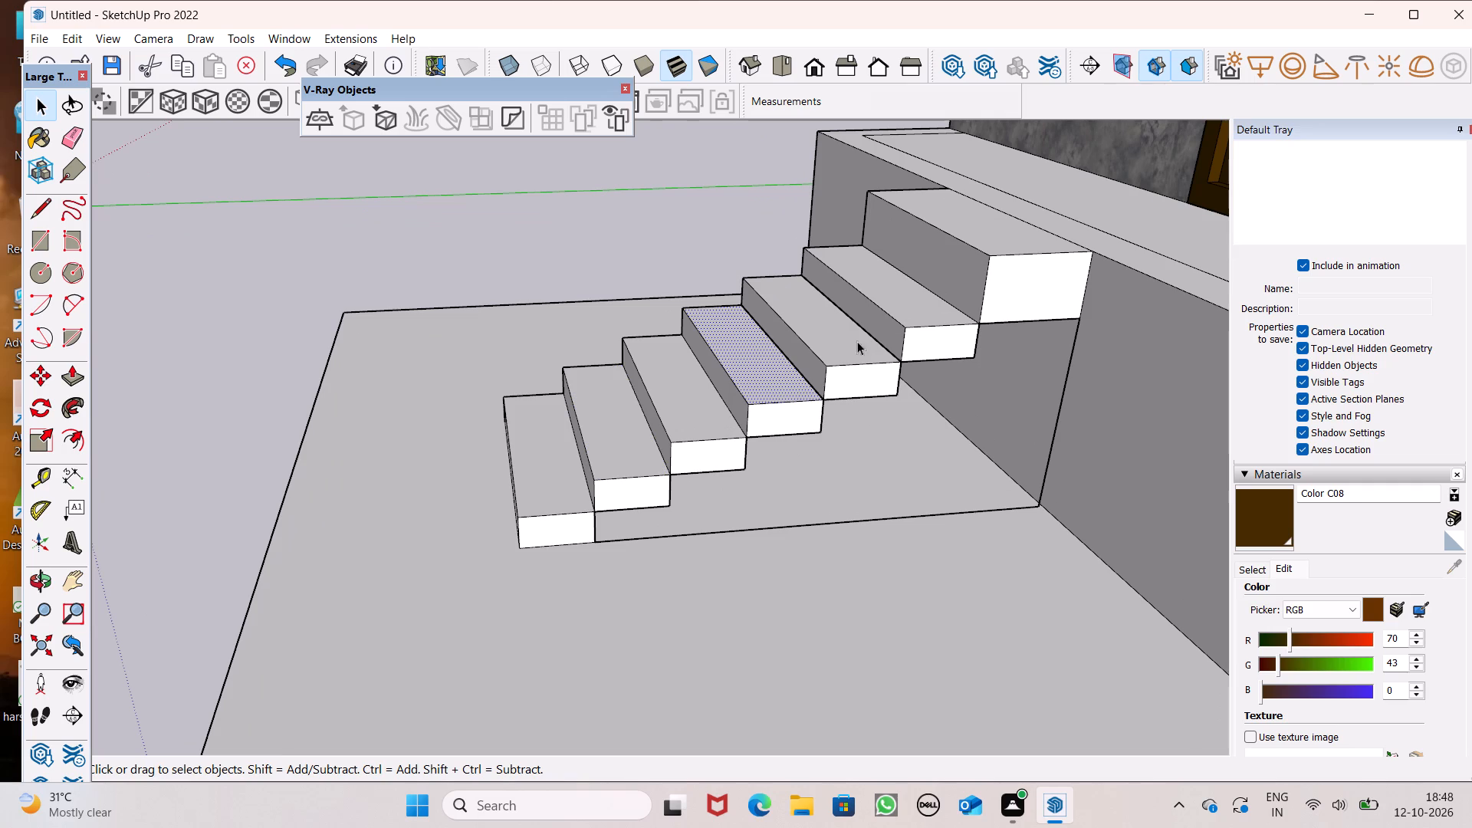
click(833, 354)
right_click(863, 347)
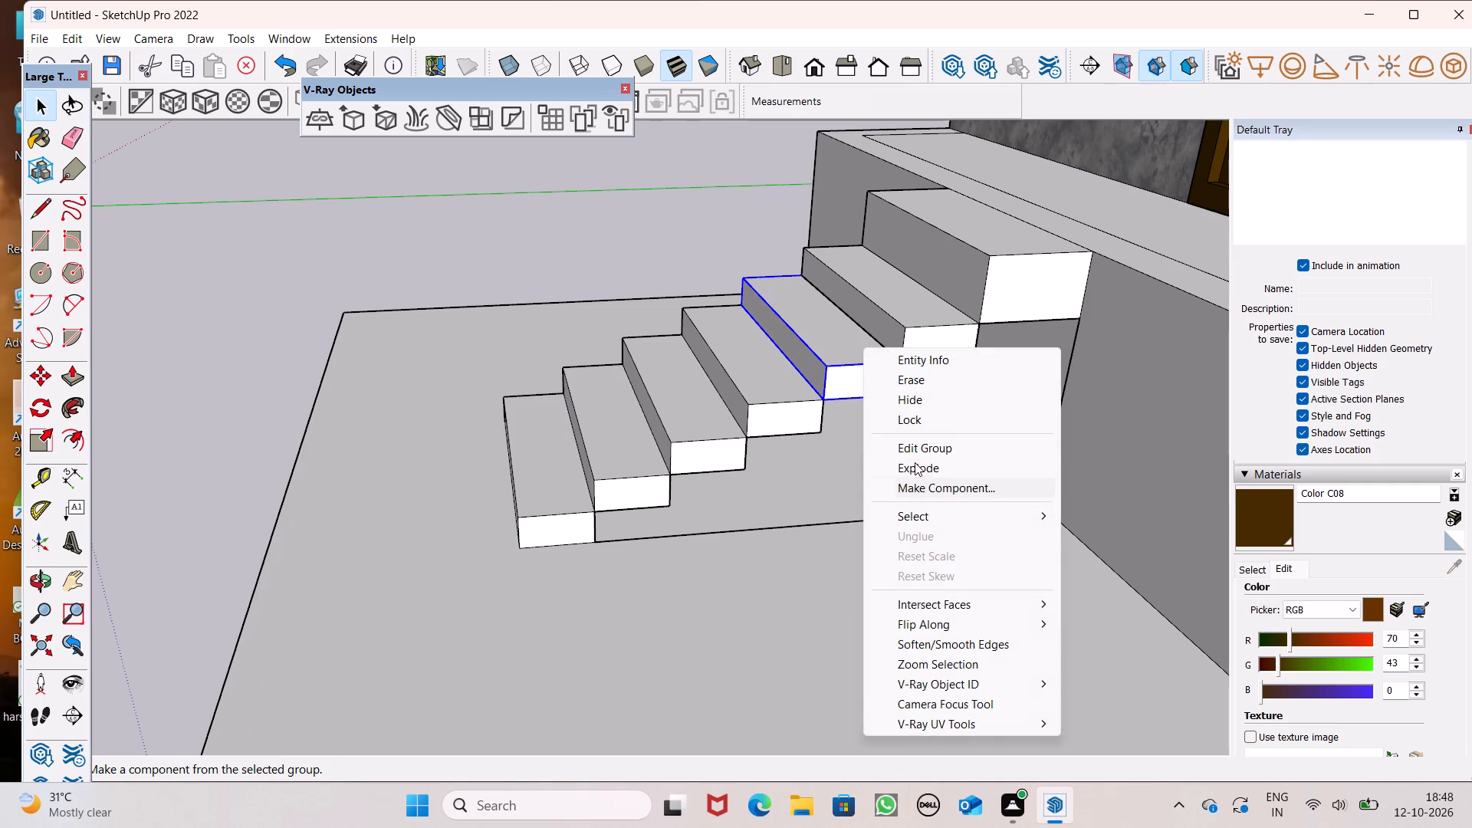
click(915, 468)
click(655, 235)
Check the fifth, sixth and top steps for remaining groups by selecting their faces.
scroll(867, 317, up, 1)
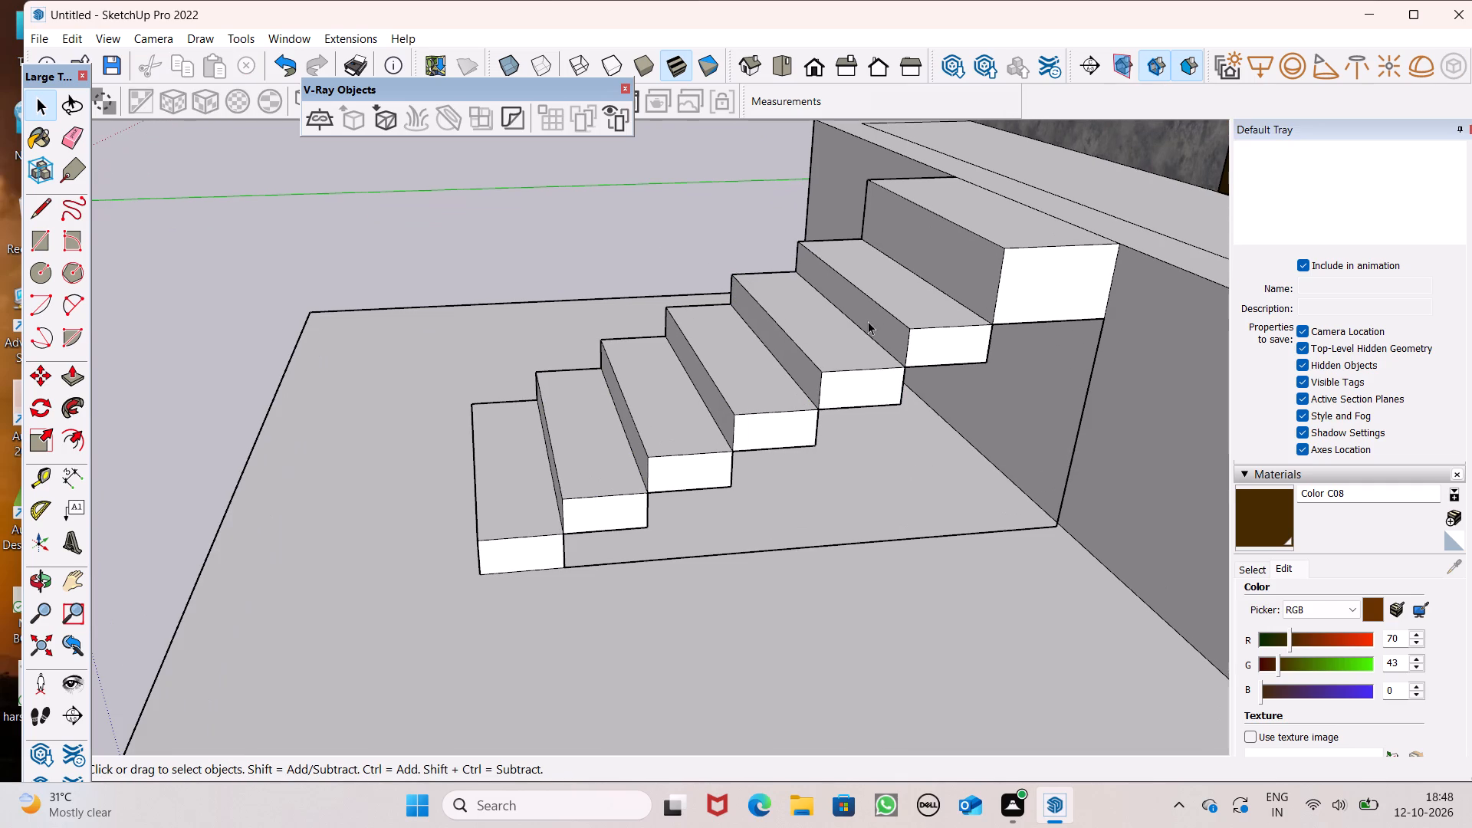
click(837, 362)
click(902, 304)
right_click(902, 304)
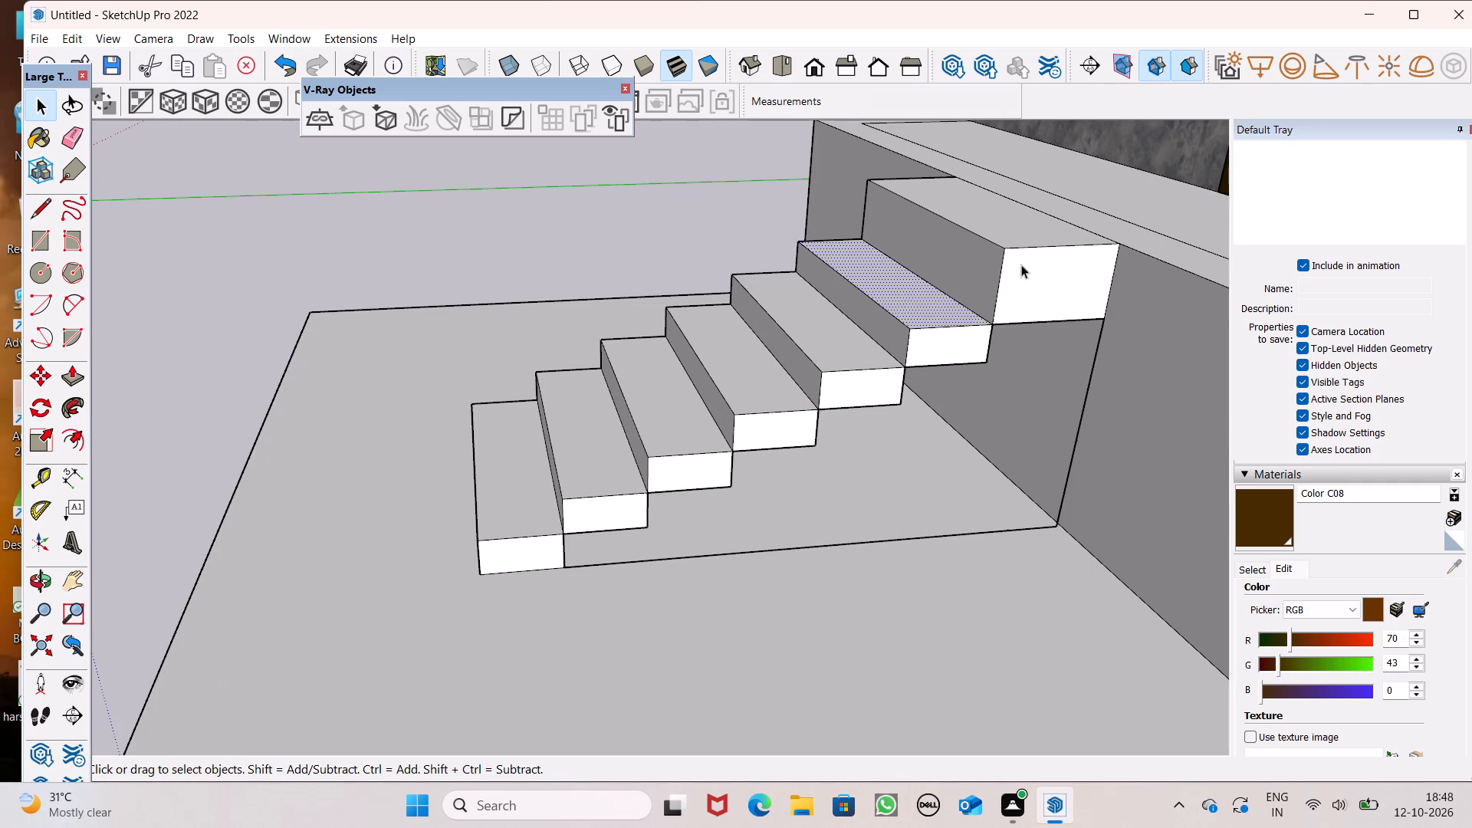
click(1021, 264)
scroll(816, 281, down, 4)
key(space)
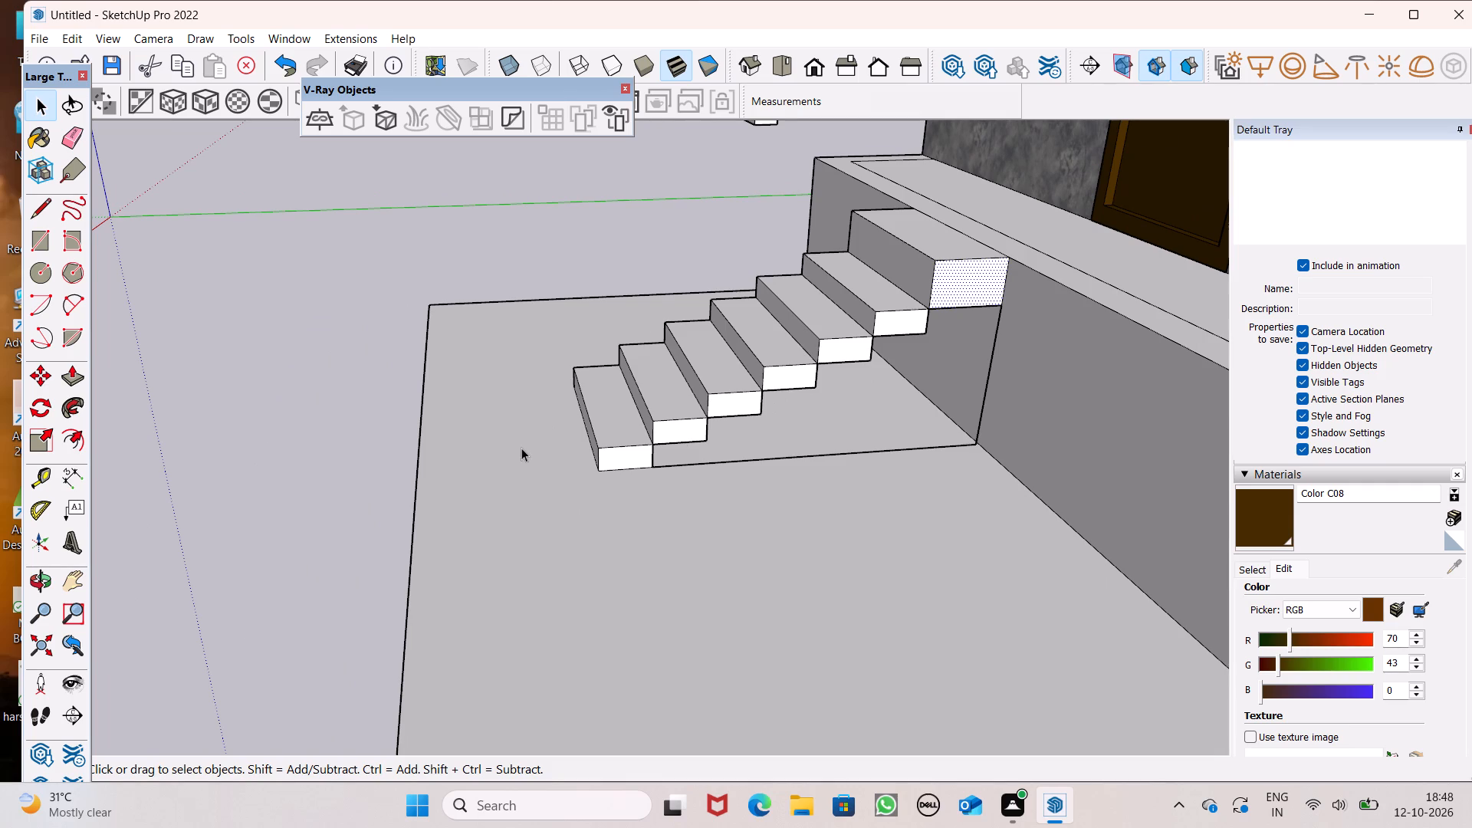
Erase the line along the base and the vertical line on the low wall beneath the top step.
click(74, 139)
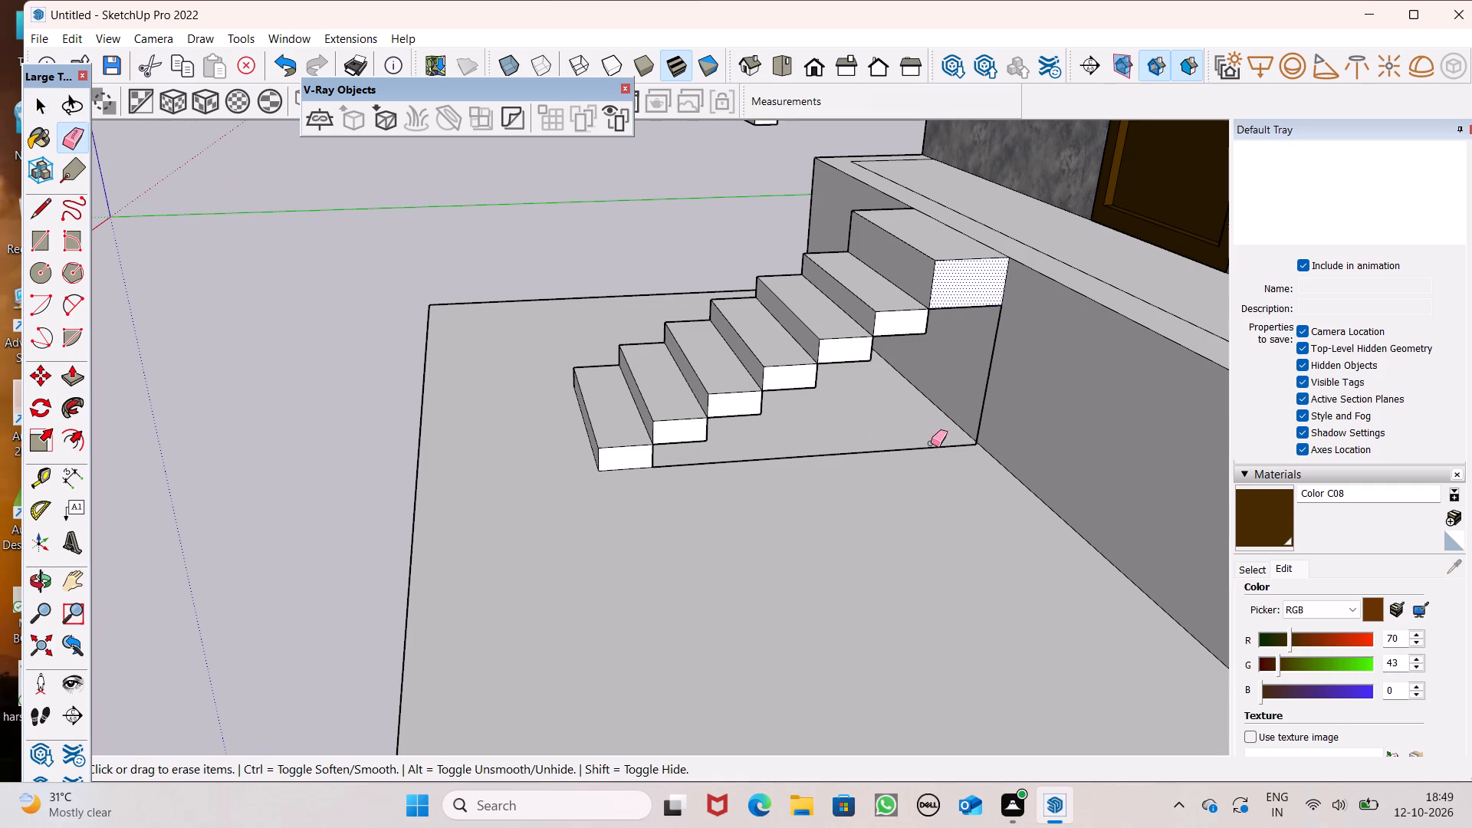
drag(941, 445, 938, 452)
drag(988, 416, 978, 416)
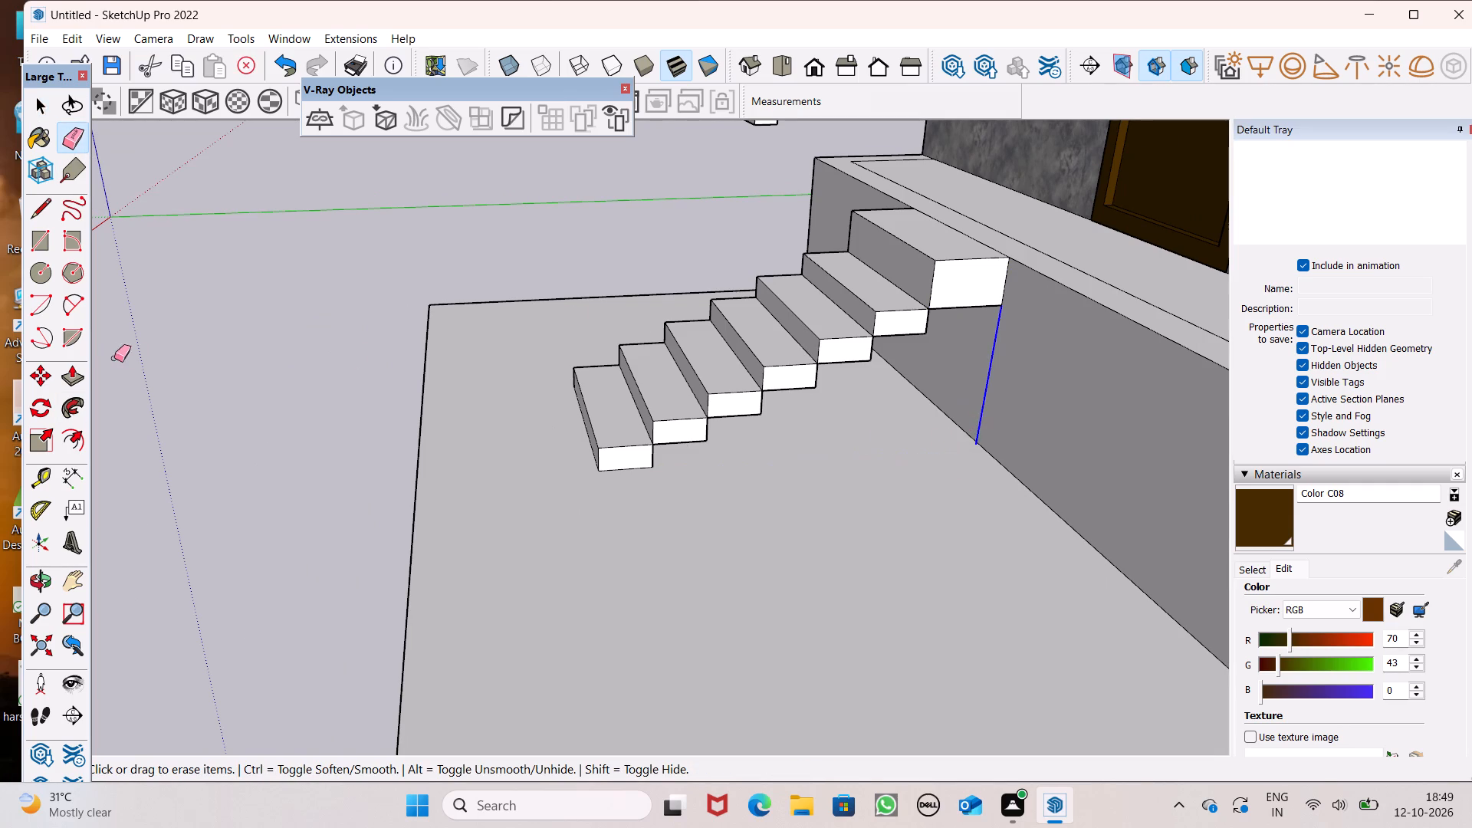
Draw a base line from the lowest step to the low wall and a vertical line beneath the top step, closing the stair's side face.
click(33, 221)
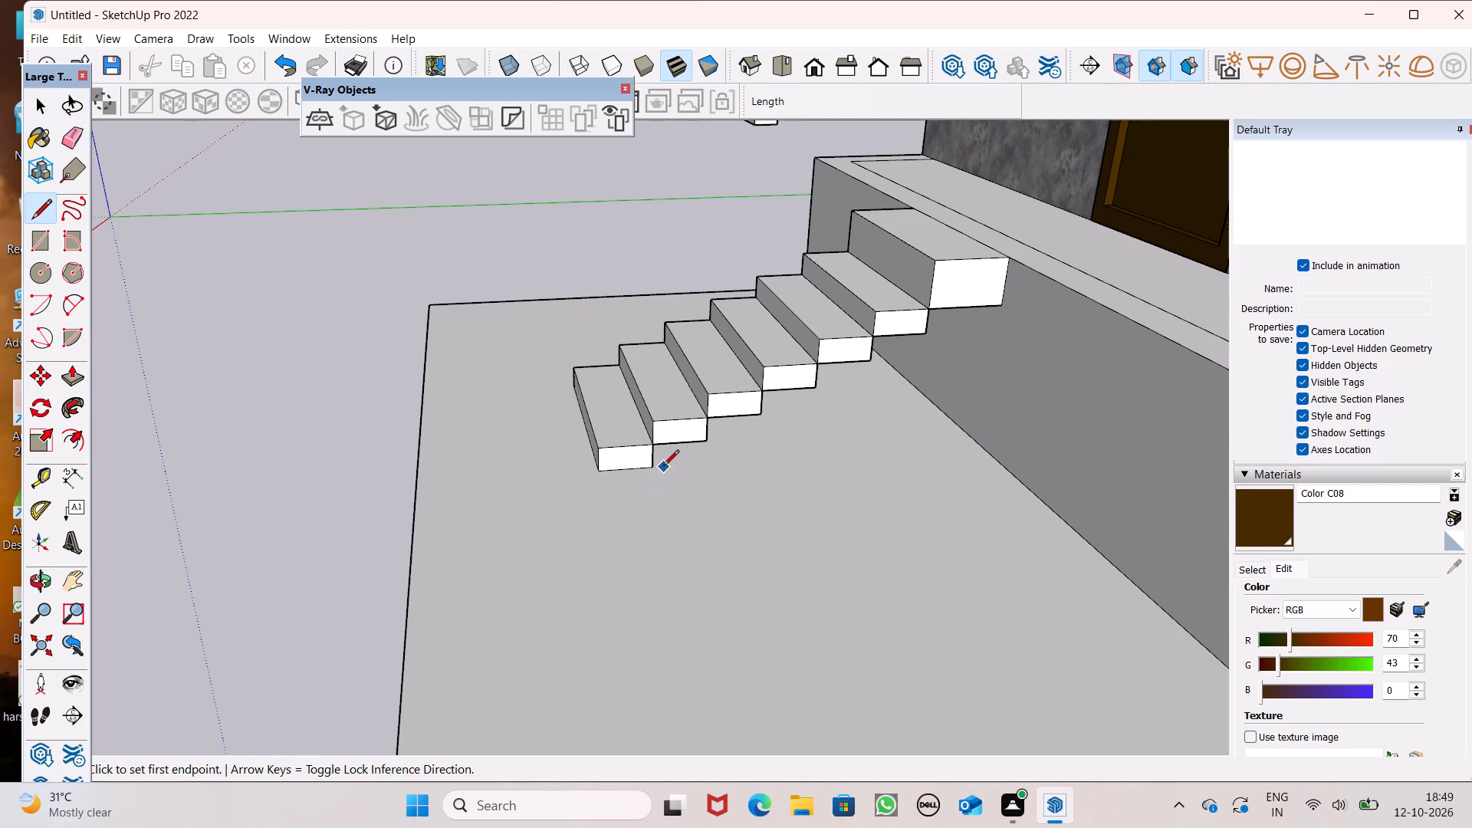
drag(646, 467, 653, 467)
click(972, 440)
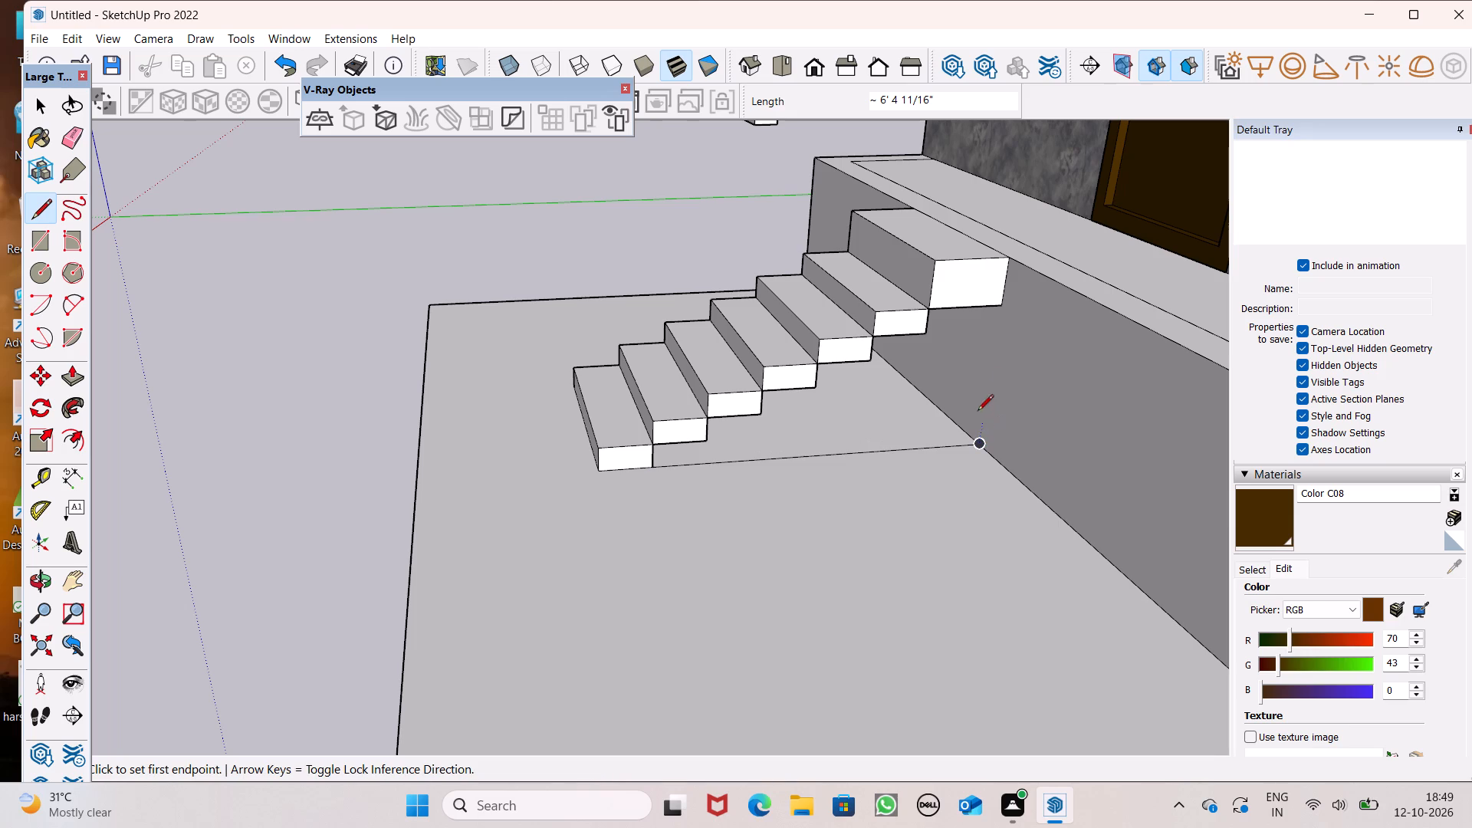
click(998, 306)
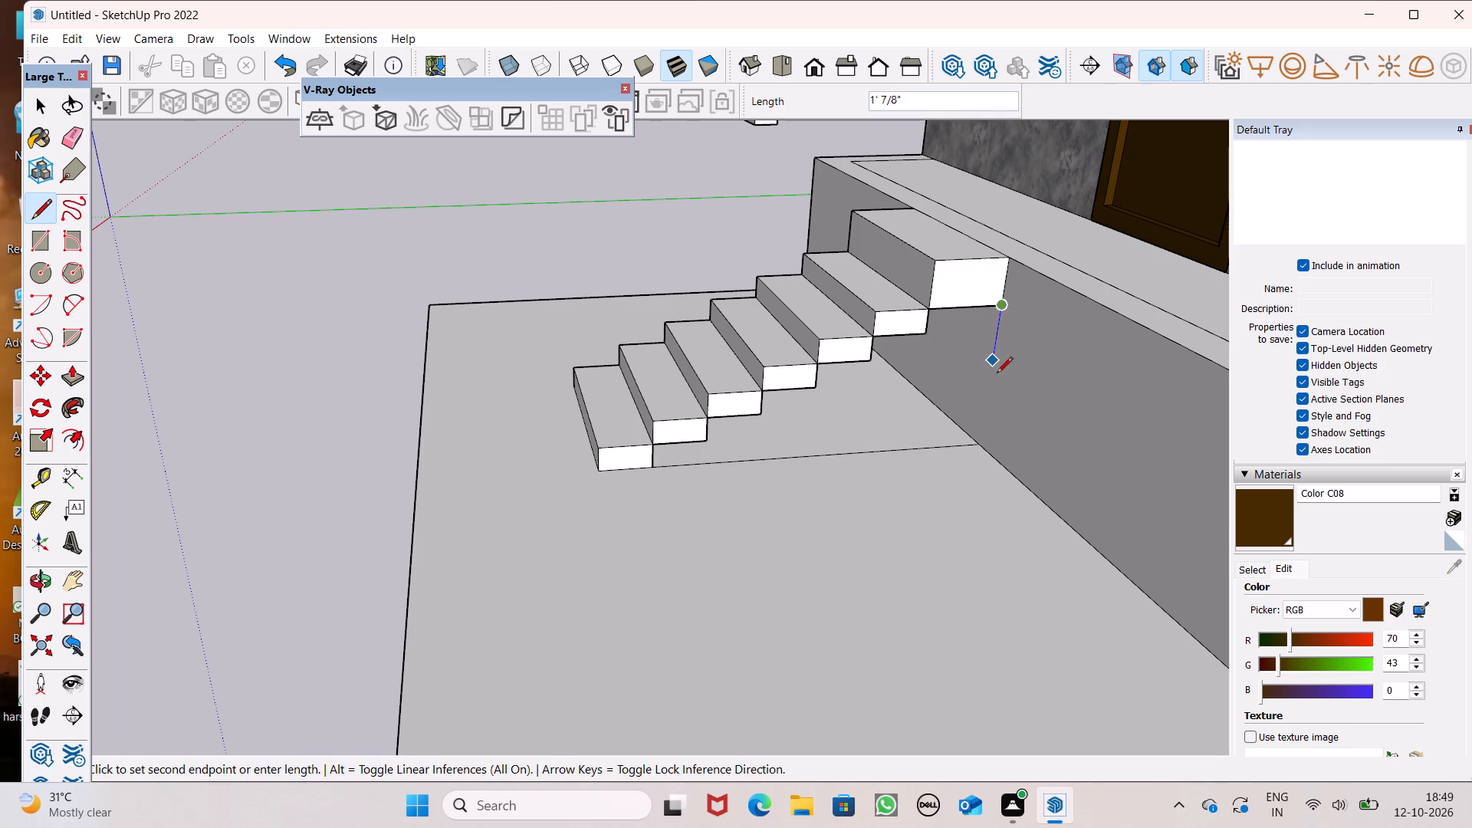
click(983, 442)
Push/Pull the new face beneath the steps 4' 1 1/2" across to the stair's opposite side, filling the space under them.
scroll(680, 504, down, 3)
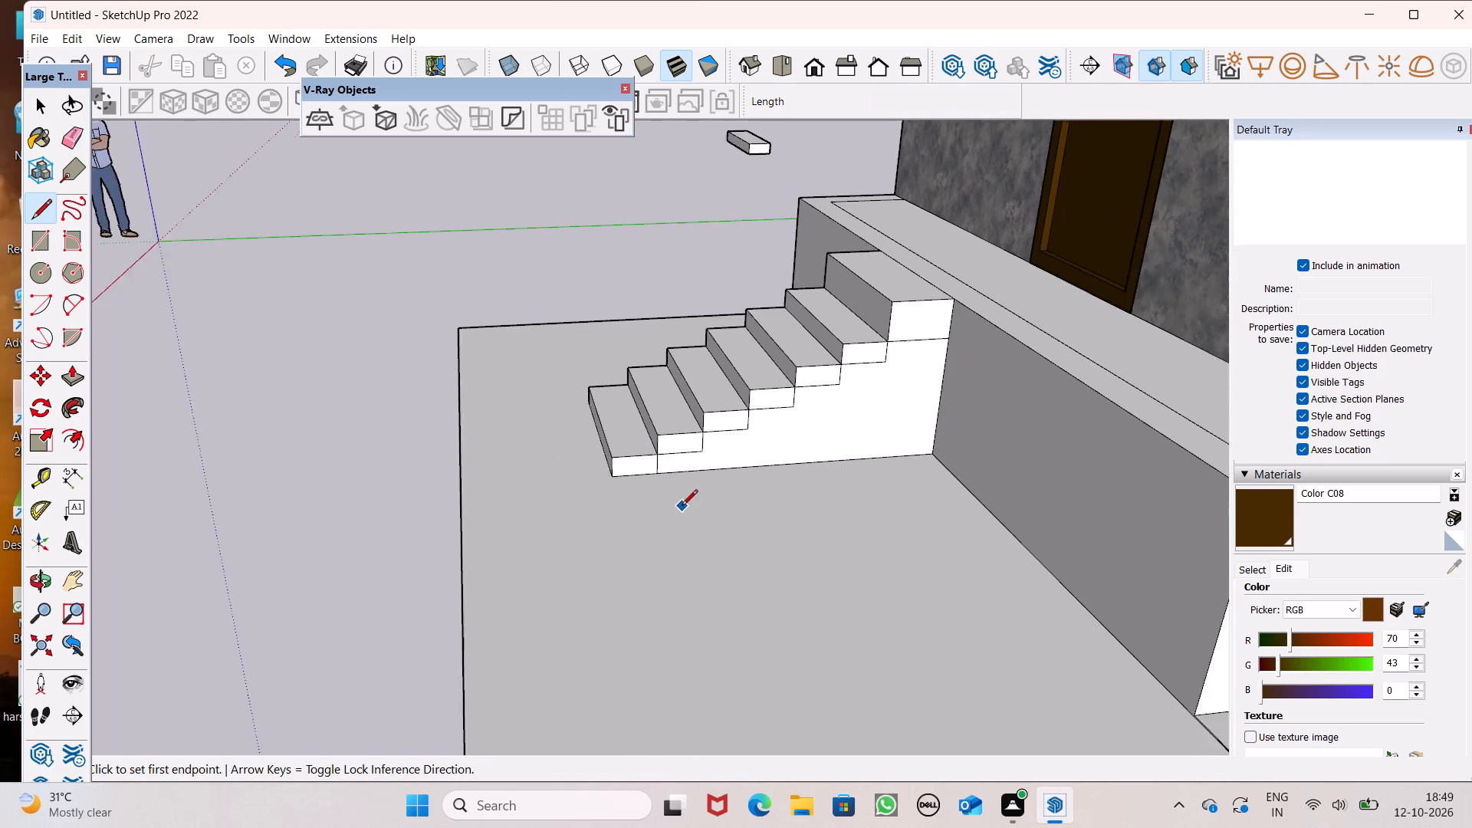
middle_drag(682, 532, 1371, 544)
middle_drag(356, 451, 756, 461)
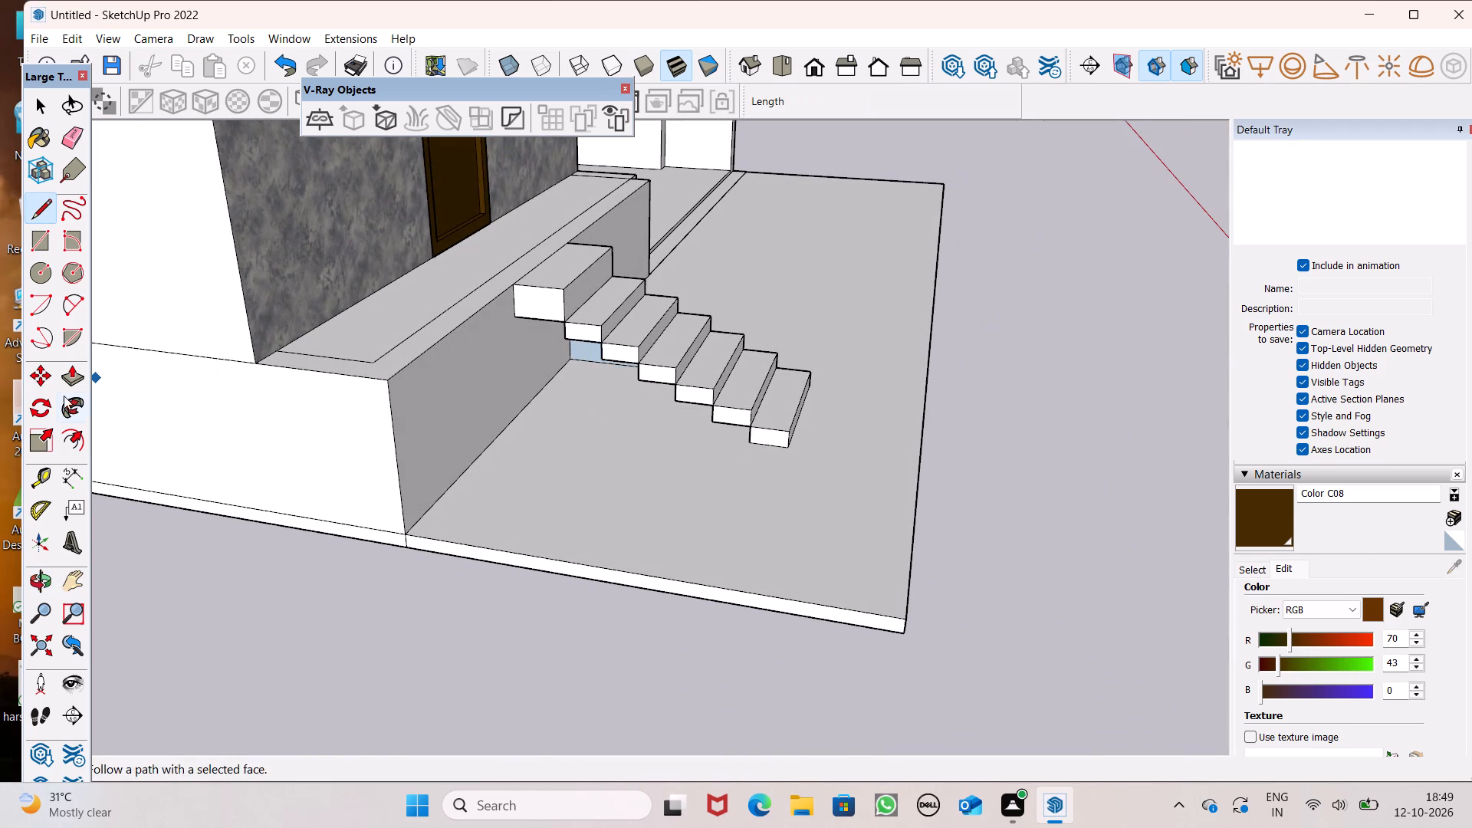
click(71, 383)
middle_drag(775, 510, 842, 432)
scroll(833, 426, up, 1)
scroll(557, 343, up, 4)
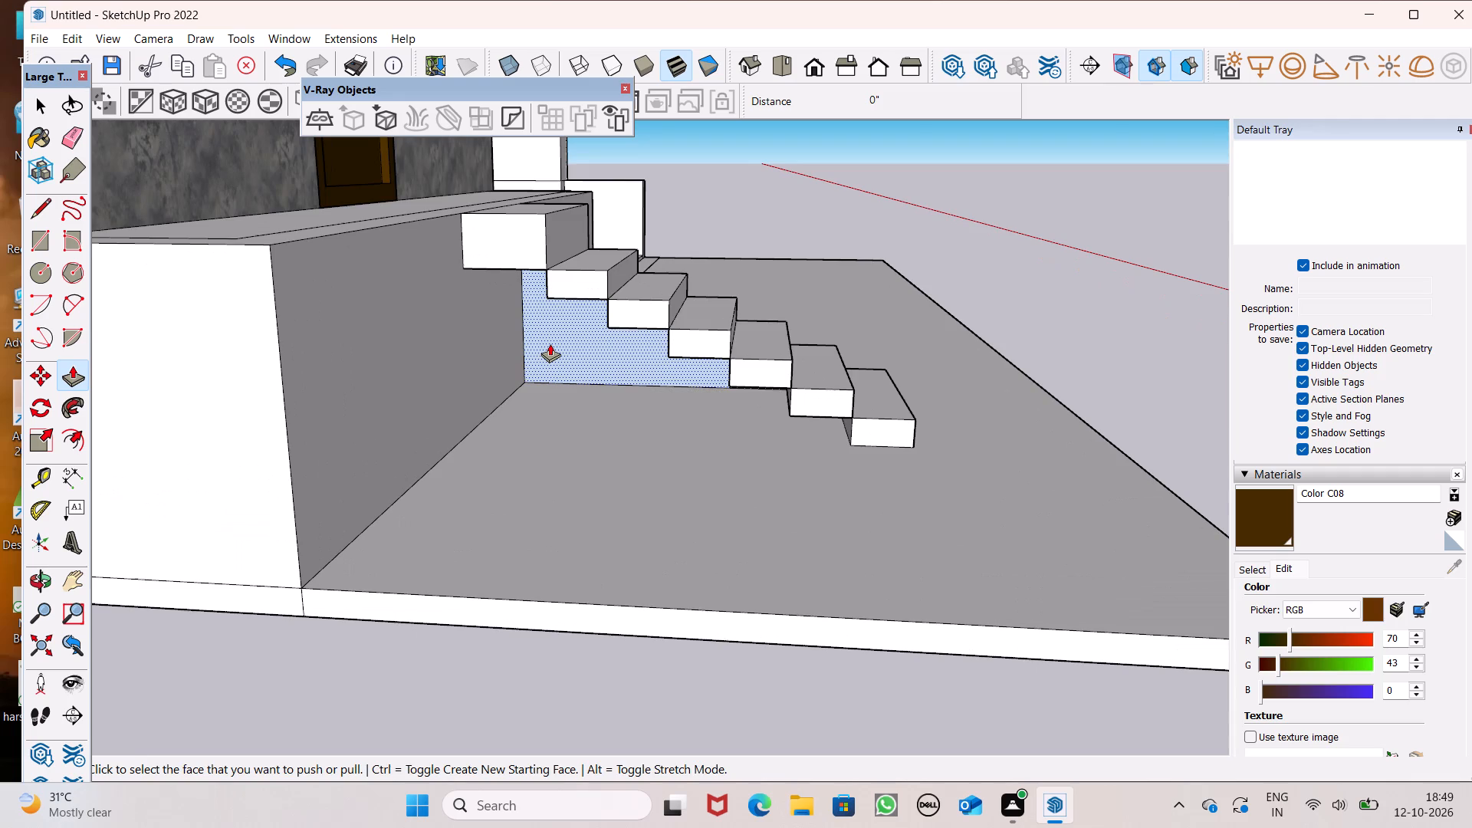
drag(550, 343, 598, 416)
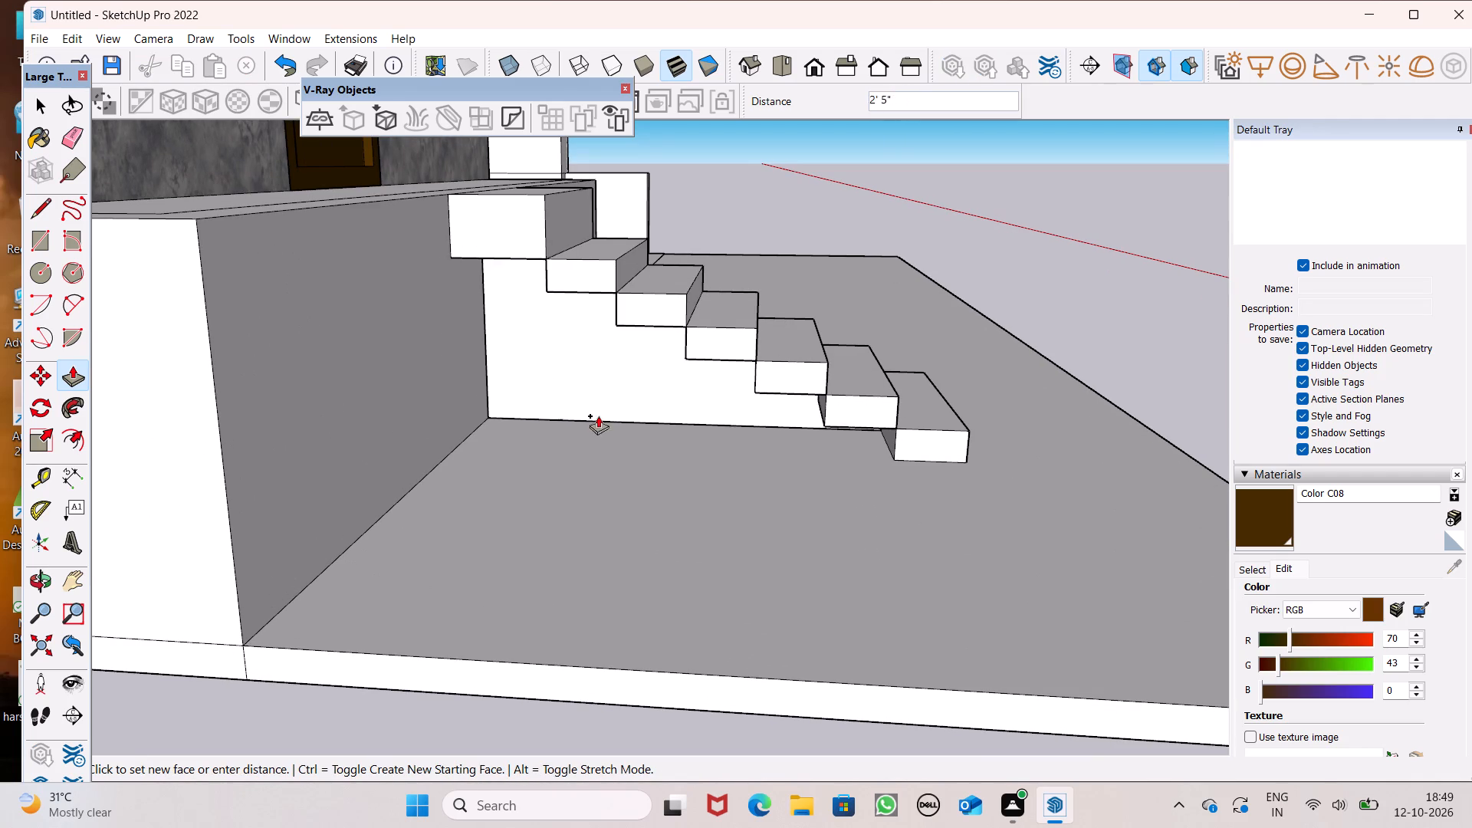
drag(598, 416, 824, 394)
Erase the leftover step outlines on the stair's newly extruded side, merging it into one clean face.
scroll(778, 335, down, 5)
middle_drag(800, 416, 697, 473)
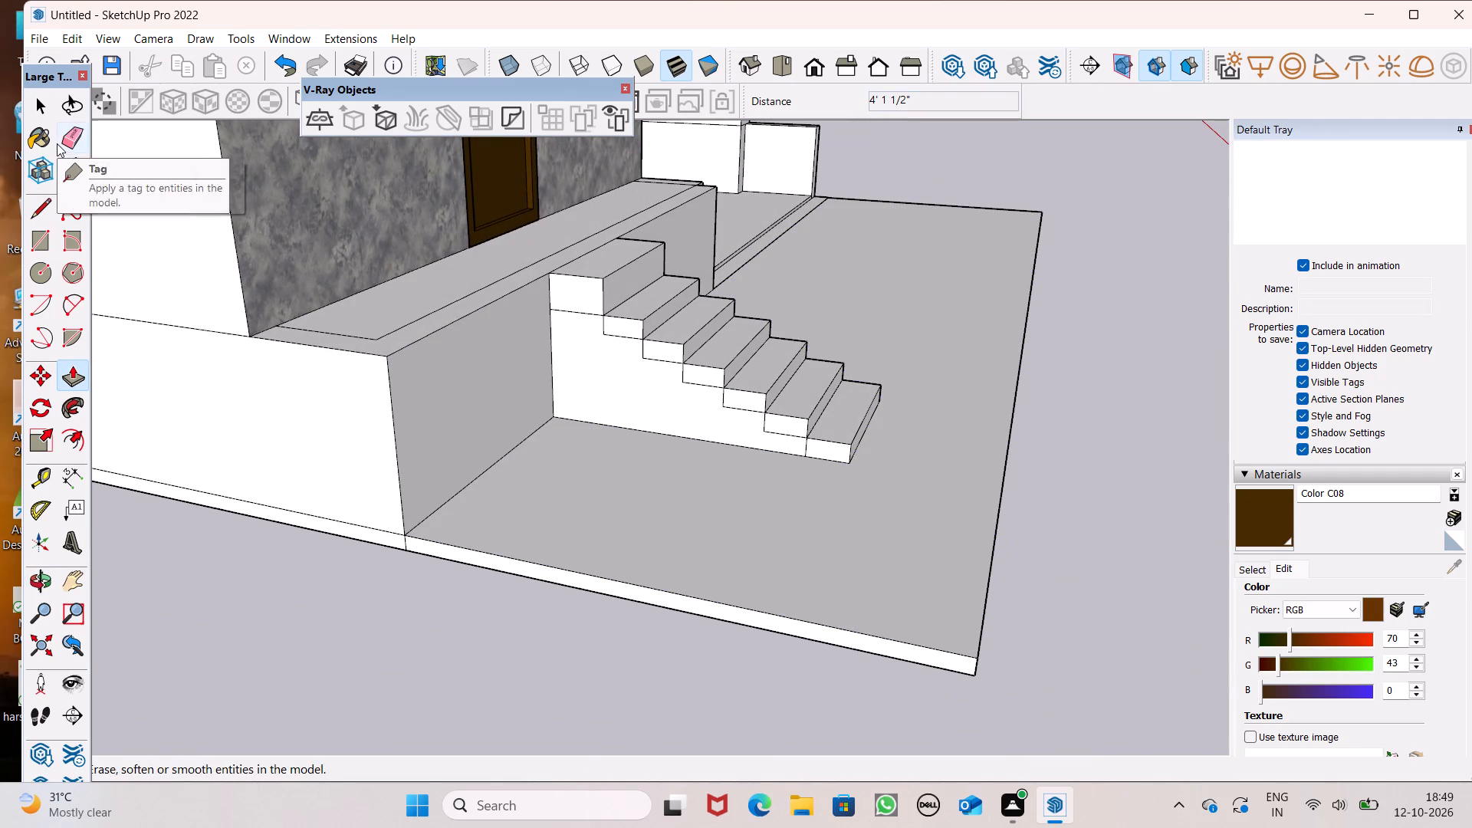
drag(57, 143, 70, 149)
scroll(477, 356, up, 6)
drag(631, 258, 701, 321)
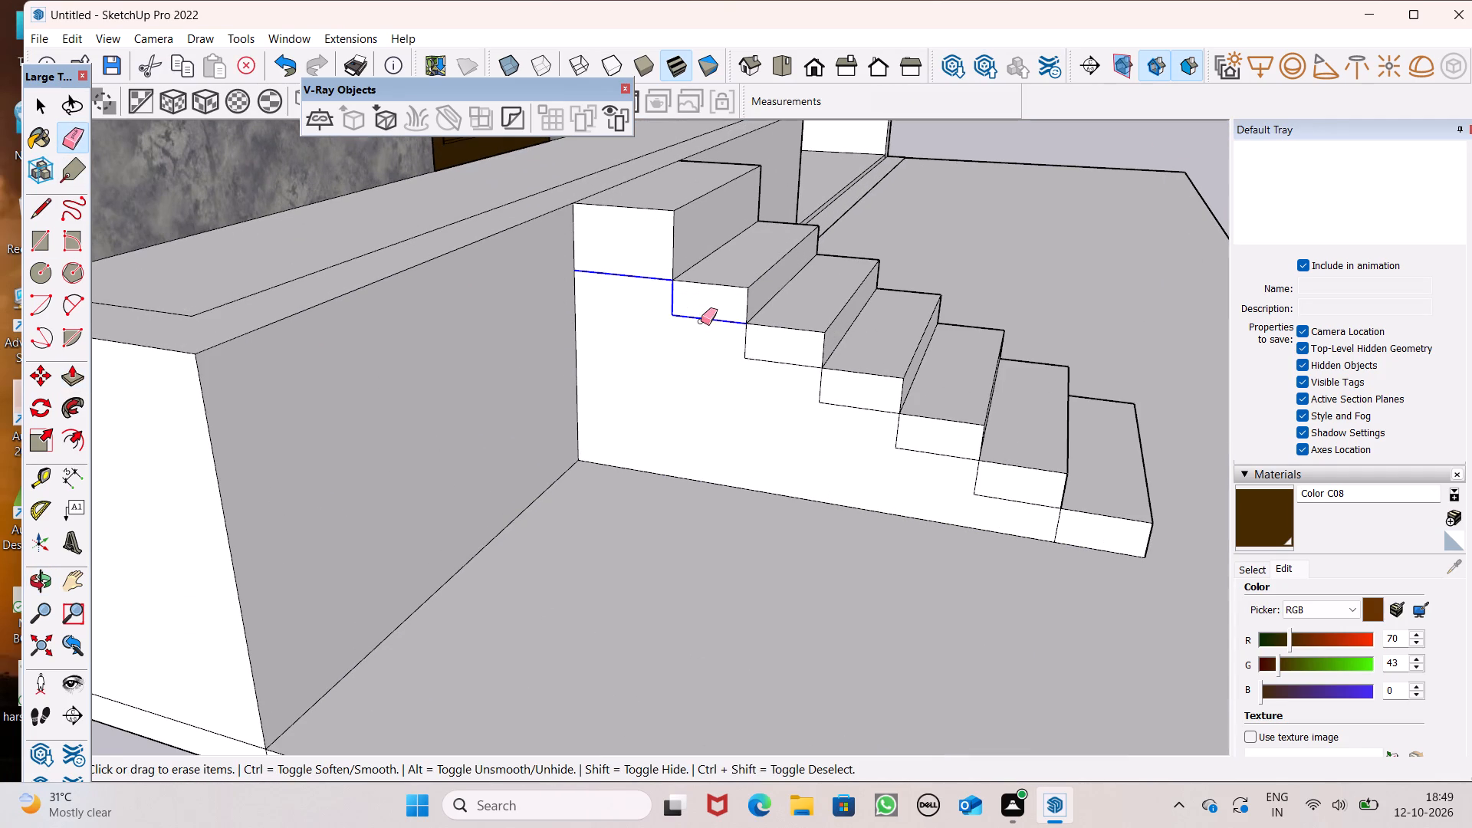
drag(701, 321, 938, 462)
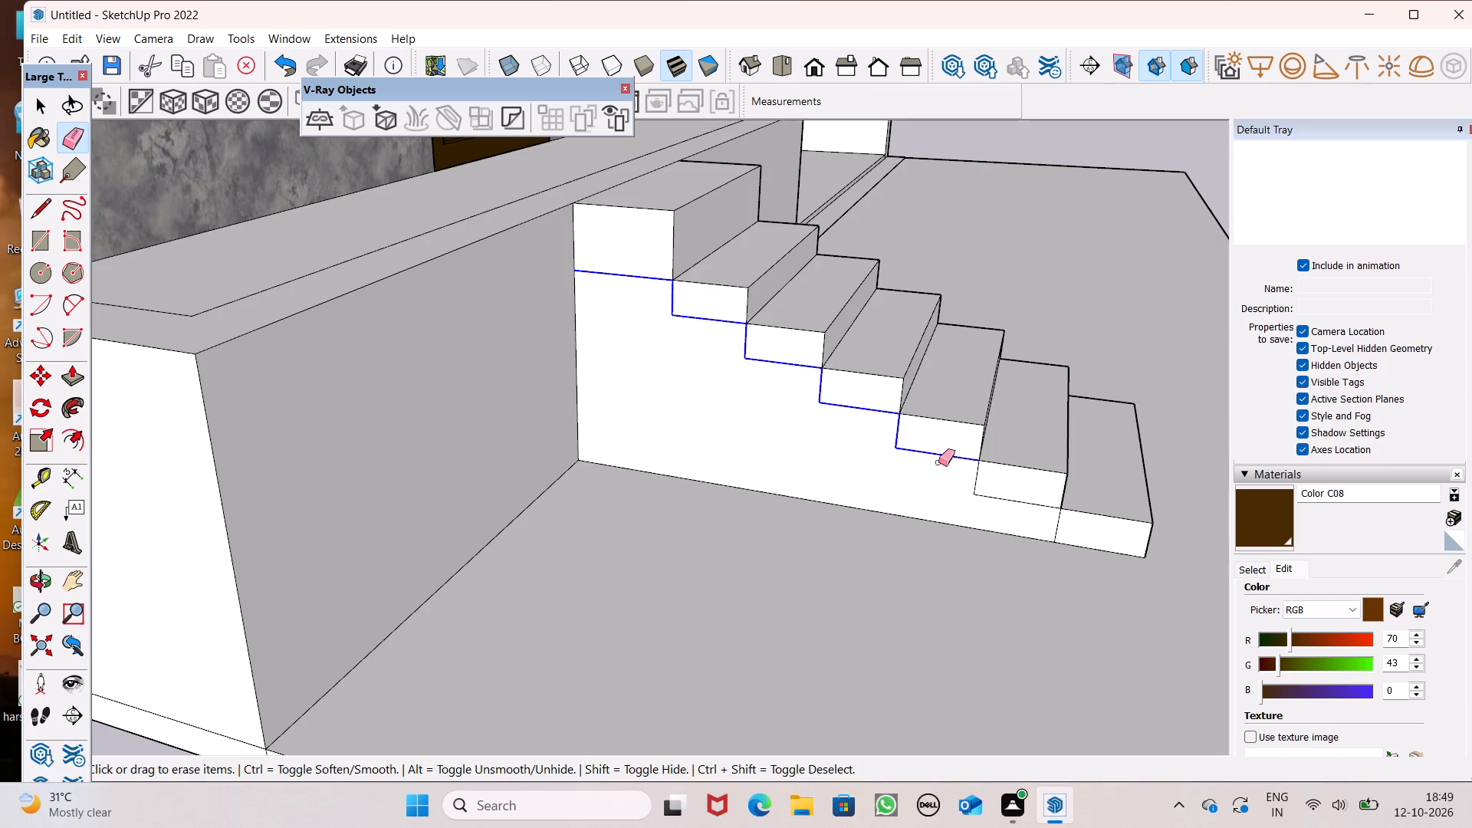
drag(938, 462, 1068, 527)
Erase the leftover step outlines on the stair's opposite side face, merging it into one clean face.
scroll(978, 494, down, 5)
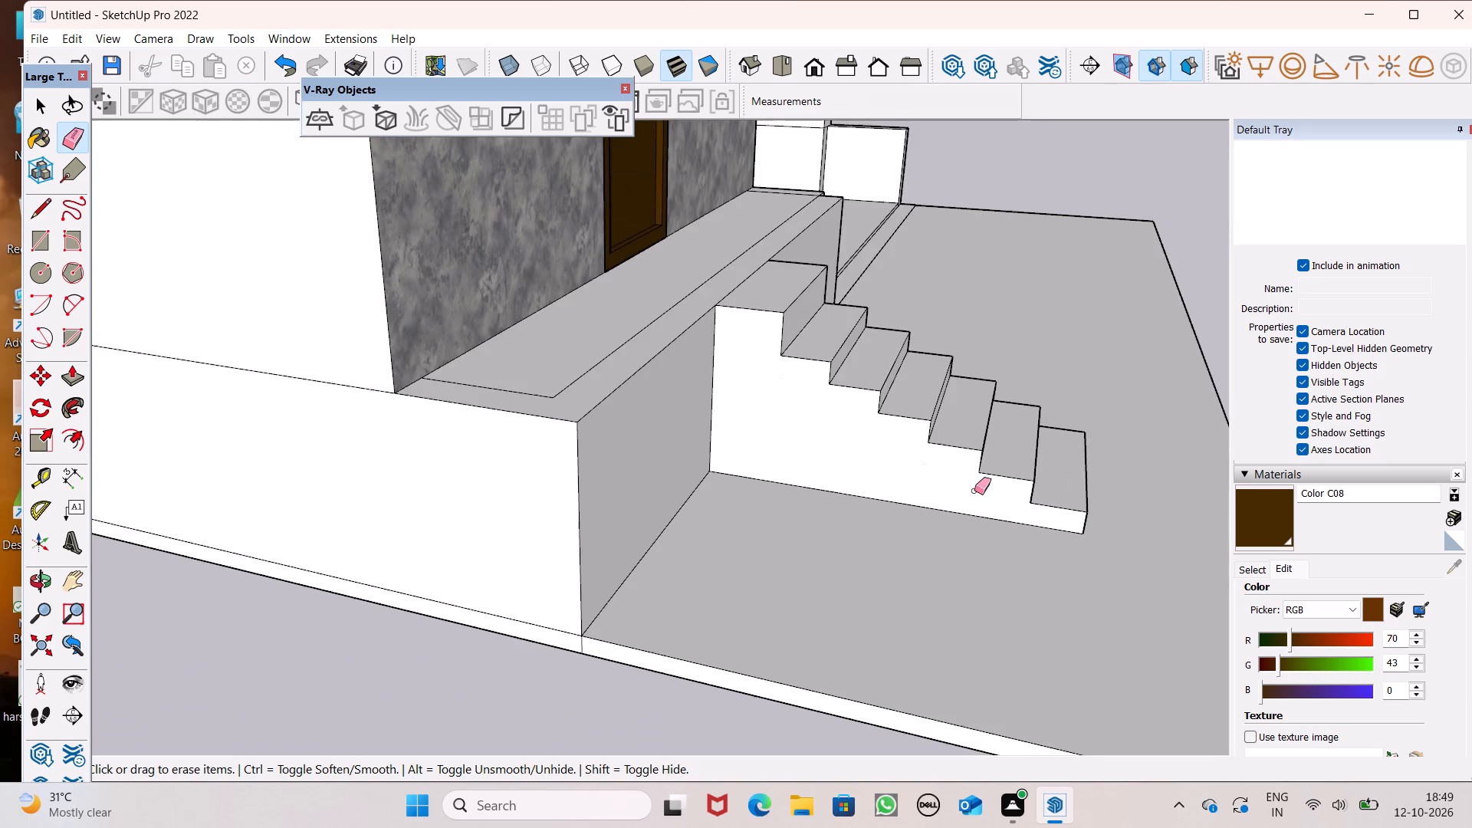
middle_drag(1033, 515, 3, 525)
scroll(313, 484, up, 3)
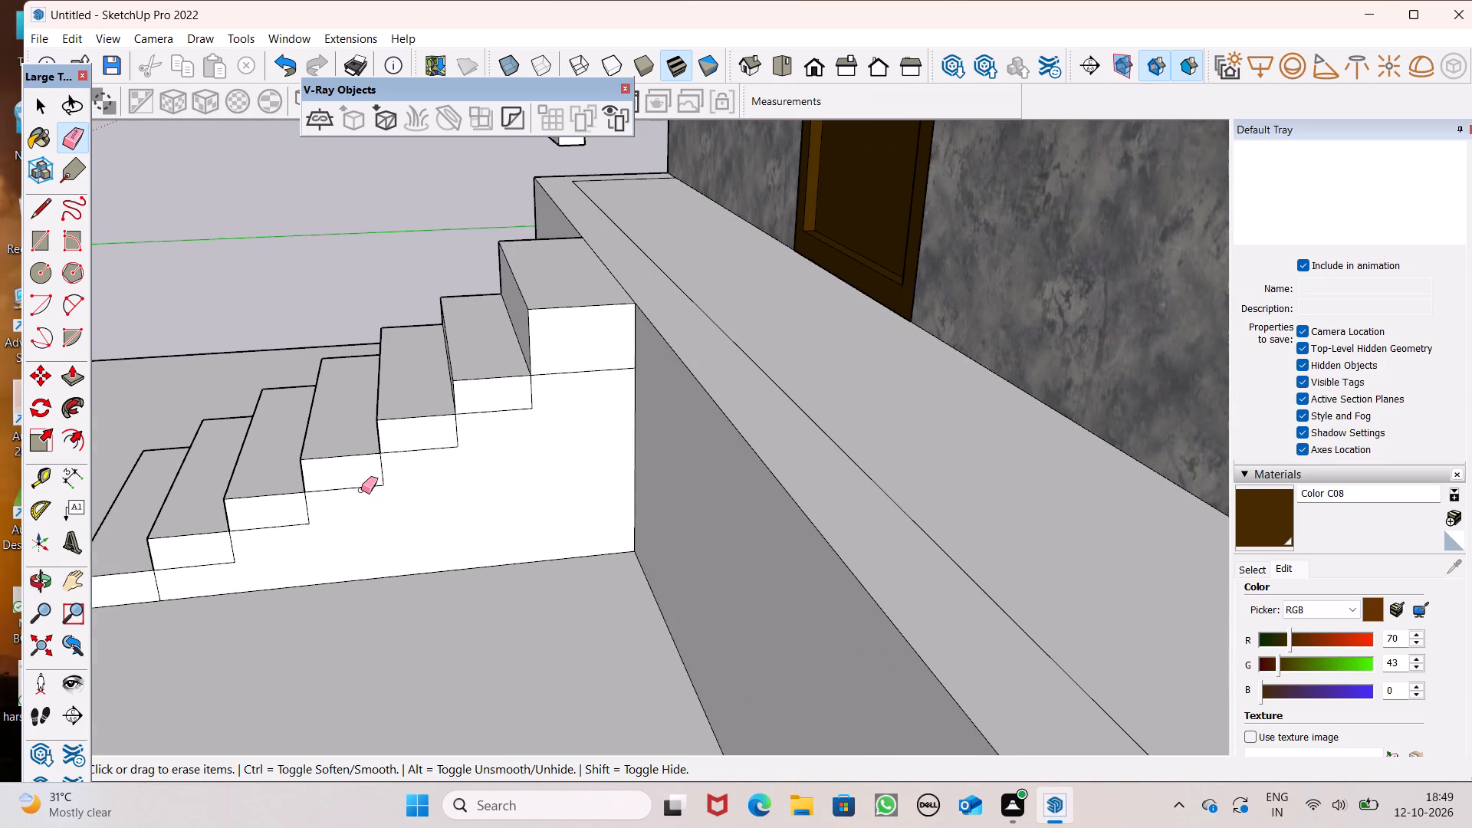
drag(361, 490, 482, 415)
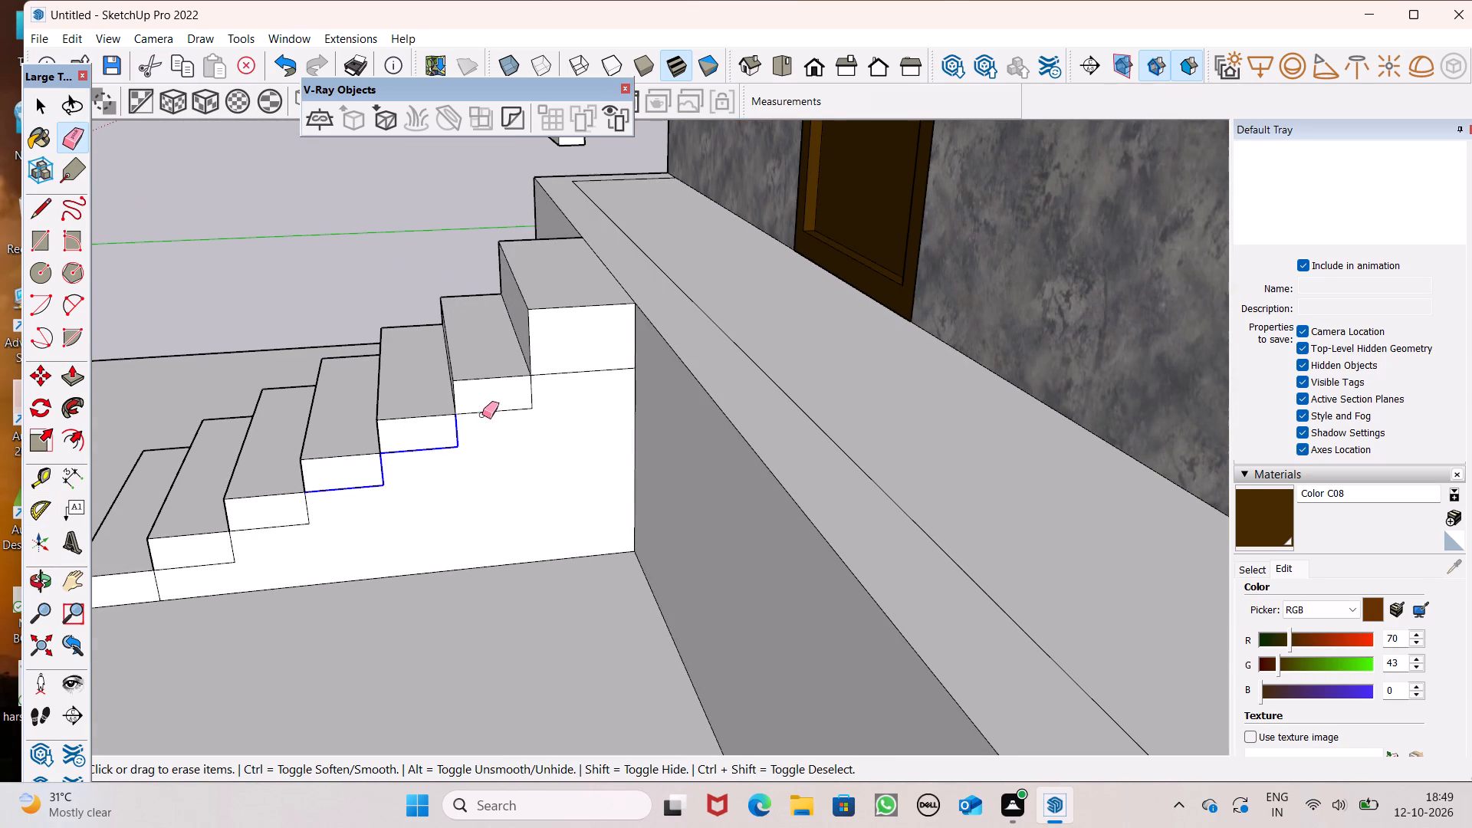
drag(482, 415, 567, 377)
drag(573, 366, 576, 381)
scroll(577, 382, down, 3)
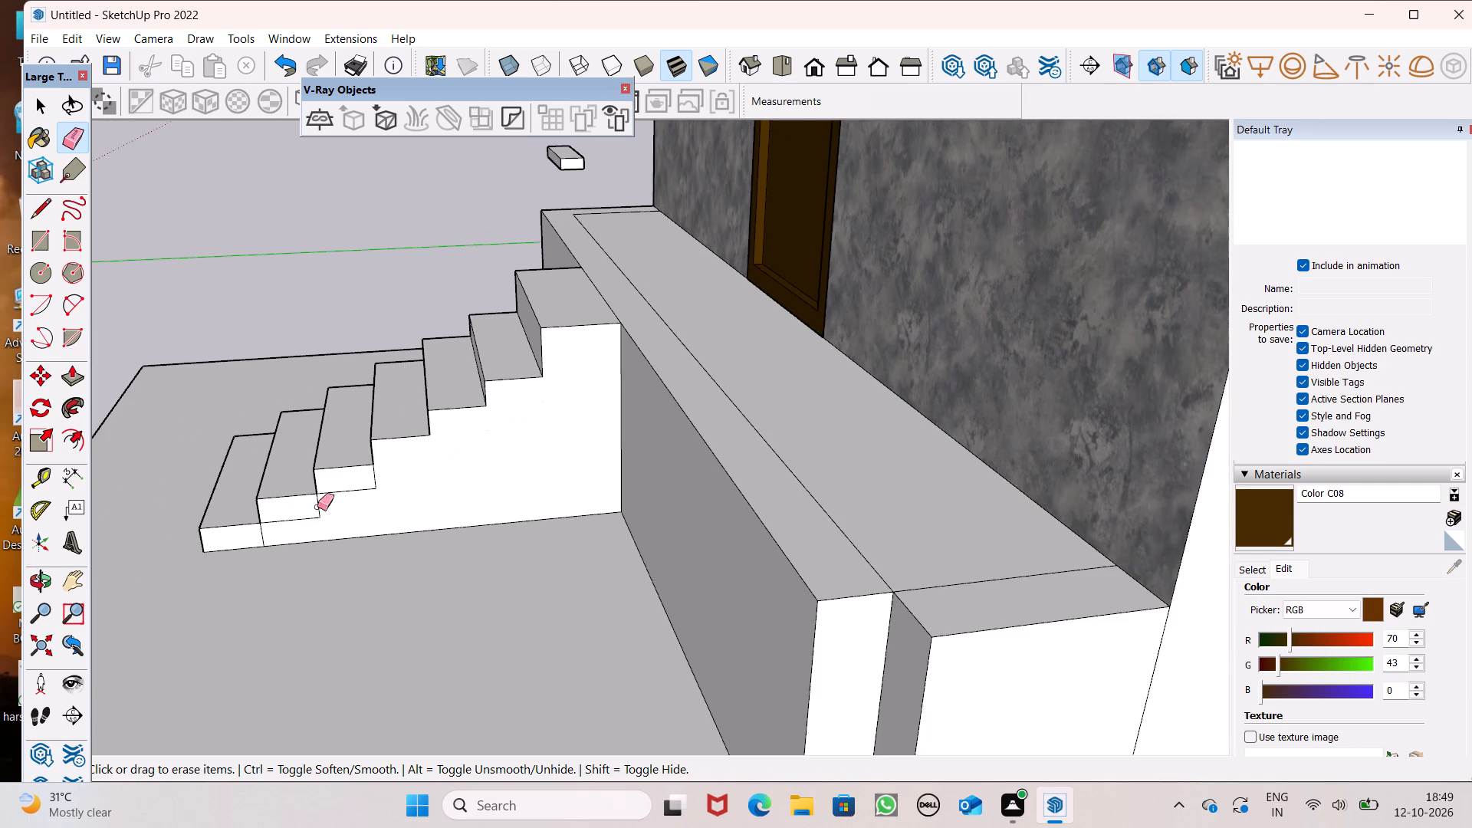
scroll(274, 517, up, 5)
drag(272, 530, 459, 462)
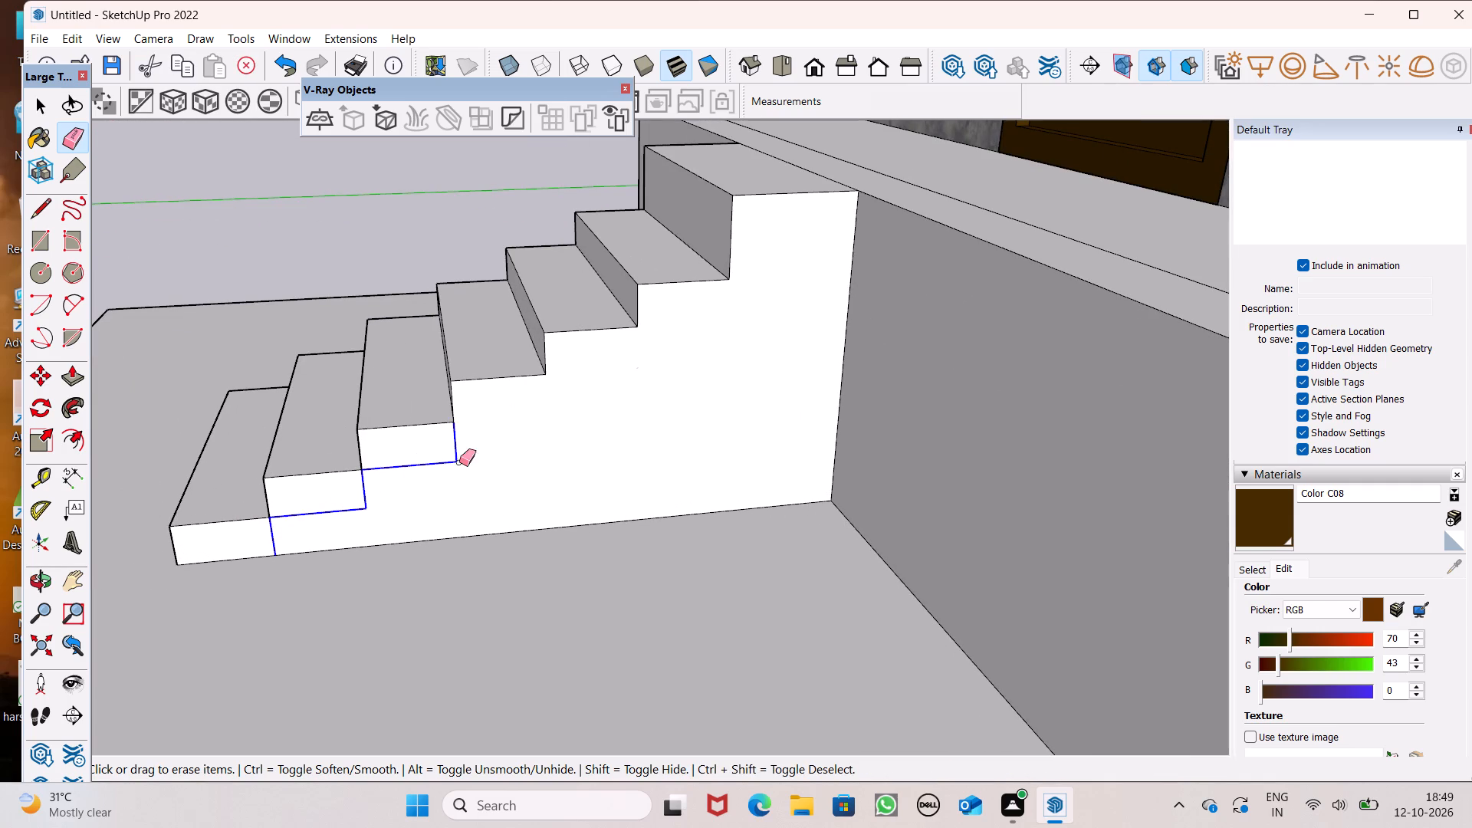
drag(459, 462, 475, 440)
key(space)
Delete the spare step slab floating beside the house.
scroll(534, 544, down, 7)
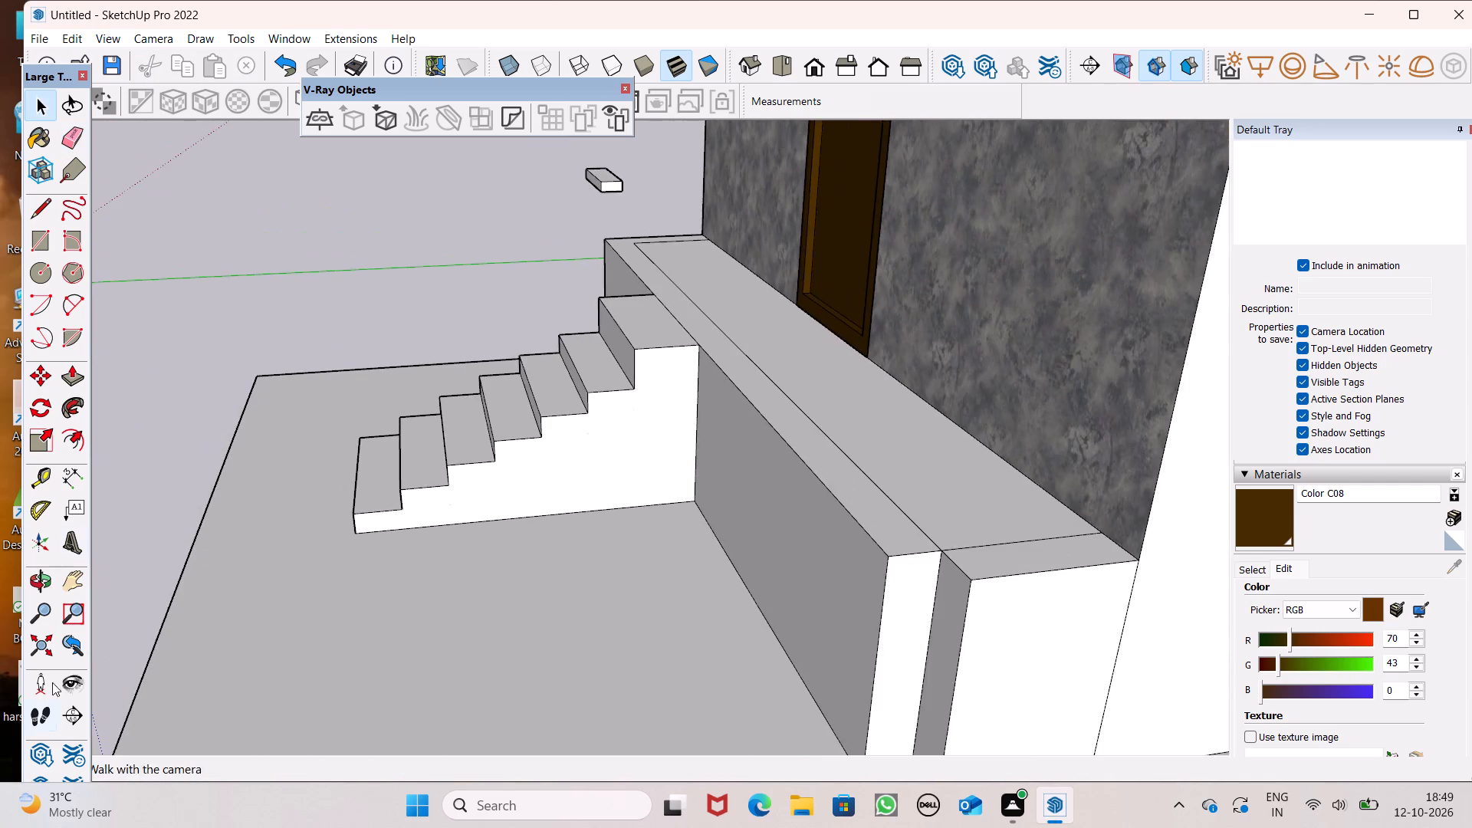
scroll(84, 588, down, 7)
scroll(182, 521, down, 3)
middle_drag(182, 545, 717, 544)
scroll(429, 475, down, 5)
middle_drag(432, 504, 439, 508)
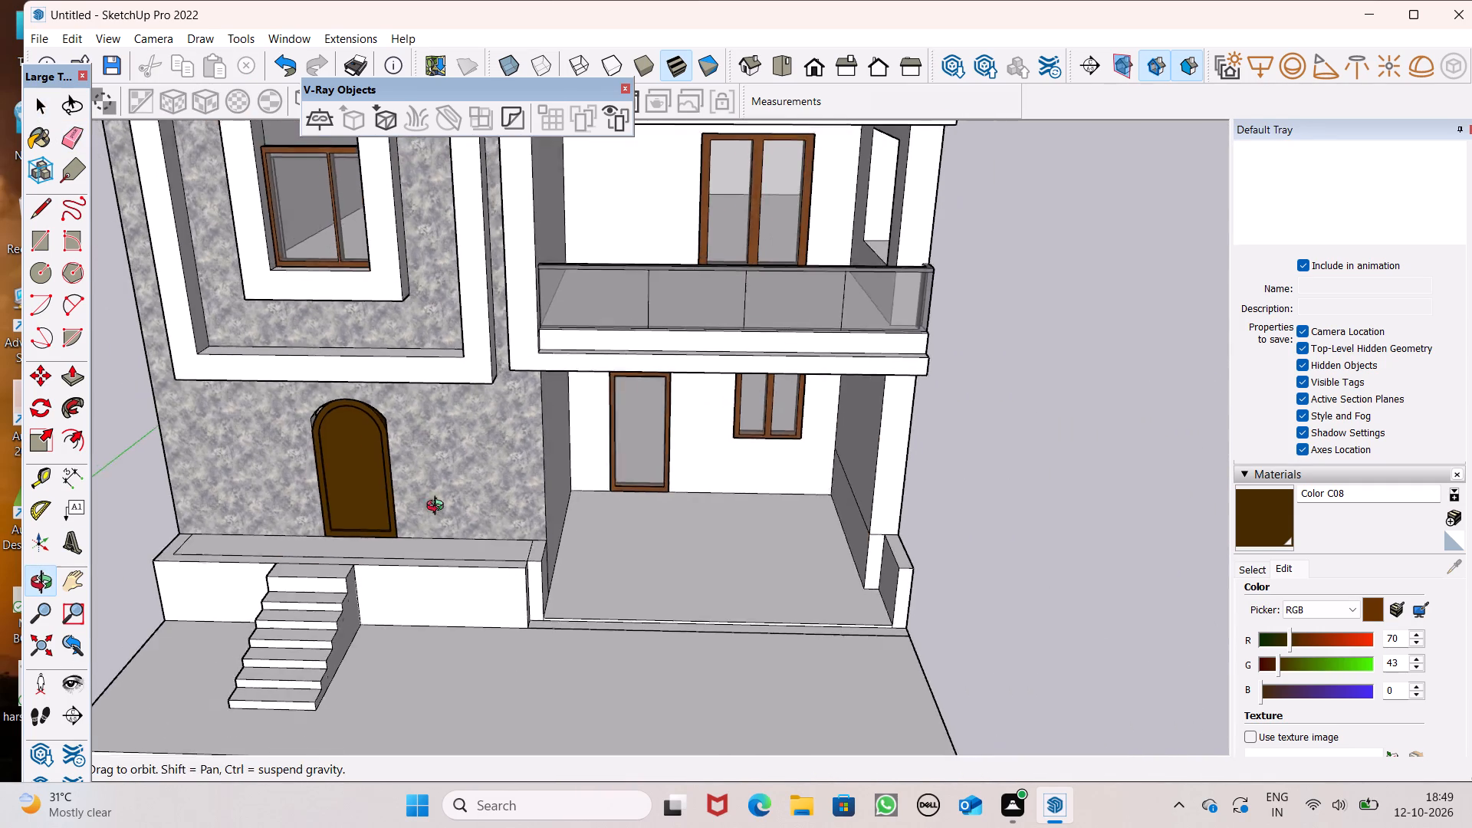
middle_drag(439, 508, 507, 482)
scroll(491, 433, down, 5)
middle_drag(488, 477, 488, 445)
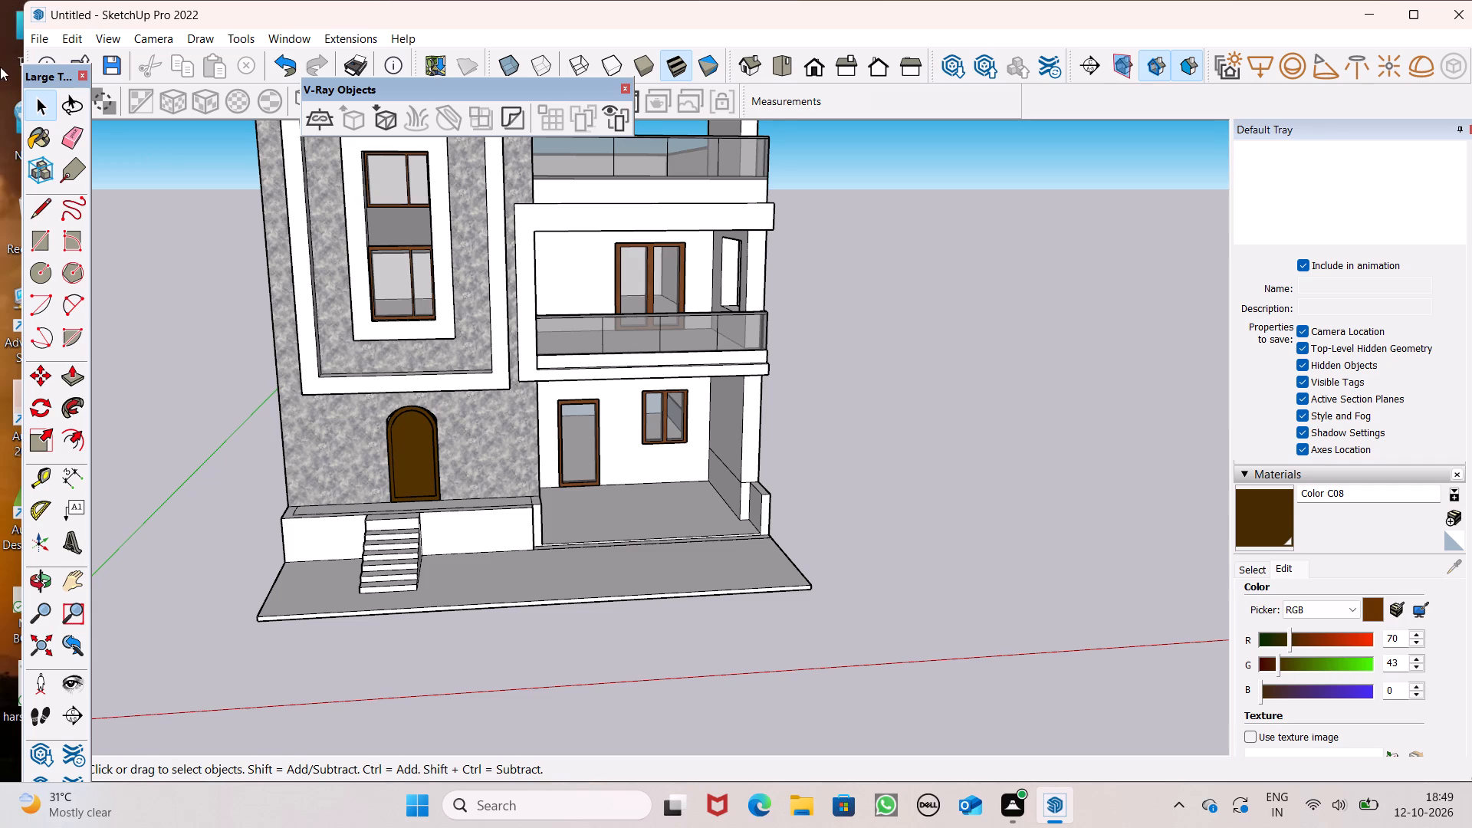
scroll(1024, 569, down, 3)
scroll(554, 593, up, 3)
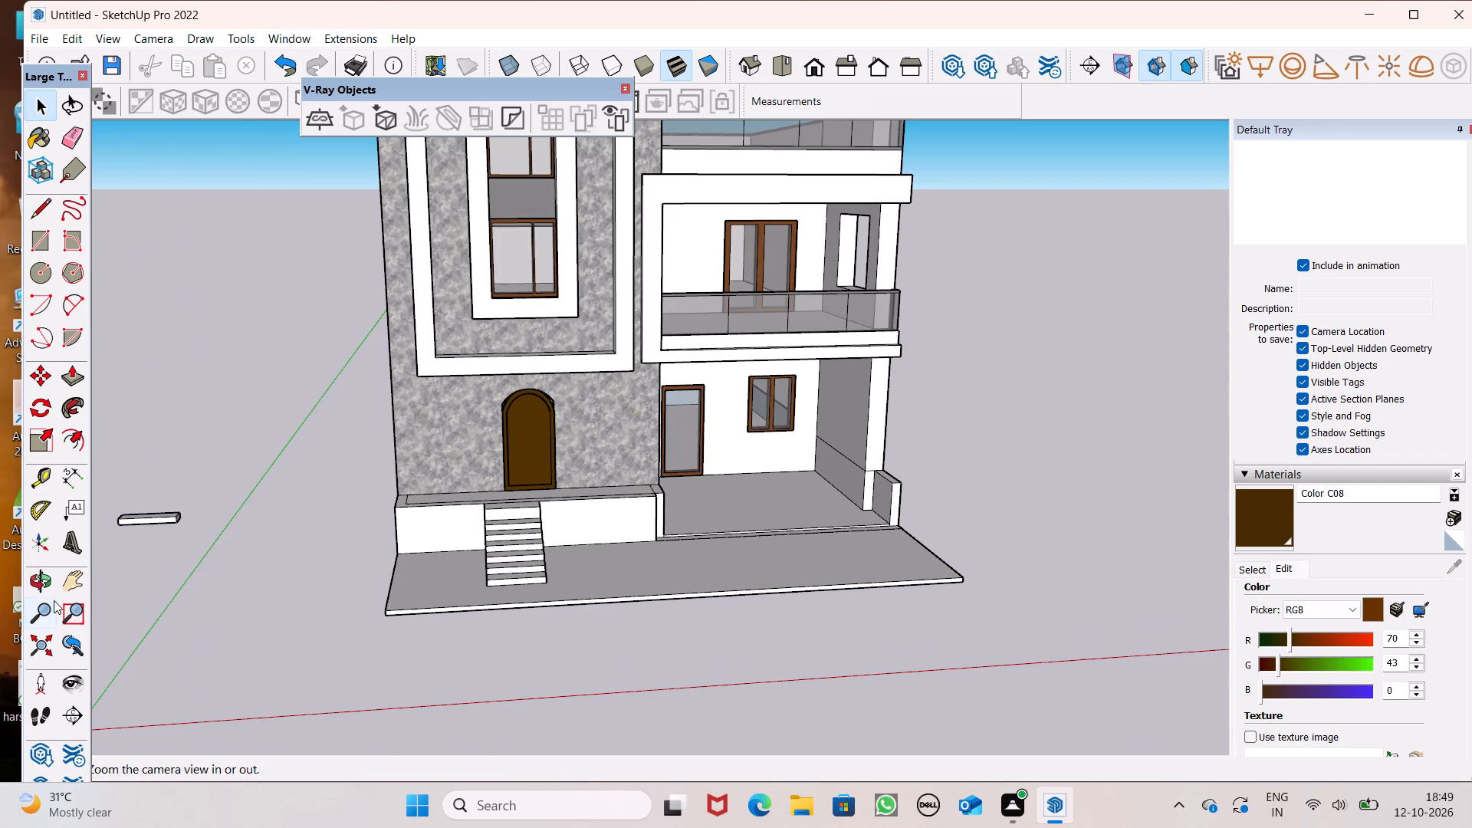
click(149, 514)
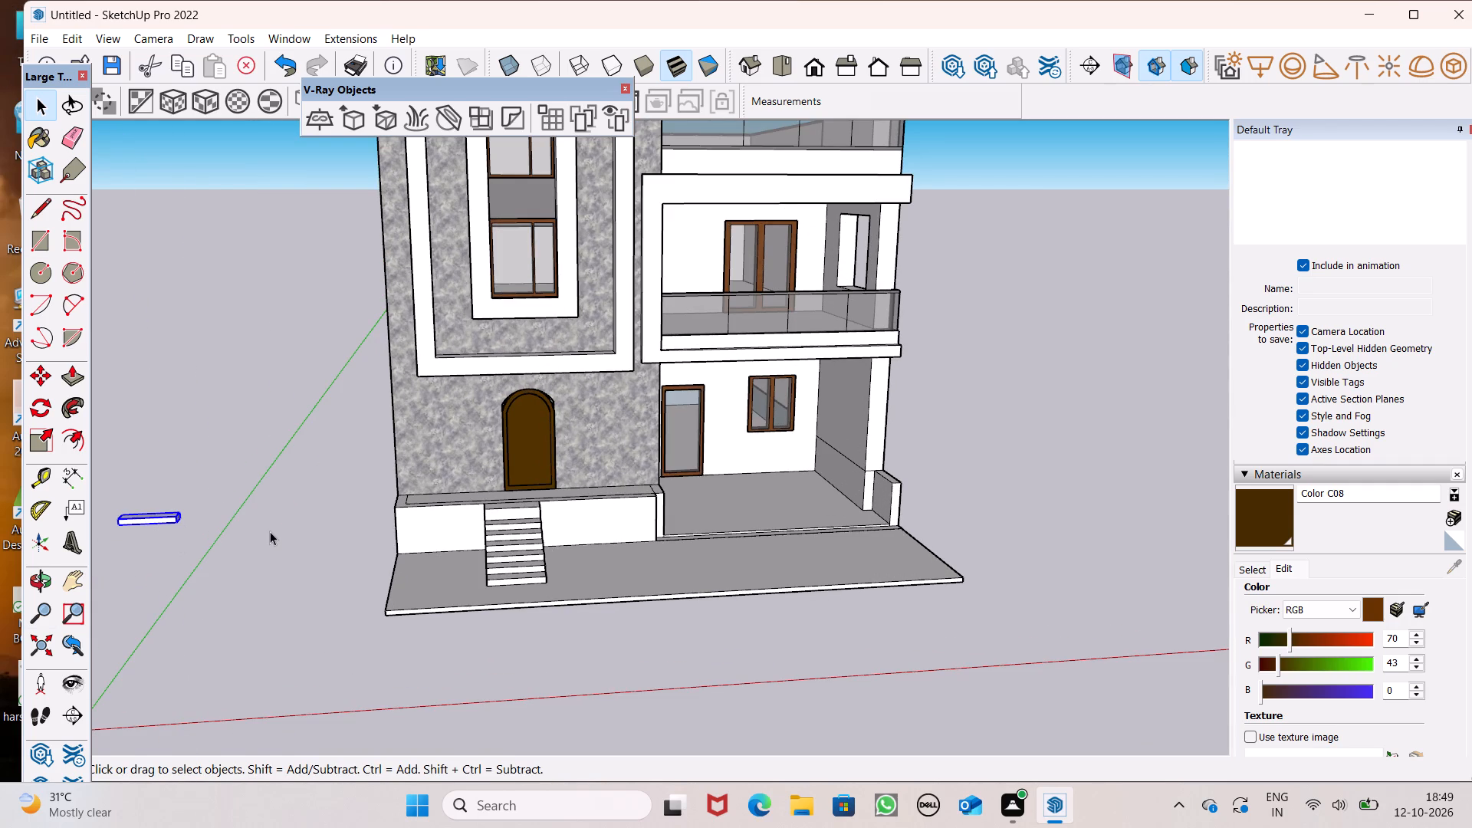
key(Delete)
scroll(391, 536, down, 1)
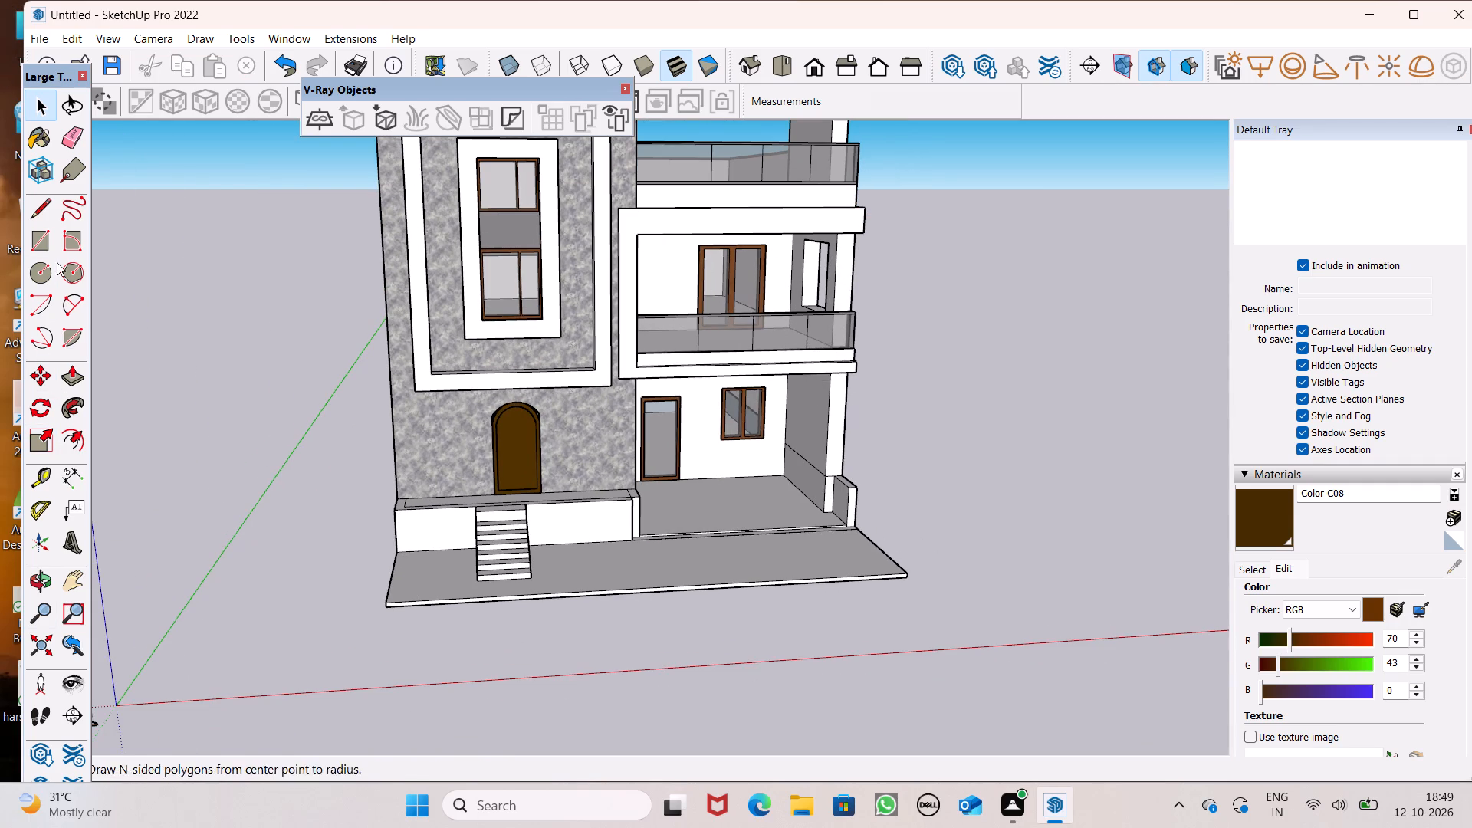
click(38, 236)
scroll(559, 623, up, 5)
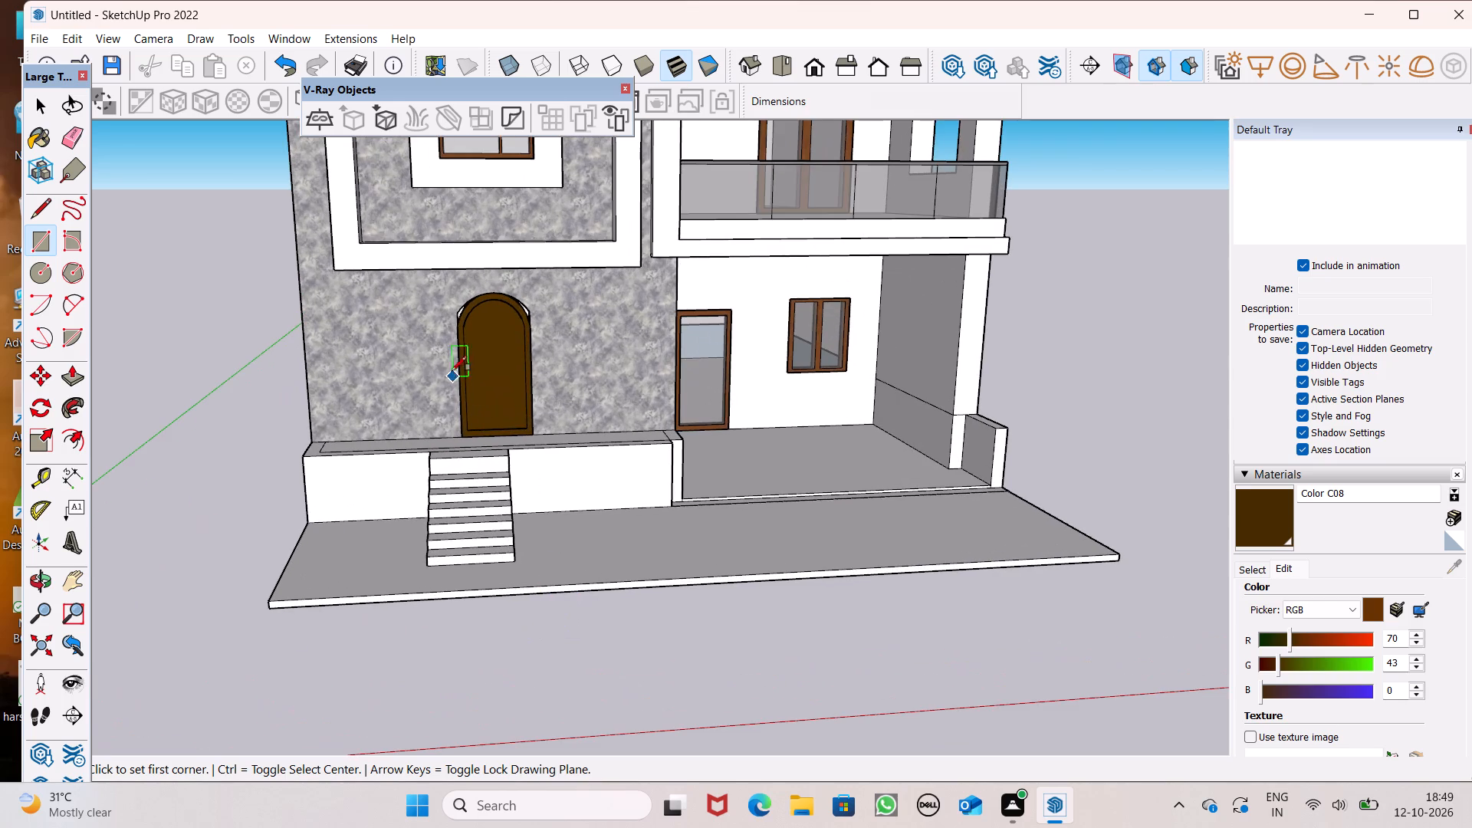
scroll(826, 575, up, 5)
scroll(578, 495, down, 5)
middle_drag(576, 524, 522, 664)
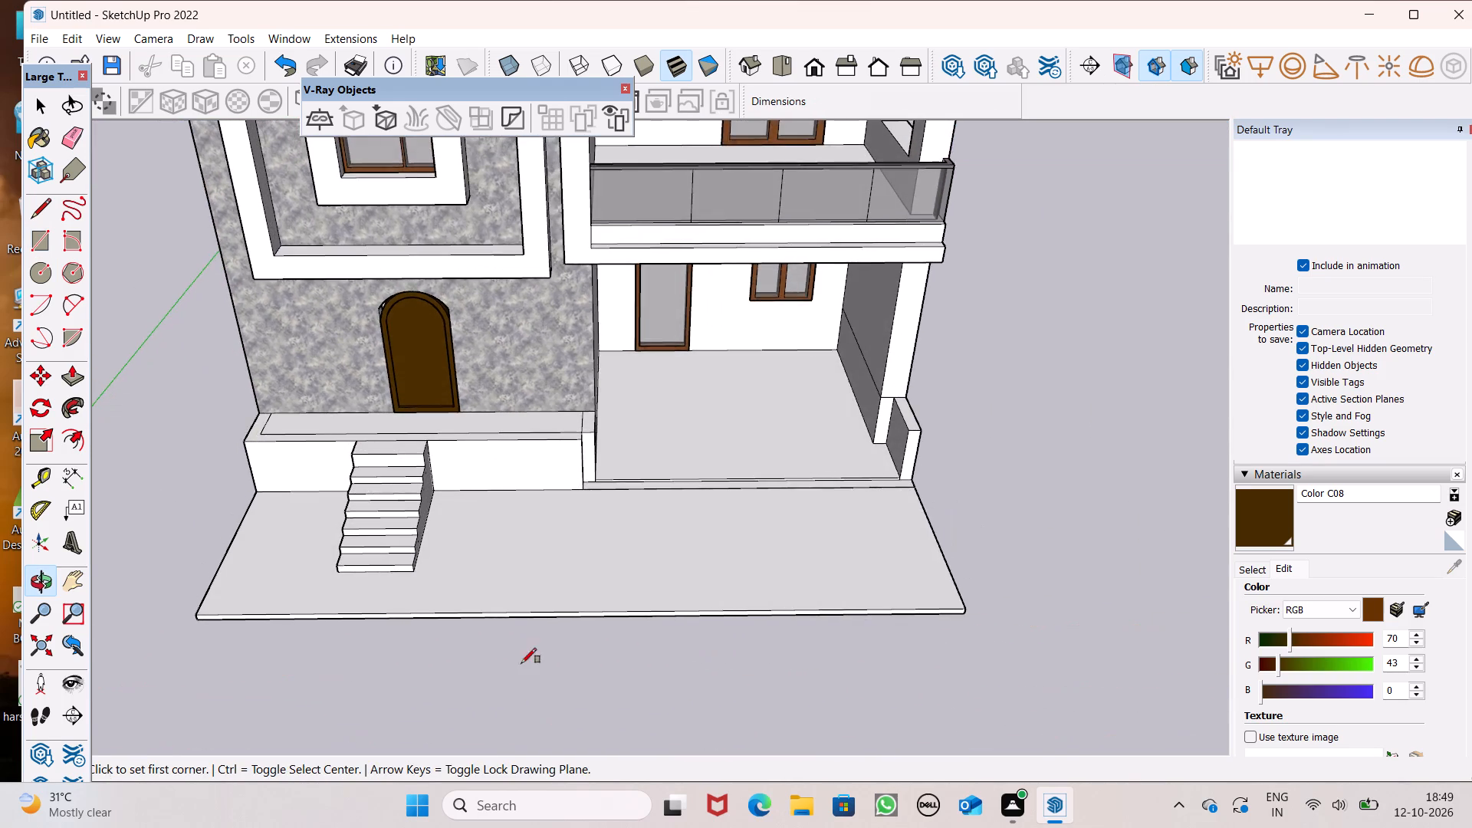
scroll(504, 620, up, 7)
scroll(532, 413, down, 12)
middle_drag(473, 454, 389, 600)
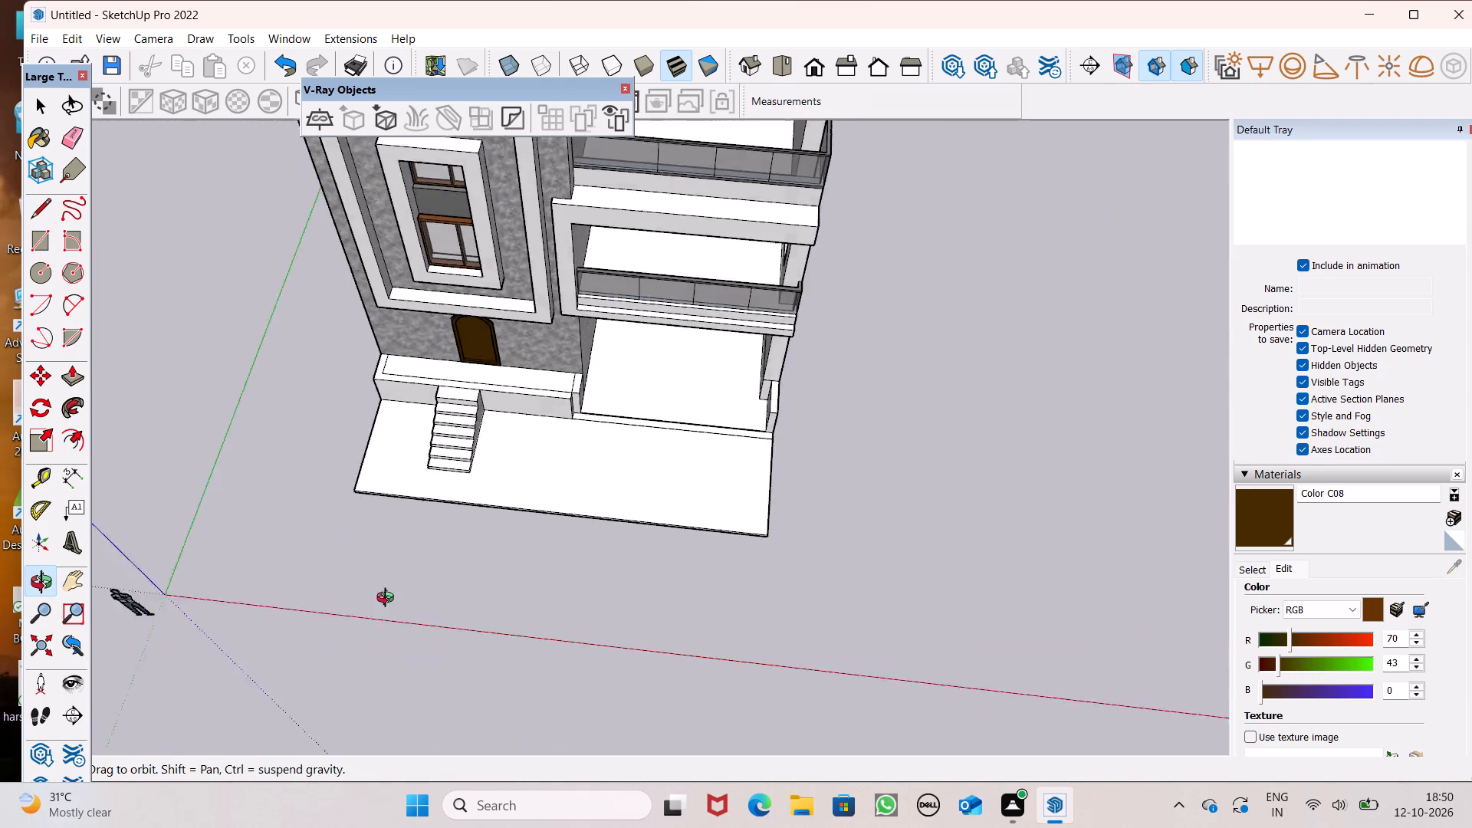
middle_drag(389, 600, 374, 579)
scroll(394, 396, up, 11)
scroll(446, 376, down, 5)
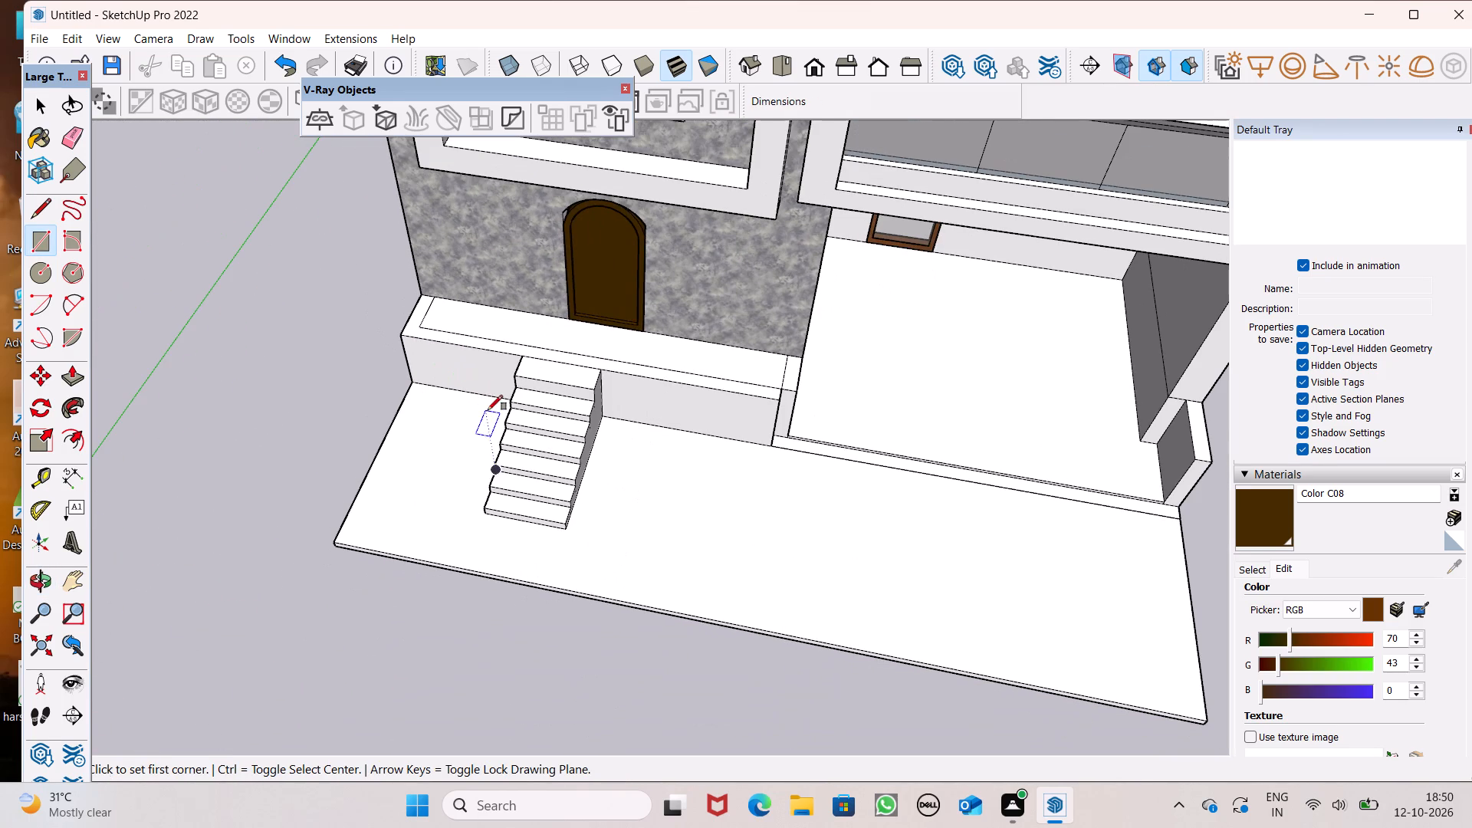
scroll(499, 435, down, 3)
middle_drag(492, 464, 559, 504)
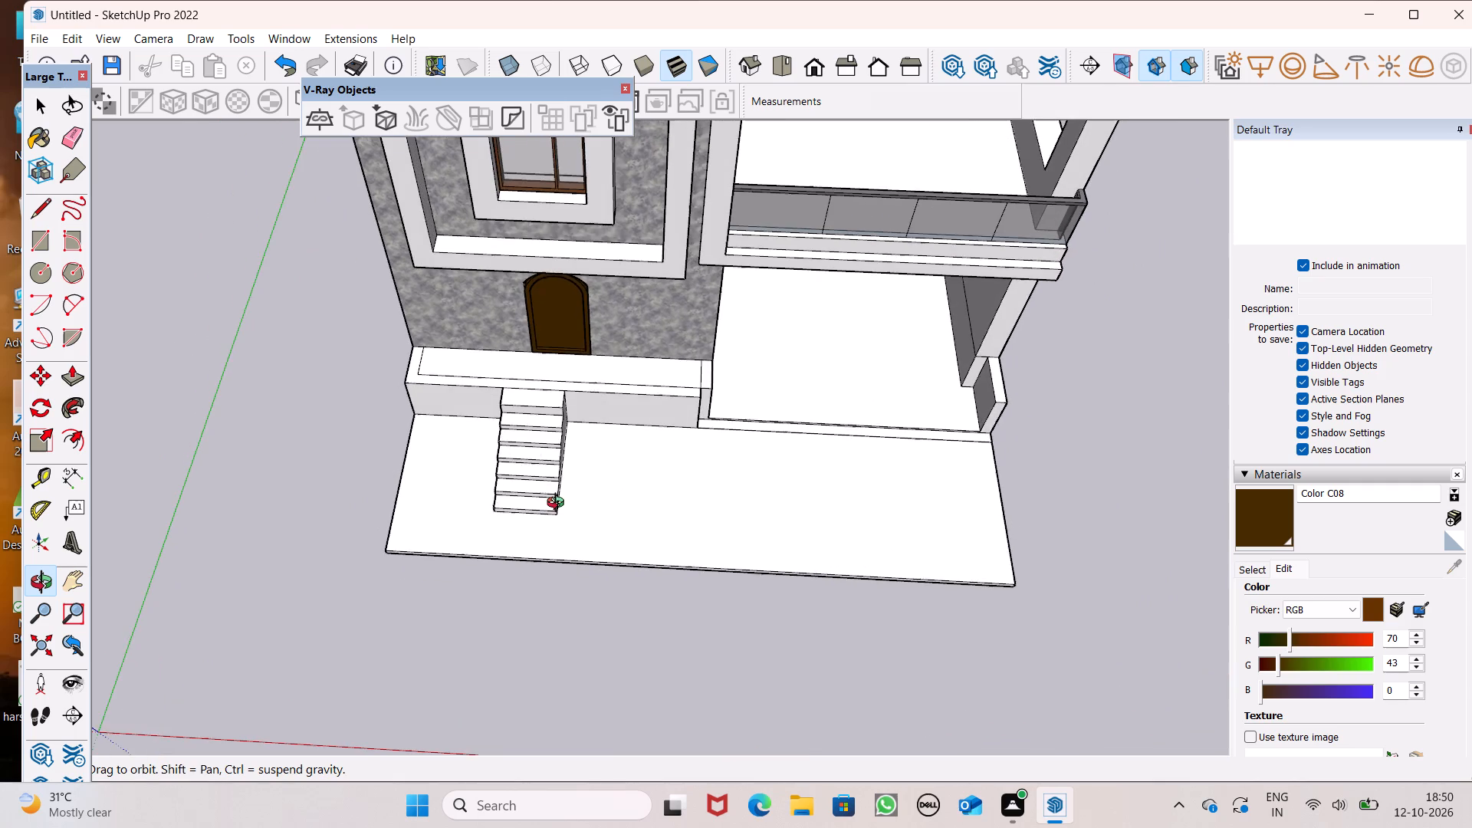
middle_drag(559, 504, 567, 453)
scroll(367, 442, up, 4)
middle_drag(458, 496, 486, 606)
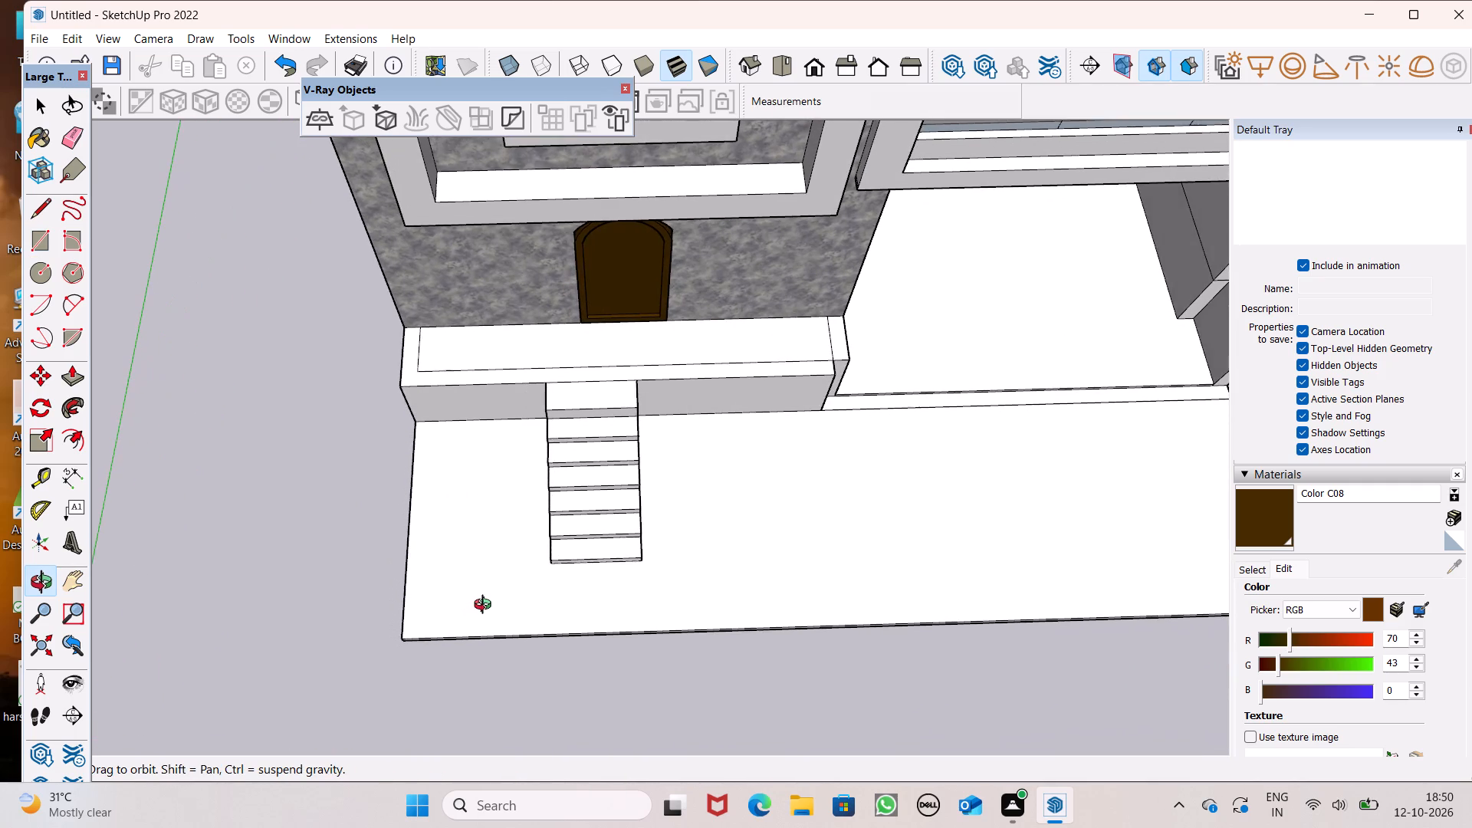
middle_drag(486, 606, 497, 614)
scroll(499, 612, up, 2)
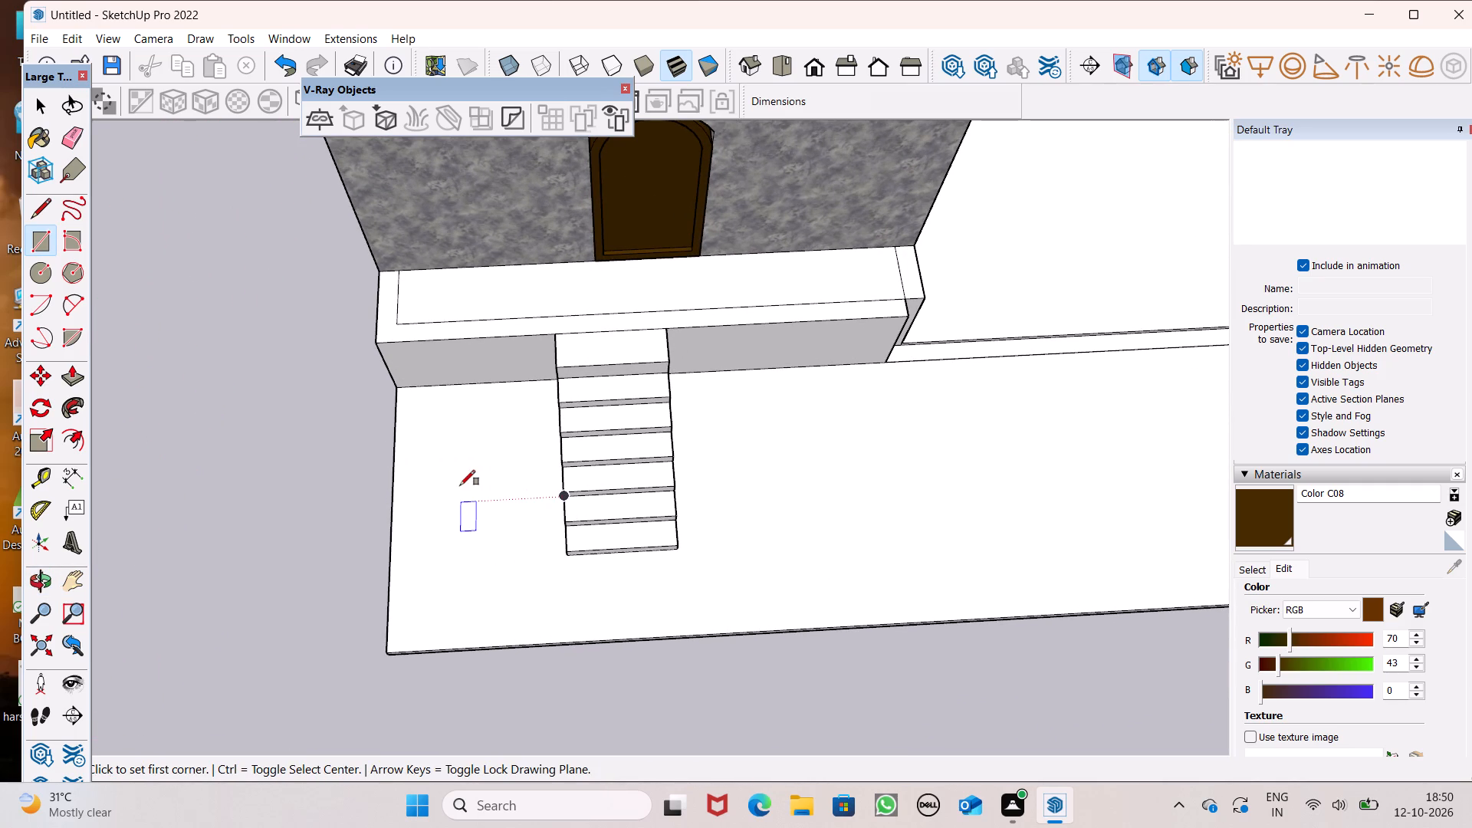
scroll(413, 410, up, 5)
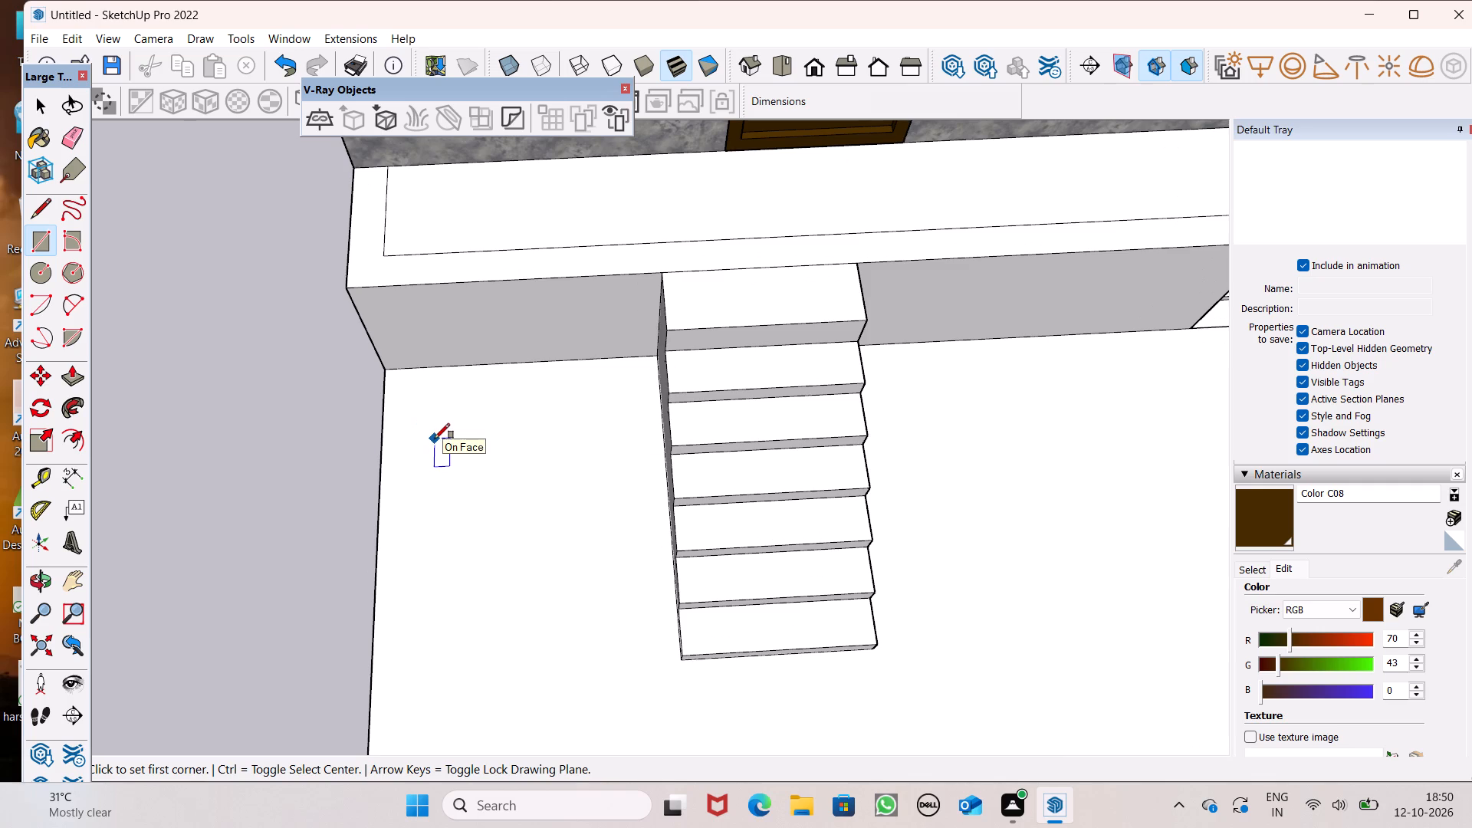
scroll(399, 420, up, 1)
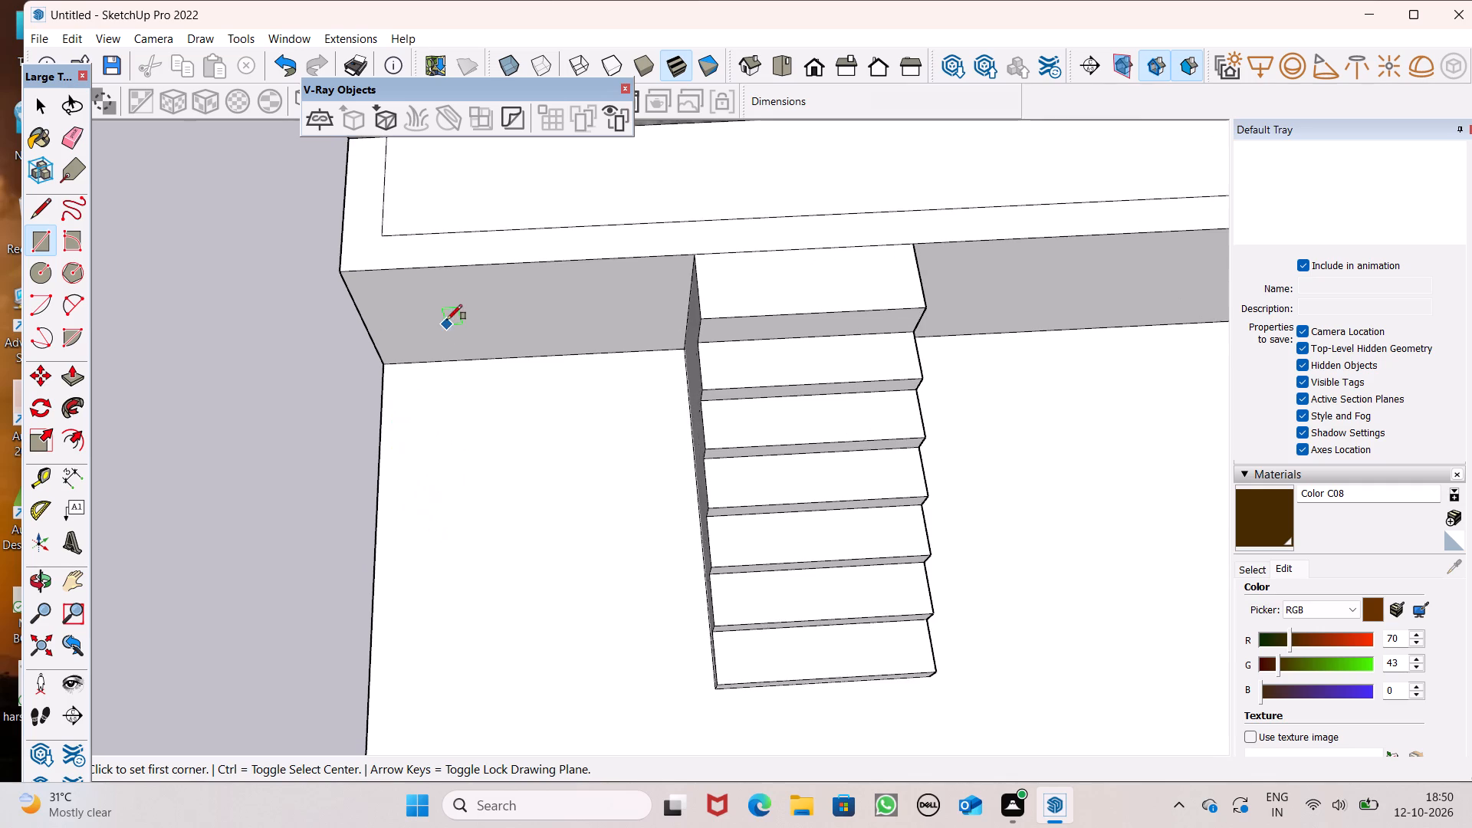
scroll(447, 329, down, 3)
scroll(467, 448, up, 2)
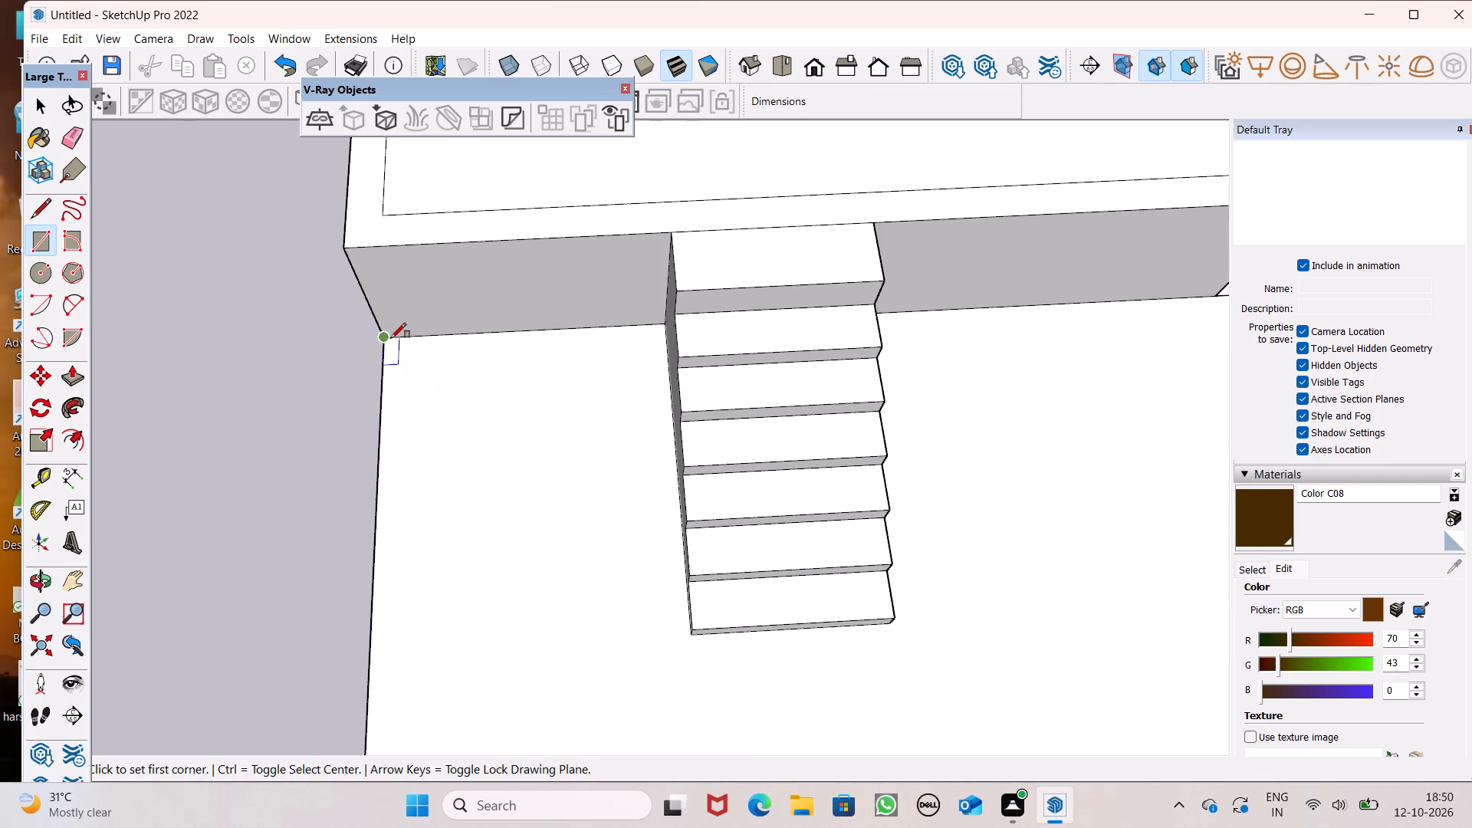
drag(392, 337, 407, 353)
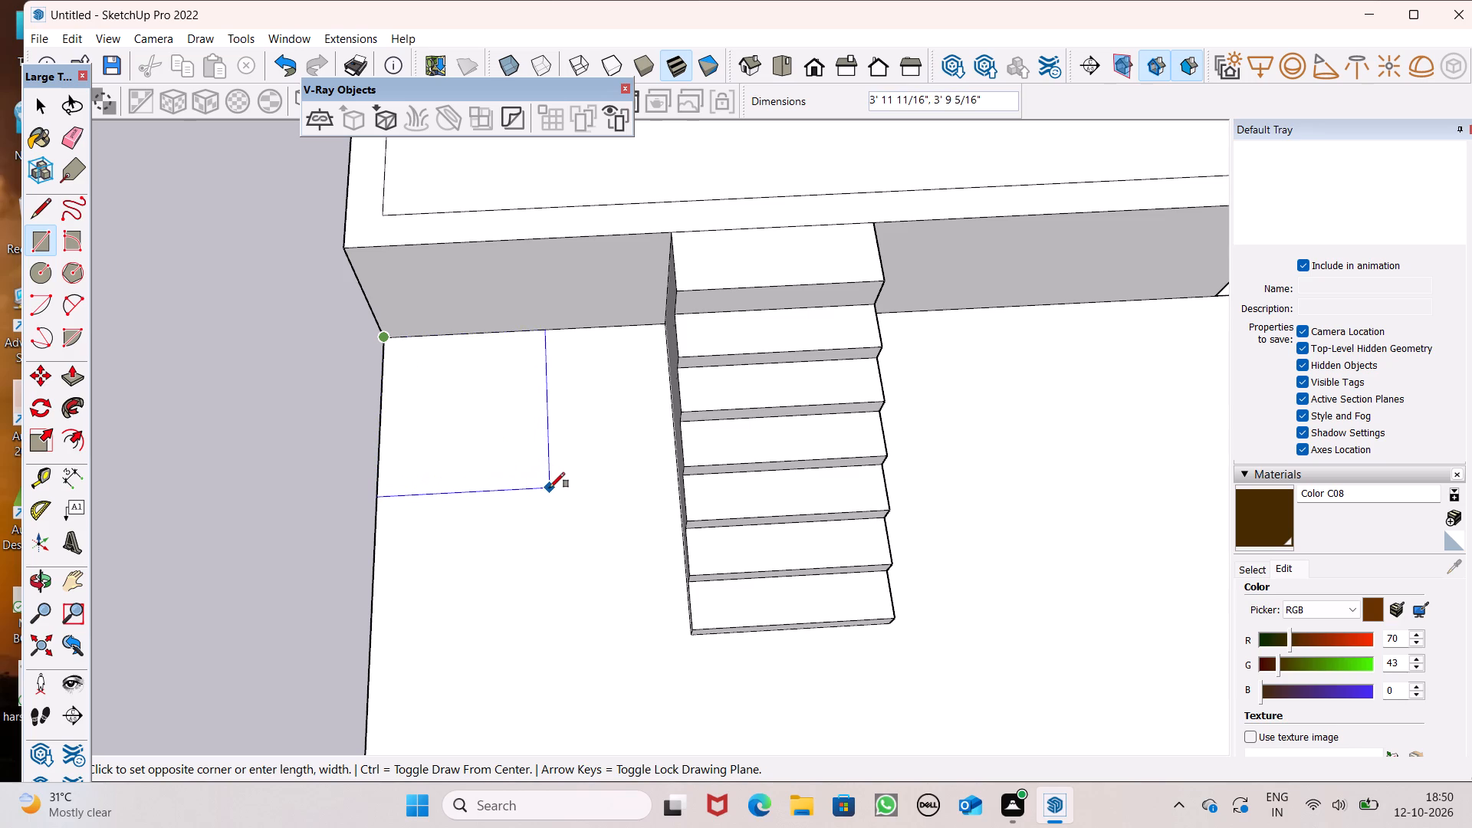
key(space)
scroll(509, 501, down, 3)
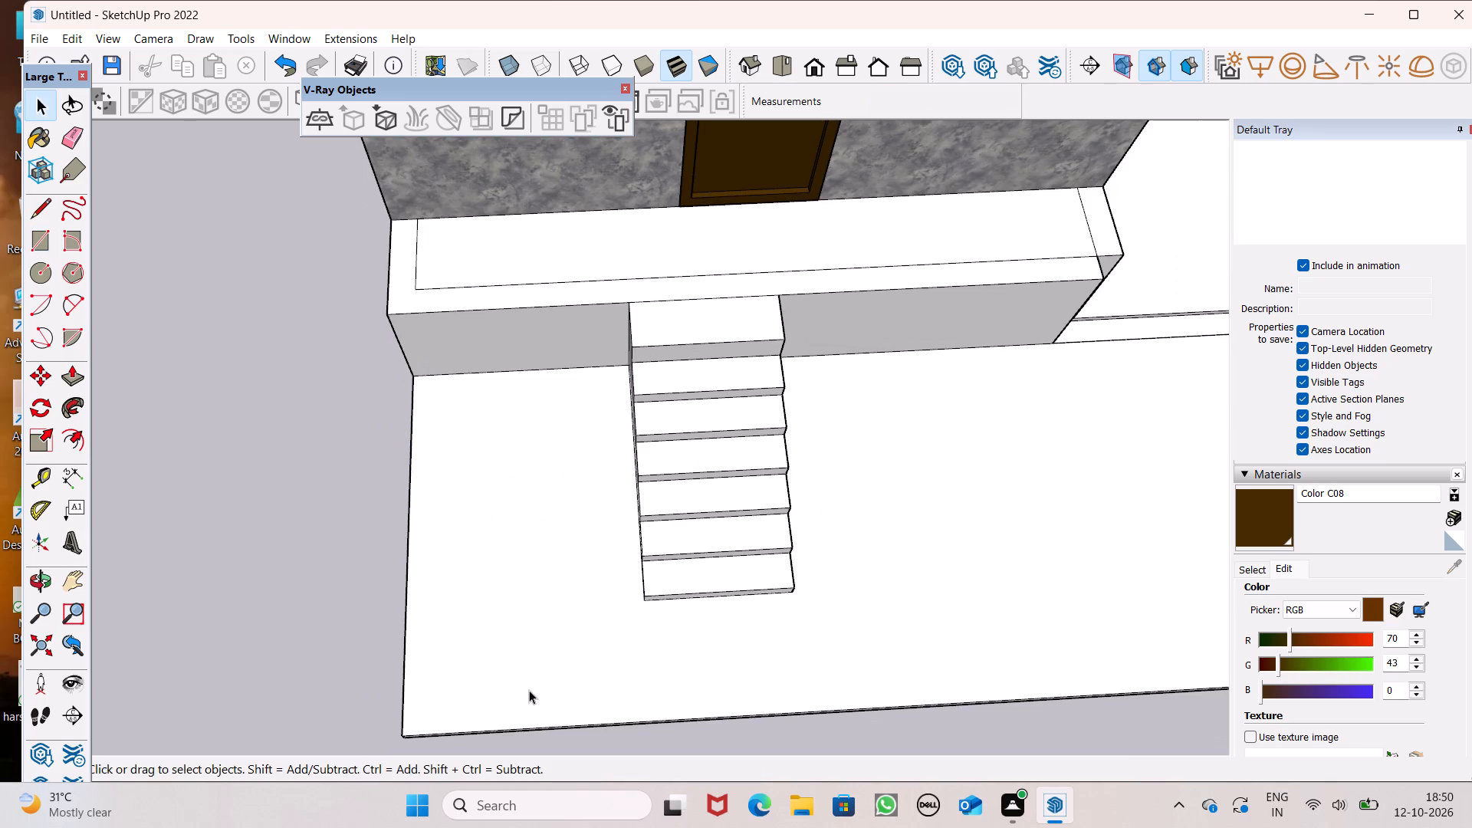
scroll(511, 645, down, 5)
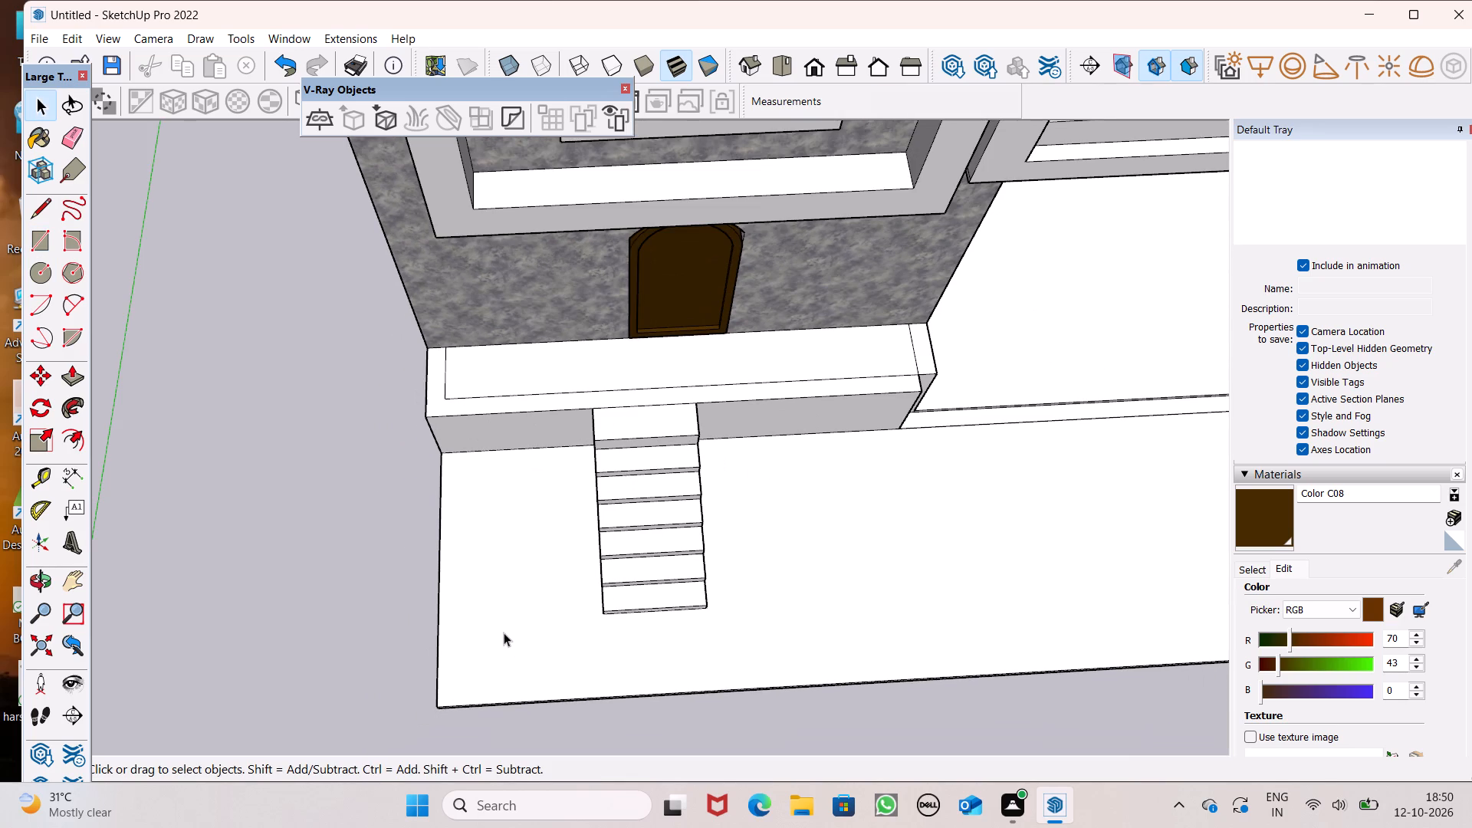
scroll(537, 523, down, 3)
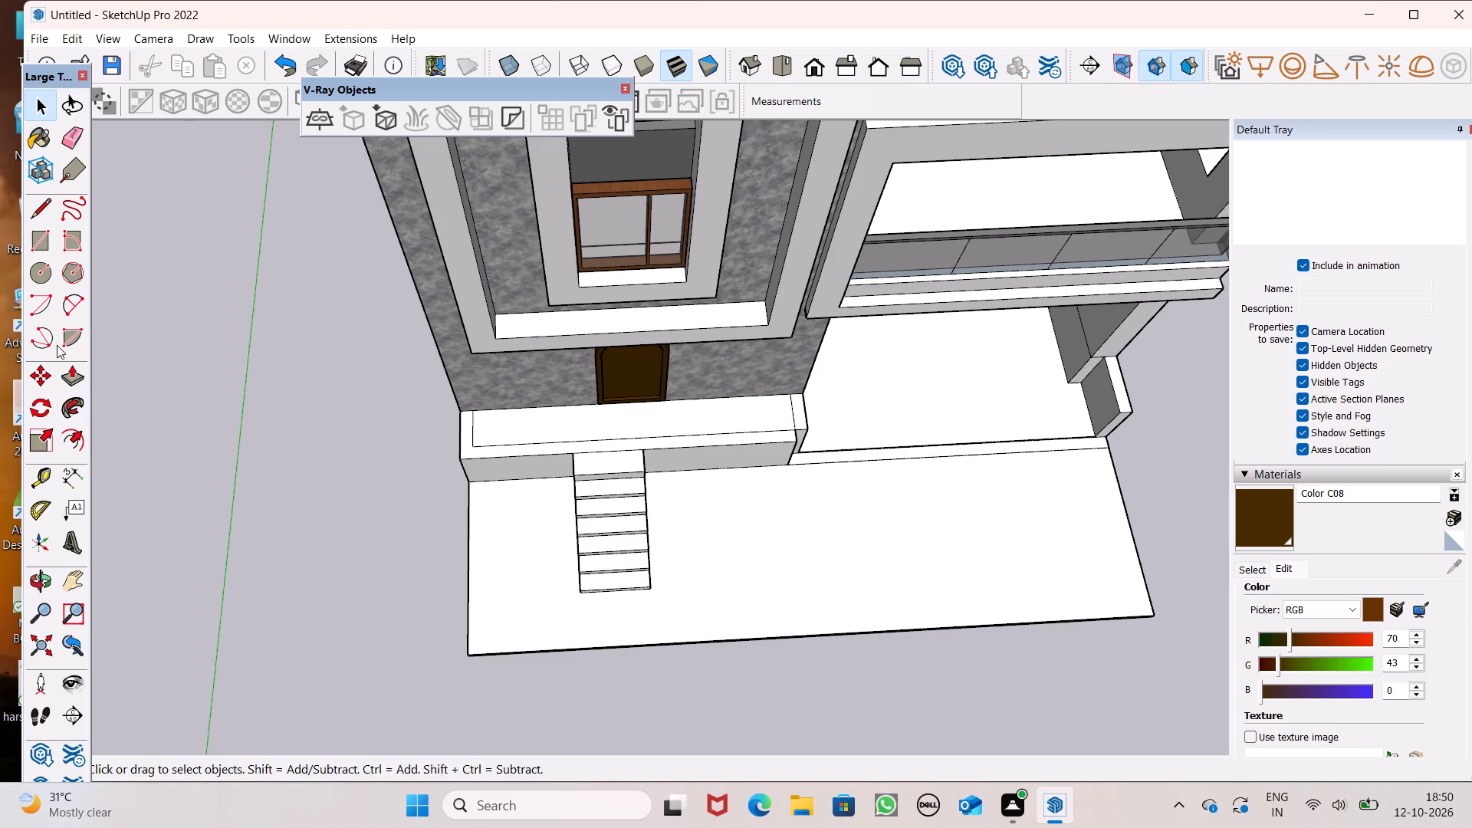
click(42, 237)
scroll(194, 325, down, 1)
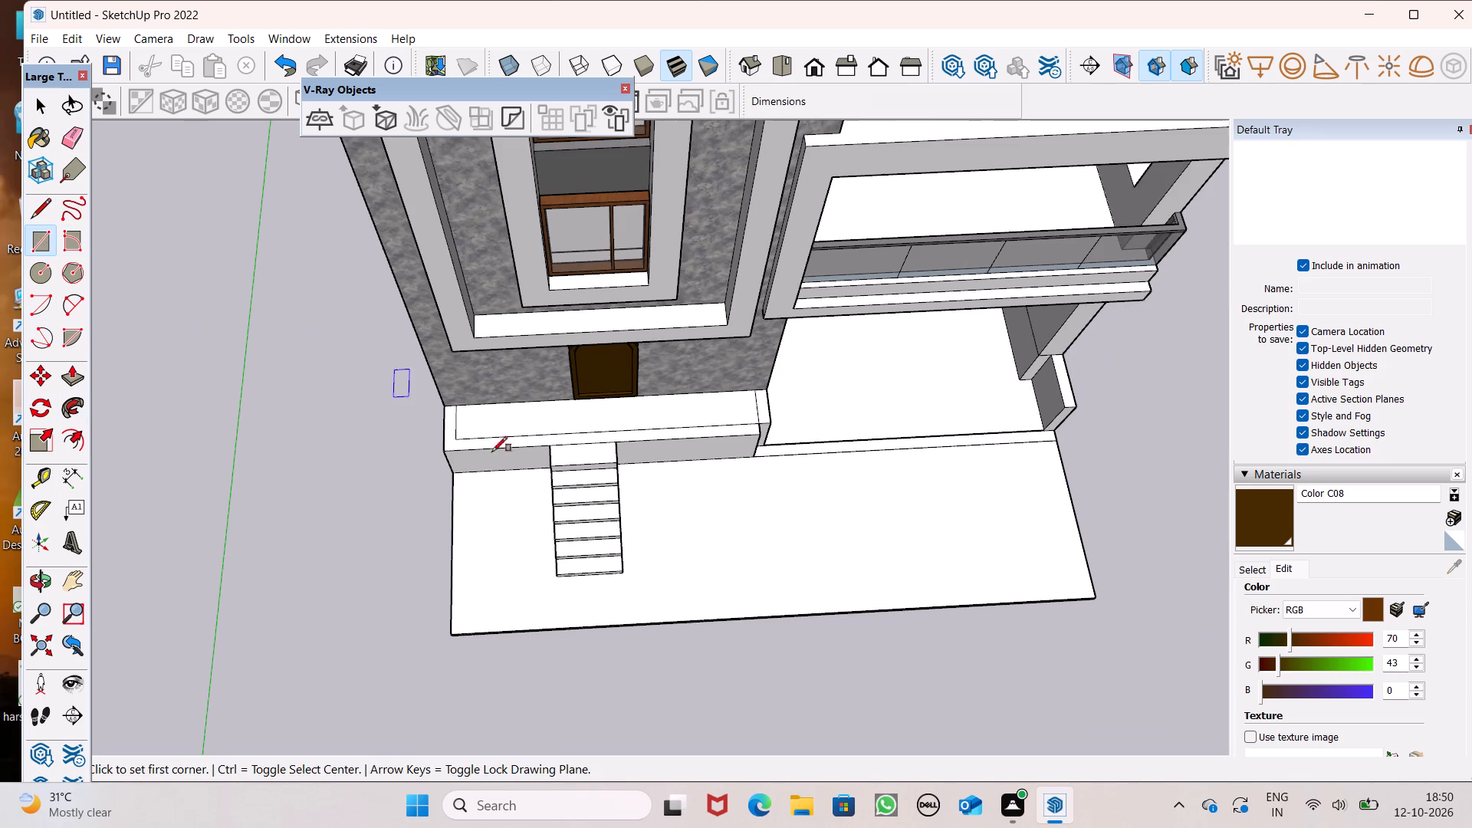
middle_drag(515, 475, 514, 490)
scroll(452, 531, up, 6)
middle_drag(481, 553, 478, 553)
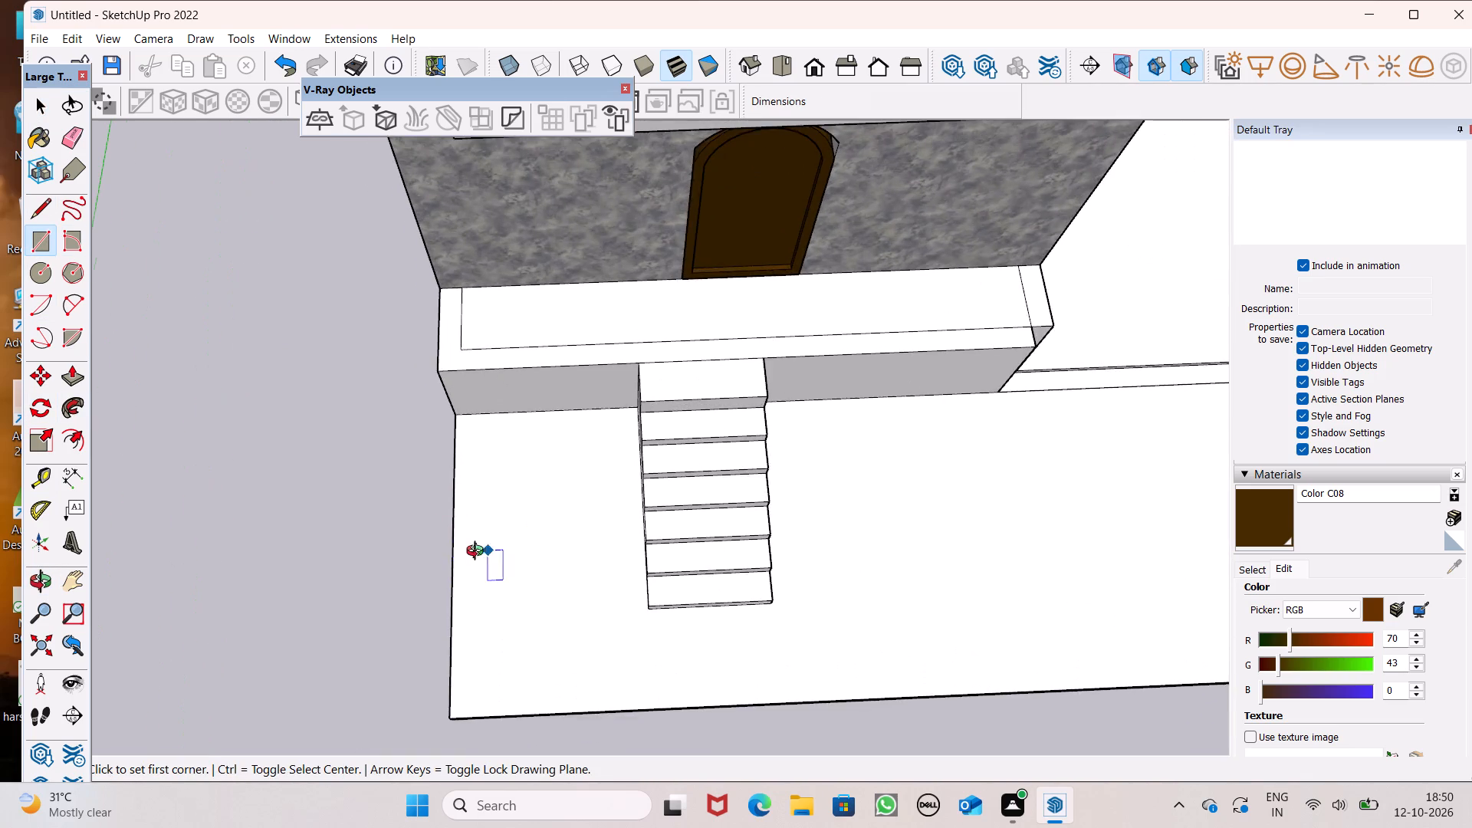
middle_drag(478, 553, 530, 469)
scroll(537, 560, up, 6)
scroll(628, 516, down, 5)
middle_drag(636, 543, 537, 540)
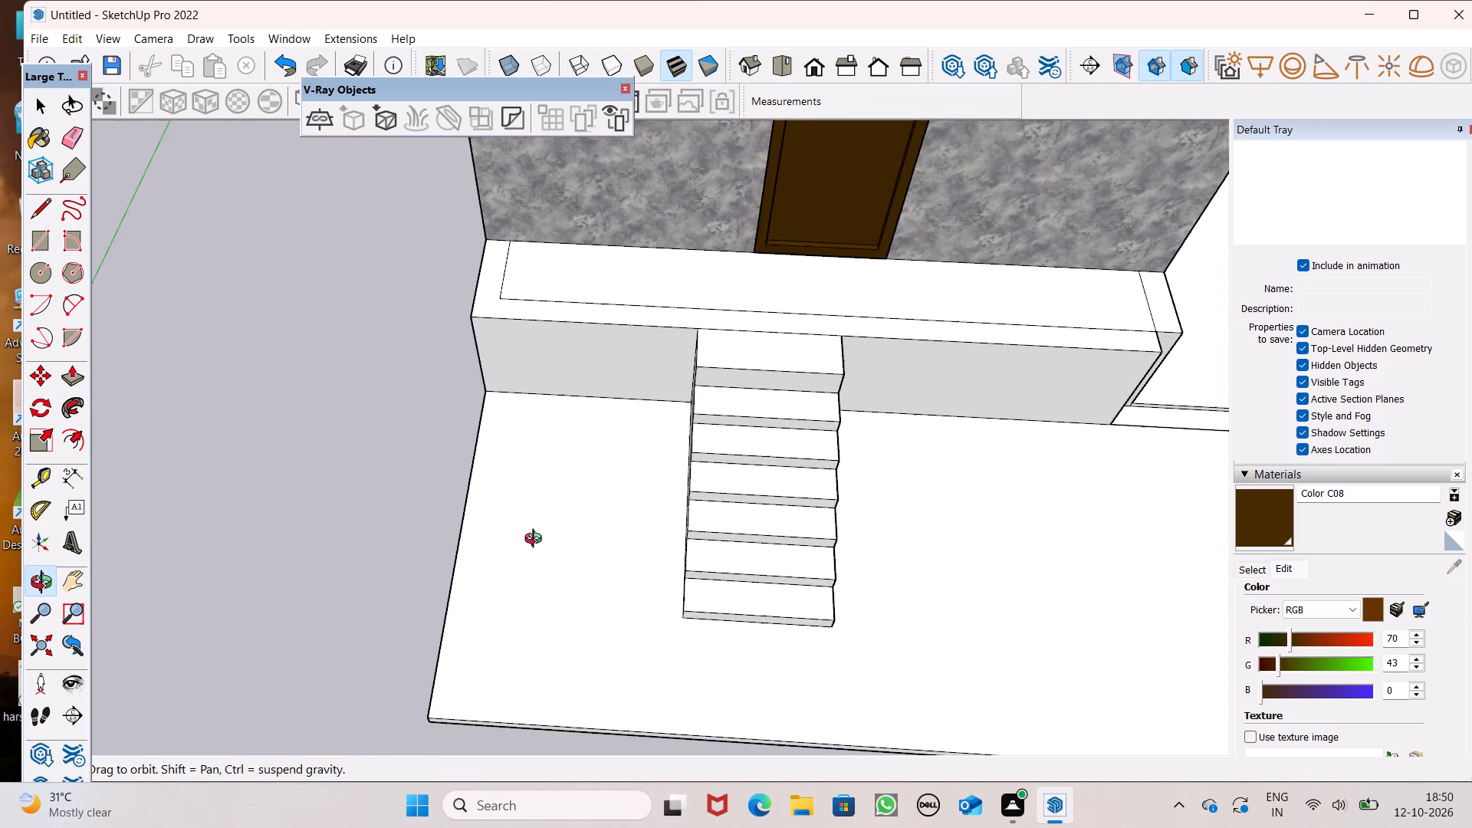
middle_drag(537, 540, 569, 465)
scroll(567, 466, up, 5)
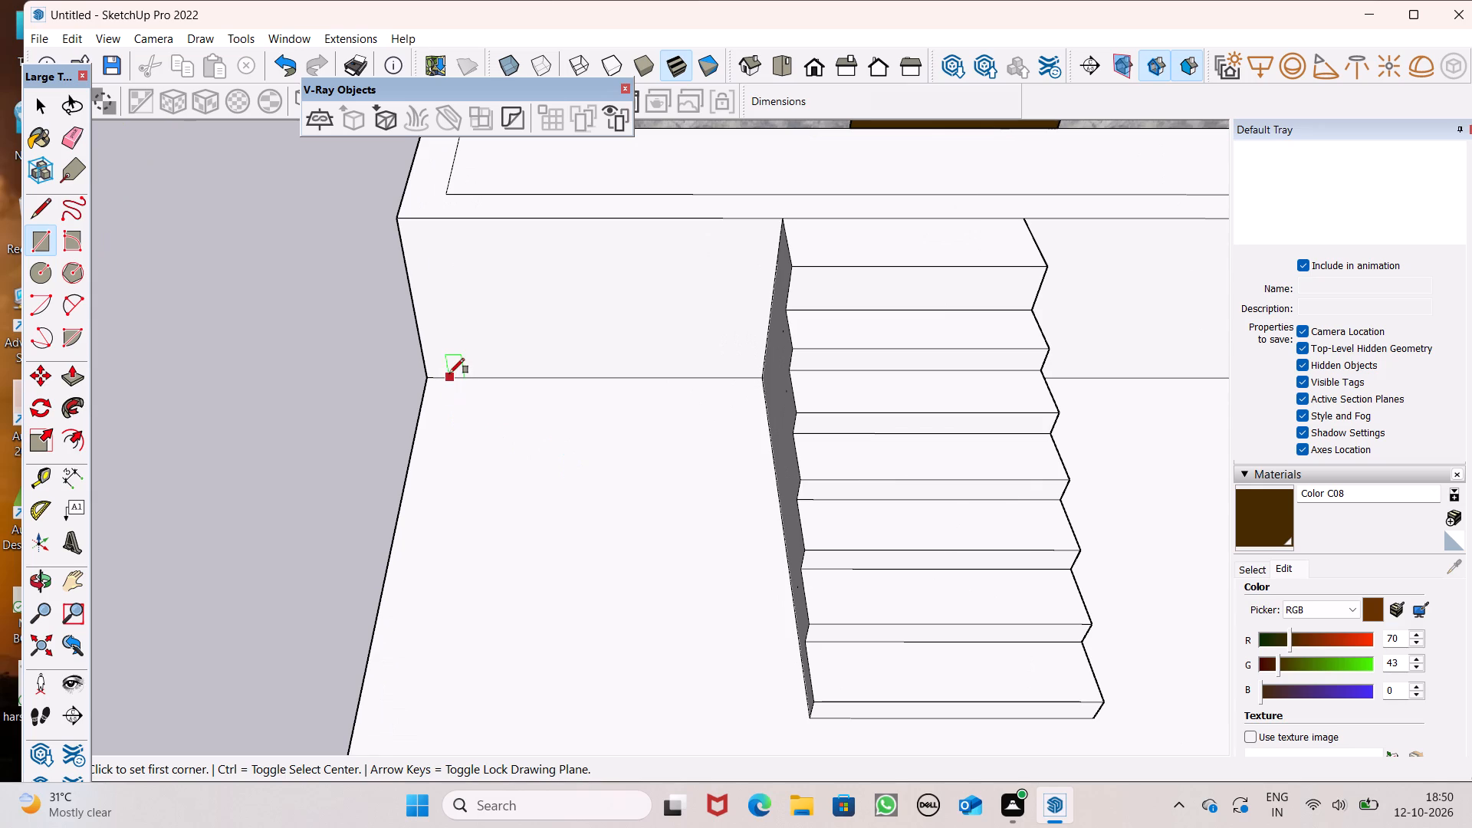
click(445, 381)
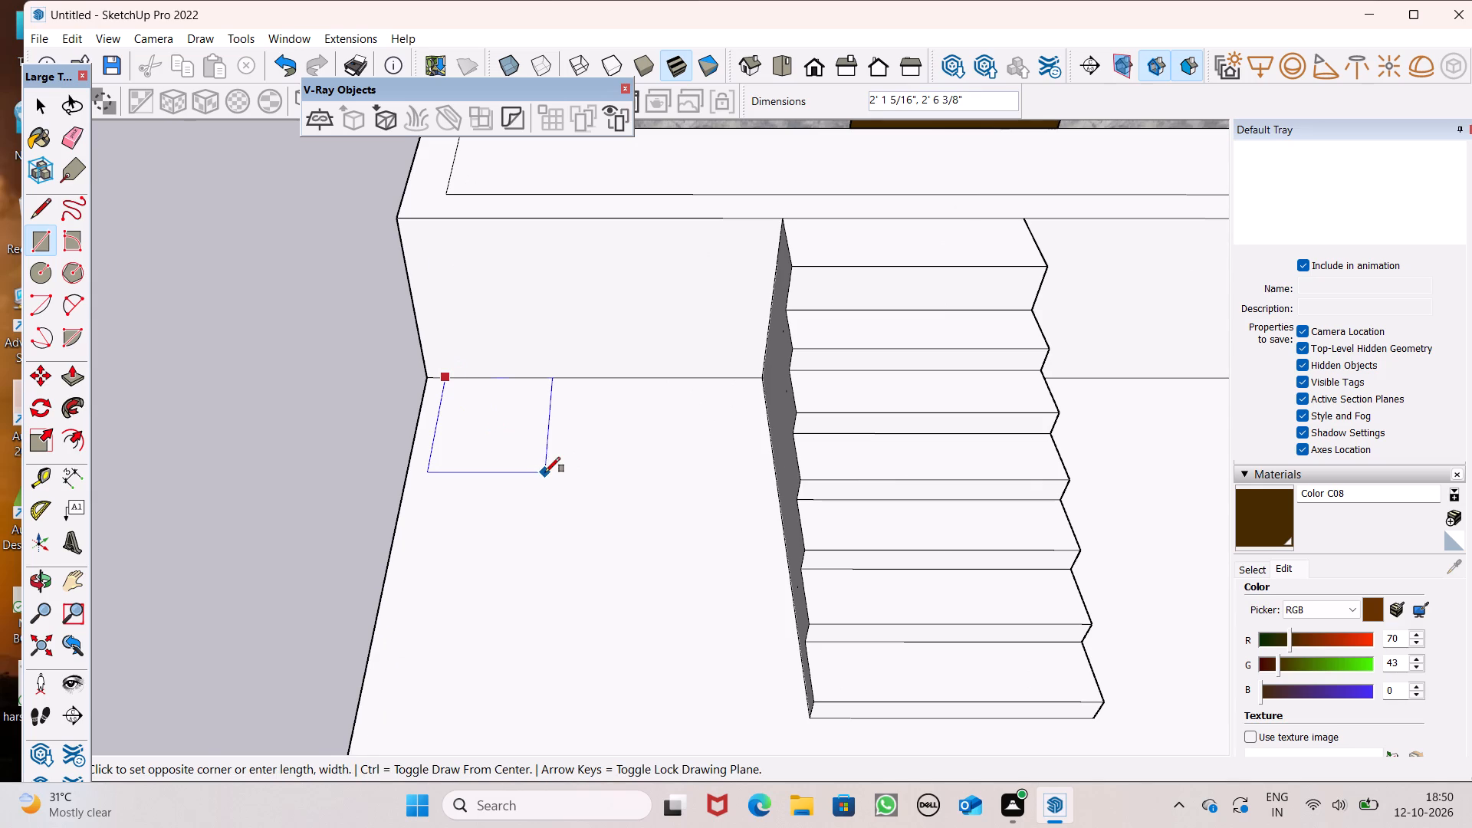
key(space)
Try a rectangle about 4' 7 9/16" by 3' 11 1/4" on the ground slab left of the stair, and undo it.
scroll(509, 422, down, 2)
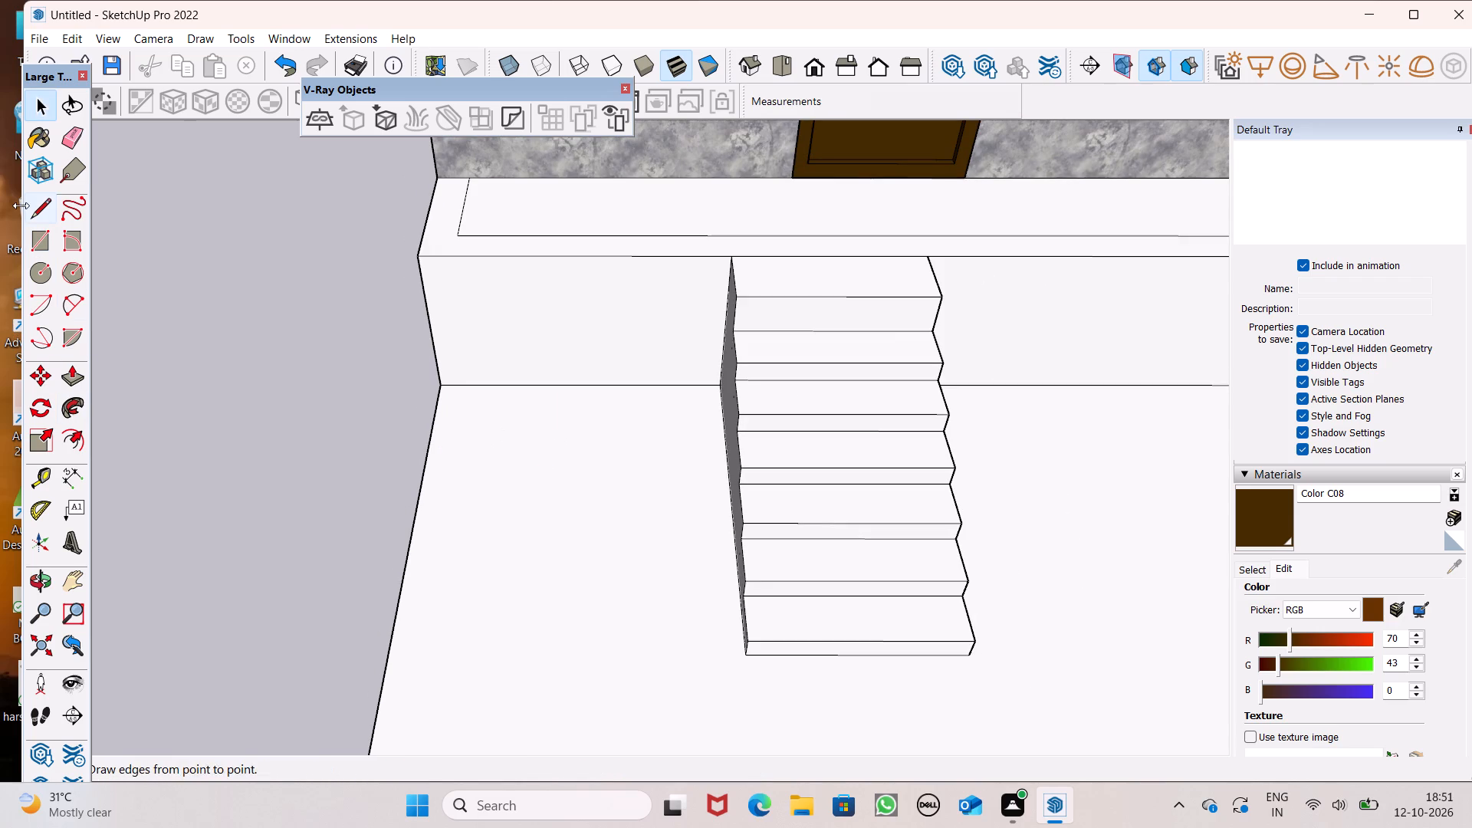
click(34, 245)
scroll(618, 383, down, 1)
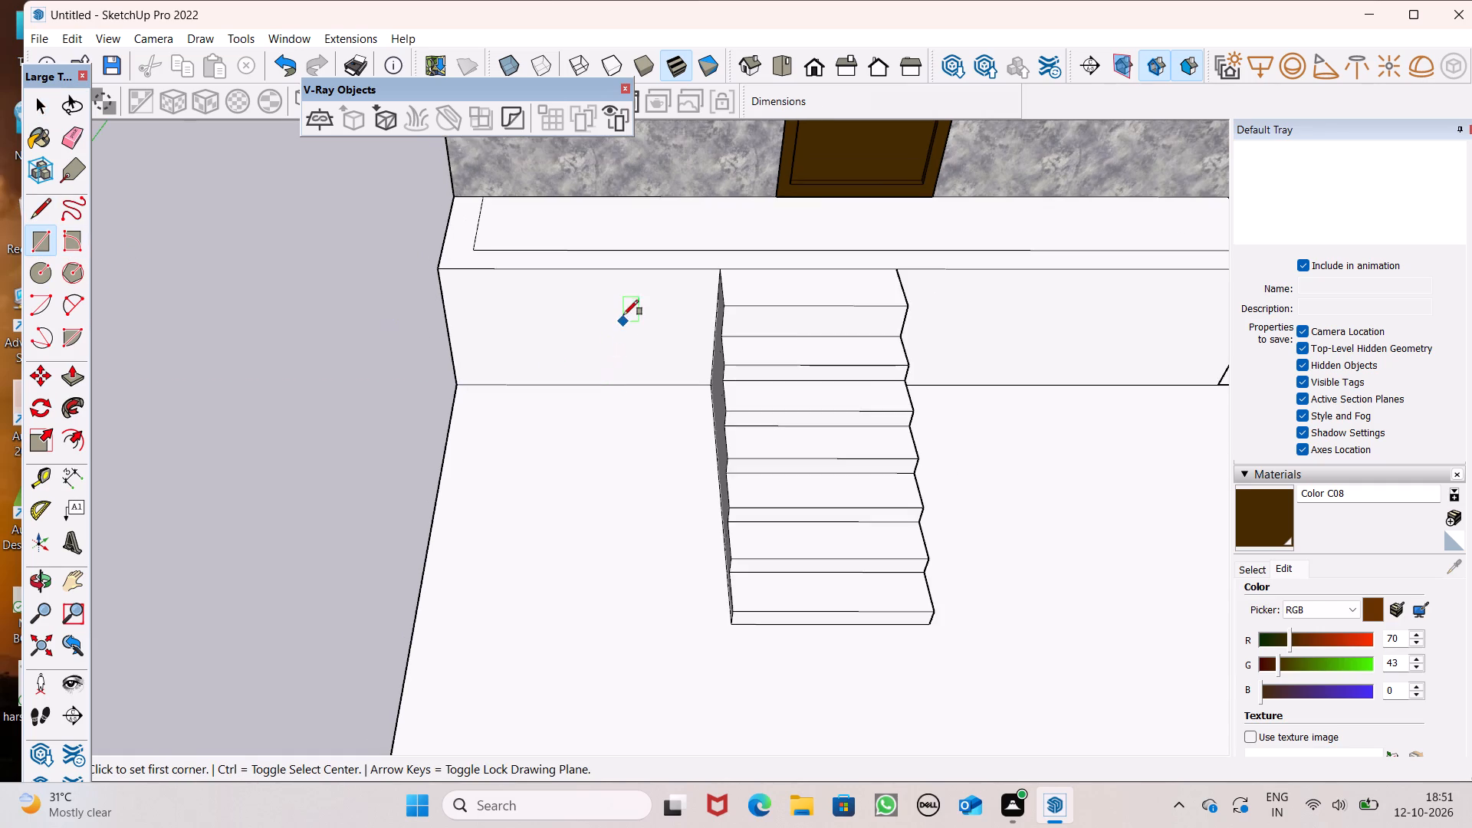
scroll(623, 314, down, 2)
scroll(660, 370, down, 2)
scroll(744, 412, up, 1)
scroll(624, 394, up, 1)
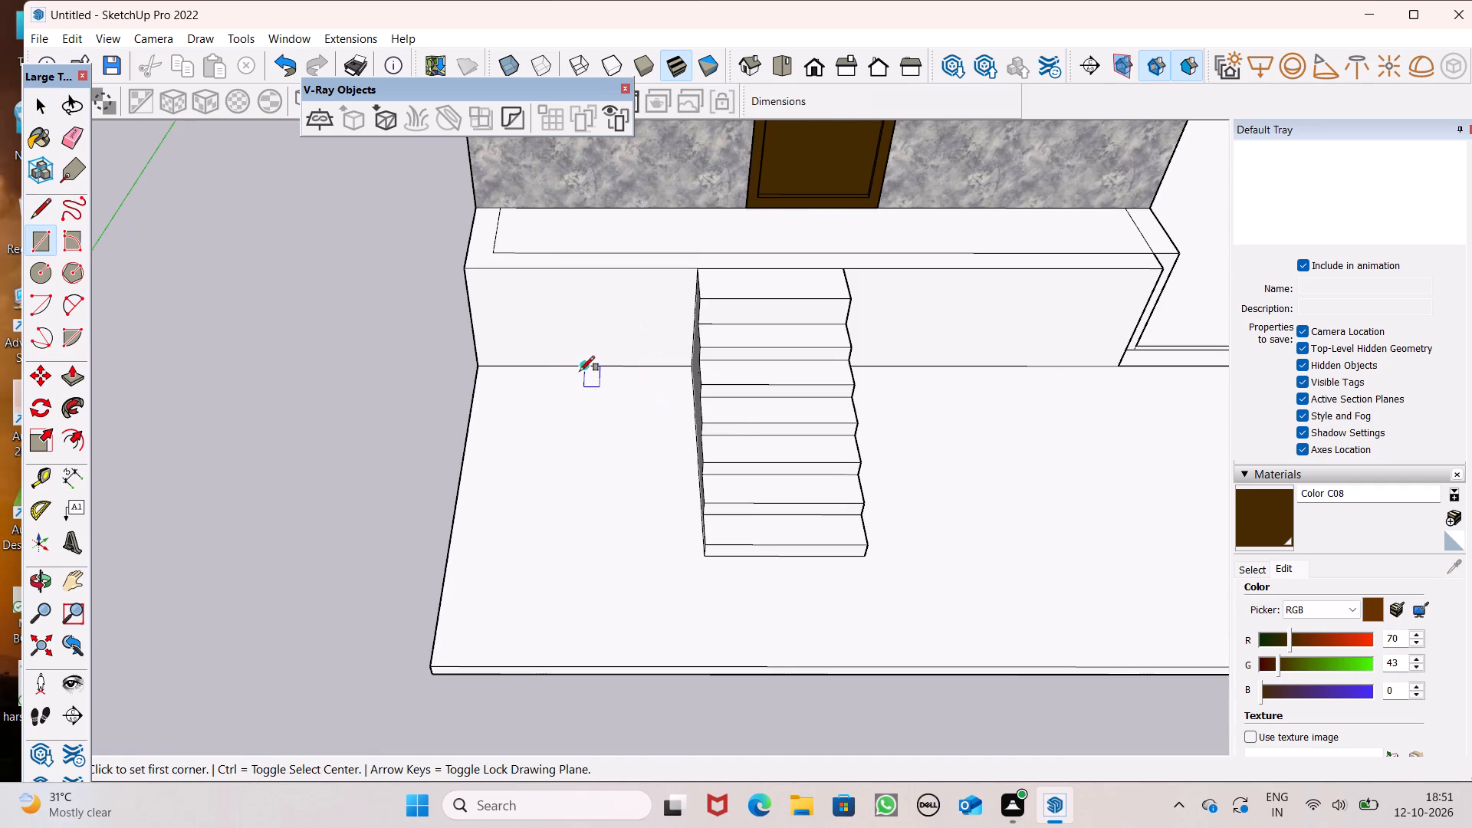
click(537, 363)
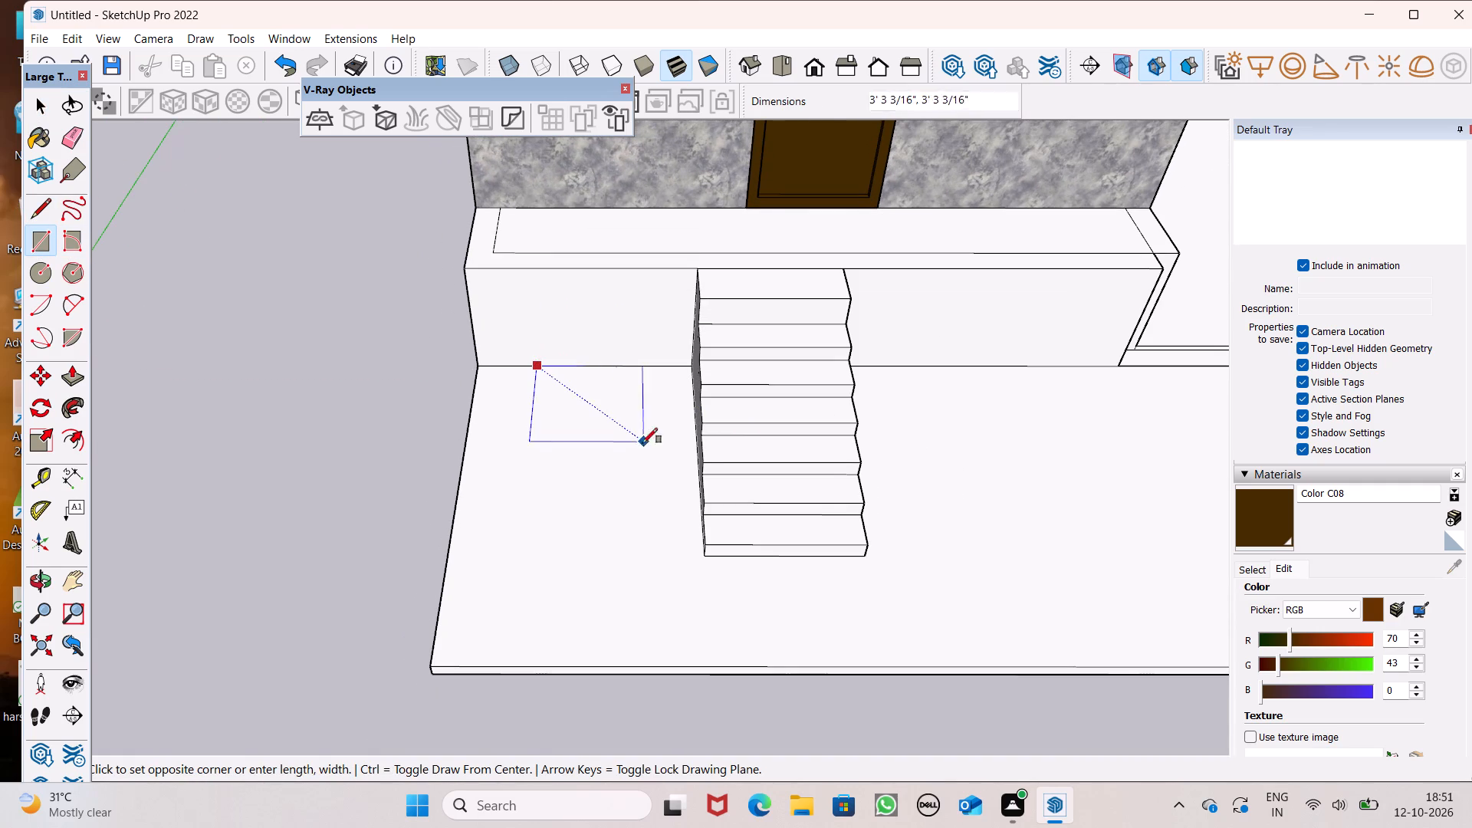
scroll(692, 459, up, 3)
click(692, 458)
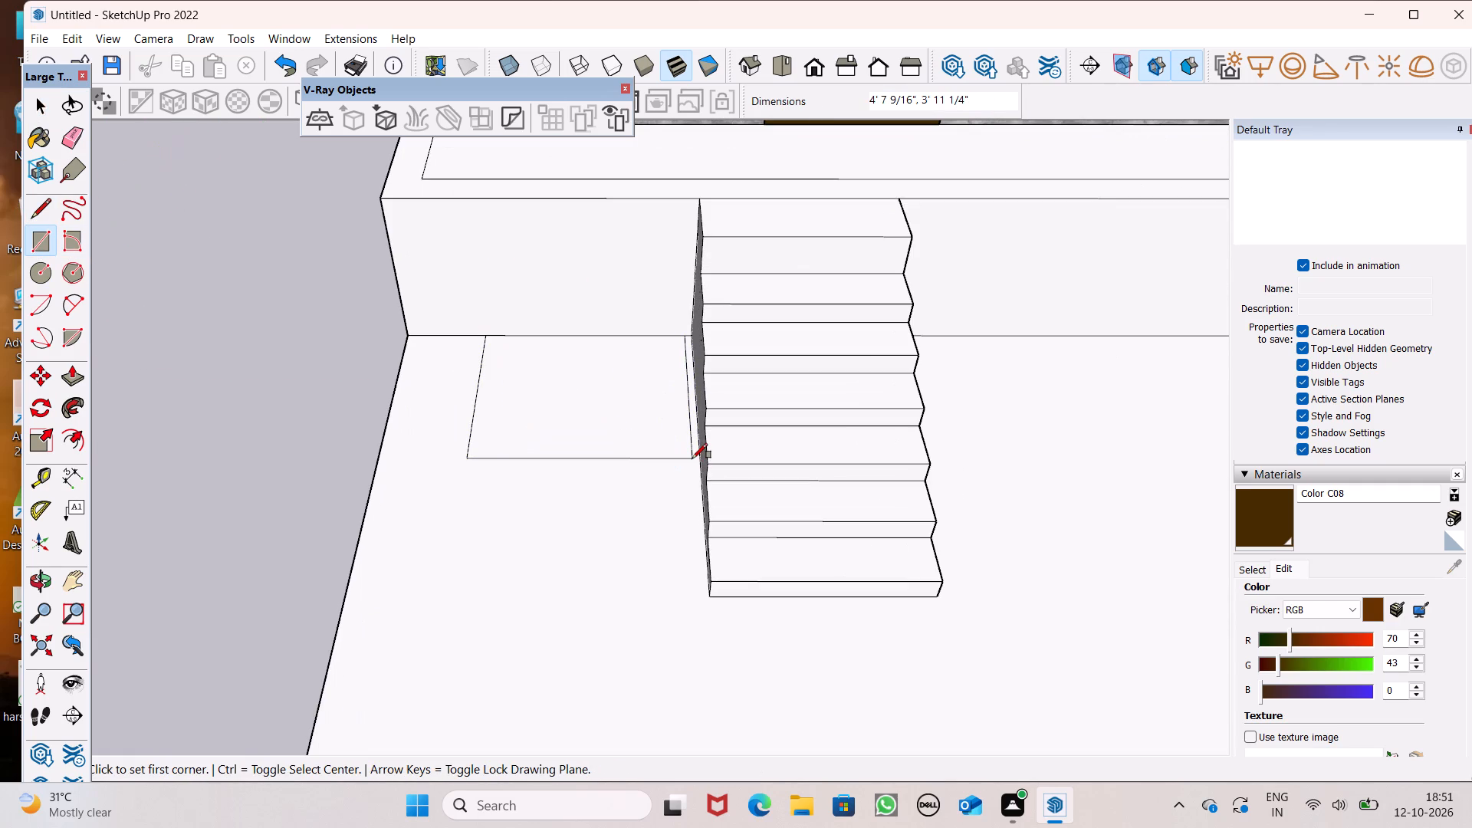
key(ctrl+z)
Draw a rectangle on the ground slab from the base of the plinth wall to the stair's left side.
click(506, 336)
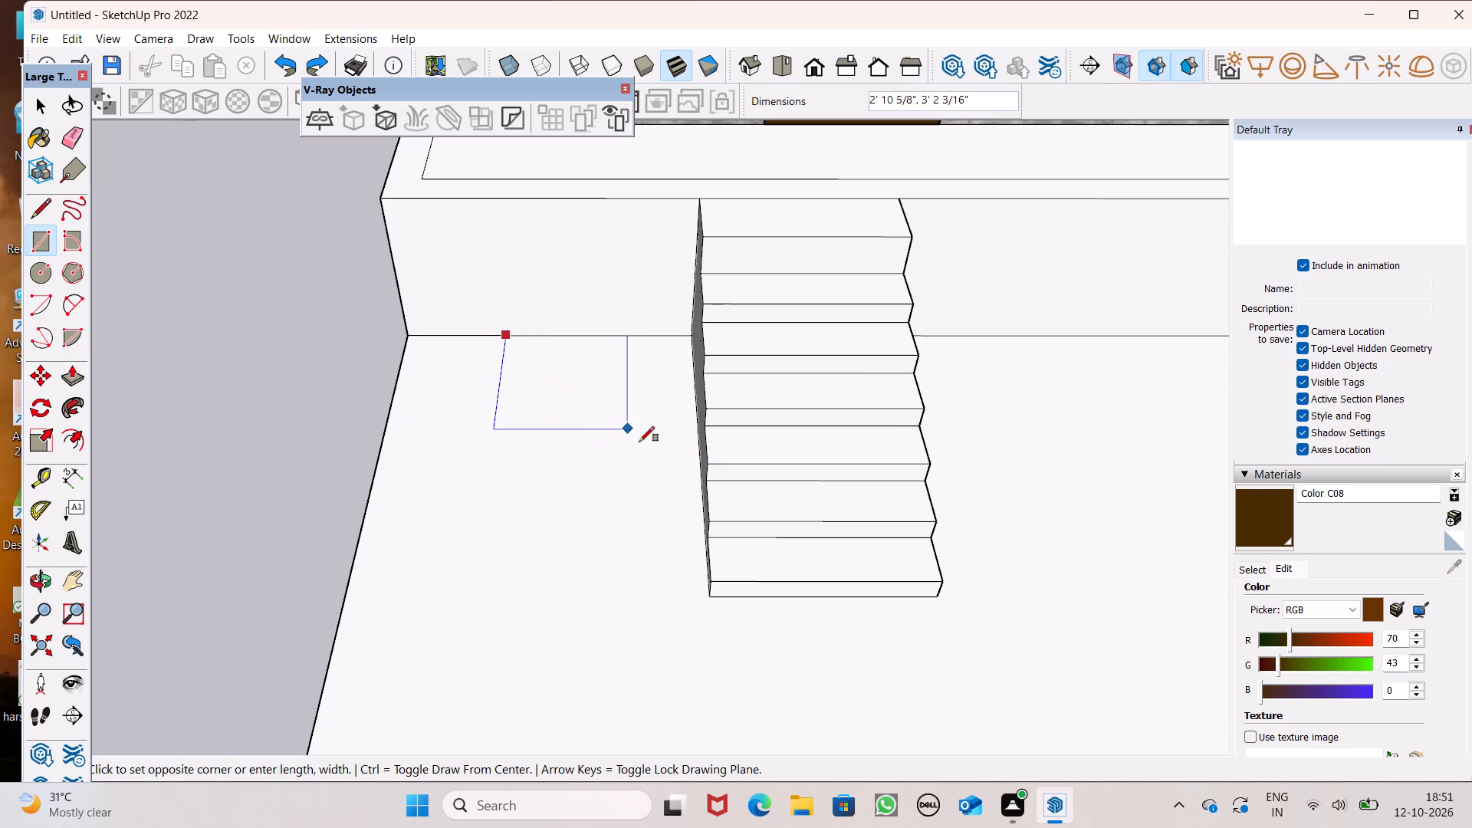
click(698, 492)
Draw a rectangle about 4' 10 5/16" by 4' 1 11/16" on the slab between the plinth wall and the stair's right side.
scroll(556, 402, down, 7)
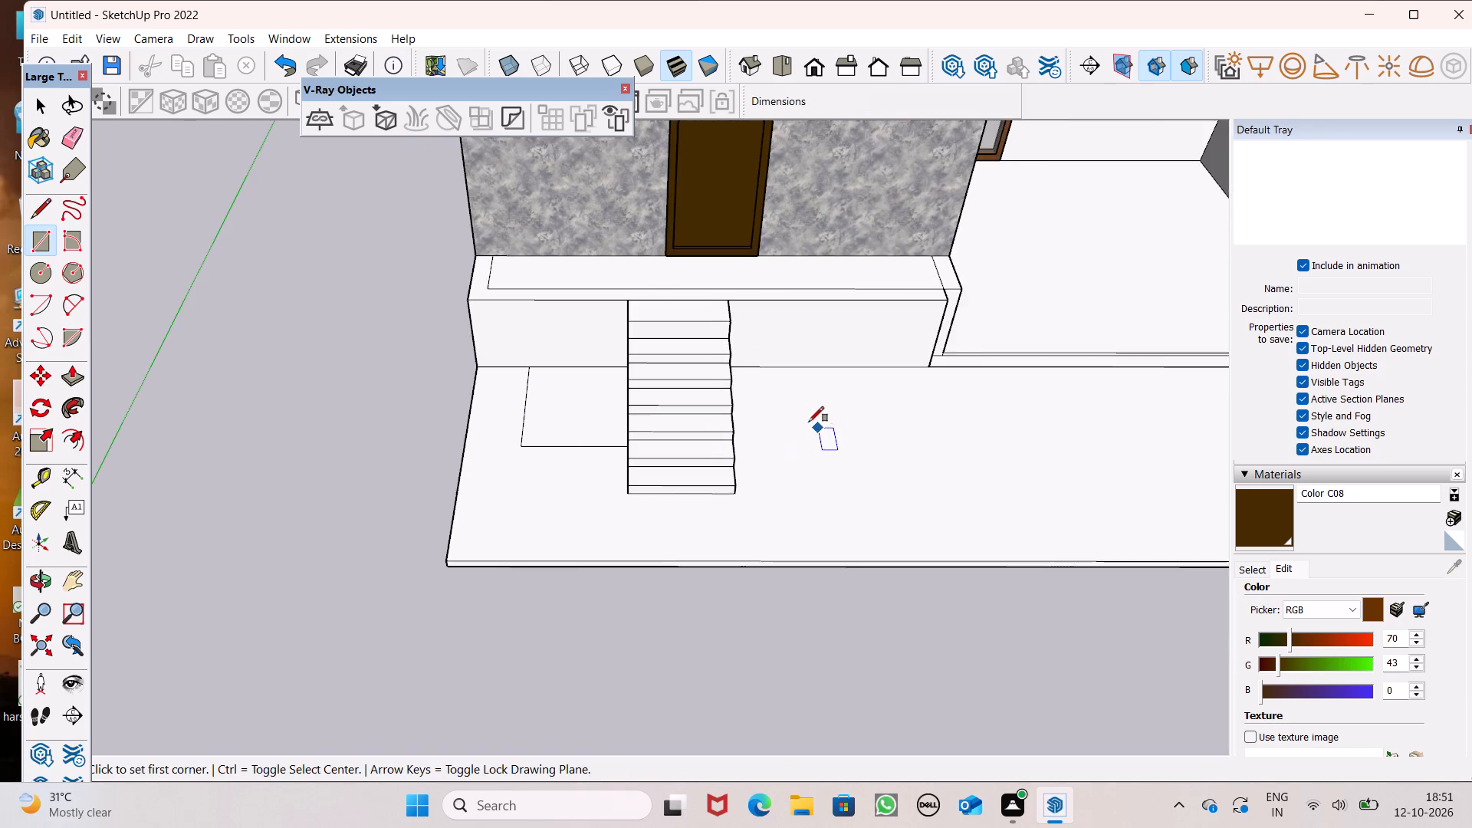
scroll(801, 415, up, 1)
scroll(805, 415, down, 2)
middle_drag(808, 414, 732, 438)
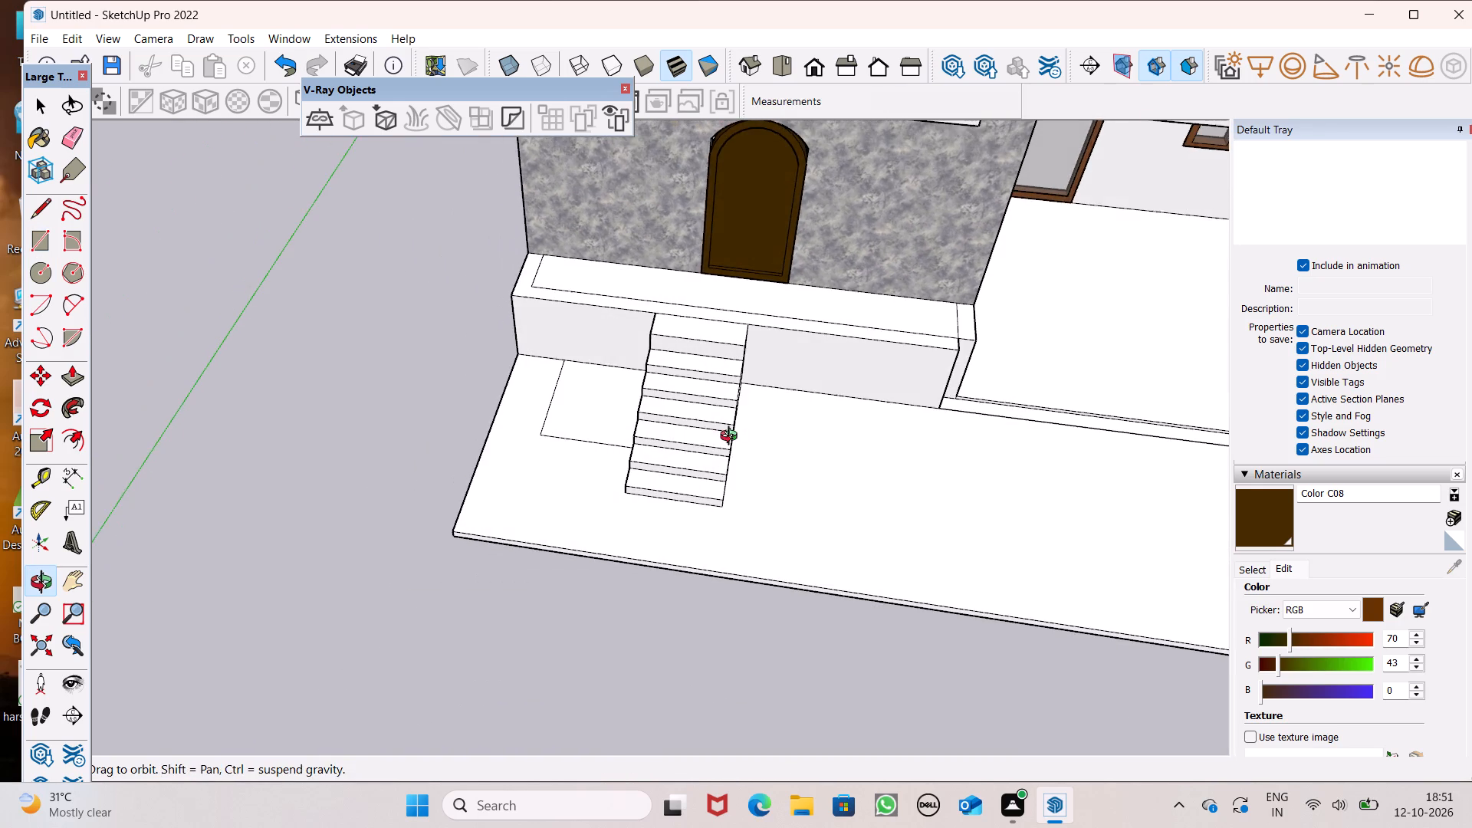
middle_drag(732, 438, 732, 439)
scroll(728, 430, up, 2)
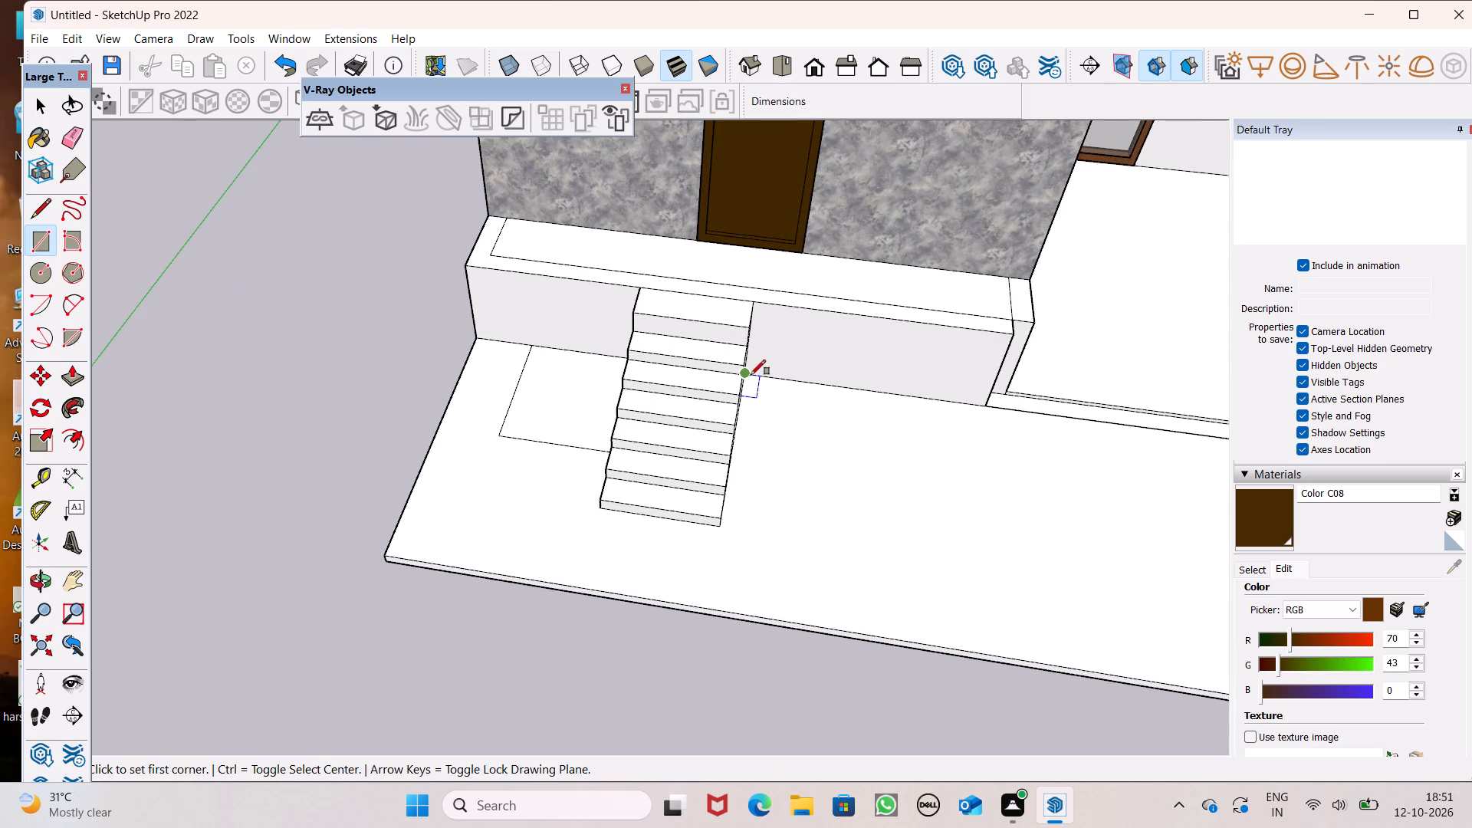
scroll(766, 383, up, 6)
drag(731, 366, 752, 383)
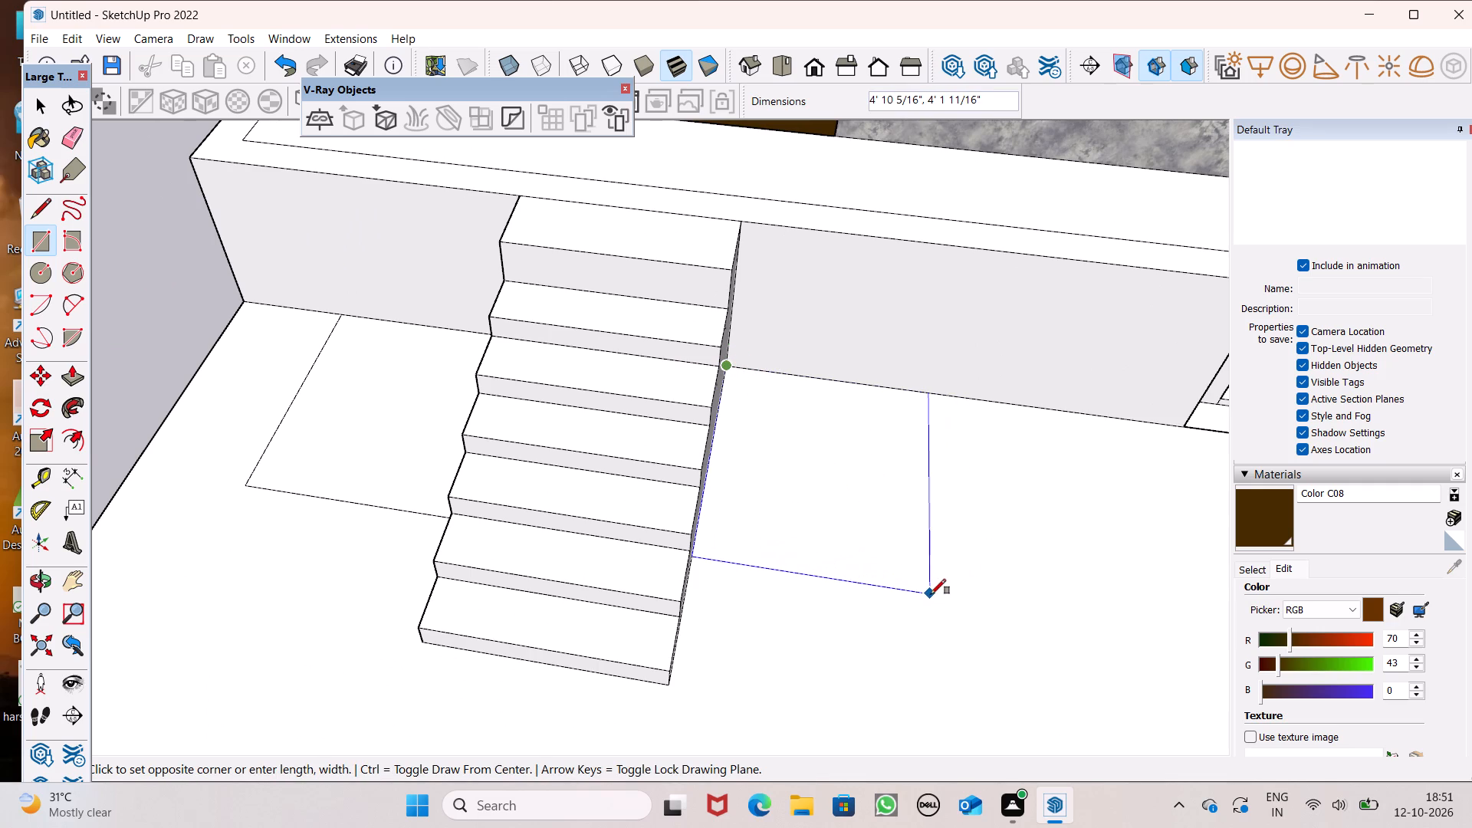
click(931, 594)
key(space)
Push/Pull the rectangle left of the stair up about 1' 6 3/4" into a raised block.
scroll(813, 425, down, 10)
scroll(815, 449, up, 1)
middle_drag(815, 448, 864, 412)
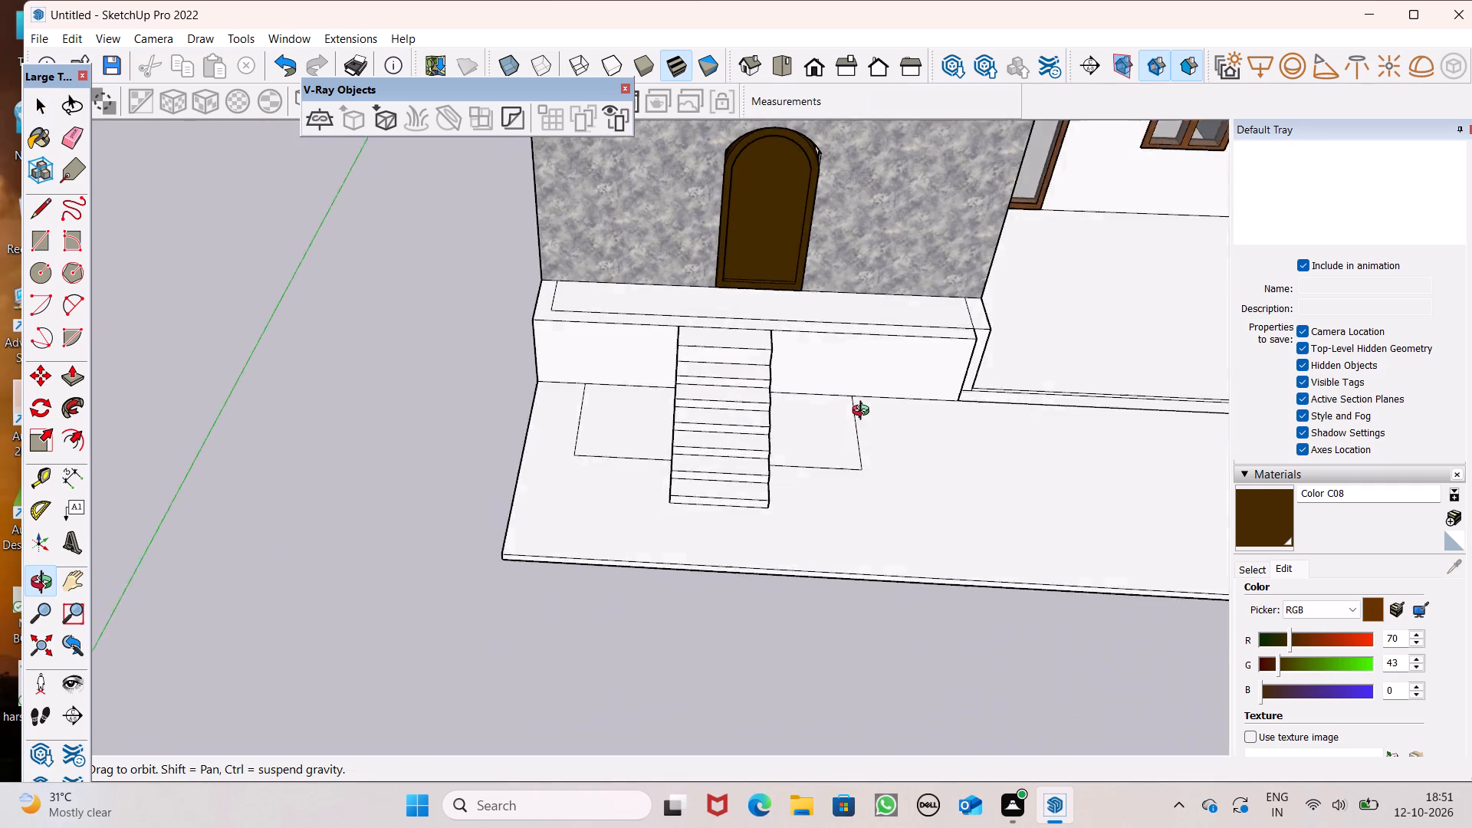
middle_drag(864, 412, 908, 405)
click(74, 376)
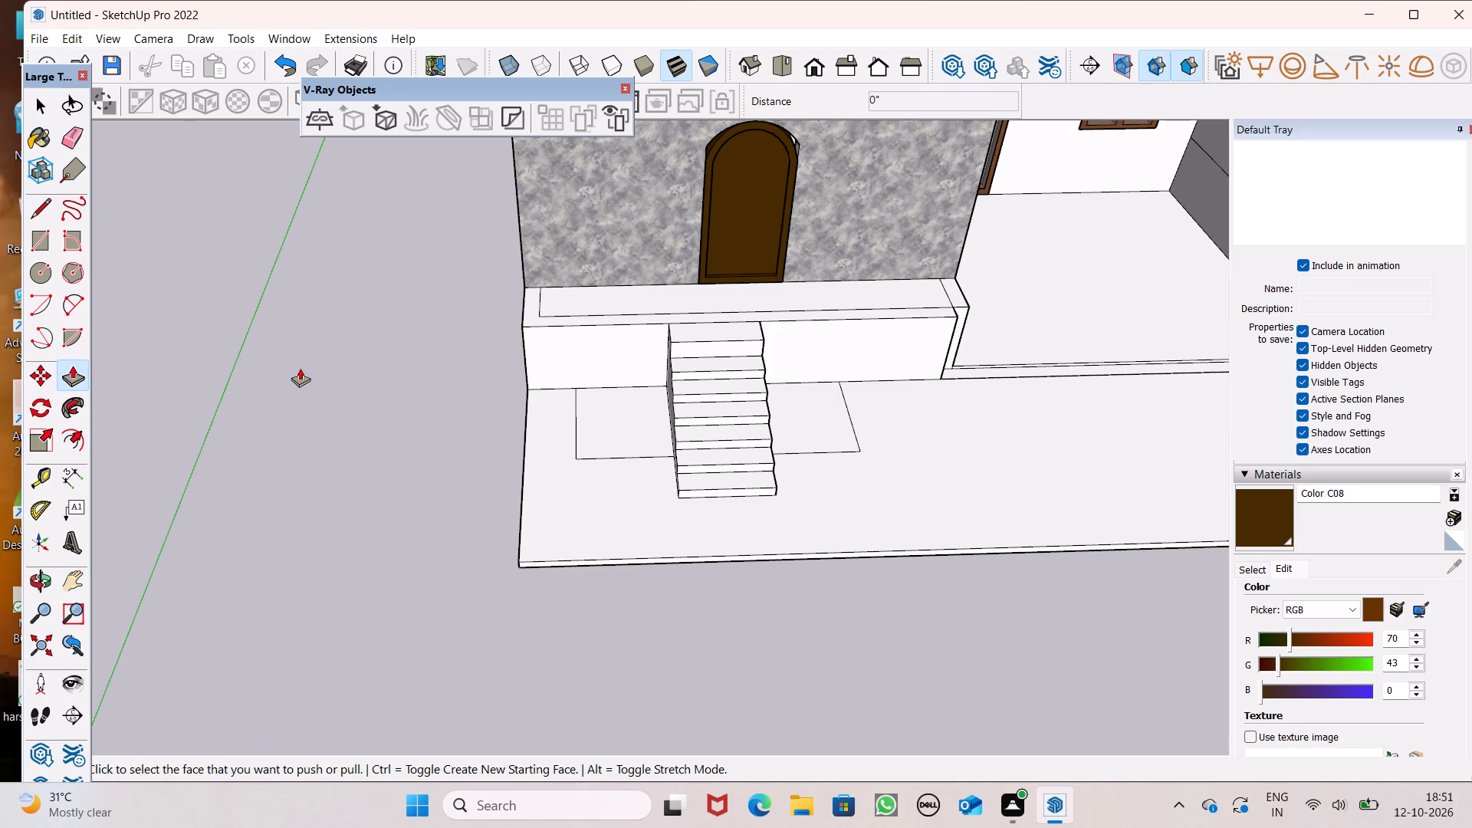
scroll(301, 368, up, 5)
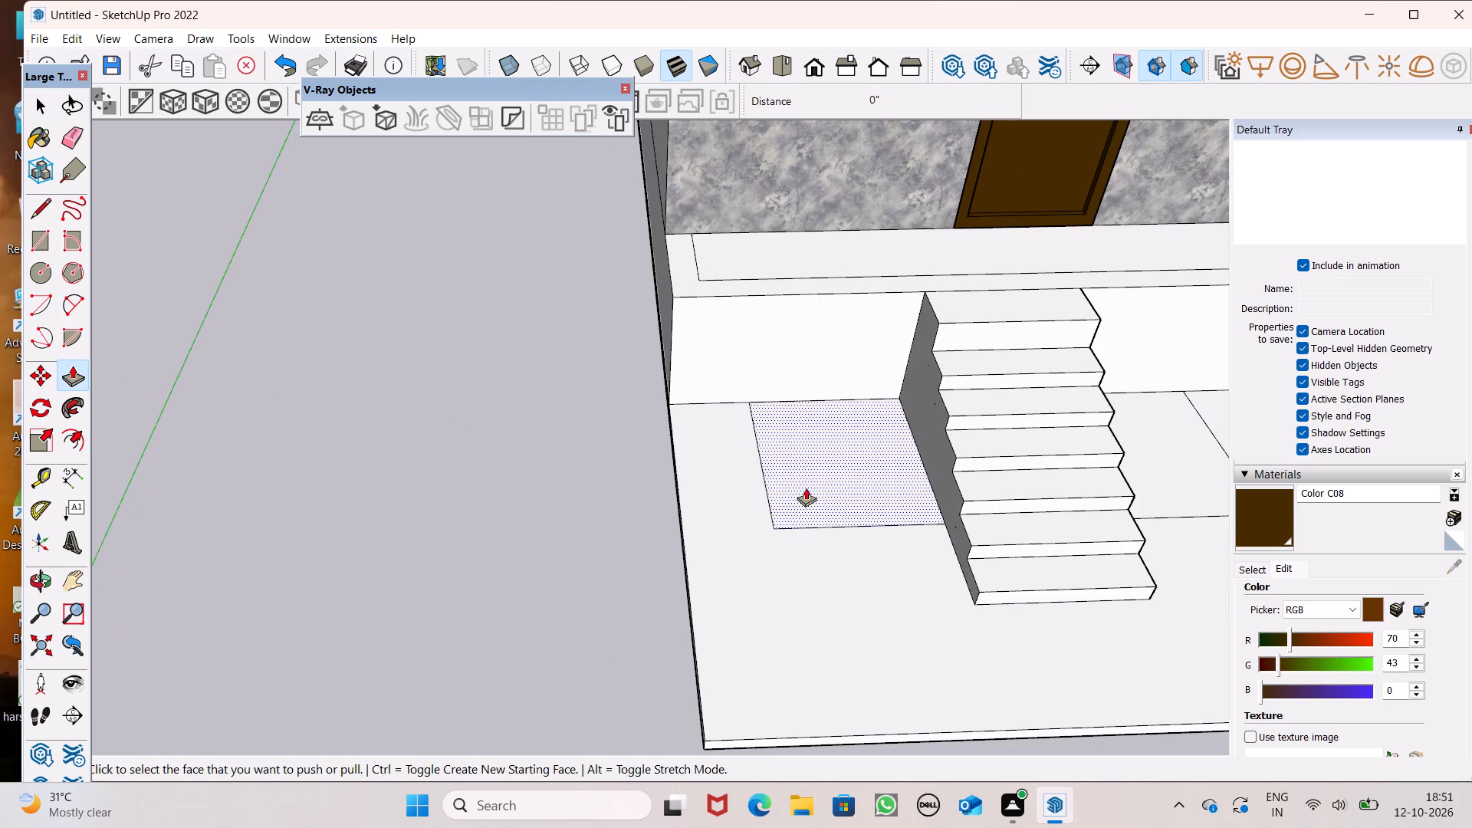
drag(806, 486, 787, 439)
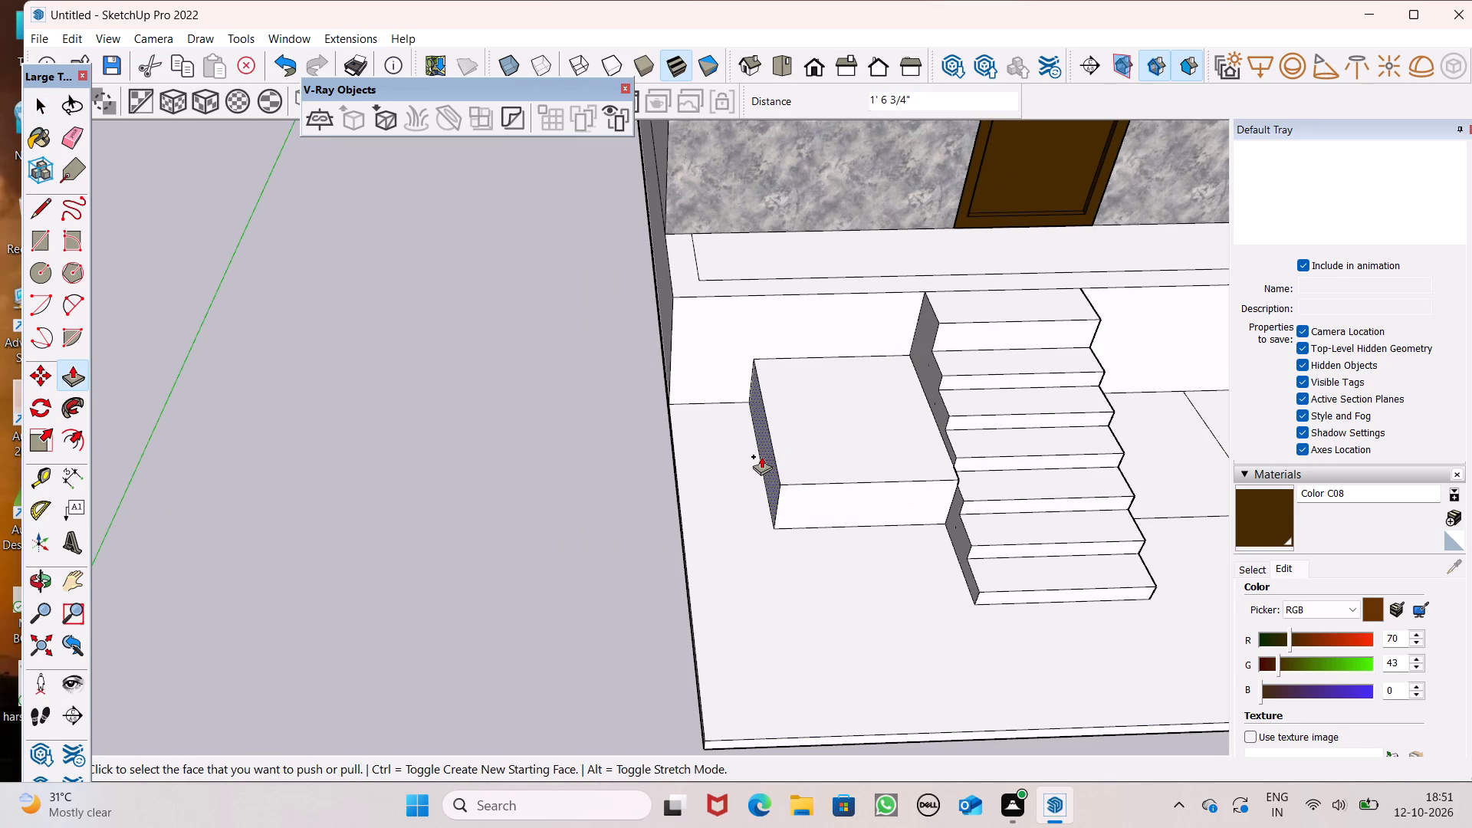
Push/Pull the left block's outer side face about 2' 3 7/16" outward to the ground slab's edge.
drag(761, 456, 688, 475)
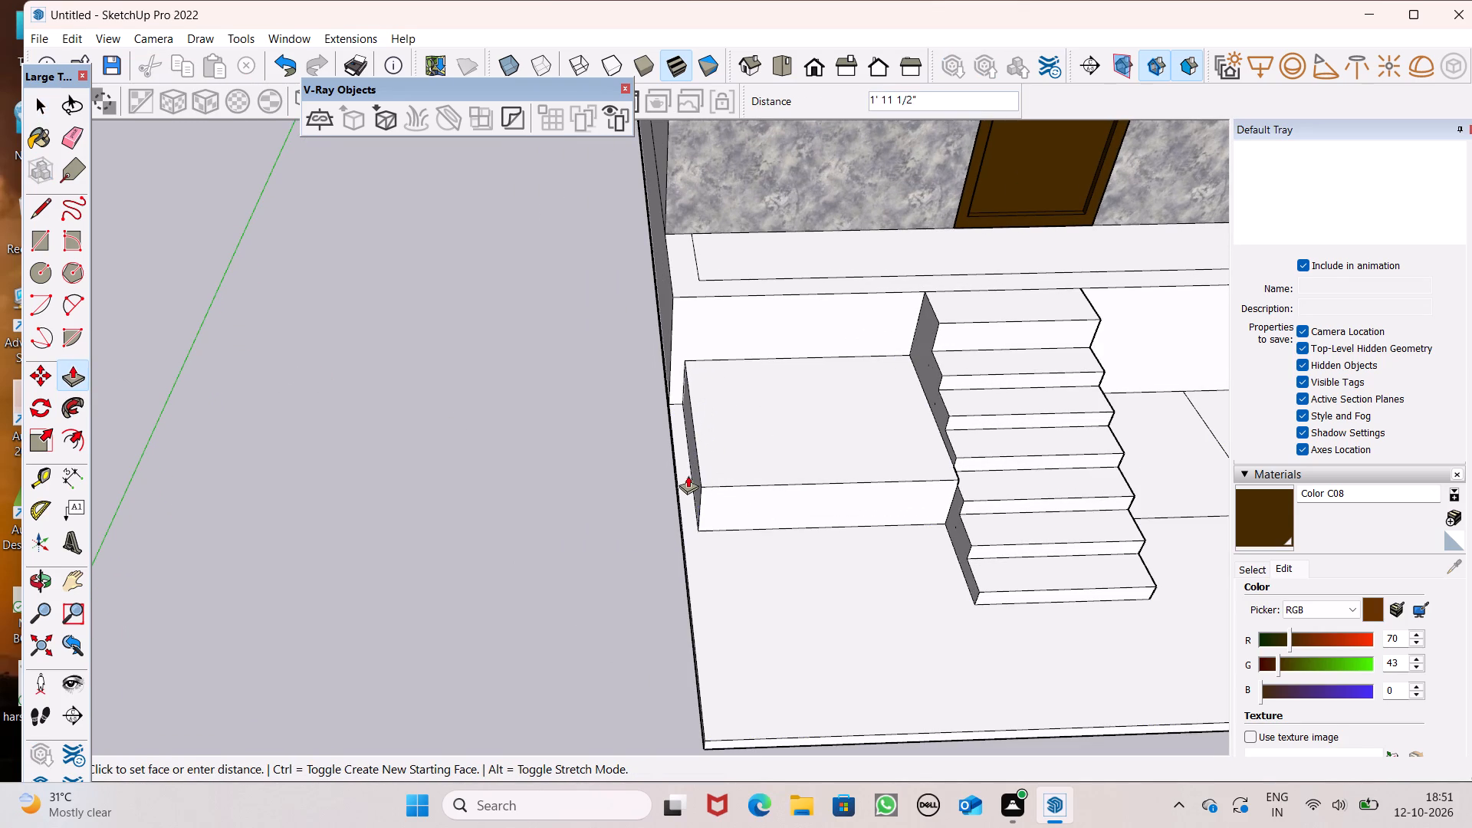
drag(688, 475, 675, 482)
Push/Pull the rectangle right of the stair up about 1' 10 1/4" into a matching raised block.
scroll(609, 399, down, 6)
scroll(606, 402, up, 1)
scroll(748, 404, down, 1)
scroll(734, 412, up, 1)
scroll(731, 415, down, 4)
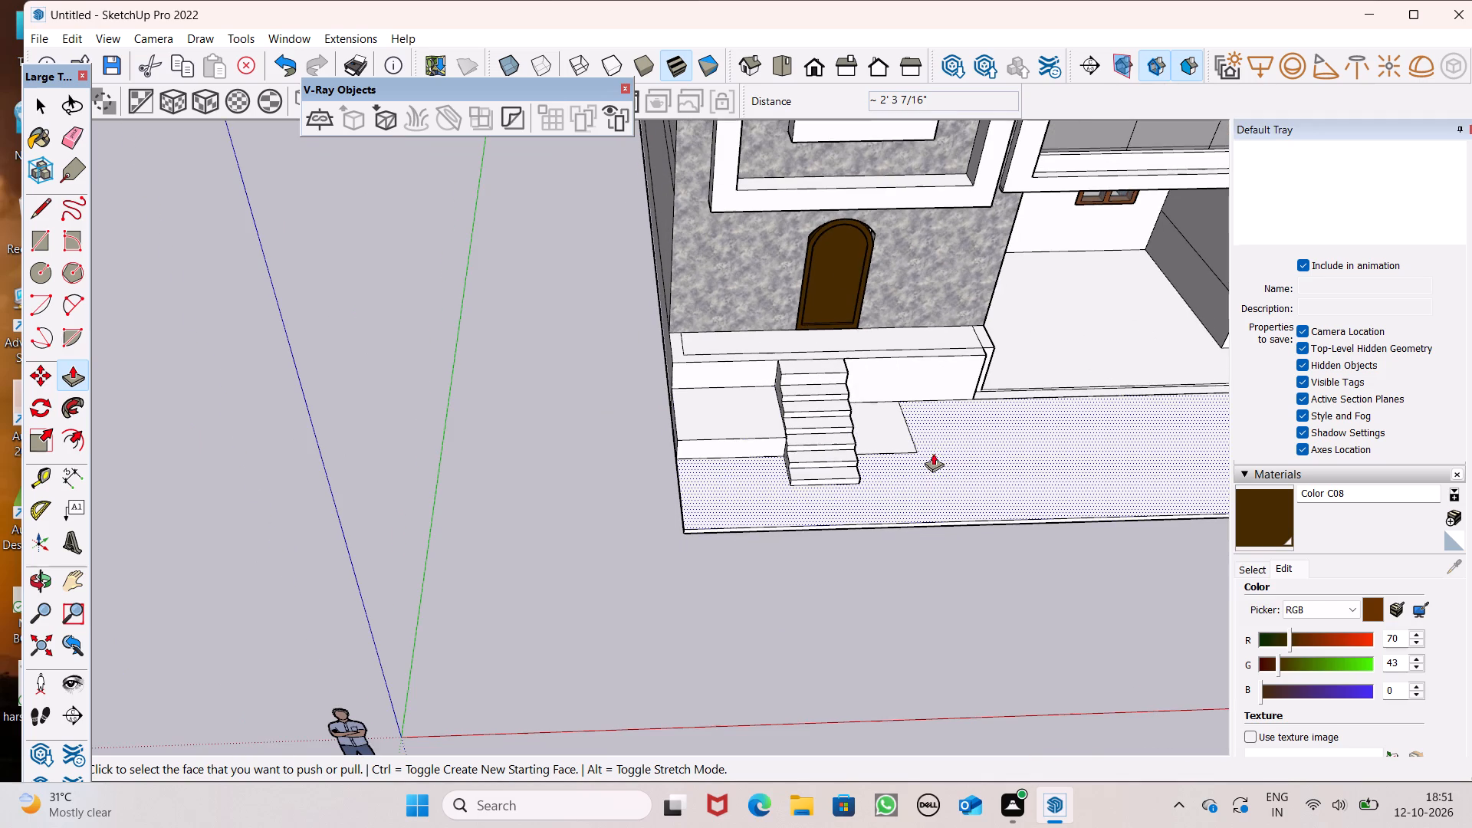
scroll(1018, 431, up, 4)
drag(830, 436, 790, 397)
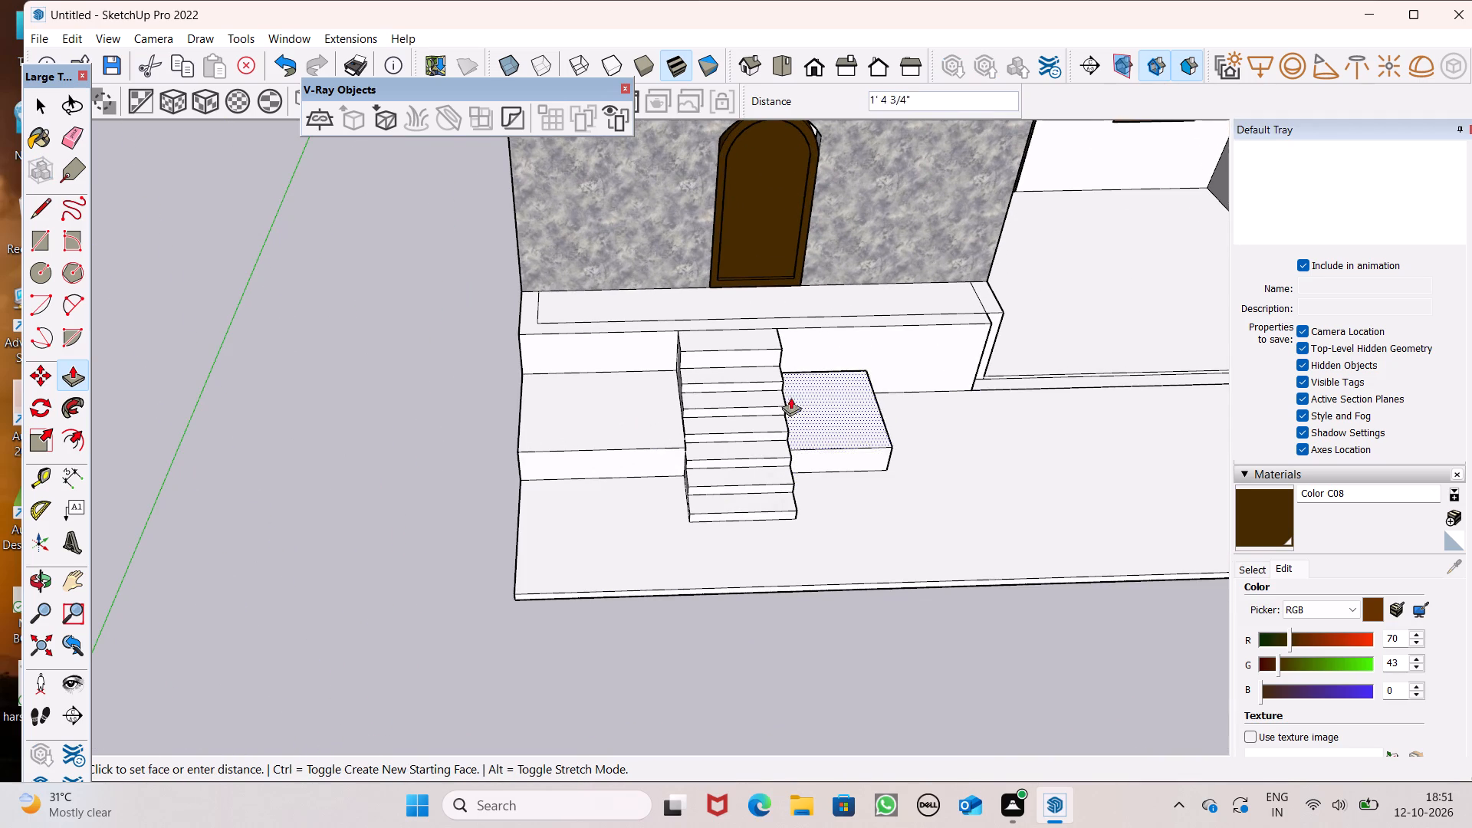
drag(790, 397, 672, 431)
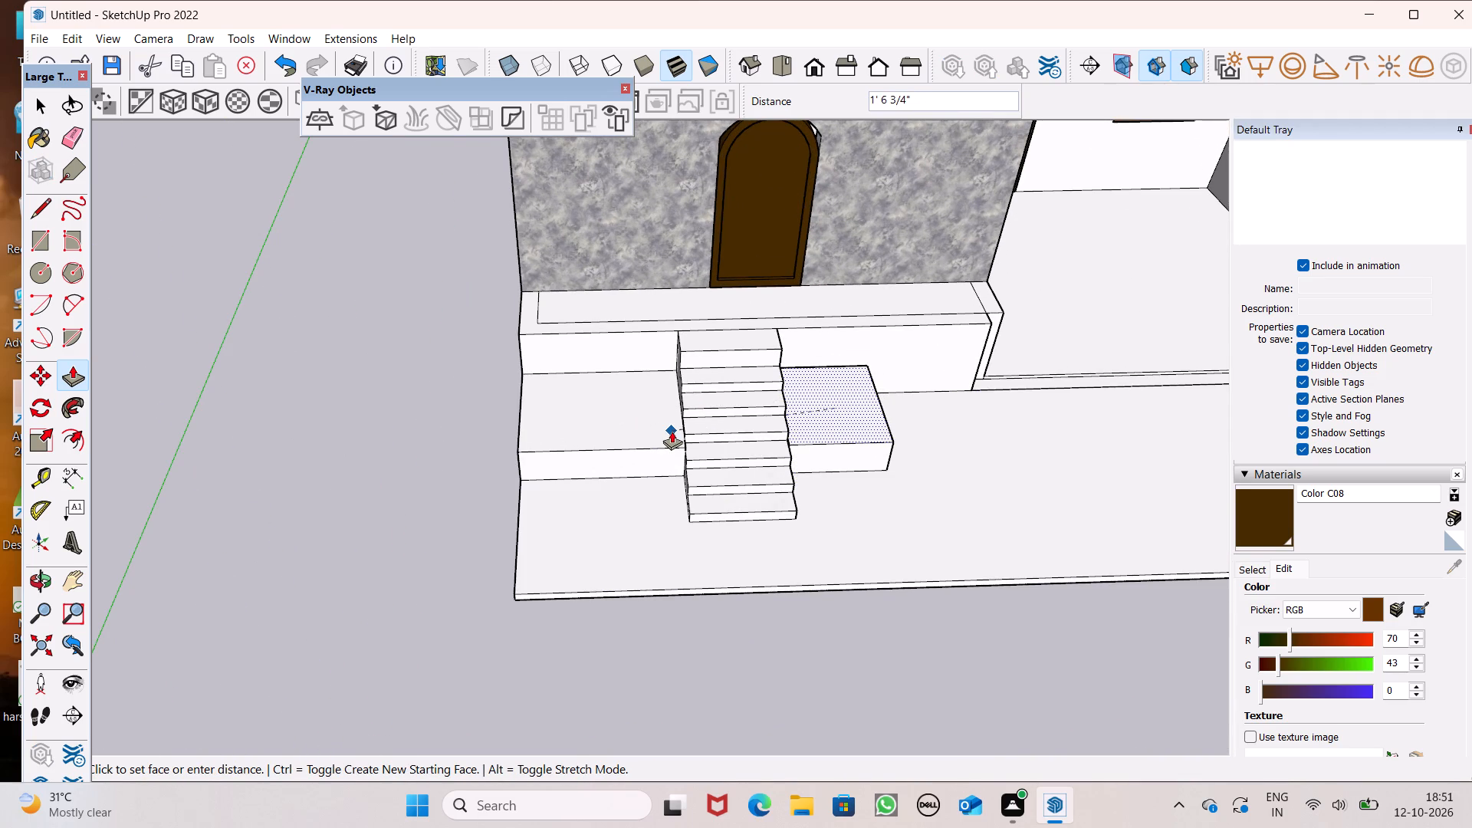
drag(672, 431, 686, 431)
Examine the two blocks flanking the stair from low and front angles to compare their heights.
middle_drag(906, 430, 591, 429)
scroll(785, 567, up, 4)
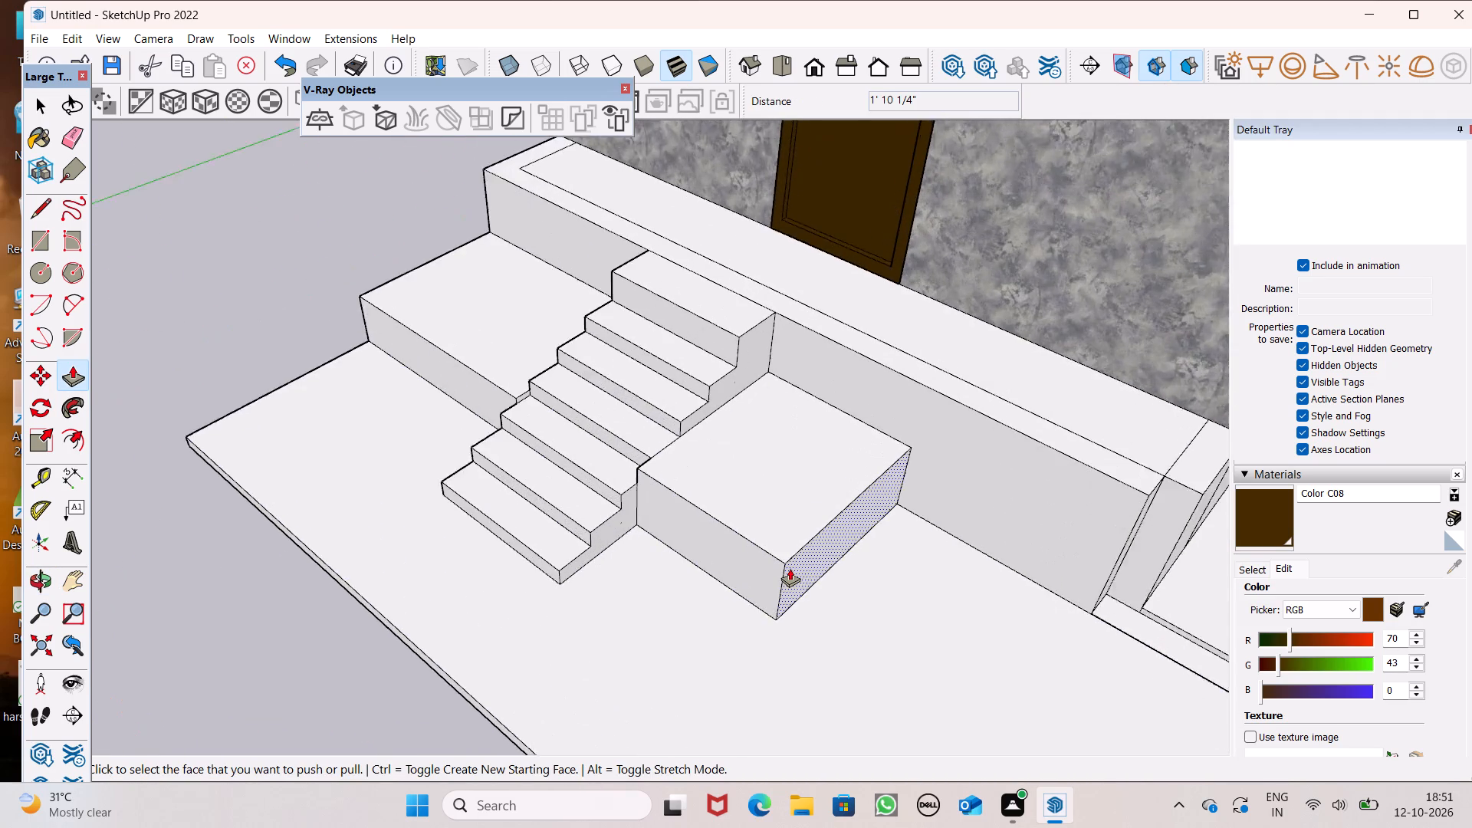
scroll(790, 568, up, 2)
scroll(790, 568, down, 5)
middle_drag(877, 583, 933, 454)
middle_drag(880, 511, 892, 487)
scroll(879, 510, up, 1)
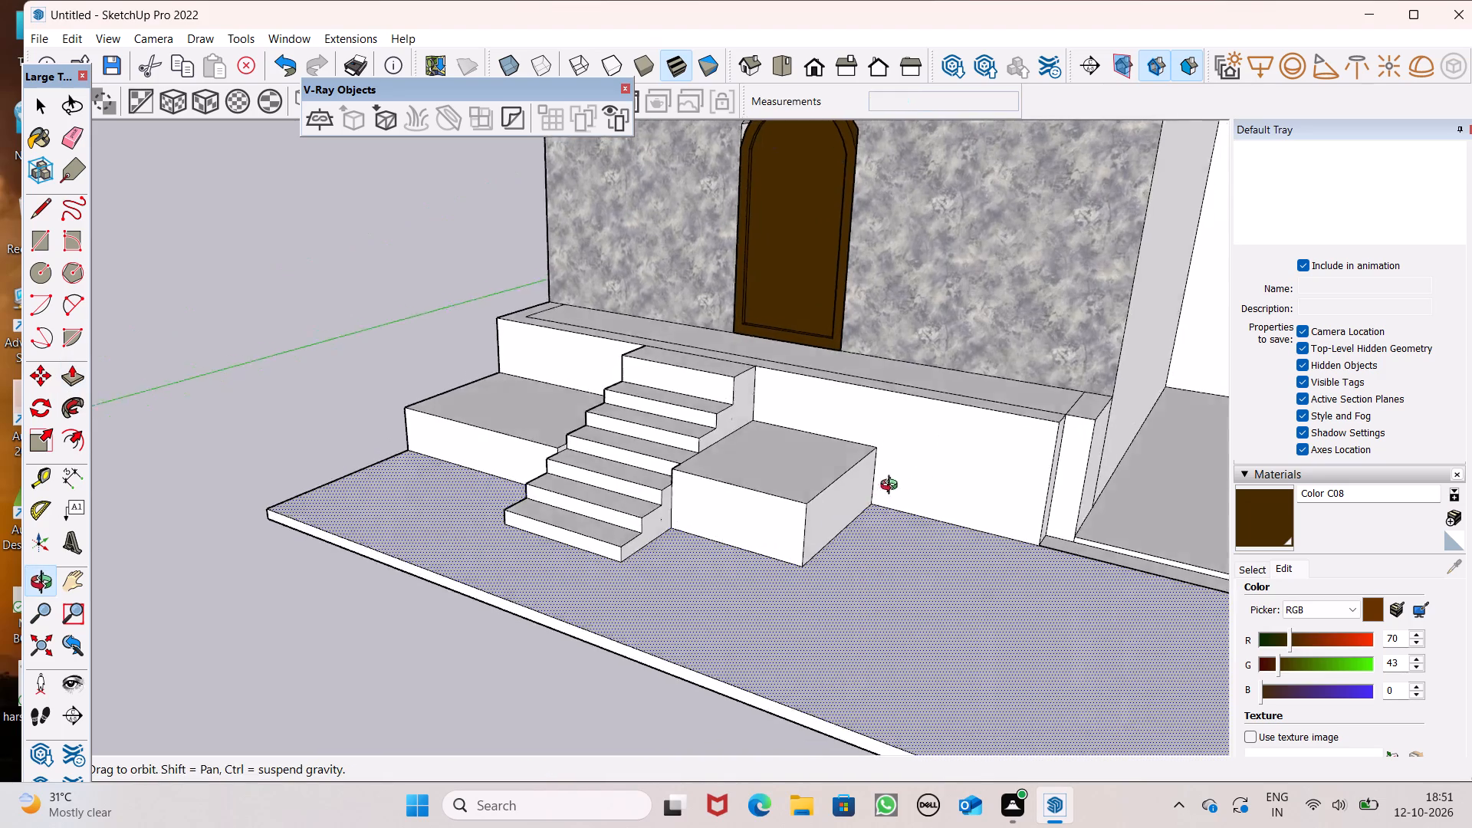
middle_drag(892, 487, 1033, 409)
scroll(916, 429, up, 2)
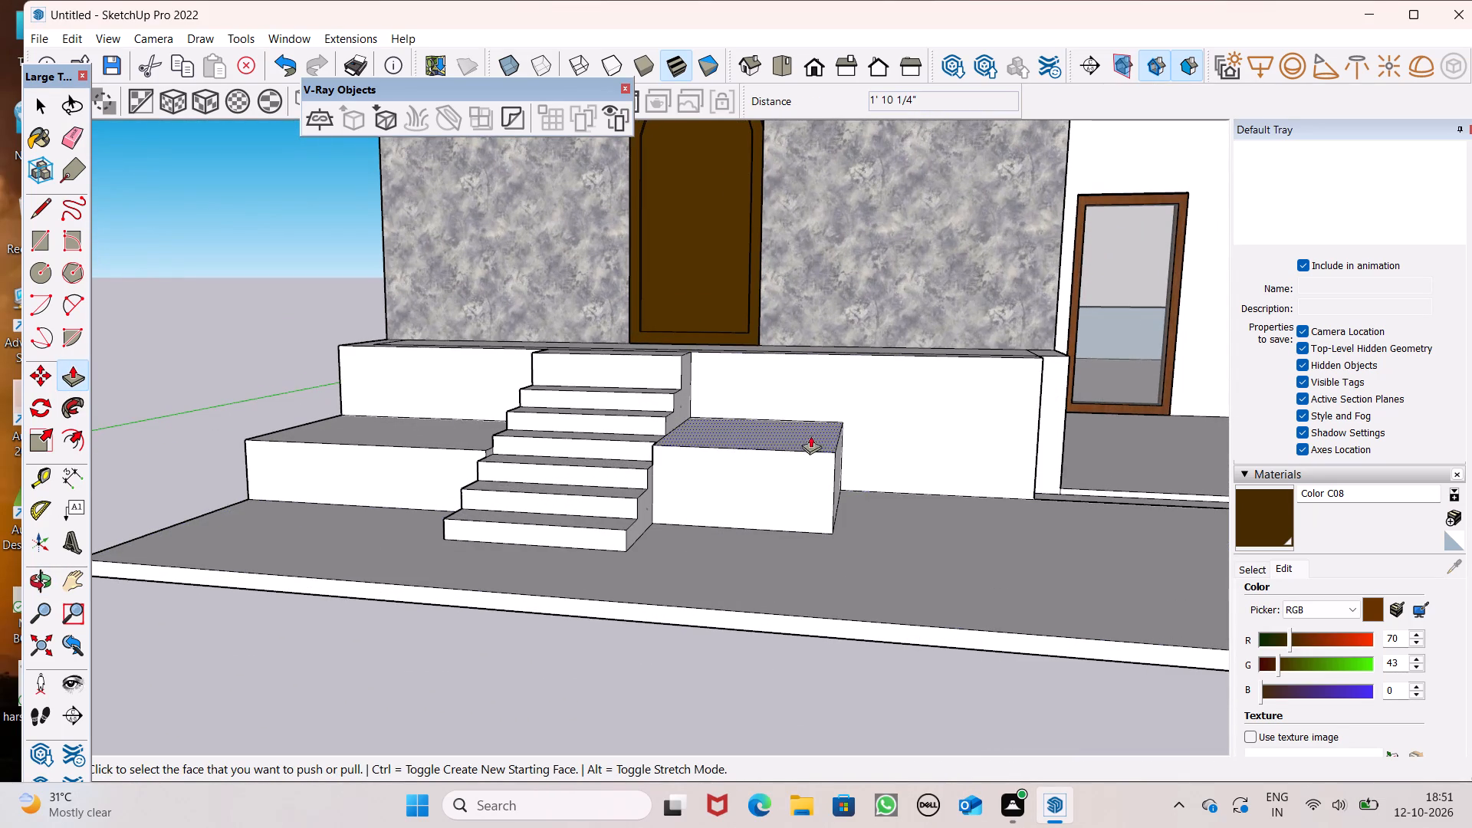
scroll(797, 444, down, 1)
scroll(902, 472, down, 1)
middle_drag(963, 513, 948, 527)
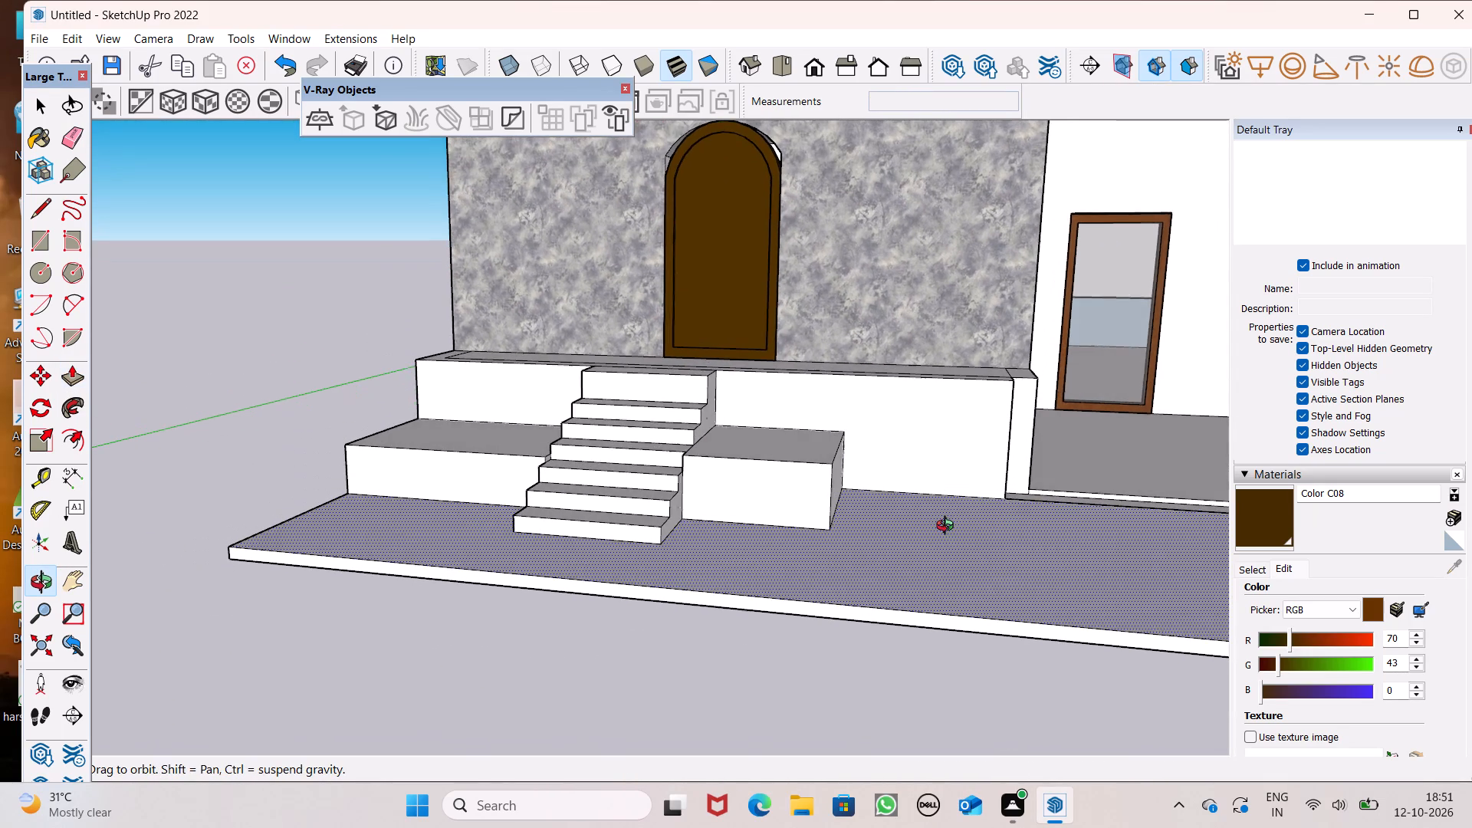
middle_drag(948, 527, 1035, 471)
scroll(522, 372, up, 3)
scroll(534, 406, down, 1)
Raise the top of the block left of the stair by 3 1/2" and by a further 5 9/16".
middle_drag(535, 406, 570, 567)
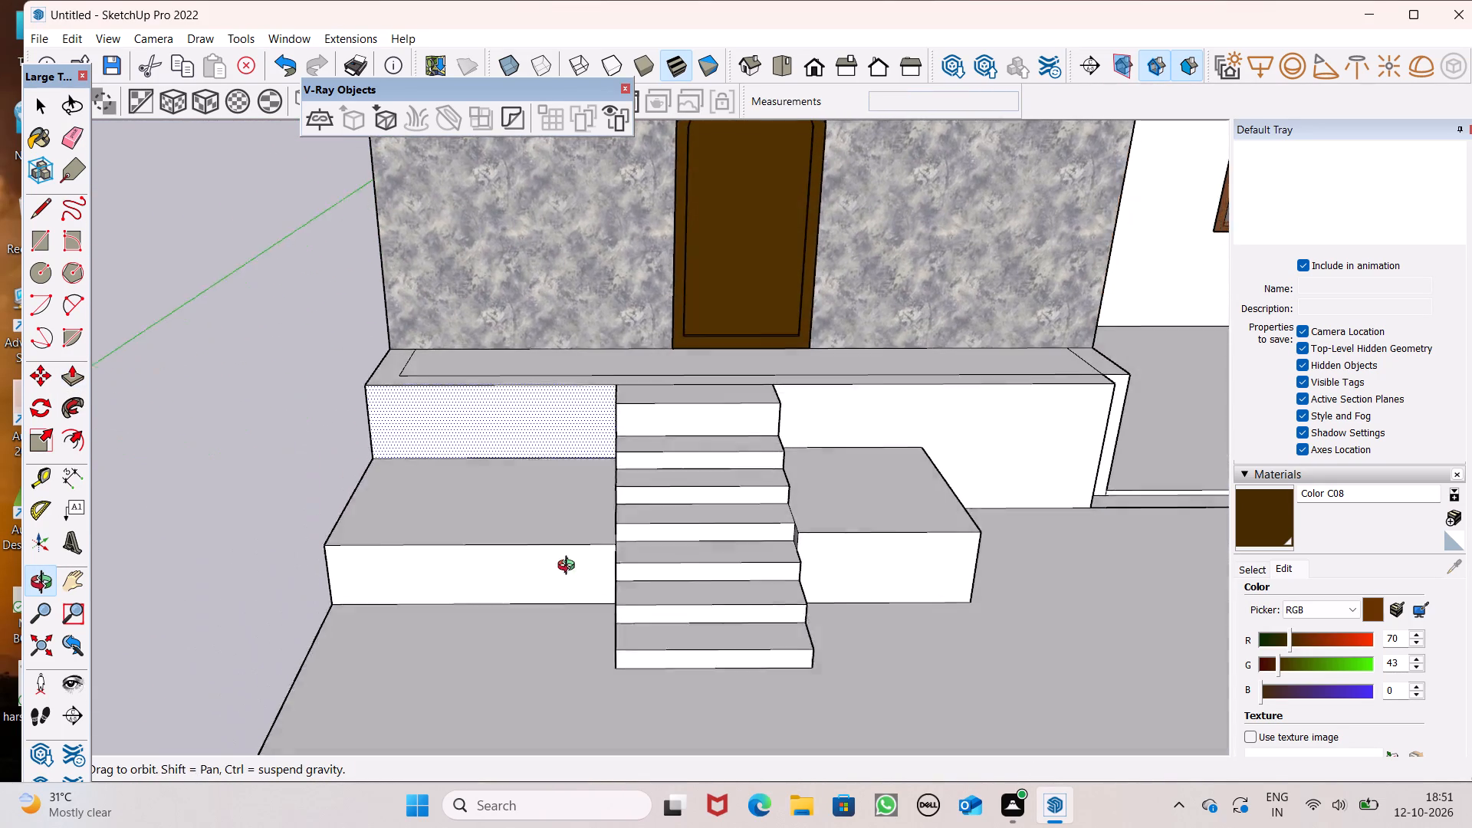
middle_drag(570, 567, 574, 598)
scroll(474, 534, up, 4)
drag(485, 539, 492, 445)
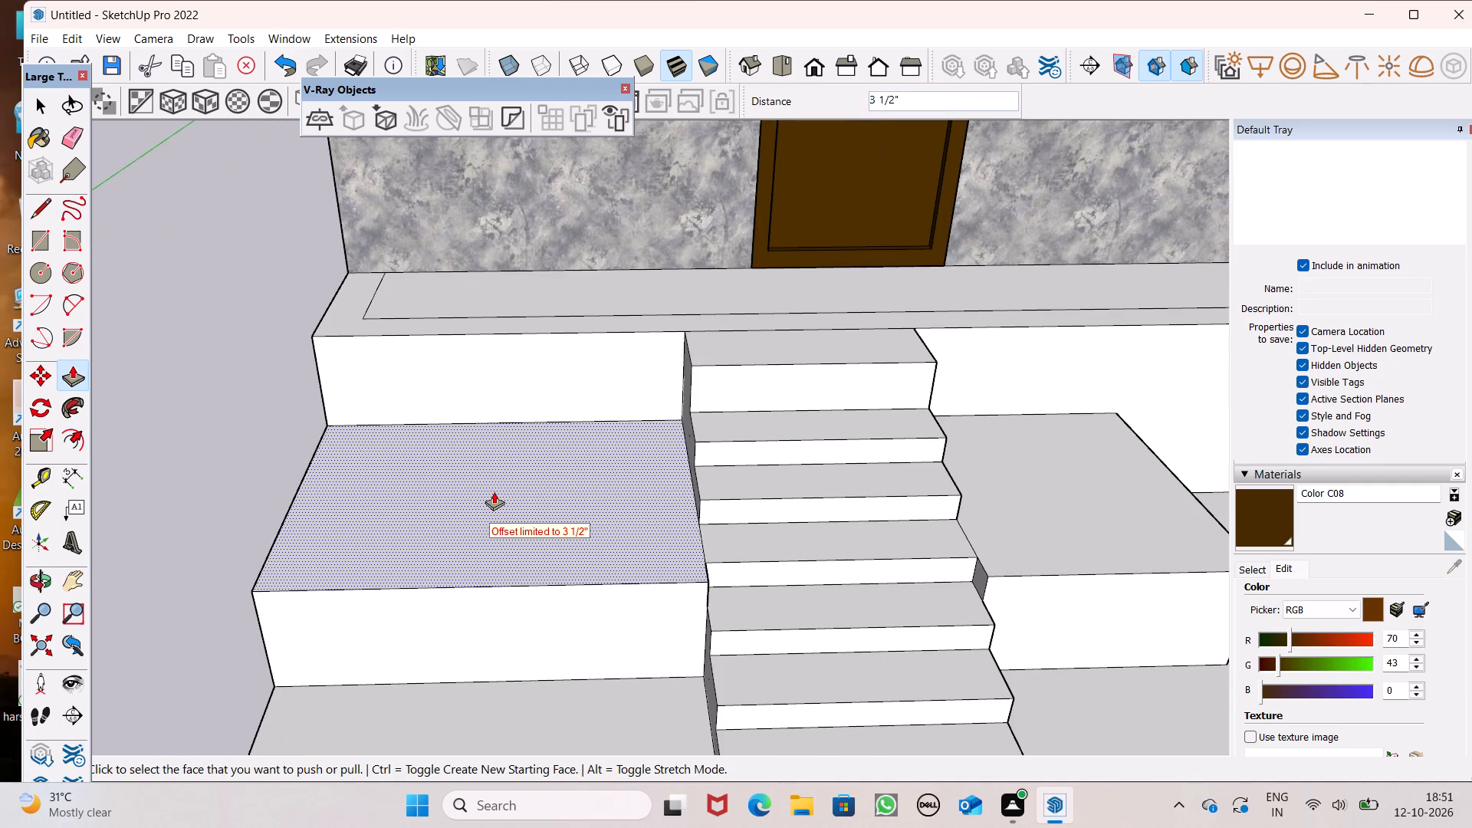
drag(489, 495, 499, 451)
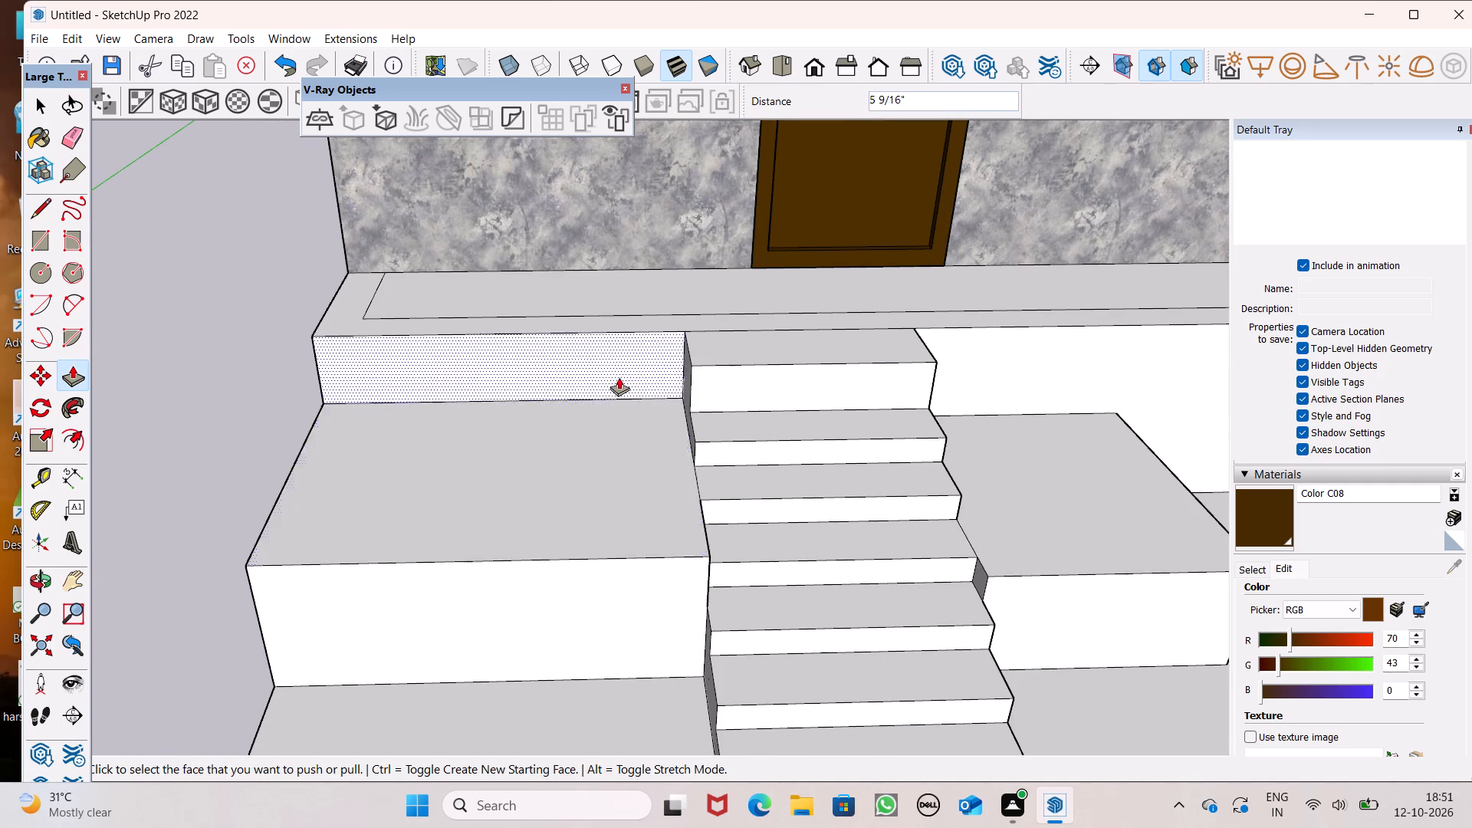
Raise the top of the block right of the stair 5 9/16", level with the left block.
scroll(619, 376, down, 5)
middle_drag(632, 402, 491, 256)
scroll(632, 401, up, 1)
scroll(738, 367, up, 2)
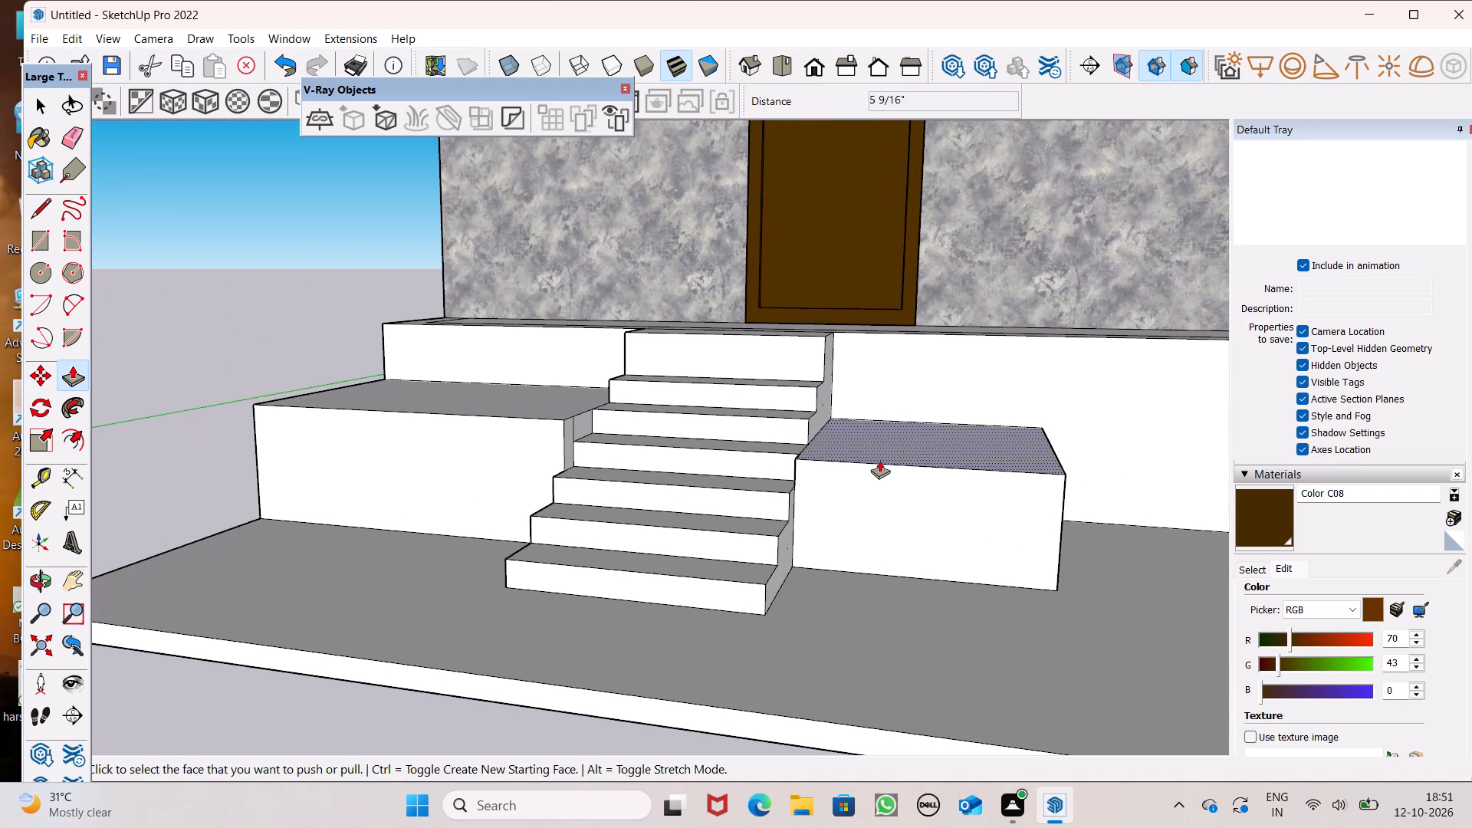
drag(879, 458, 537, 394)
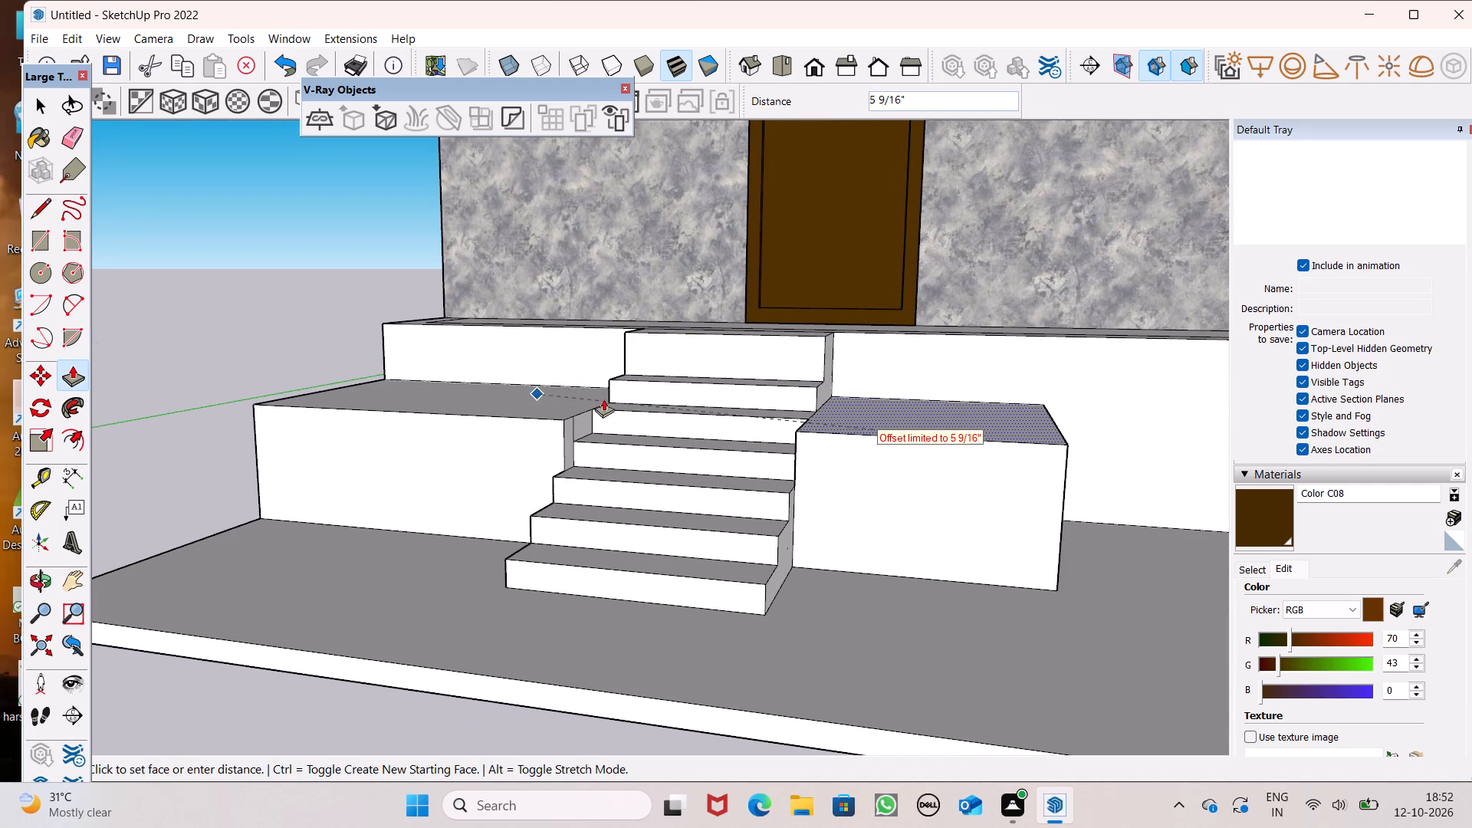
scroll(850, 402, down, 8)
key(space)
Push/Pull the recessed face at the plinth's porch end 9" forward, flush with the plinth's front wall.
scroll(928, 347, down, 2)
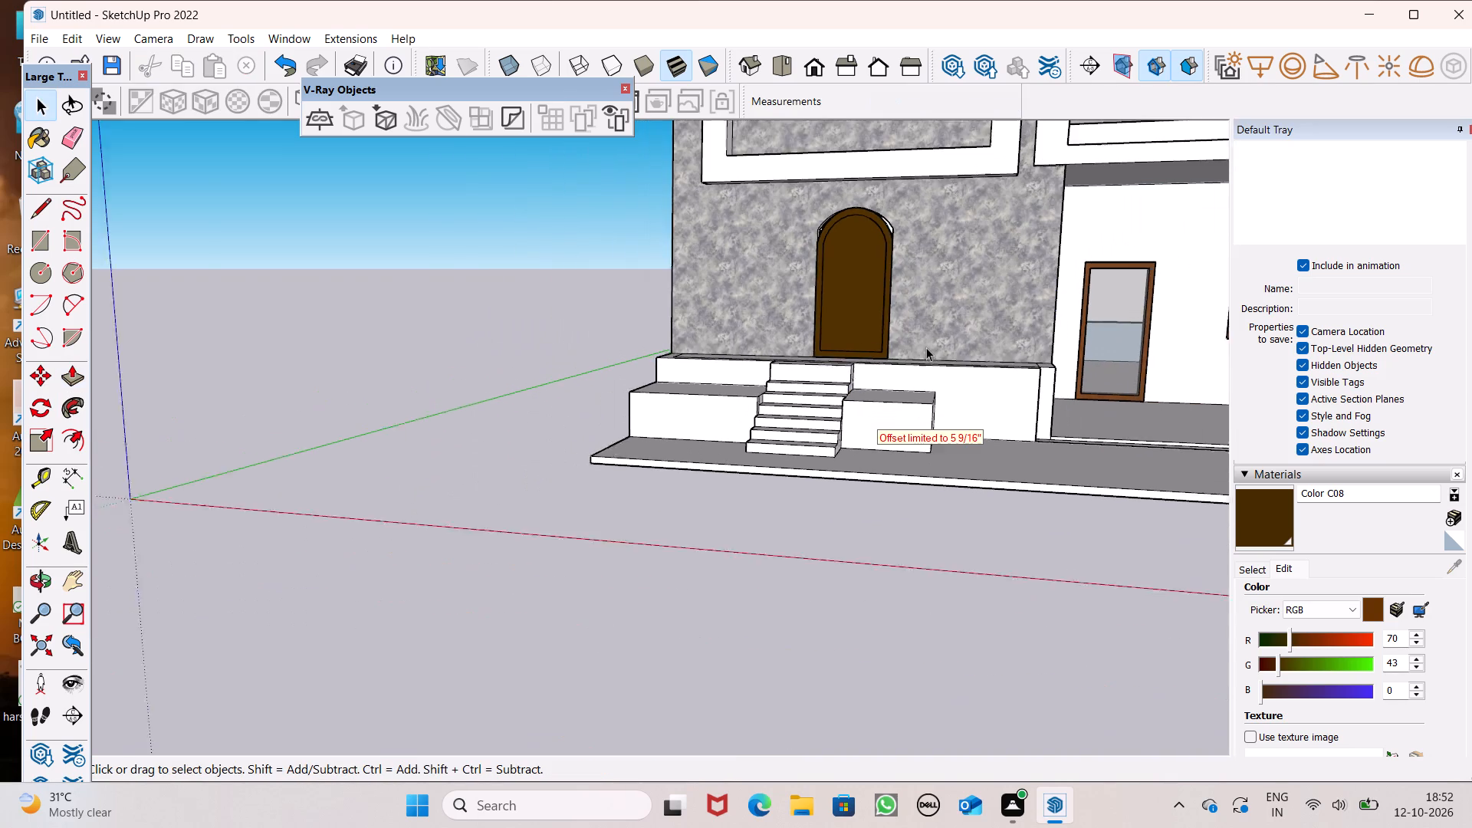
scroll(926, 347, down, 1)
scroll(904, 405, down, 8)
middle_drag(1044, 423, 1047, 512)
scroll(1043, 429, up, 1)
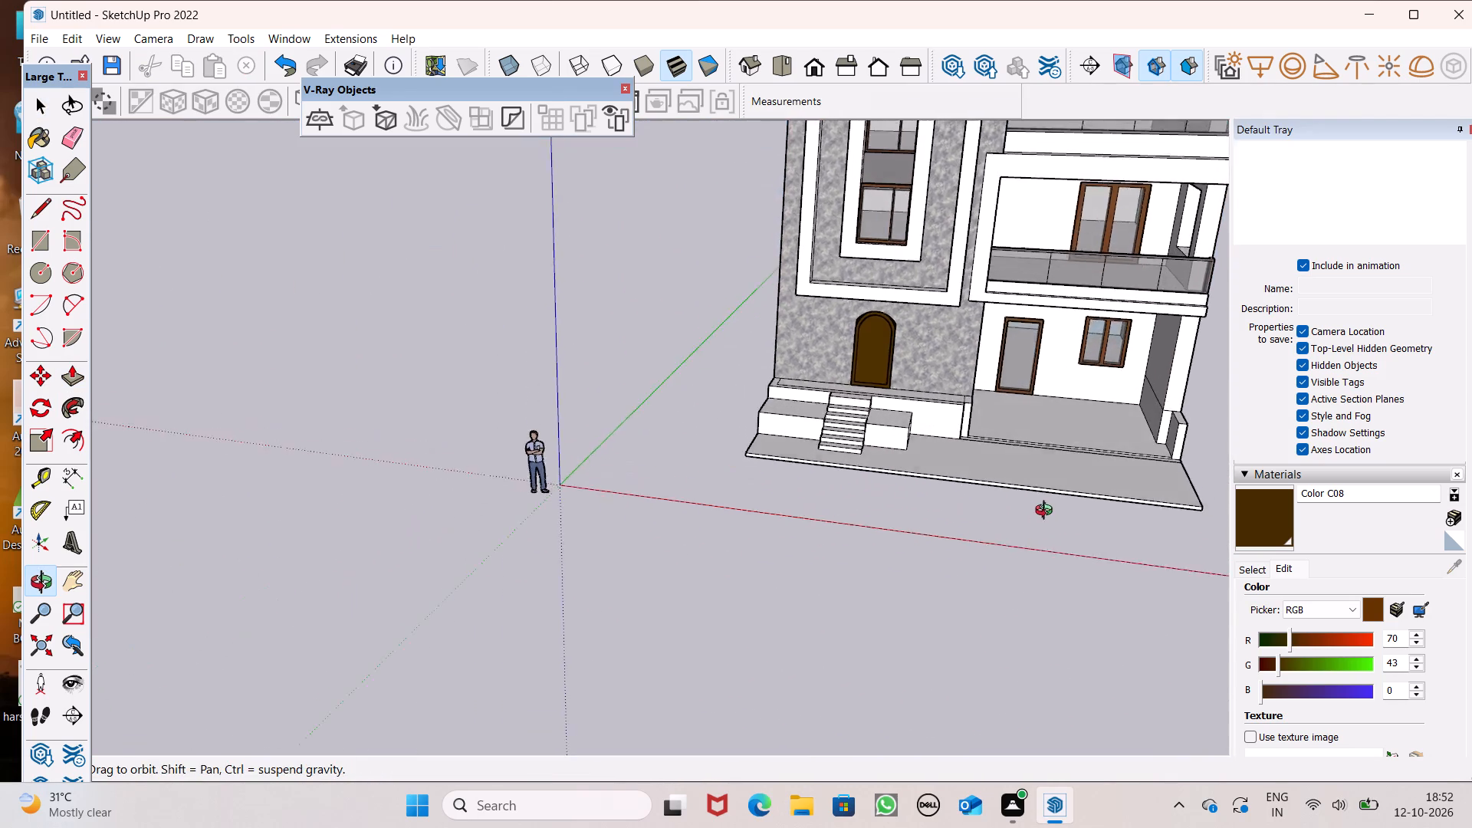
middle_drag(1047, 512, 1091, 575)
scroll(1142, 504, up, 6)
scroll(761, 385, down, 5)
scroll(1020, 446, up, 8)
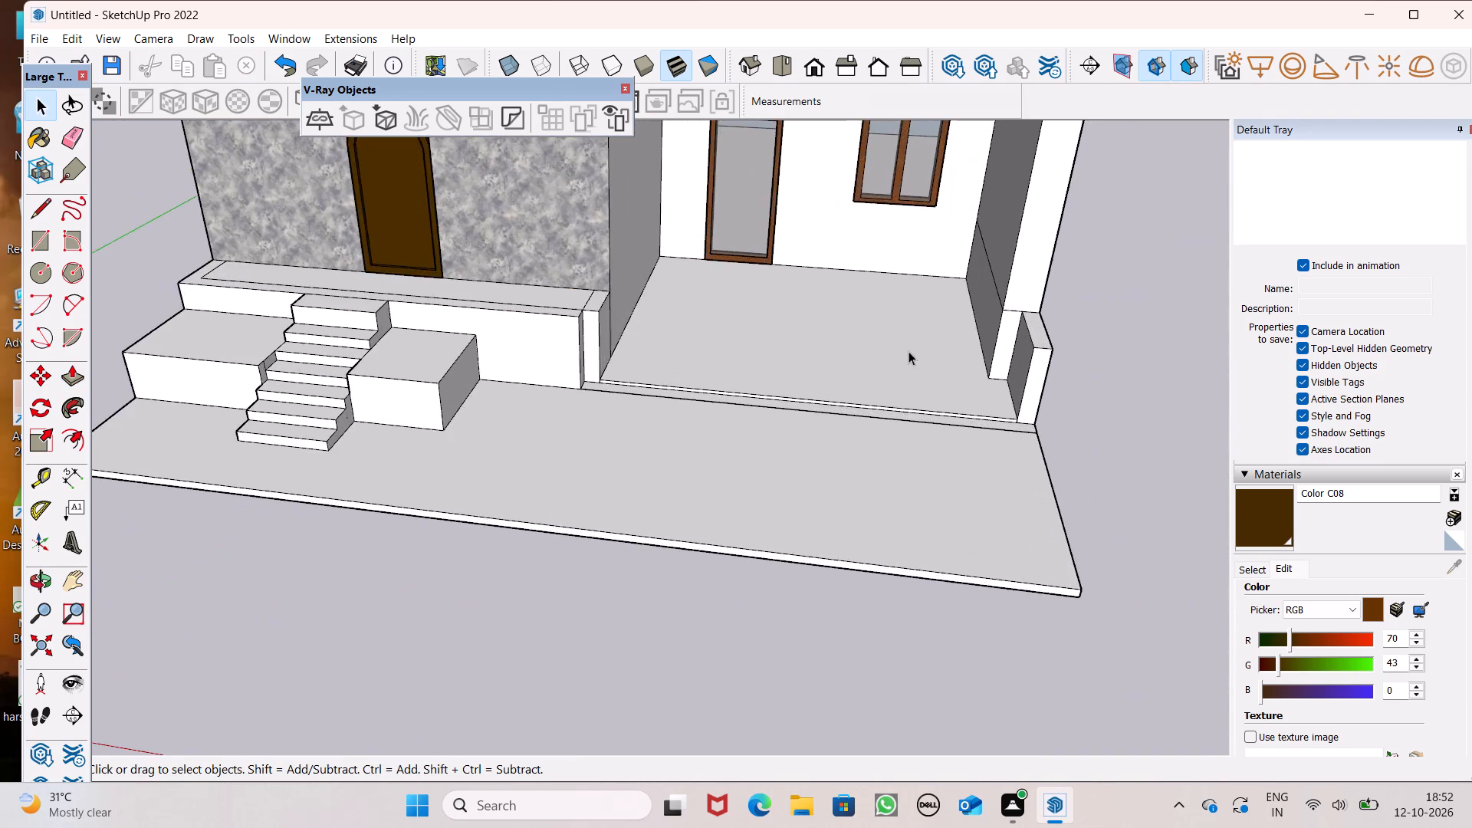
scroll(827, 354, up, 6)
scroll(806, 357, down, 3)
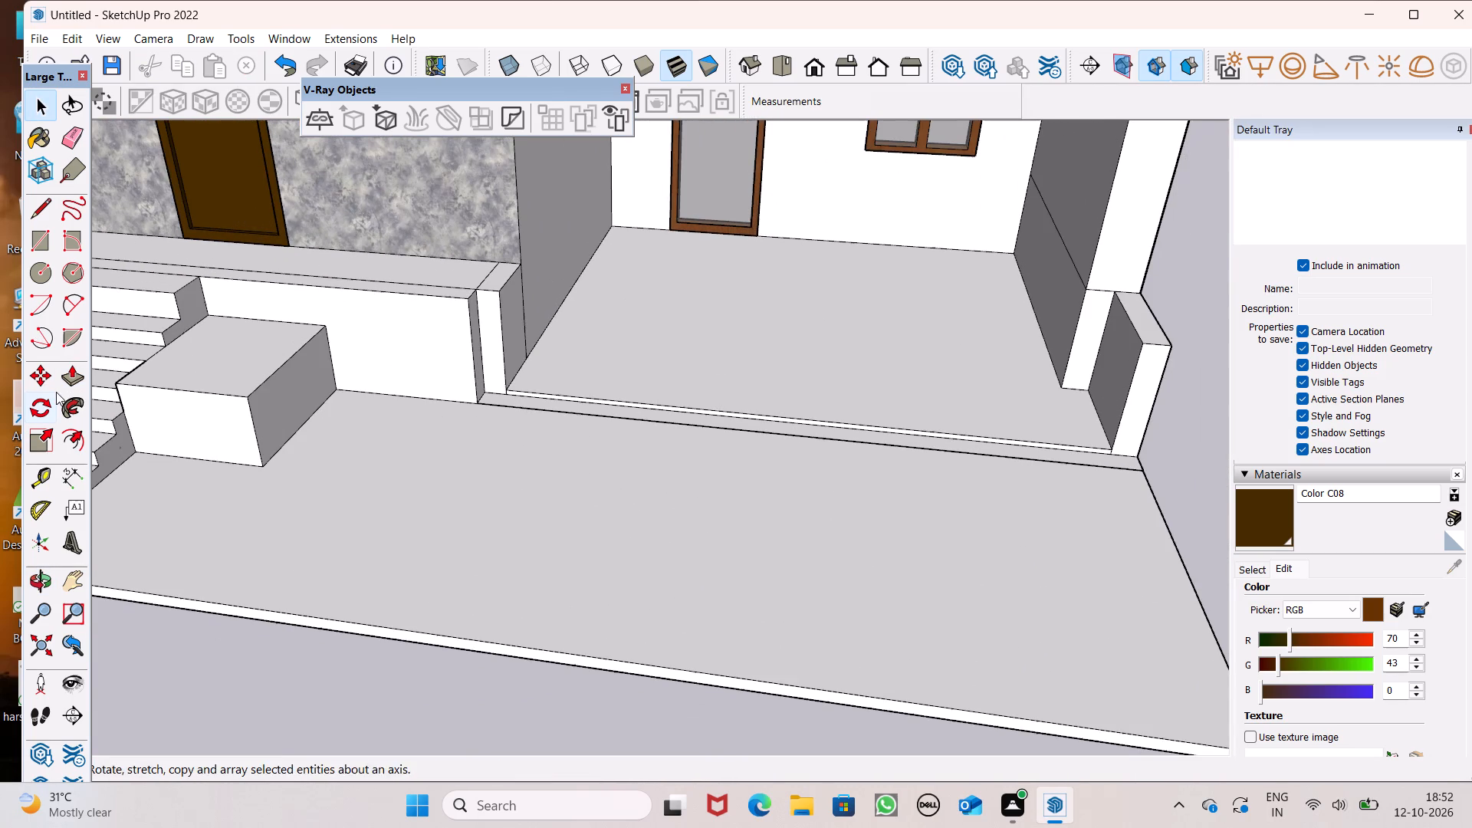
click(63, 379)
scroll(291, 372, up, 5)
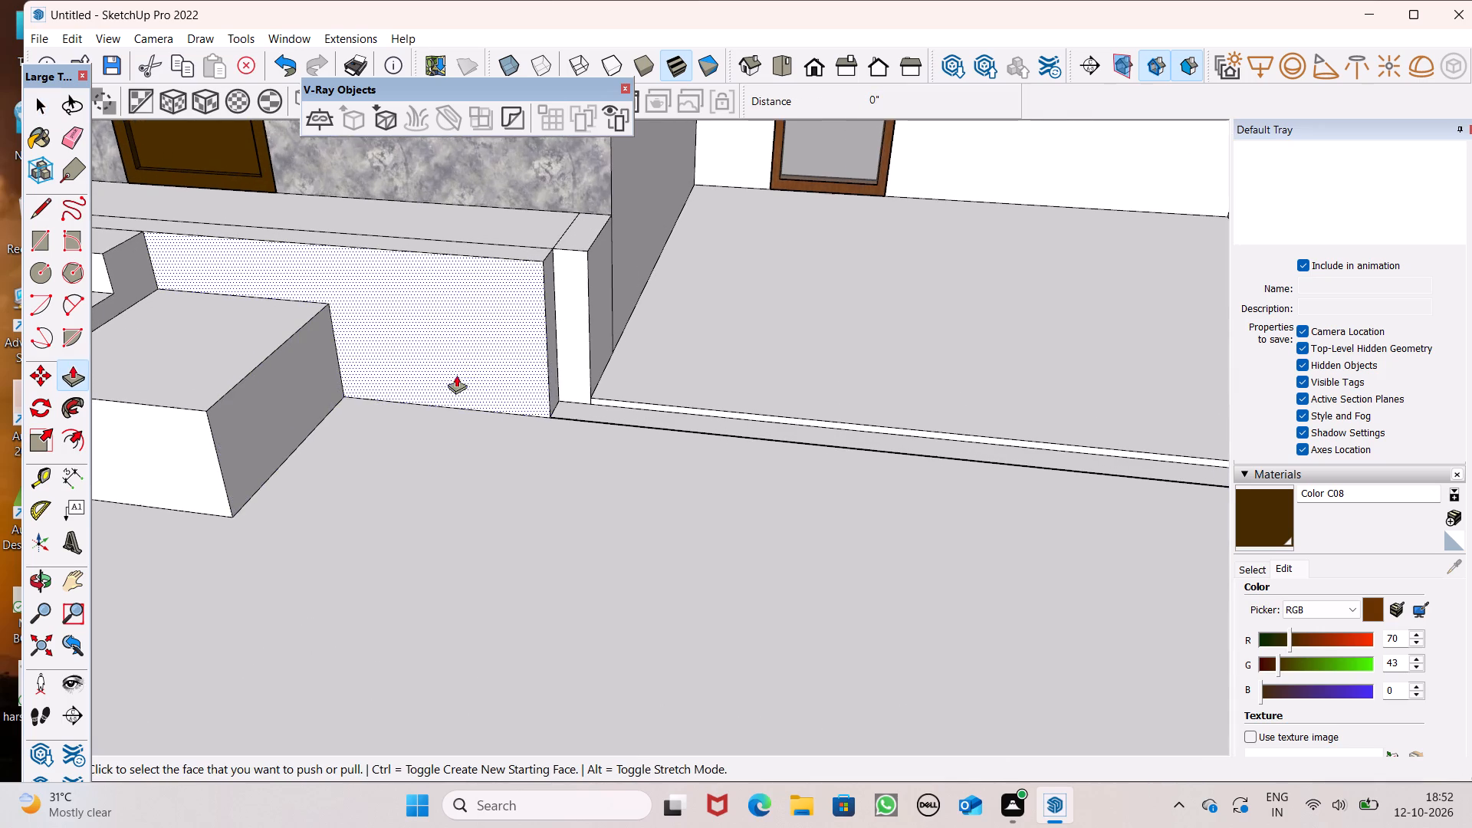
drag(592, 336, 588, 374)
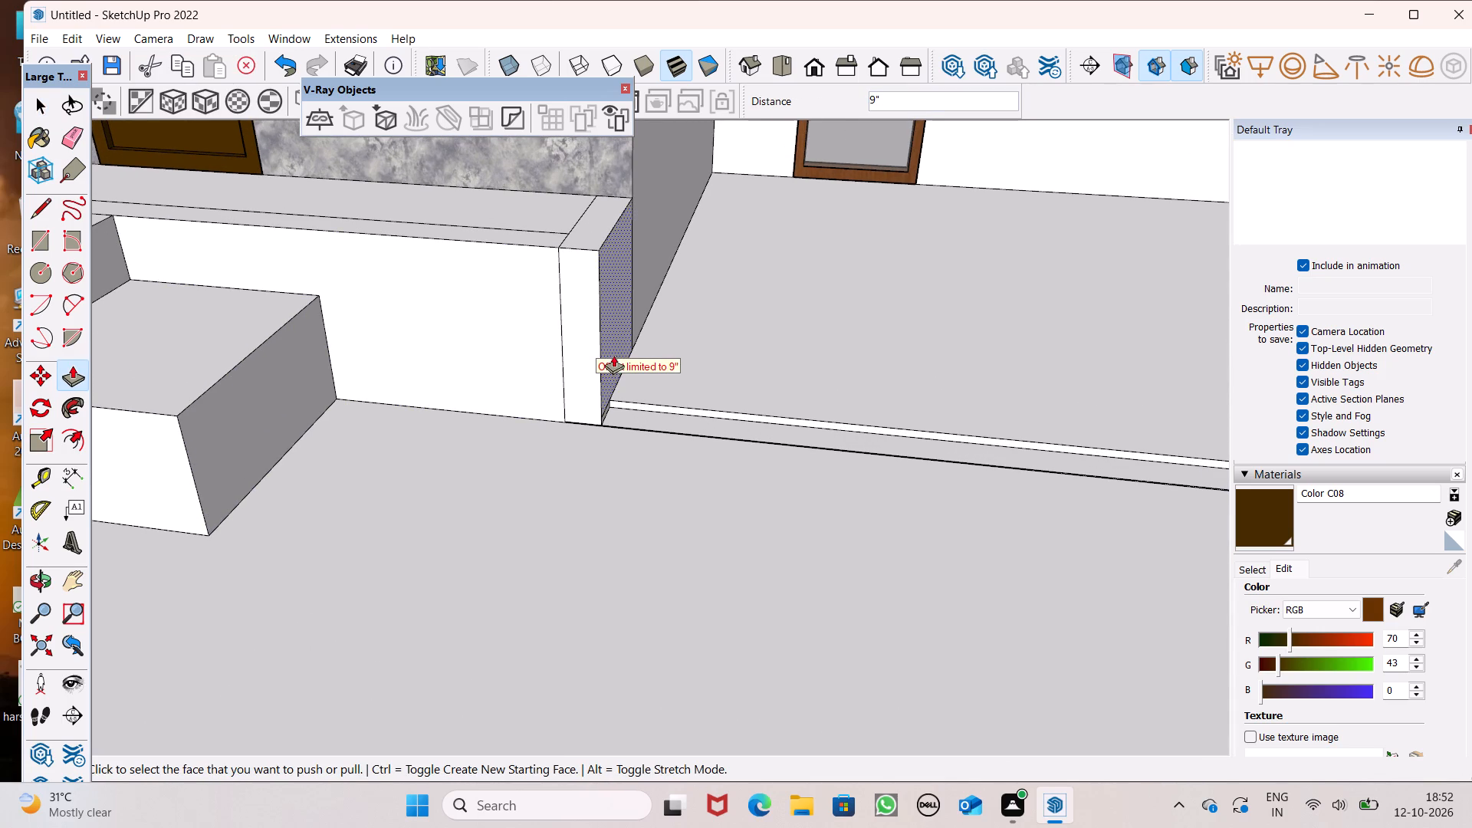
Push/Pull the porch floor down 1 15/16", level with the strip along its front edge.
drag(703, 379, 699, 408)
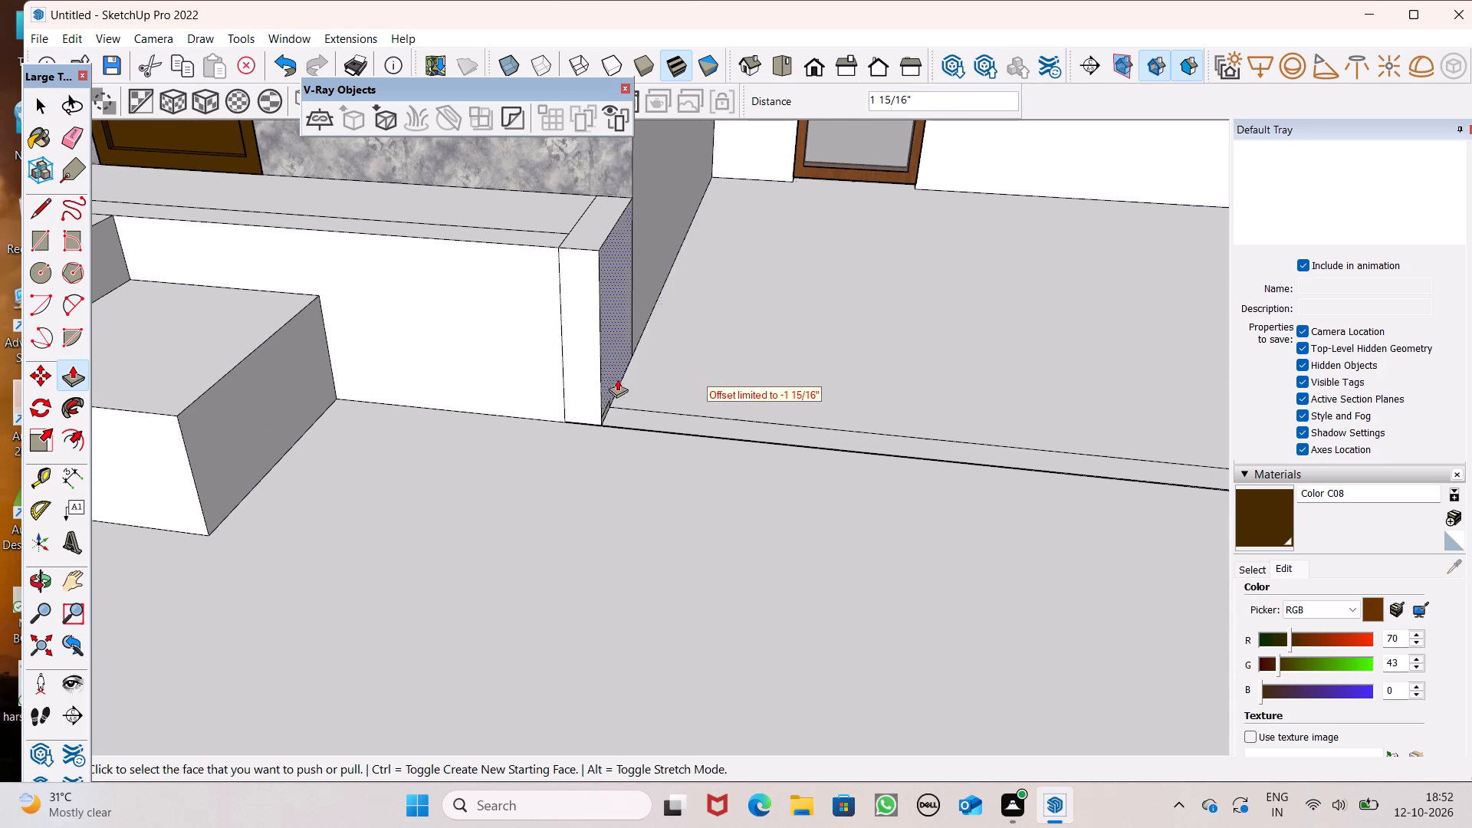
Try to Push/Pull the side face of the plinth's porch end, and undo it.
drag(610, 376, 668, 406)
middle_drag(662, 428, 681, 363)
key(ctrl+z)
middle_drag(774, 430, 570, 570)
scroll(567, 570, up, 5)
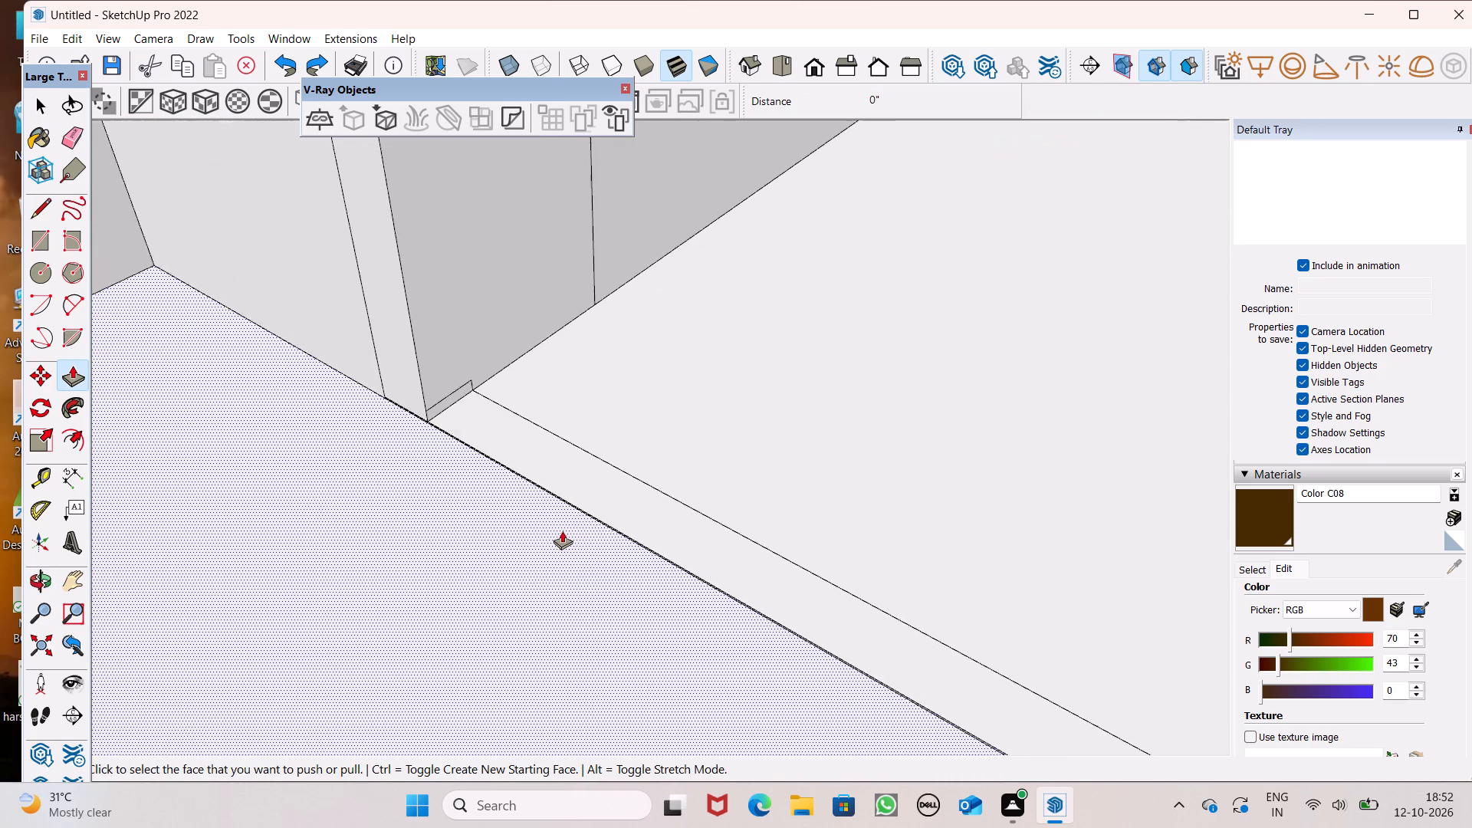
Push/Pull the strip along the porch floor's front edge down 1/4".
scroll(562, 531, up, 2)
drag(587, 474, 554, 508)
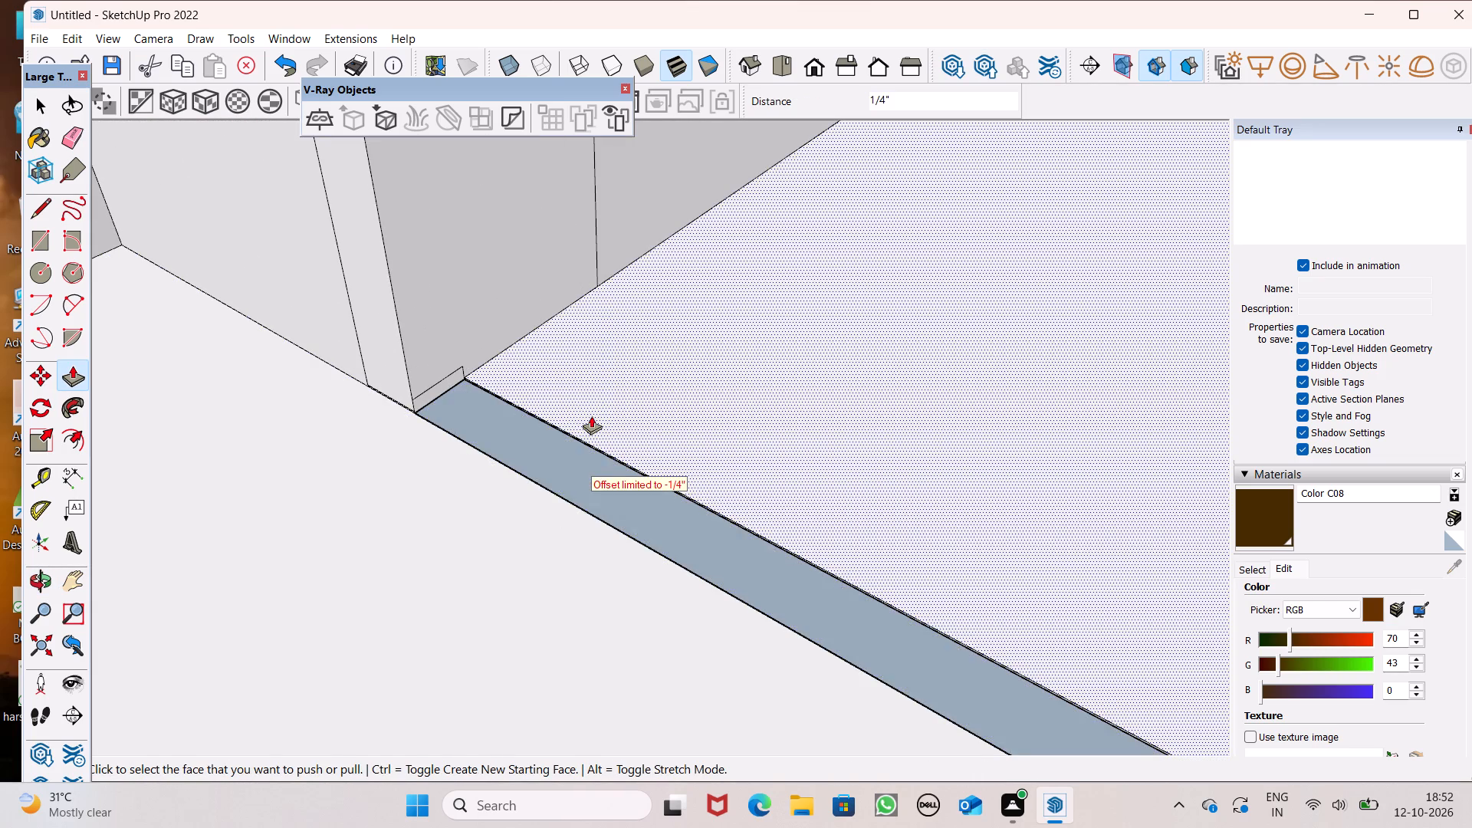
Examine the lowered strip along the porch floor's front edge.
scroll(603, 410, down, 2)
scroll(605, 409, up, 1)
scroll(606, 410, down, 1)
scroll(606, 416, up, 1)
scroll(634, 537, down, 3)
scroll(682, 544, up, 17)
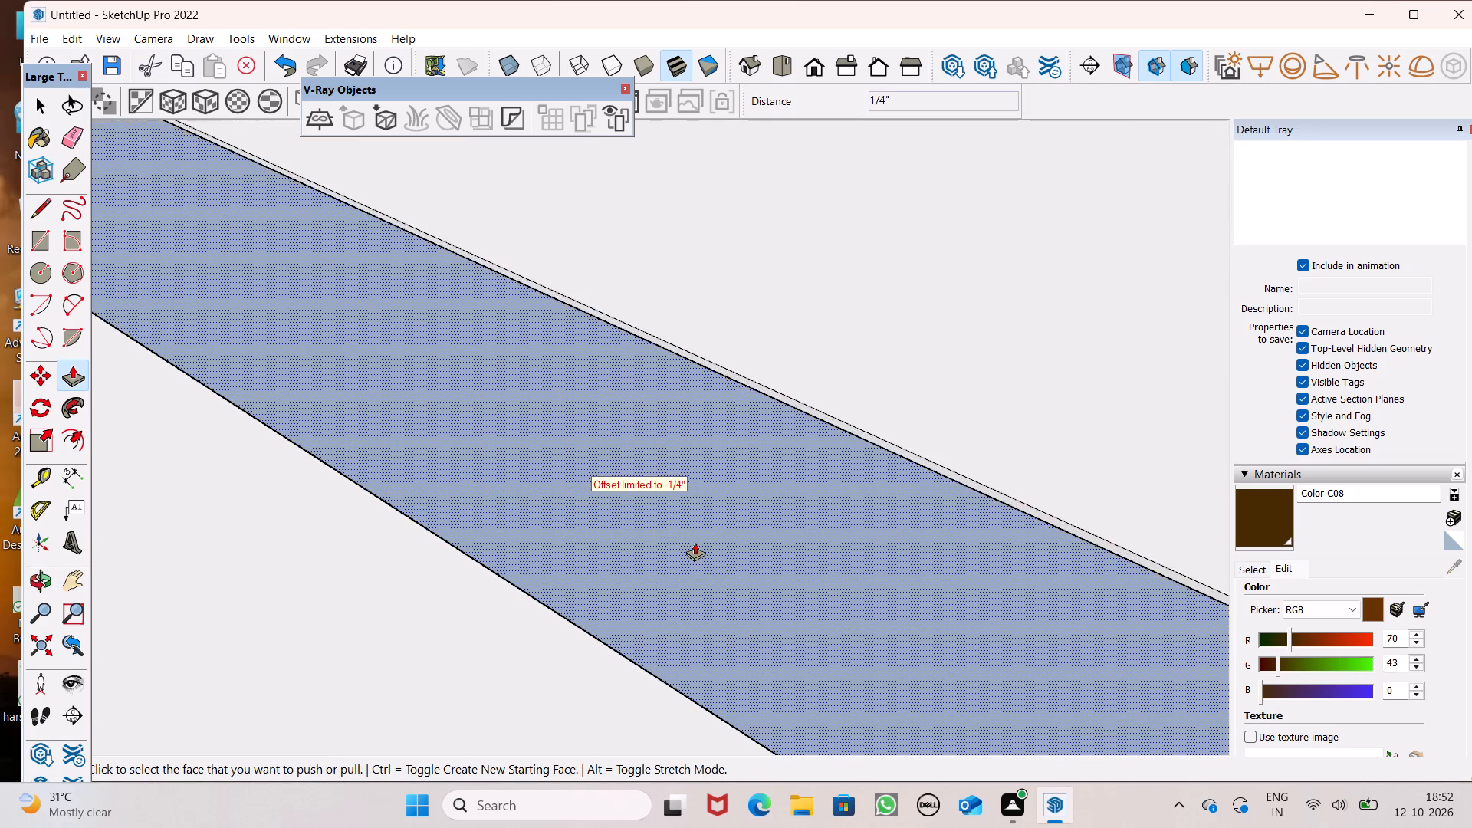
scroll(695, 542, up, 2)
scroll(698, 525, down, 14)
Erase the leftover lines at the bottom of the side face of the plinth's porch end.
middle_drag(696, 520, 773, 495)
scroll(456, 465, down, 5)
click(80, 128)
scroll(308, 284, up, 5)
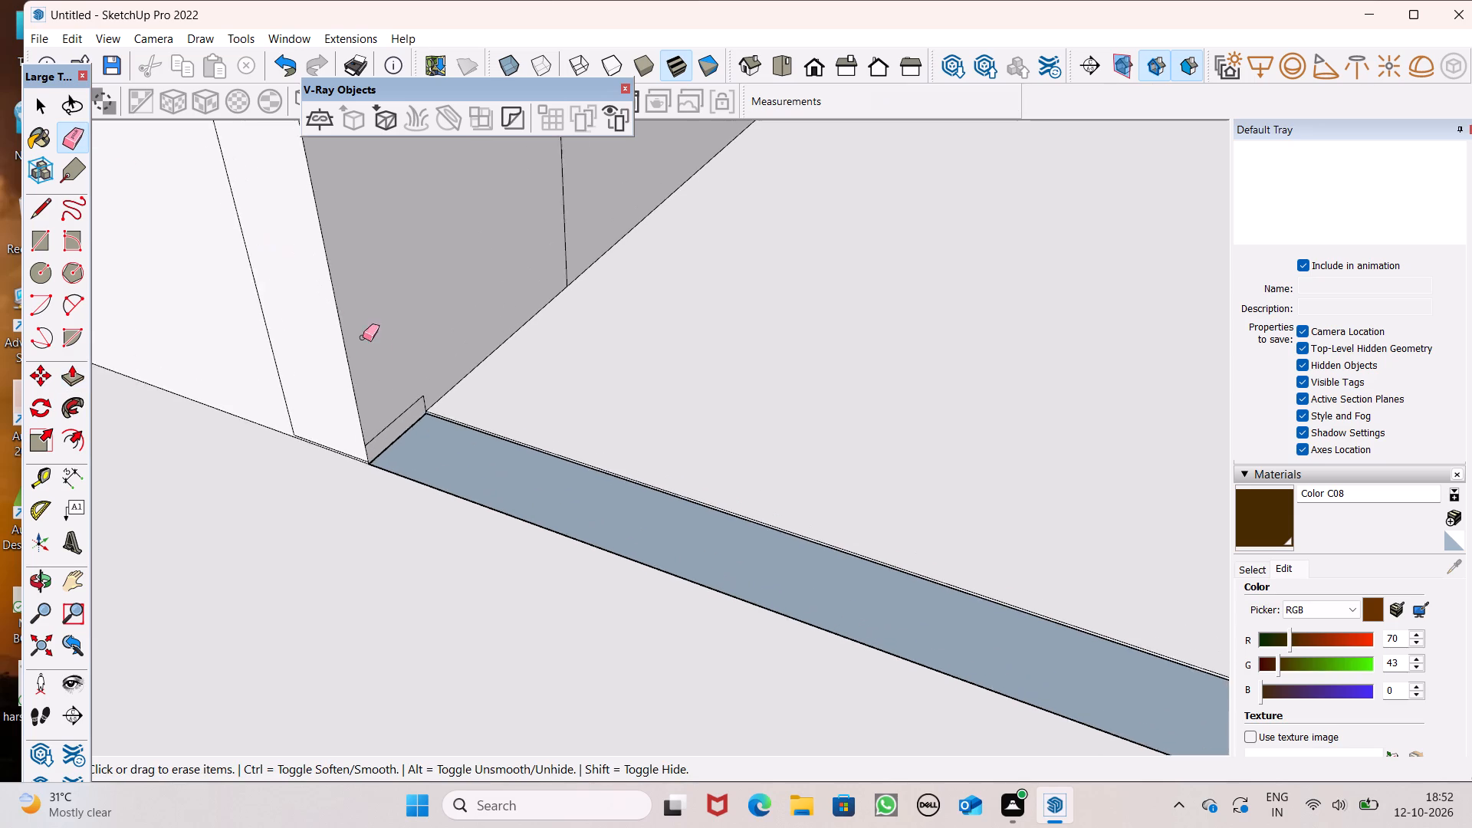
scroll(363, 337, up, 2)
scroll(405, 419, up, 5)
click(416, 437)
drag(470, 402, 454, 409)
scroll(443, 370, down, 2)
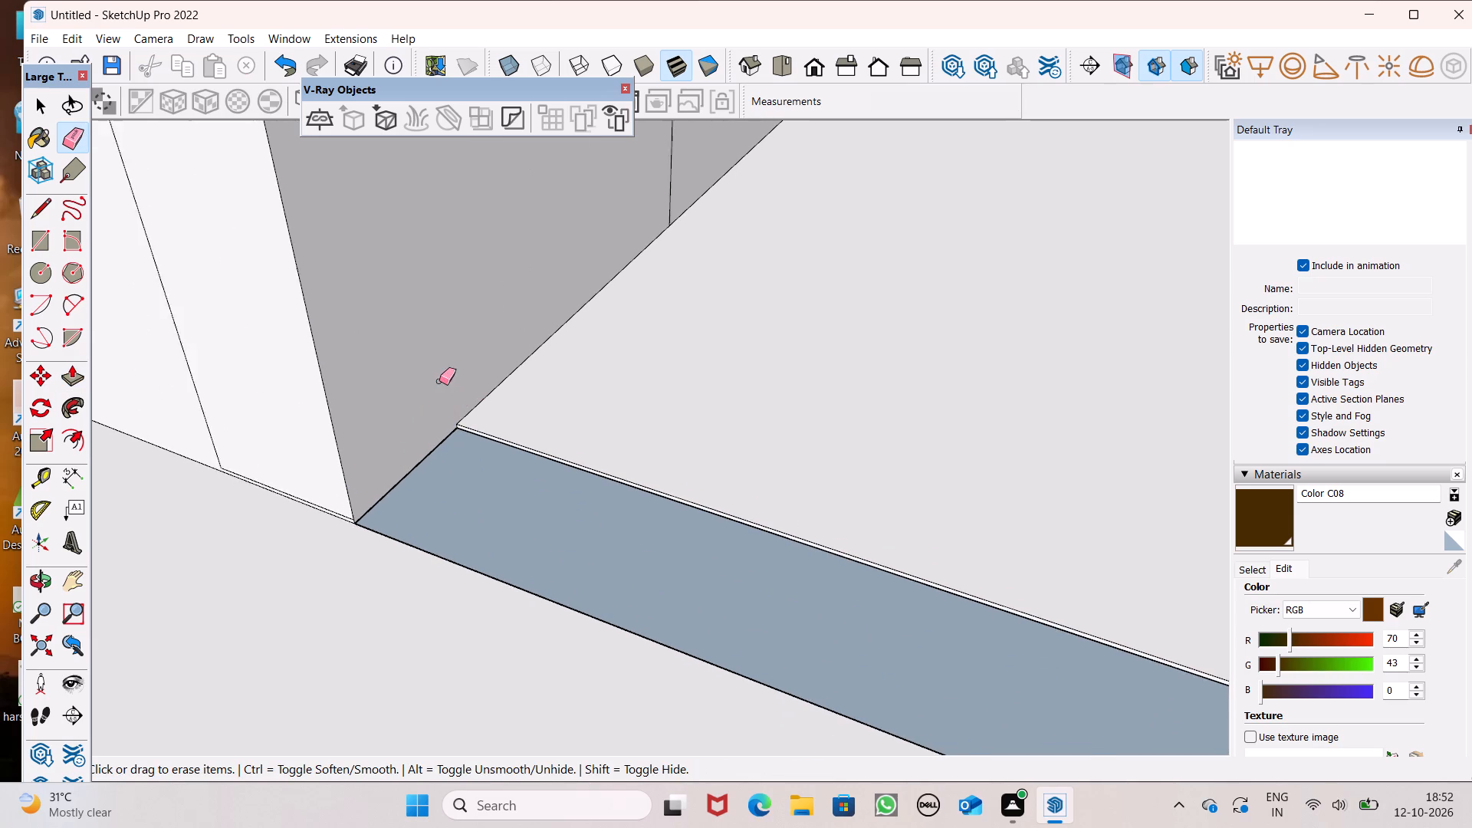
scroll(439, 381, down, 2)
Push/Pull the side face of the plinth's porch end 1' 5 1/8".
click(74, 377)
drag(430, 381, 430, 386)
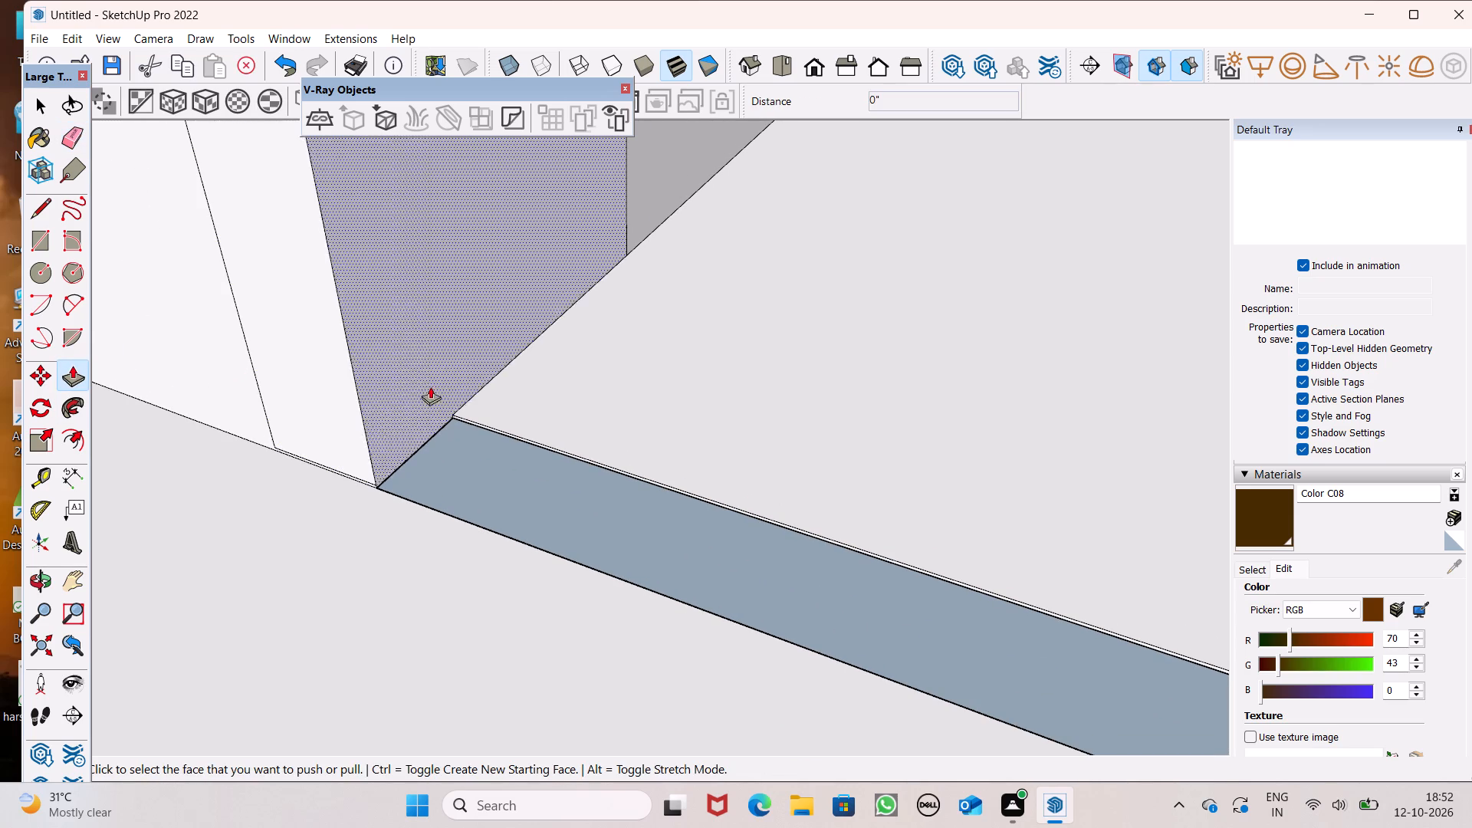
drag(430, 386, 630, 504)
scroll(405, 400, down, 8)
scroll(438, 481, down, 6)
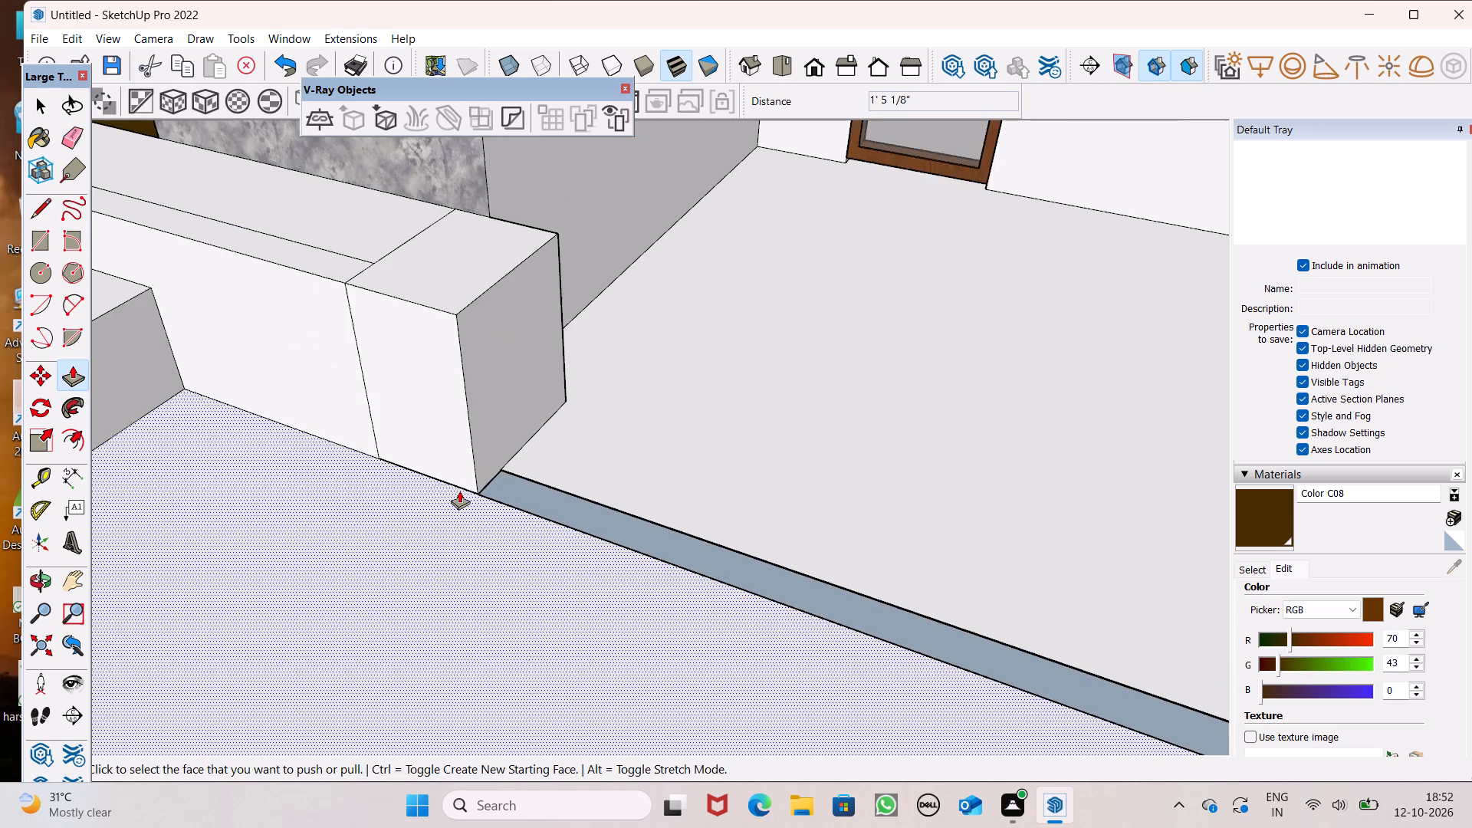
scroll(459, 491, down, 3)
Push/Pull the front face of the plinth's porch-end block 1' 11 7/8" forward.
middle_drag(479, 483, 581, 270)
scroll(527, 251, down, 3)
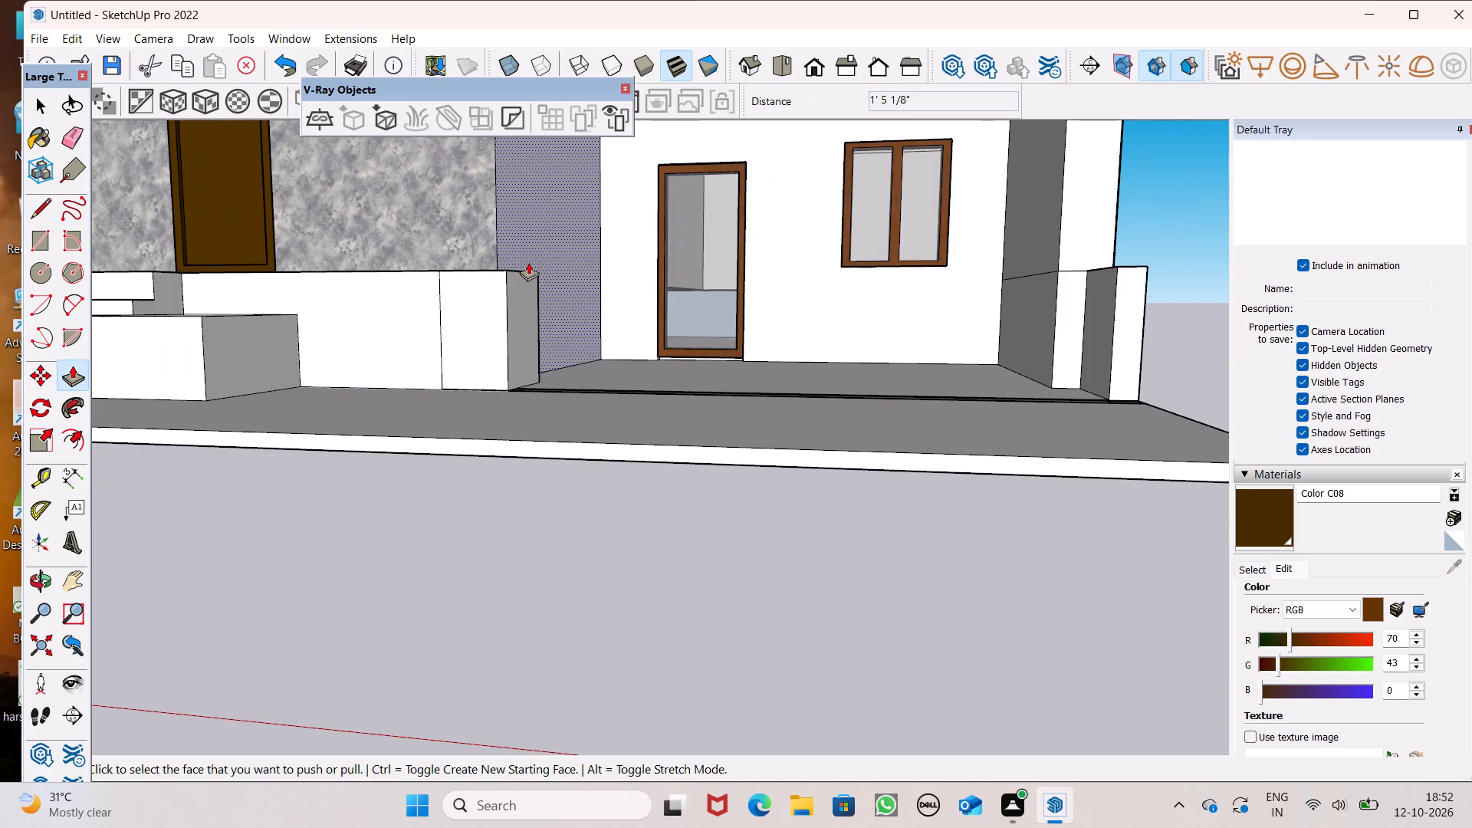
key(space)
scroll(534, 304, down, 7)
middle_drag(524, 321, 580, 493)
click(84, 369)
scroll(506, 332, up, 4)
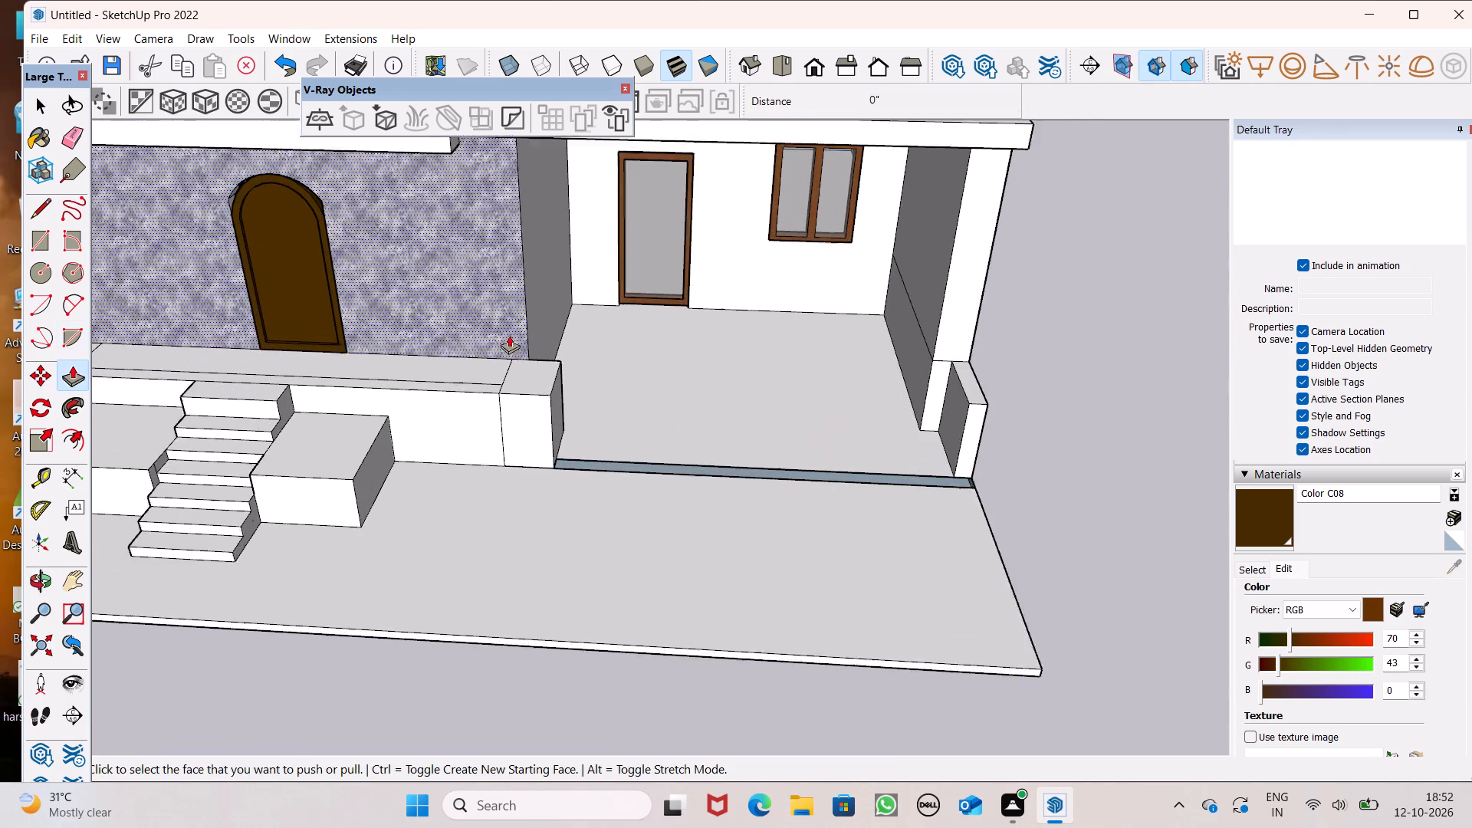
scroll(509, 335, up, 1)
drag(545, 435, 544, 465)
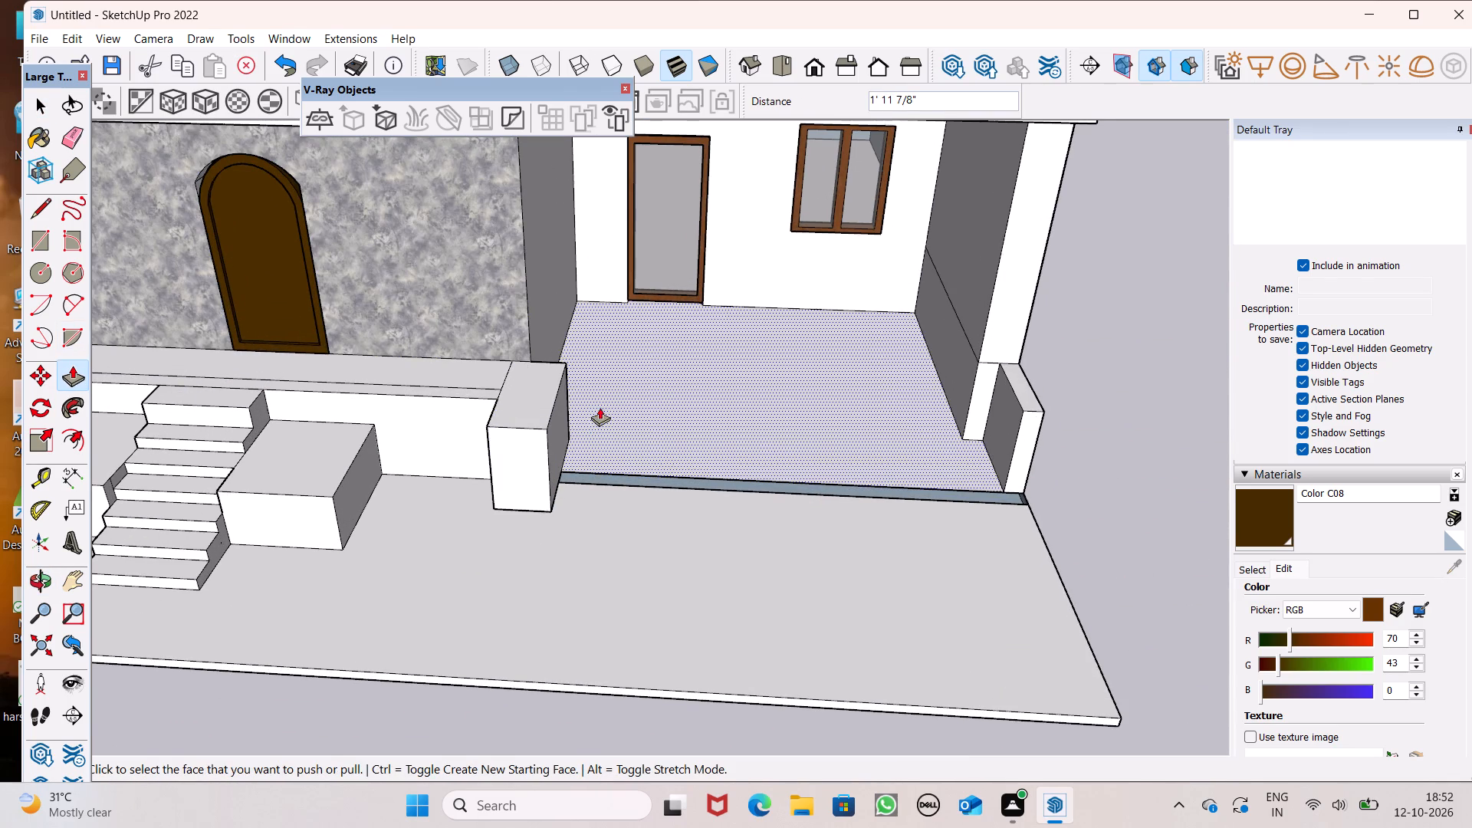
Push the front face of the plinth's porch-end block back 1' 3 3/16".
scroll(600, 391, down, 3)
middle_drag(585, 369, 263, 412)
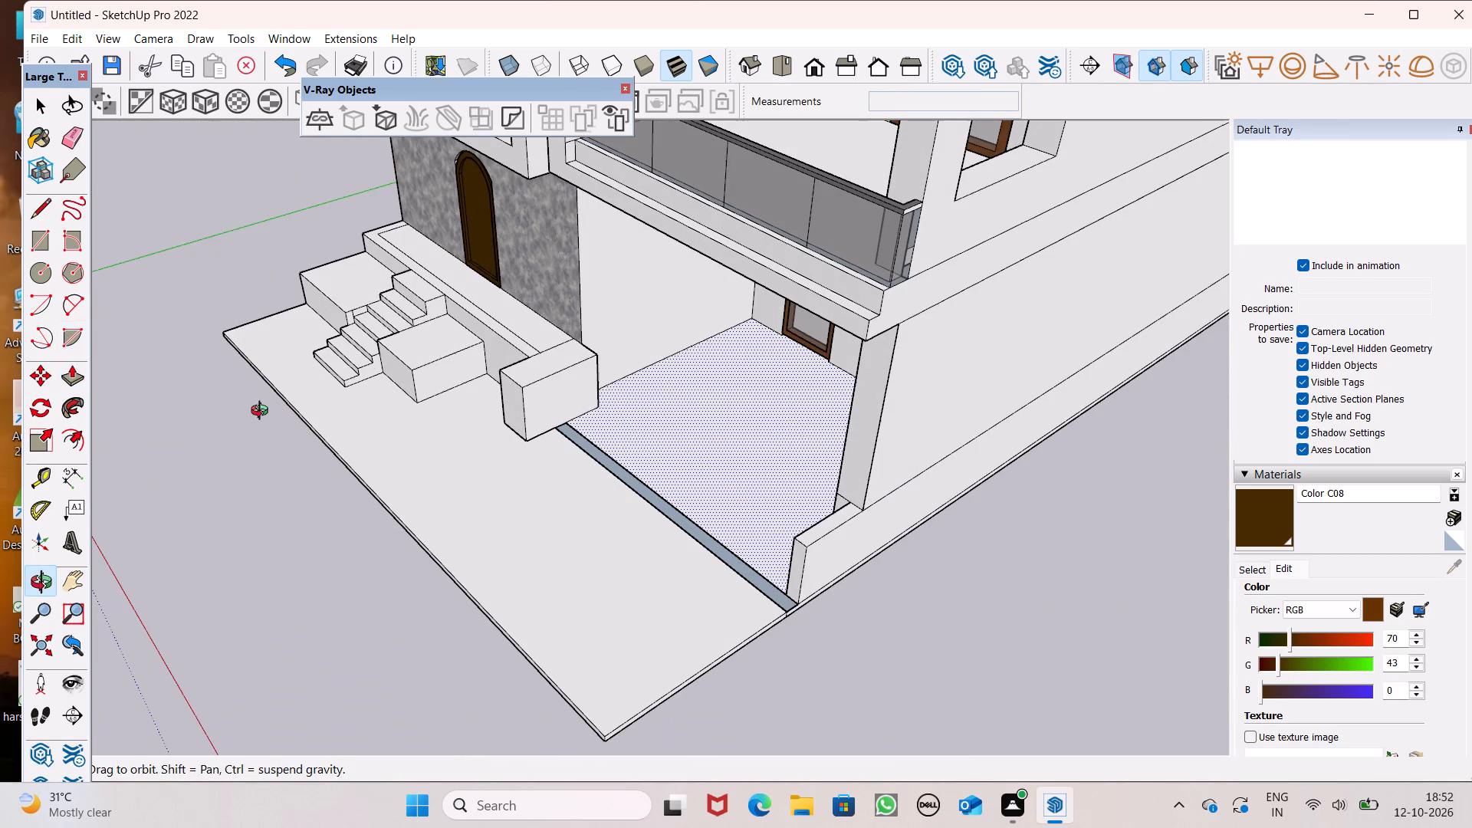
middle_drag(263, 412, 566, 335)
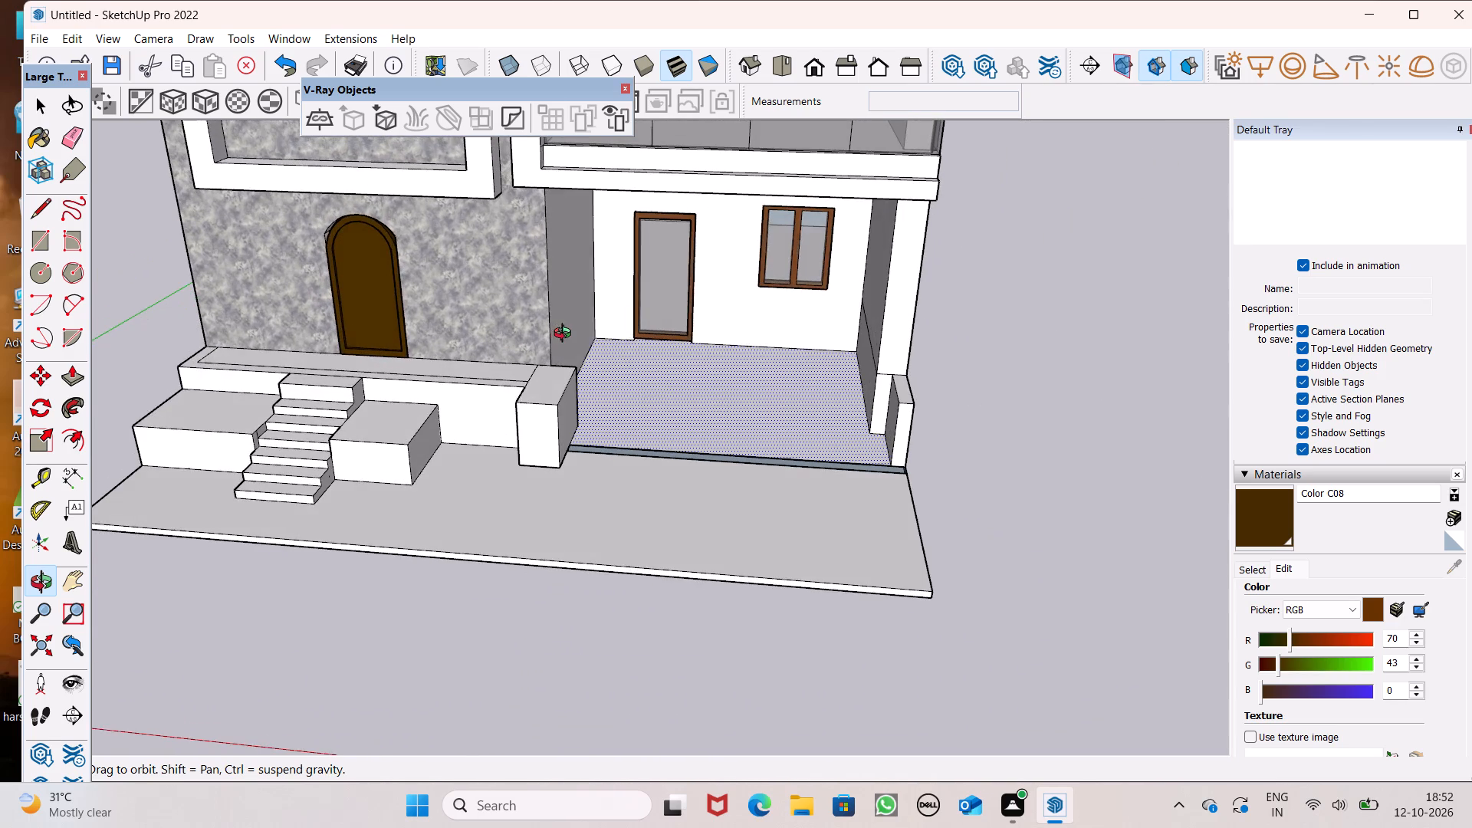
middle_drag(566, 335, 567, 335)
drag(536, 411, 544, 402)
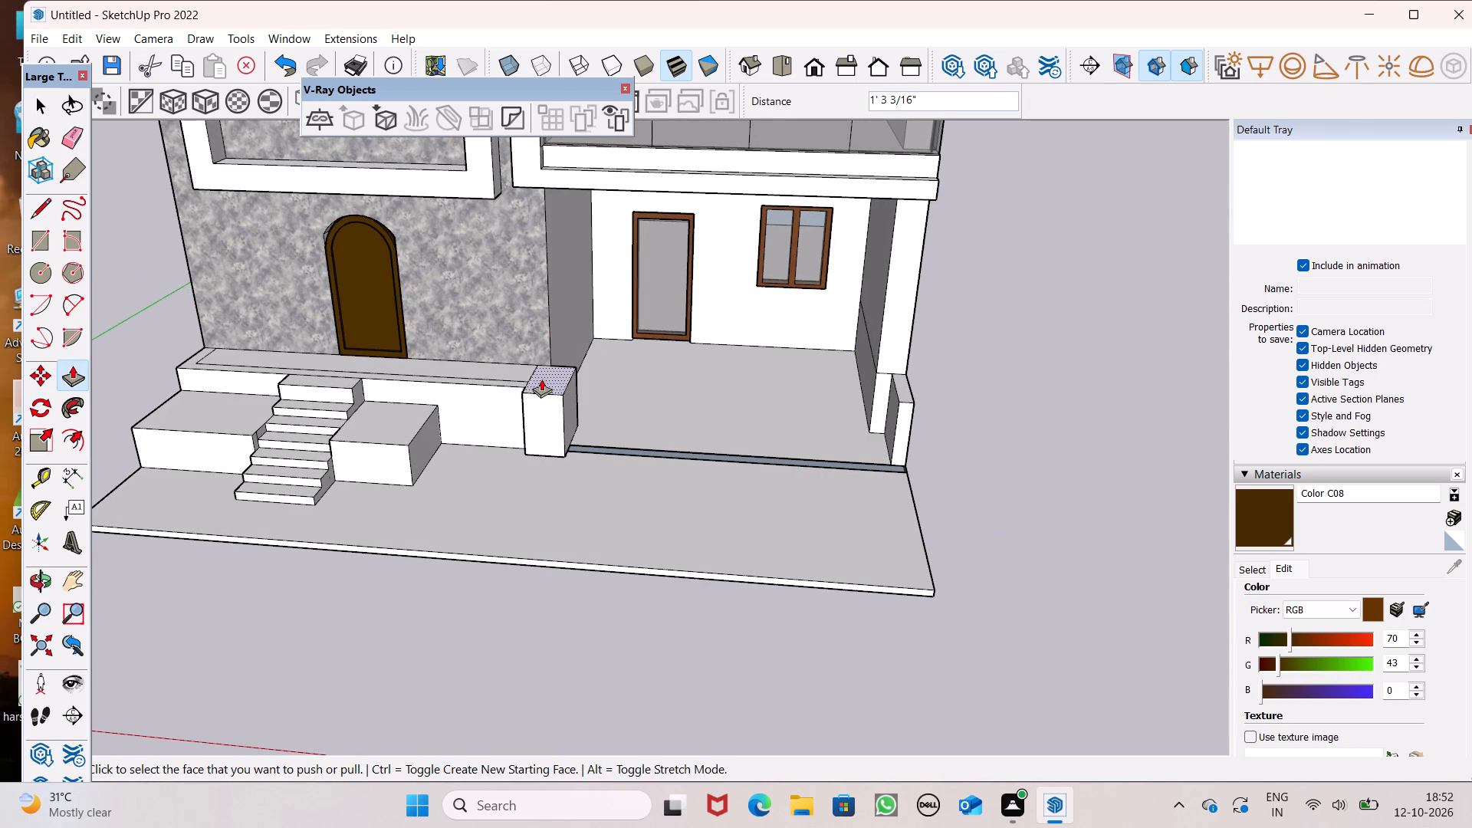
Raise the top of the plinth's porch-end block 4' to form a pillar.
drag(541, 377, 544, 328)
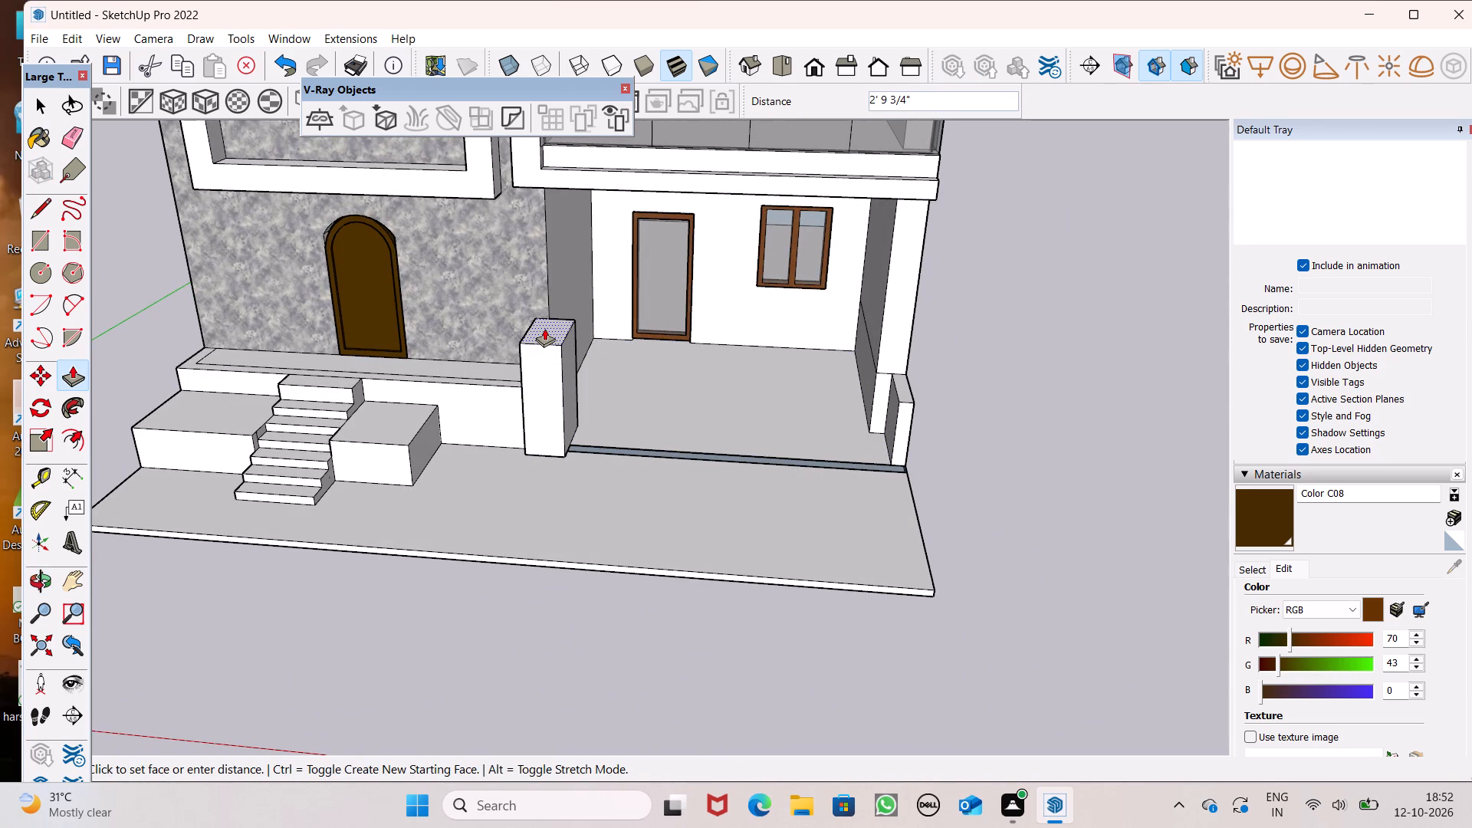
drag(544, 328, 545, 326)
text(4')
key(Return)
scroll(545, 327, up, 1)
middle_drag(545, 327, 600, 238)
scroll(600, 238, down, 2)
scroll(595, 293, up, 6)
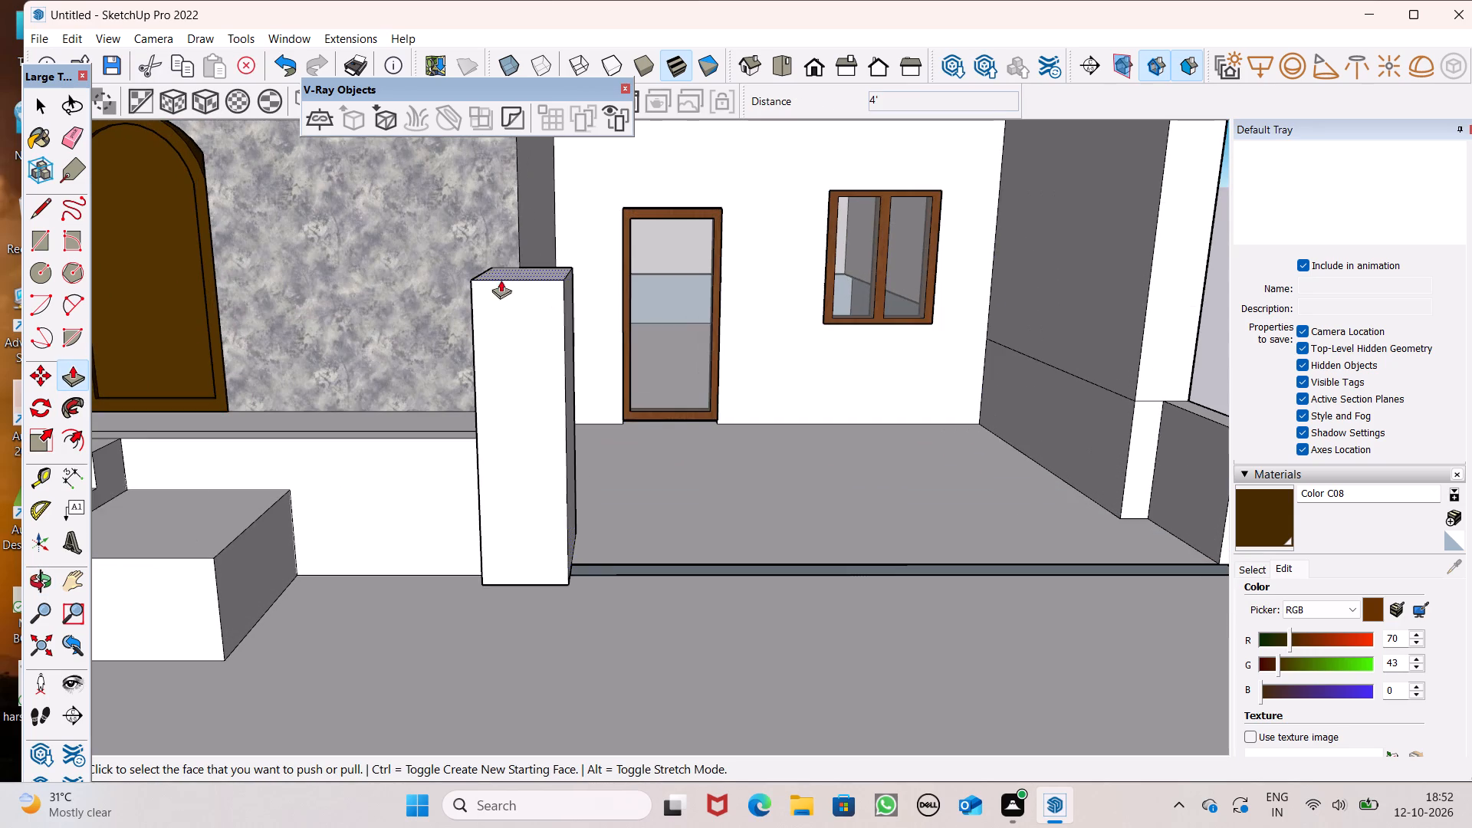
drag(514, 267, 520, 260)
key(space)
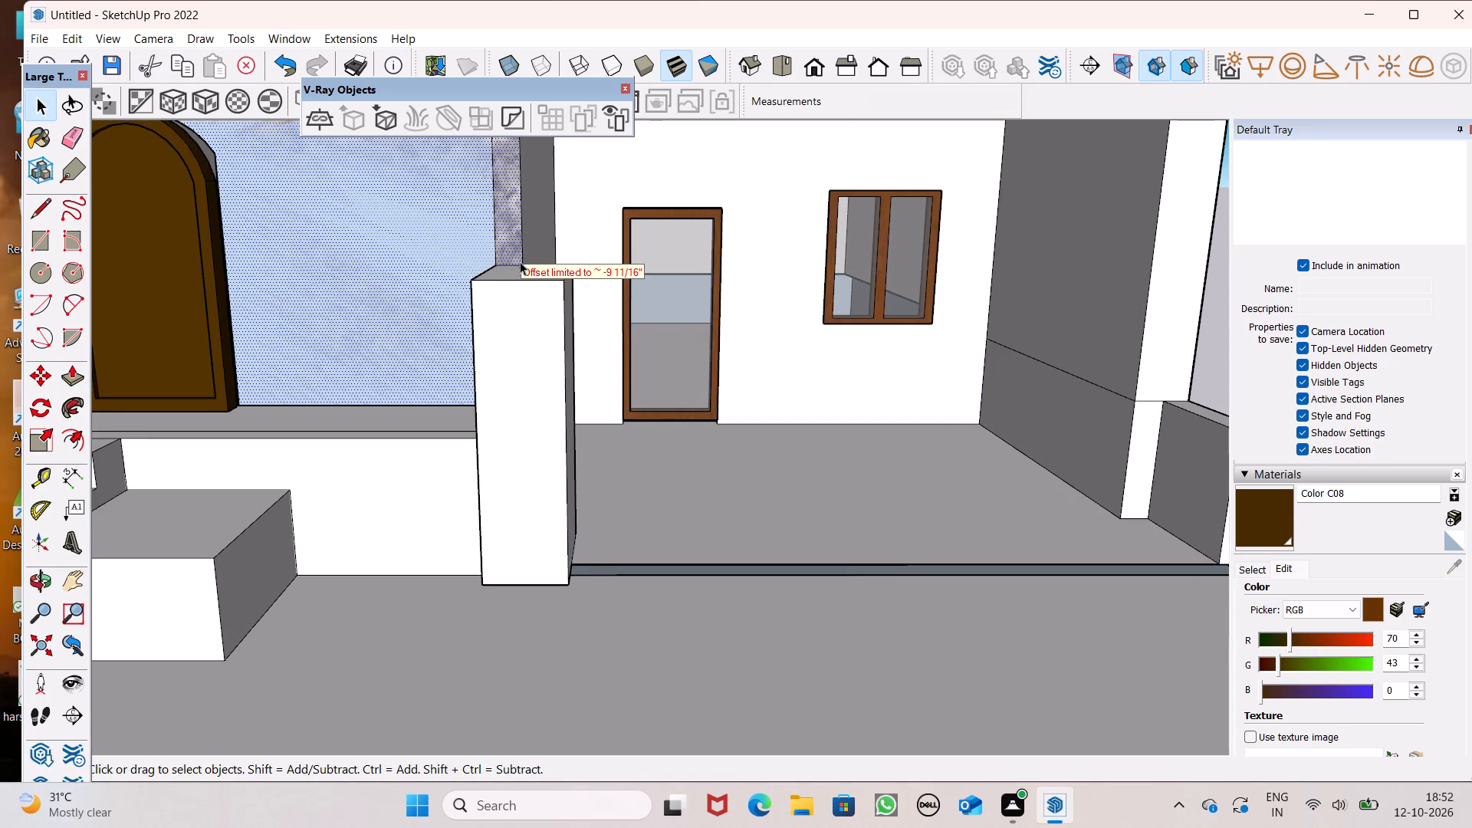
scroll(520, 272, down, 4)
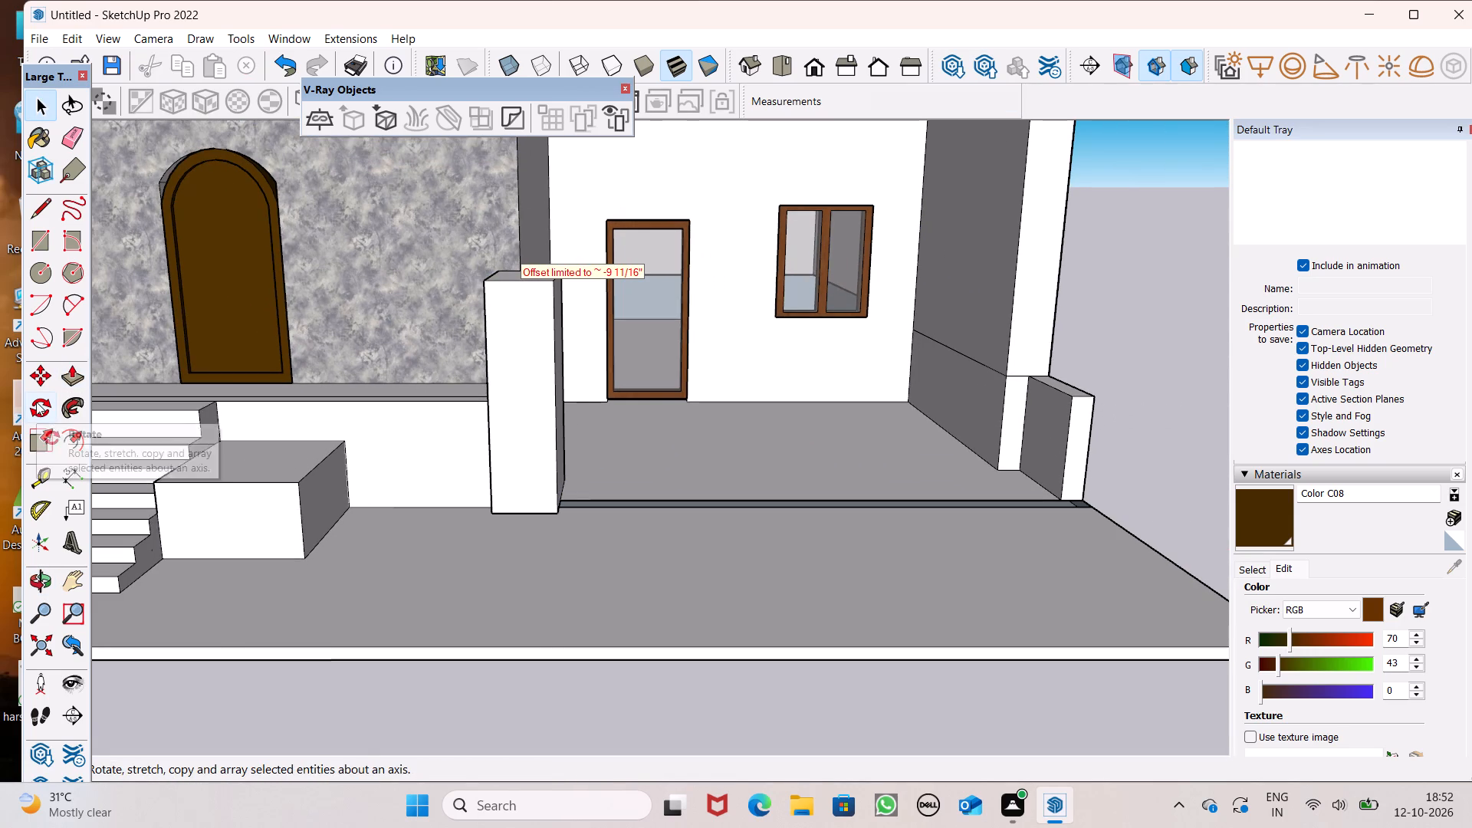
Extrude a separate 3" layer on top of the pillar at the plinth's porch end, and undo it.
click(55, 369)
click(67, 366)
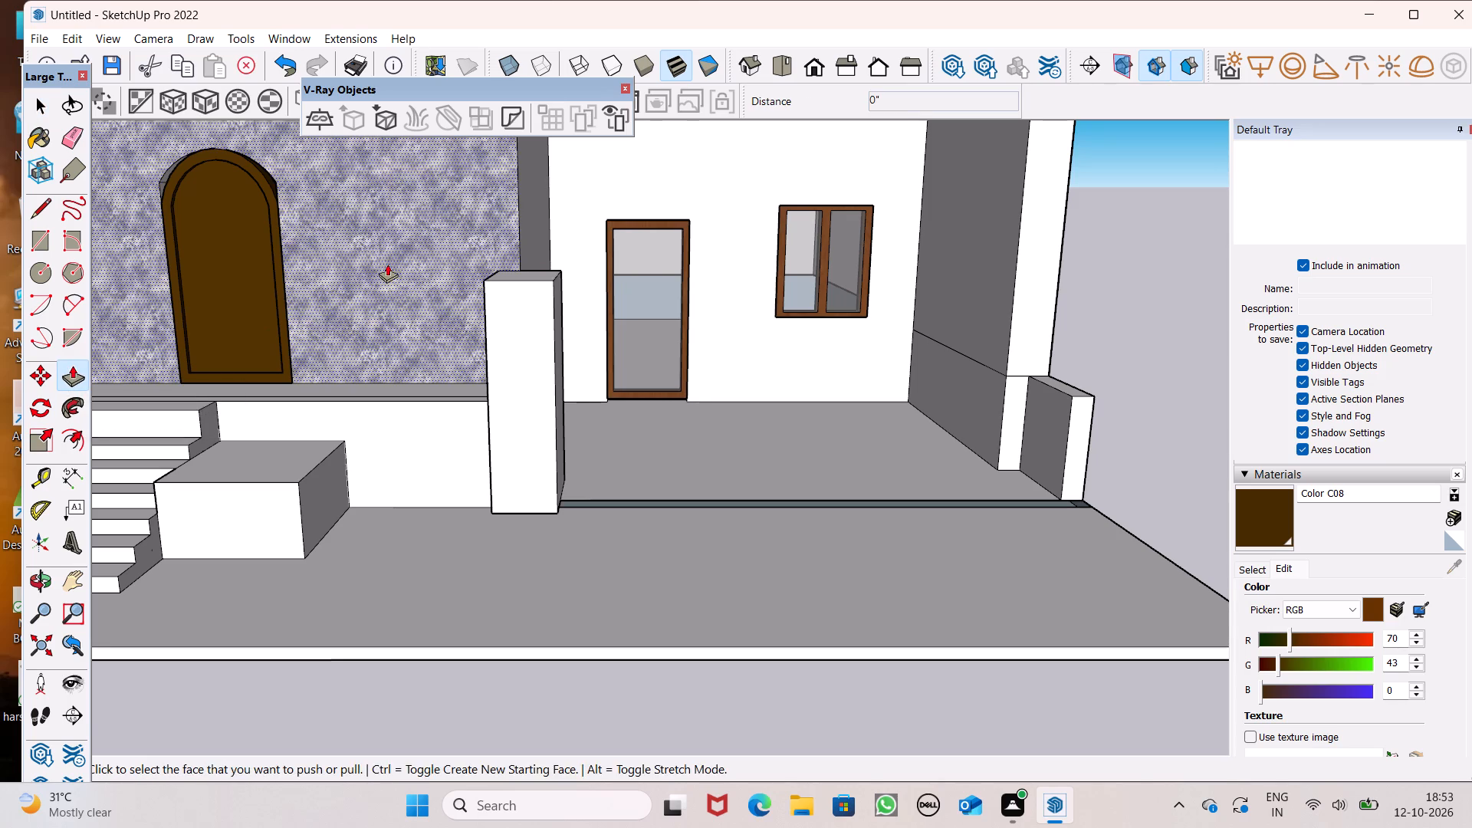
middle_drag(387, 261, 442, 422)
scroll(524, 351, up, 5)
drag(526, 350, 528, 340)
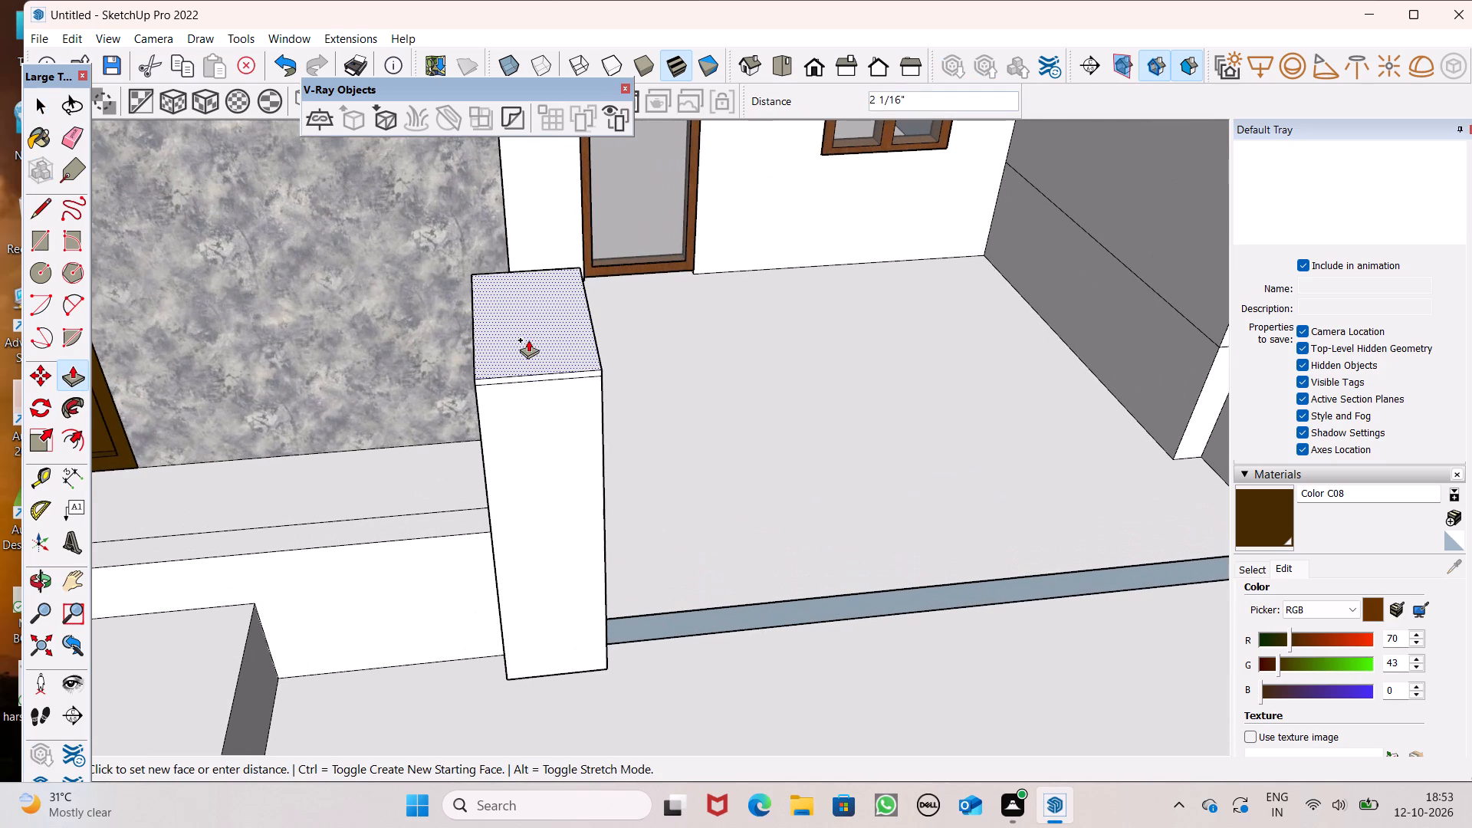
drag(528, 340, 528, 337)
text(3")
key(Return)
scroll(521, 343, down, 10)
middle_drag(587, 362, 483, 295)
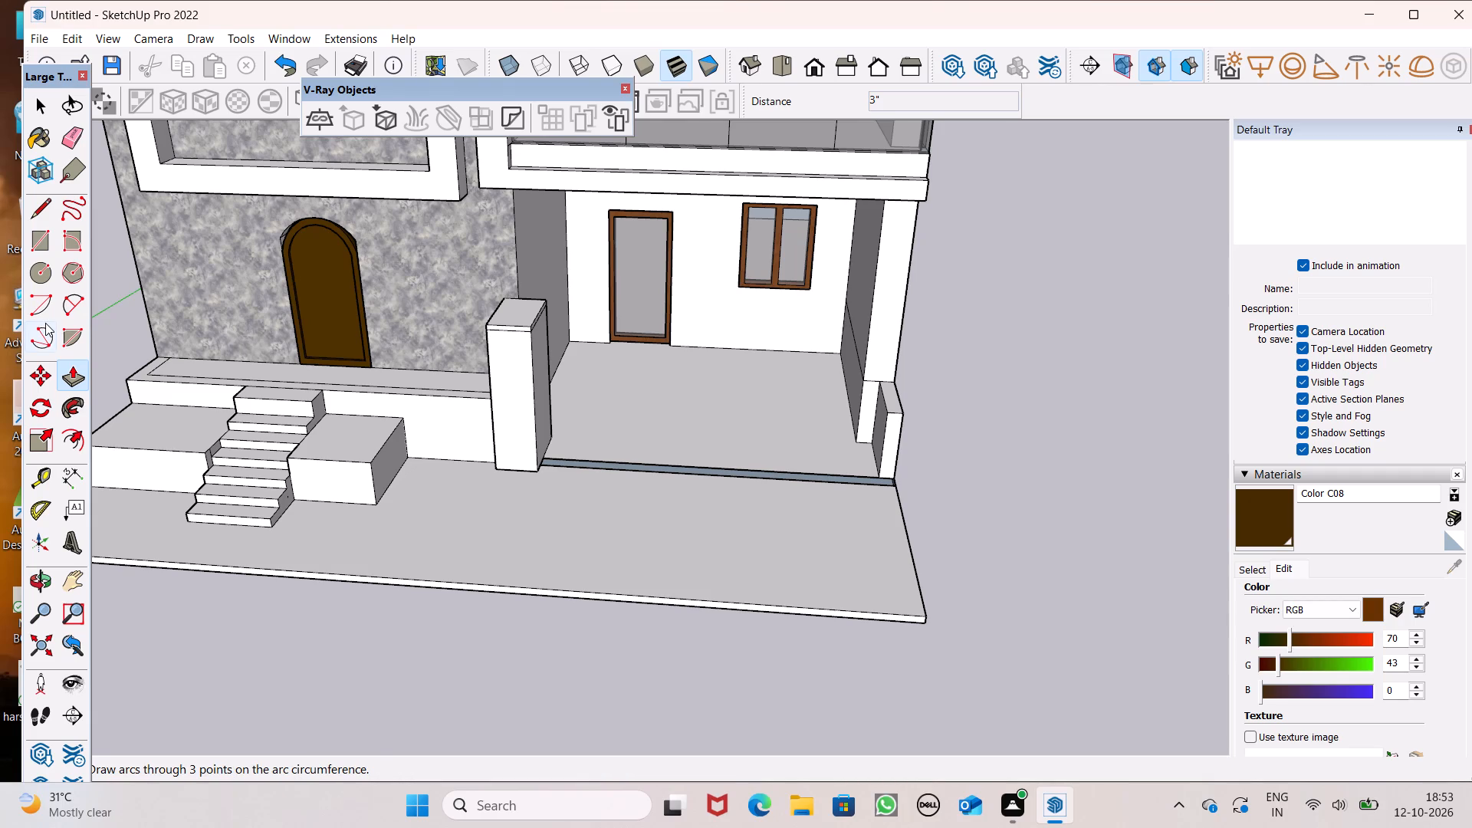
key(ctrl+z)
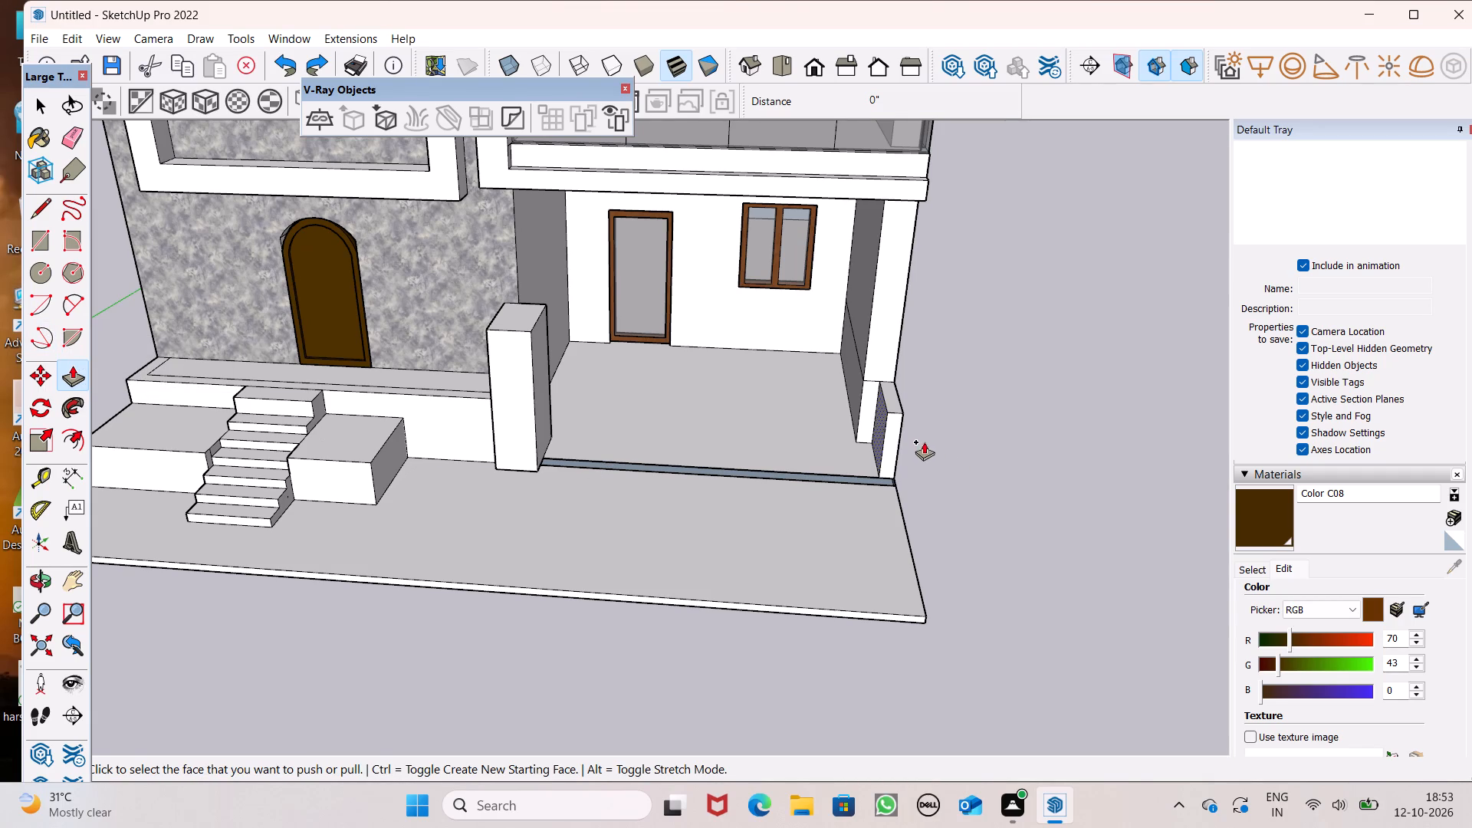
Push/Pull the front face of the low wall at the porch's outer side 9 5/16" forward.
scroll(879, 419, down, 1)
middle_drag(890, 485, 920, 541)
scroll(921, 517, up, 6)
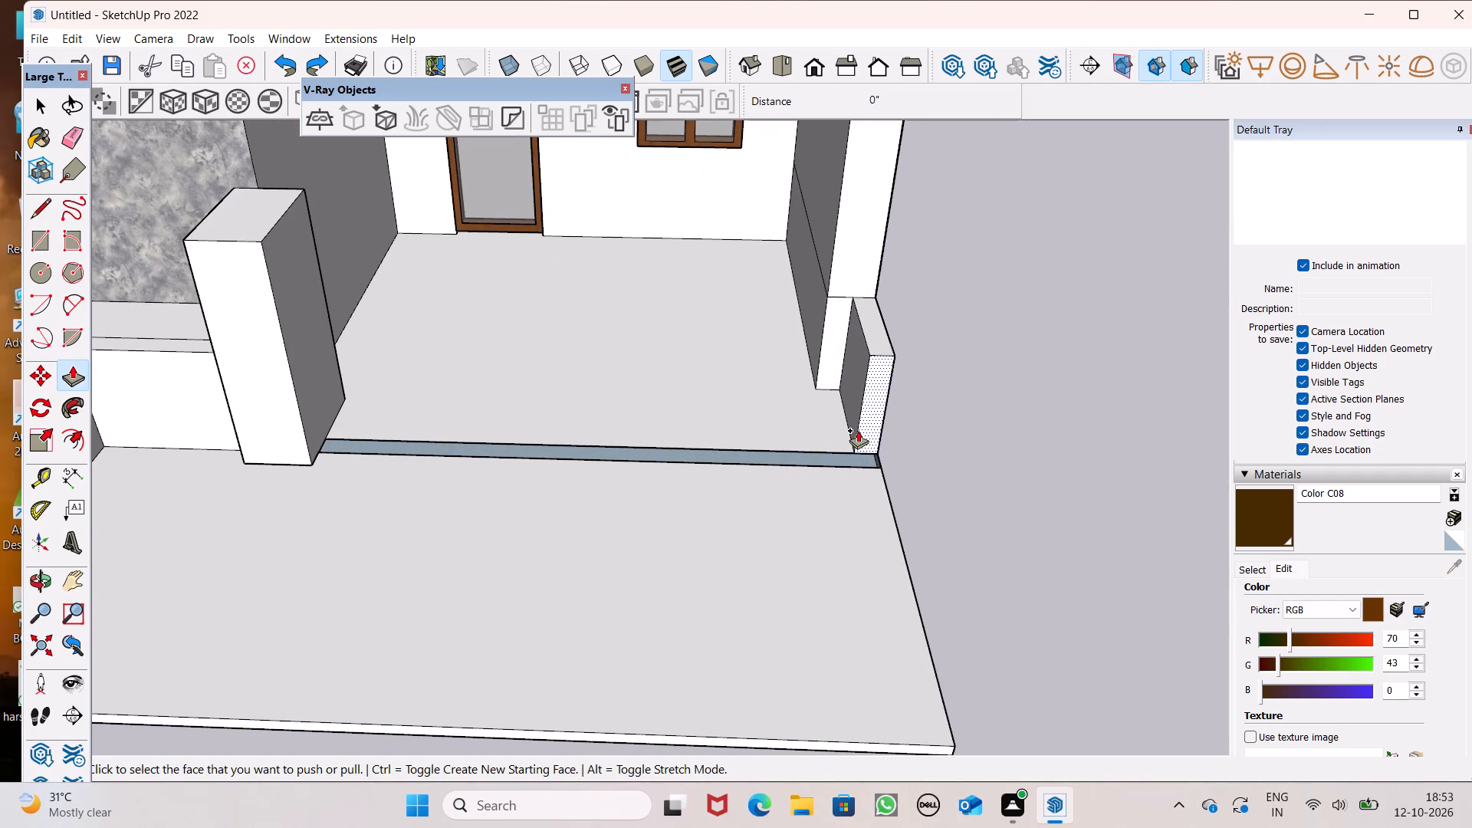
drag(869, 430, 868, 445)
scroll(854, 427, down, 3)
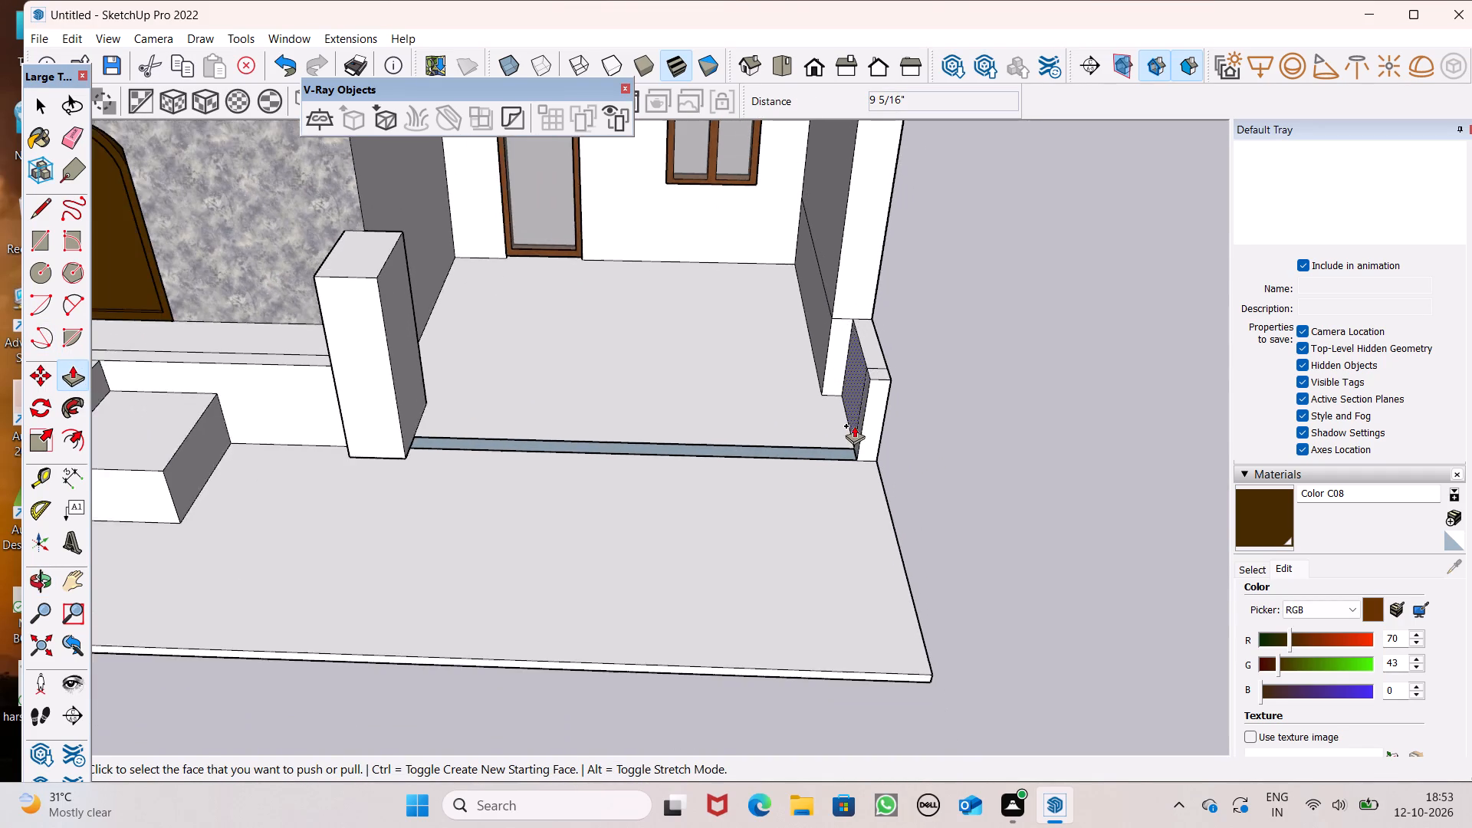
Erase the leftover seam lines on the inner side and top of the extended low wall.
middle_drag(854, 422, 1023, 412)
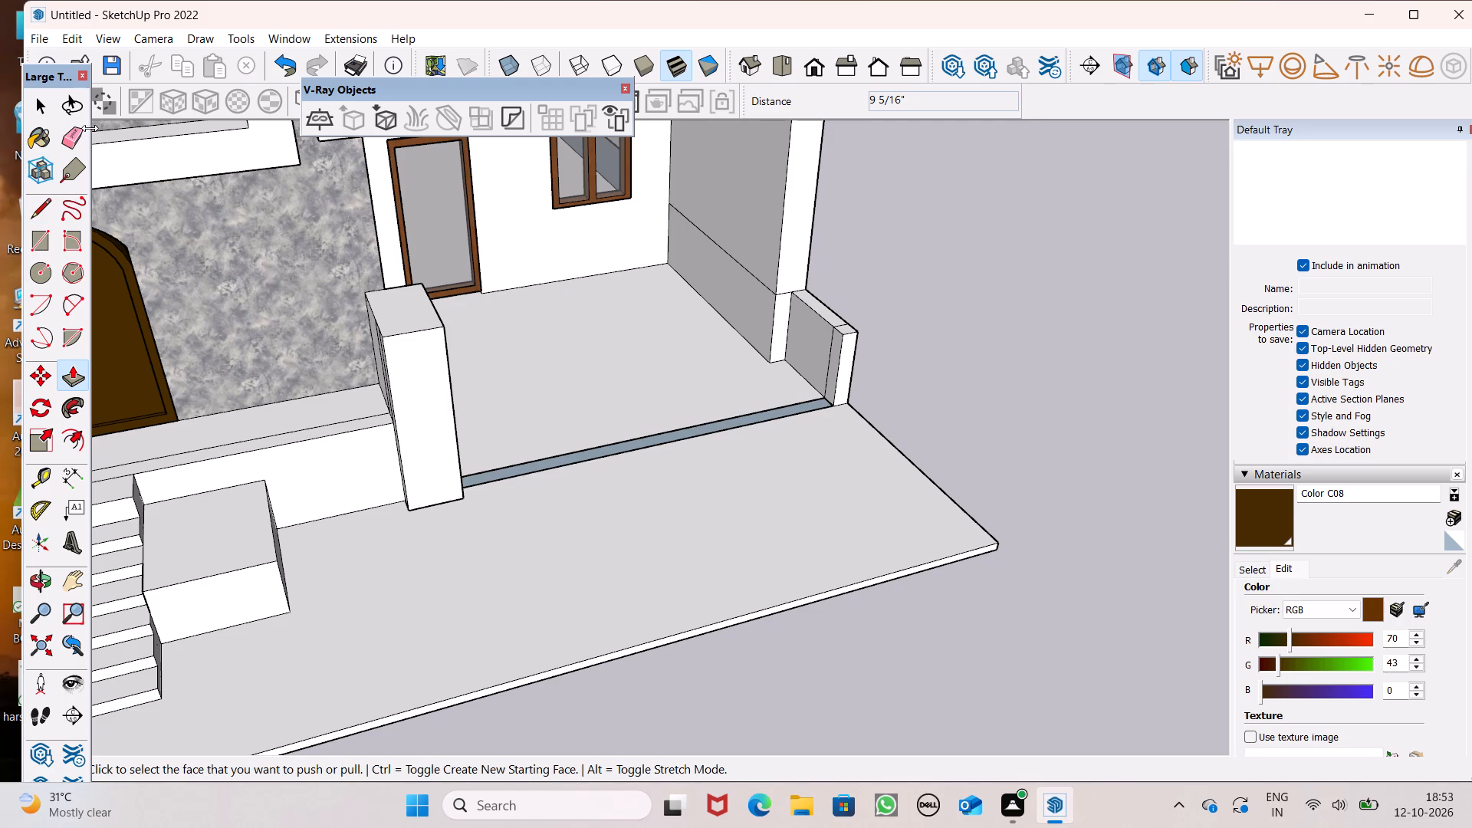
click(89, 126)
scroll(833, 291, up, 6)
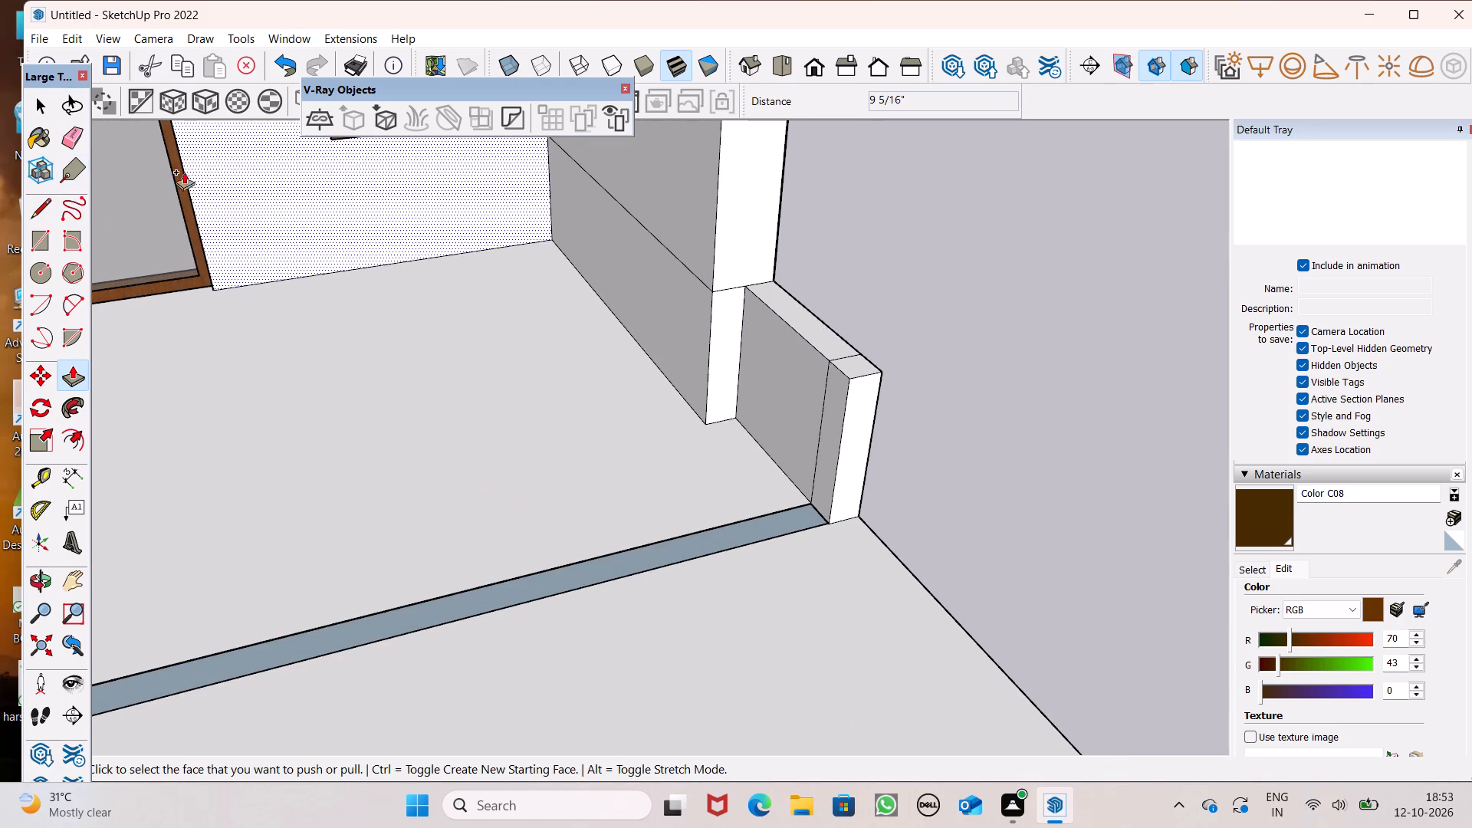
click(65, 137)
scroll(697, 315, up, 5)
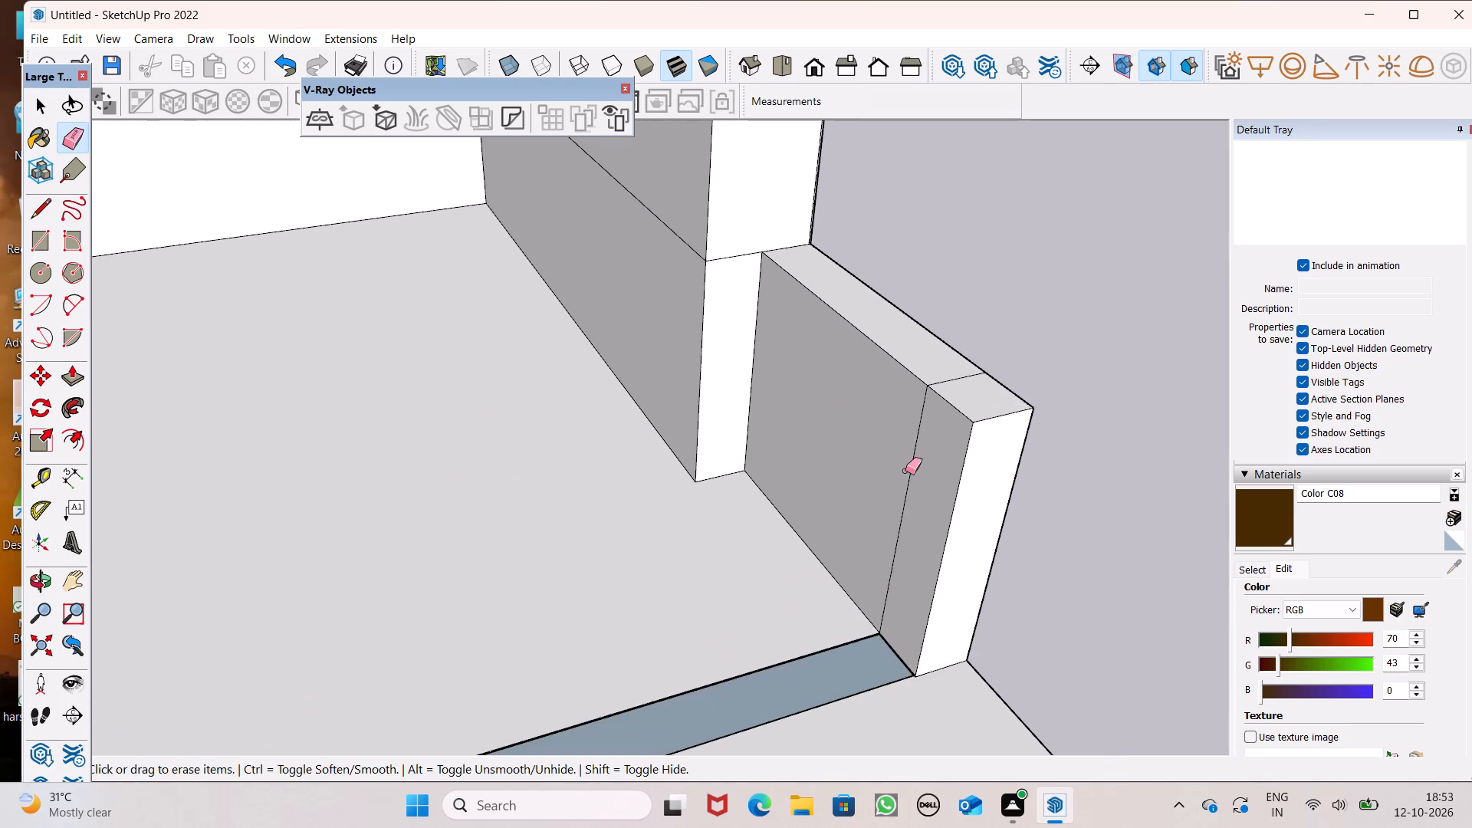
click(910, 474)
drag(948, 379, 955, 389)
scroll(153, 298, down, 6)
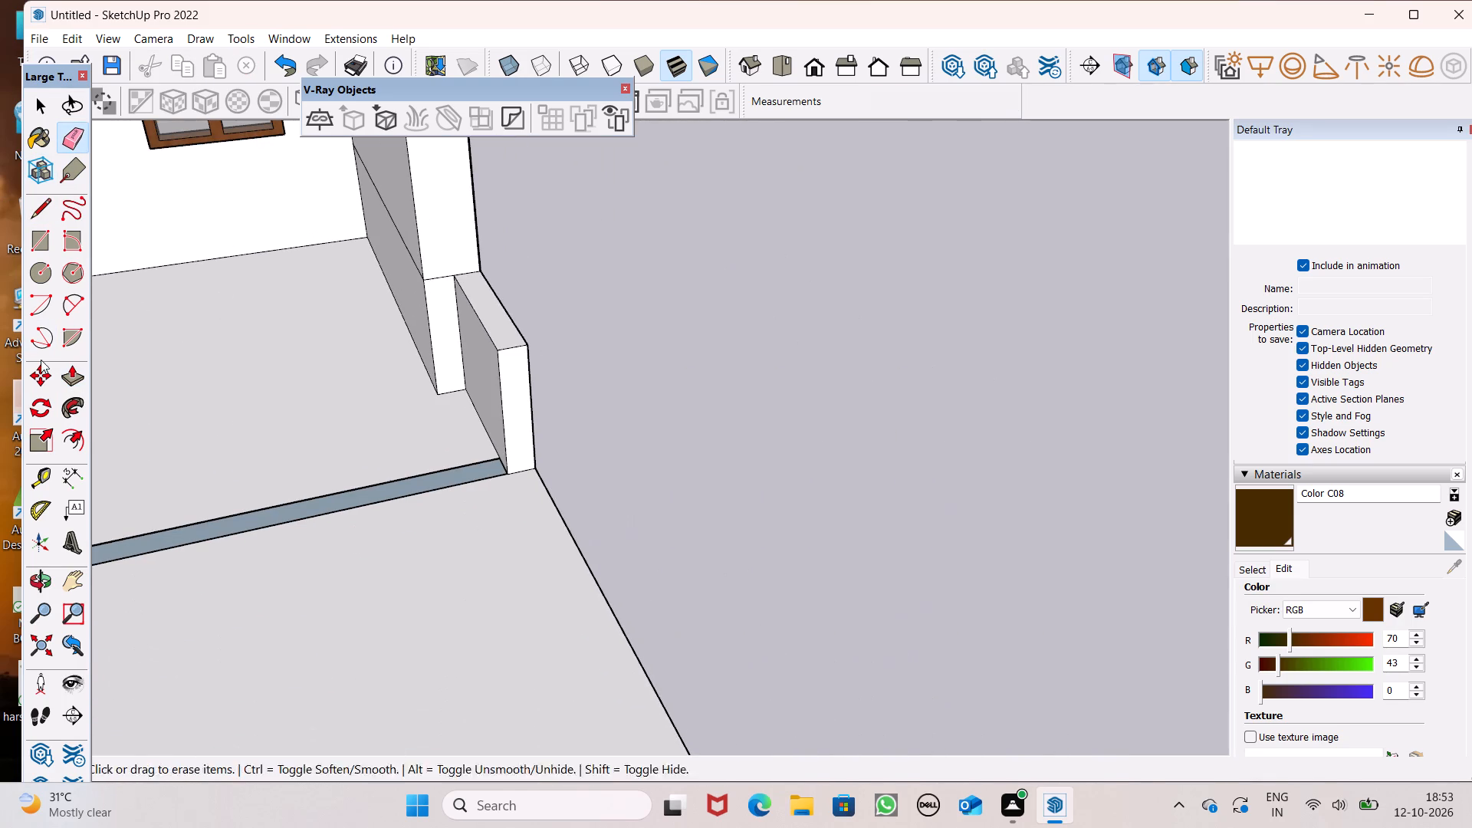
Push/Pull the inner side face of the low wall at the porch's outer side 10 1/16" toward the porch.
click(82, 373)
scroll(363, 270, down, 1)
scroll(363, 270, up, 1)
scroll(363, 270, down, 4)
scroll(465, 320, down, 7)
scroll(402, 323, down, 5)
middle_drag(228, 333, 350, 389)
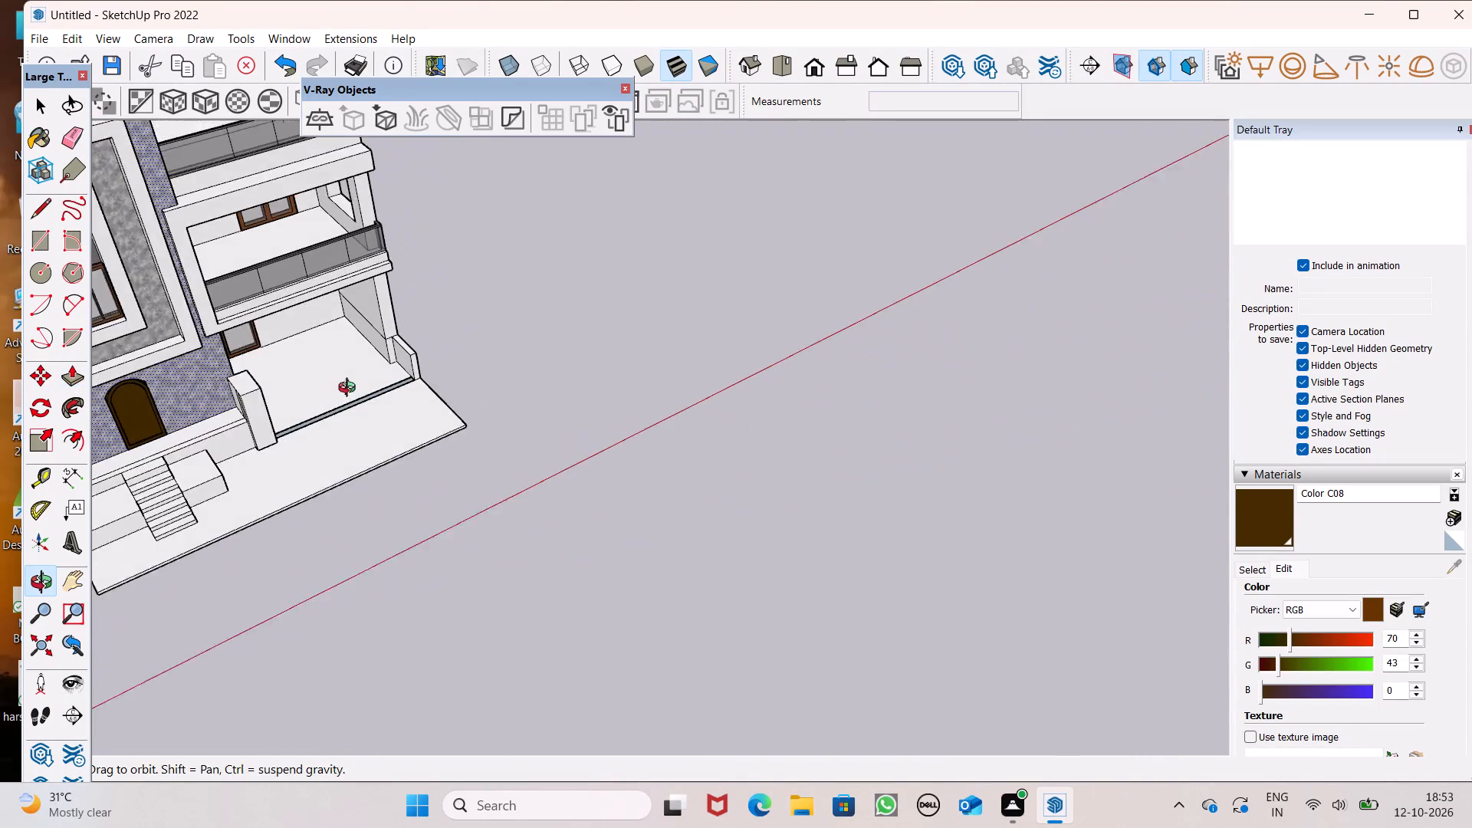
middle_drag(350, 389, 351, 390)
scroll(353, 389, up, 7)
drag(458, 357, 448, 378)
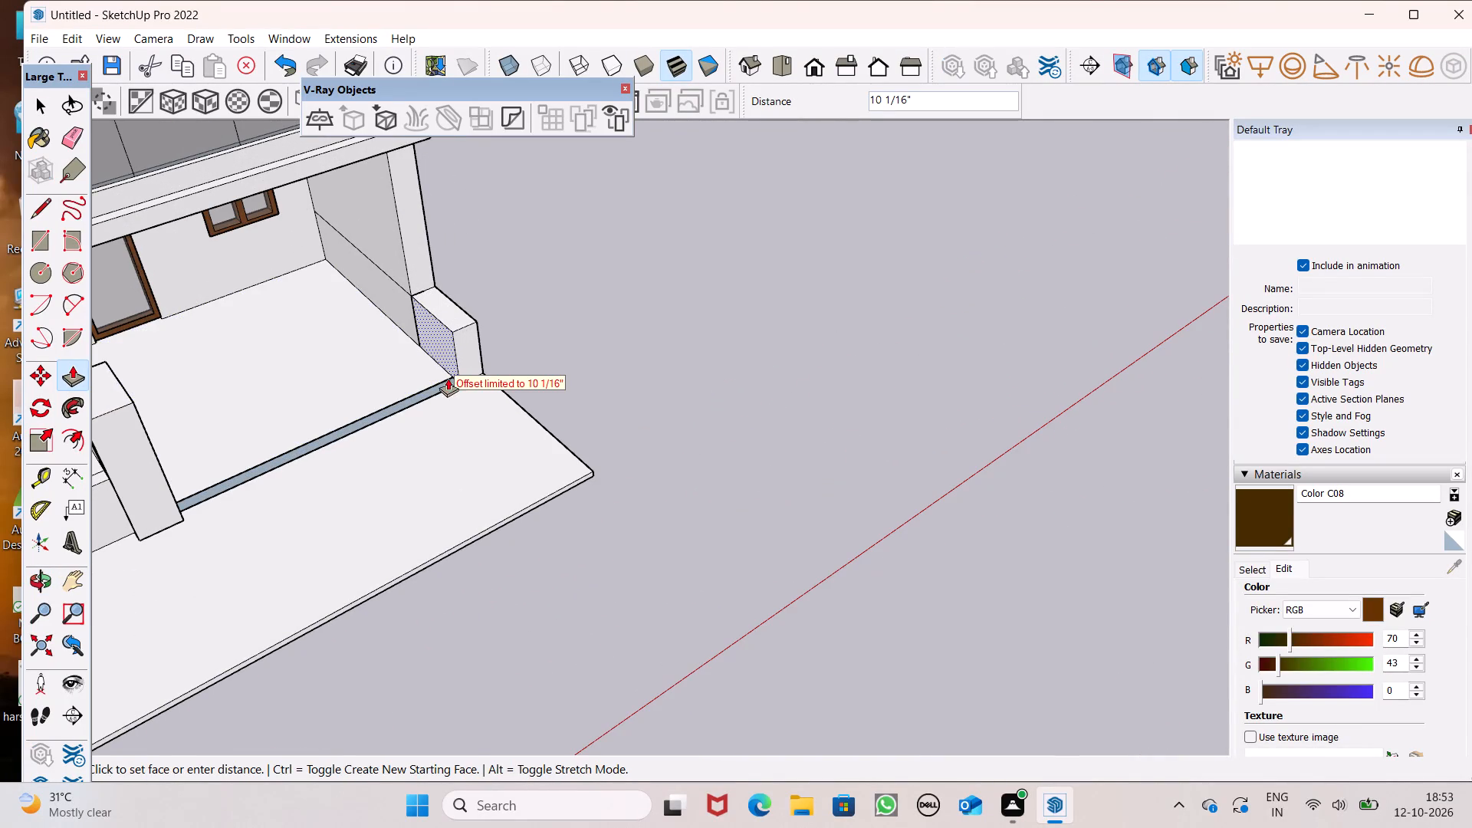
drag(448, 378, 445, 382)
Raise the top of the thickened low wall level with the pillar on the opposite side of the porch.
drag(455, 317, 274, 304)
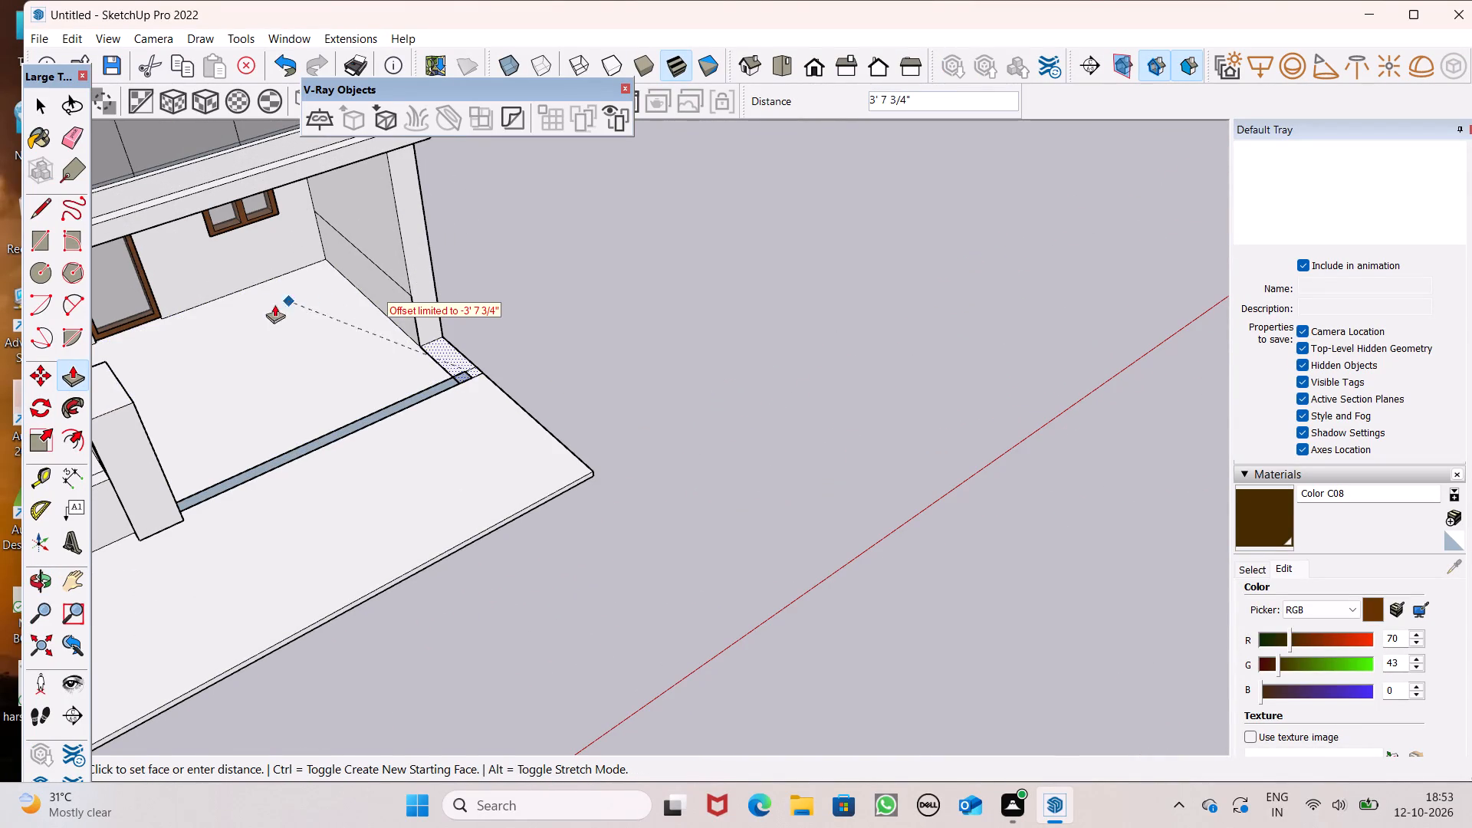
drag(274, 304, 120, 390)
Widen the outer porch pillar by pulling its inner side face 1' 5" toward the porch opening.
scroll(353, 307, down, 6)
middle_drag(380, 343, 327, 283)
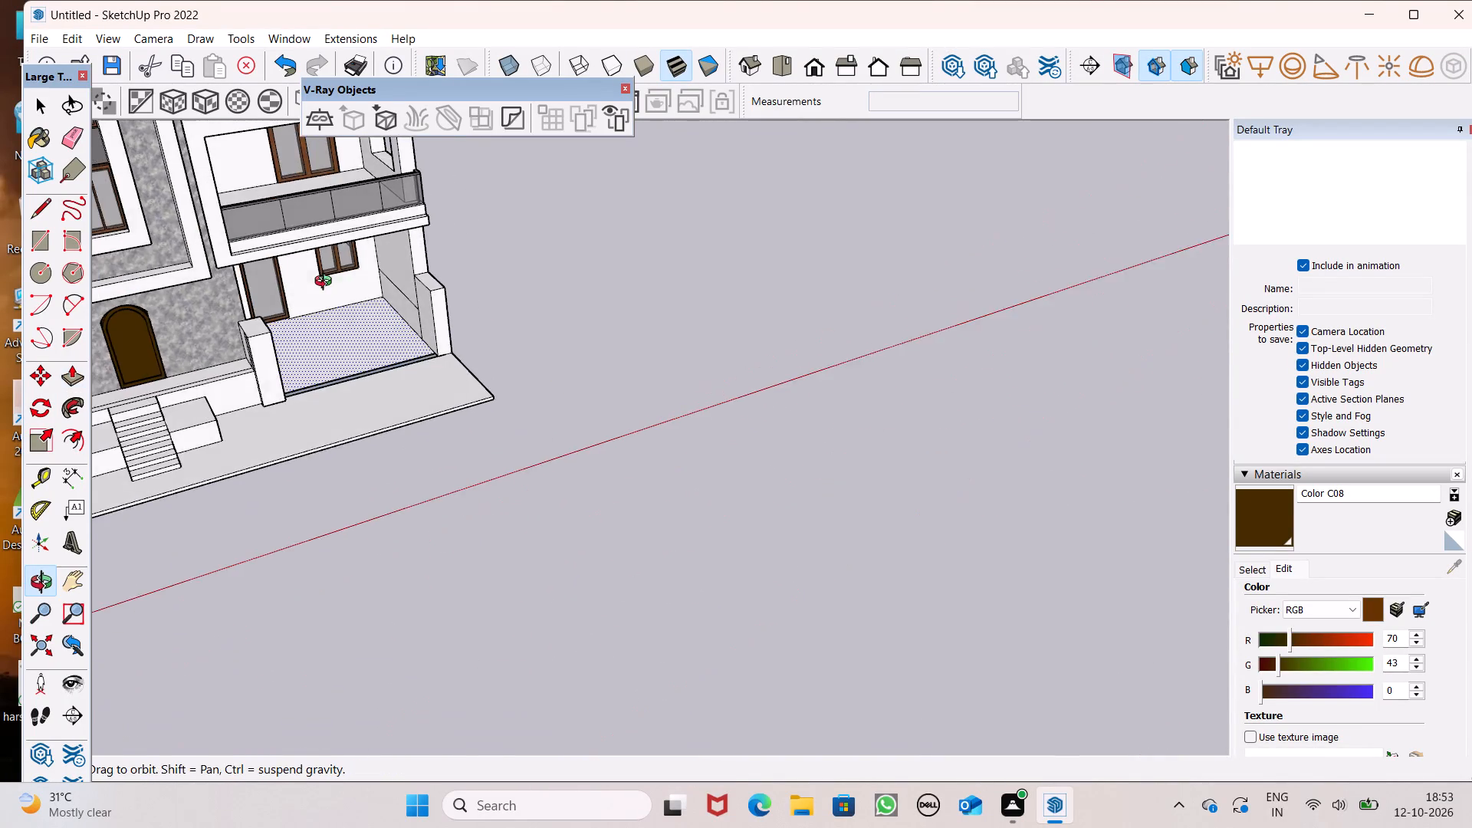
middle_drag(327, 283, 317, 273)
scroll(389, 293, up, 7)
drag(481, 366, 460, 376)
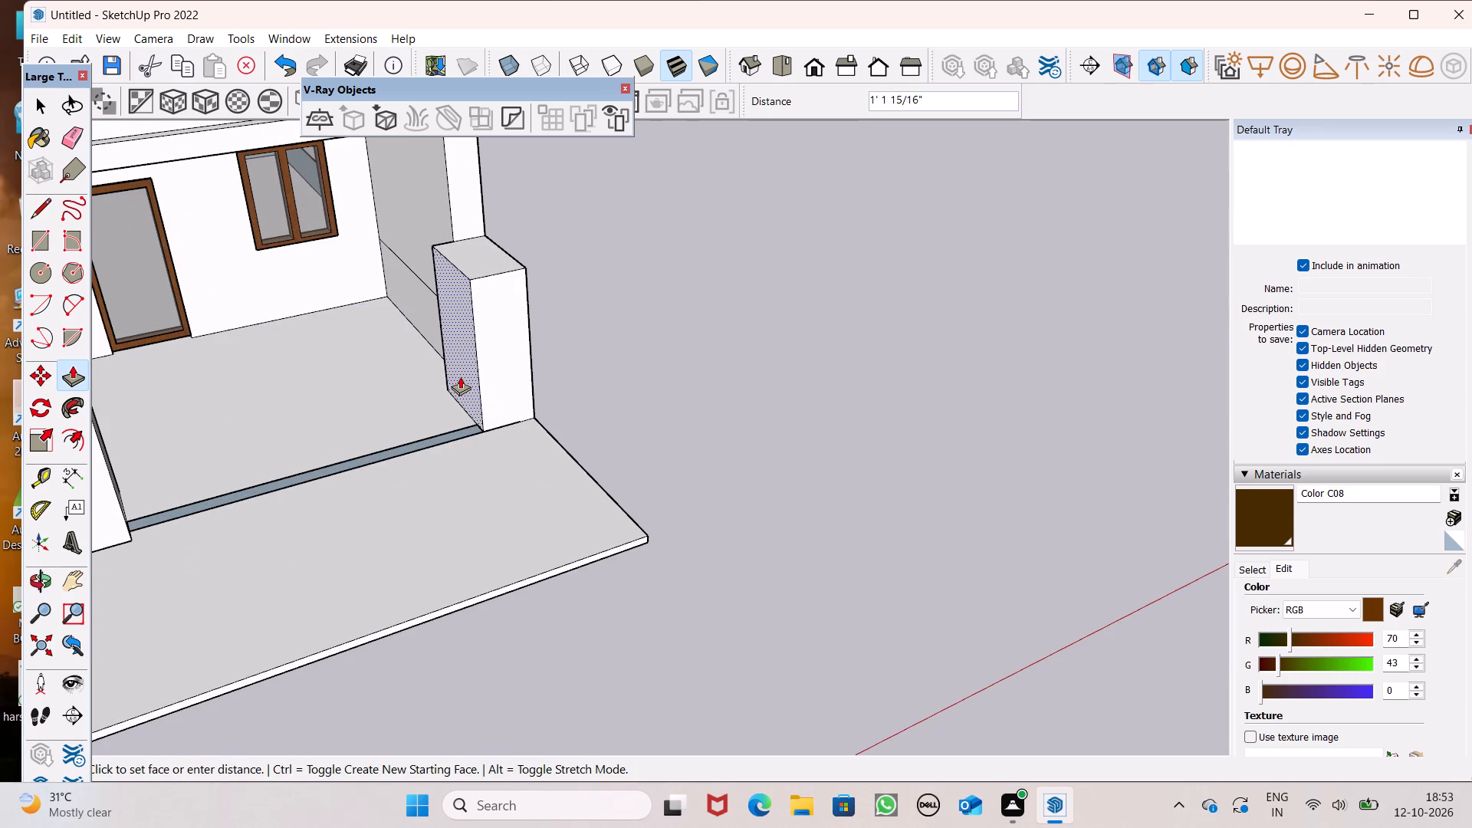
drag(460, 376, 455, 376)
Adjust the front face of the outer porch pillar with Push/Pull.
scroll(449, 368, down, 5)
middle_drag(502, 387, 299, 264)
scroll(494, 330, up, 3)
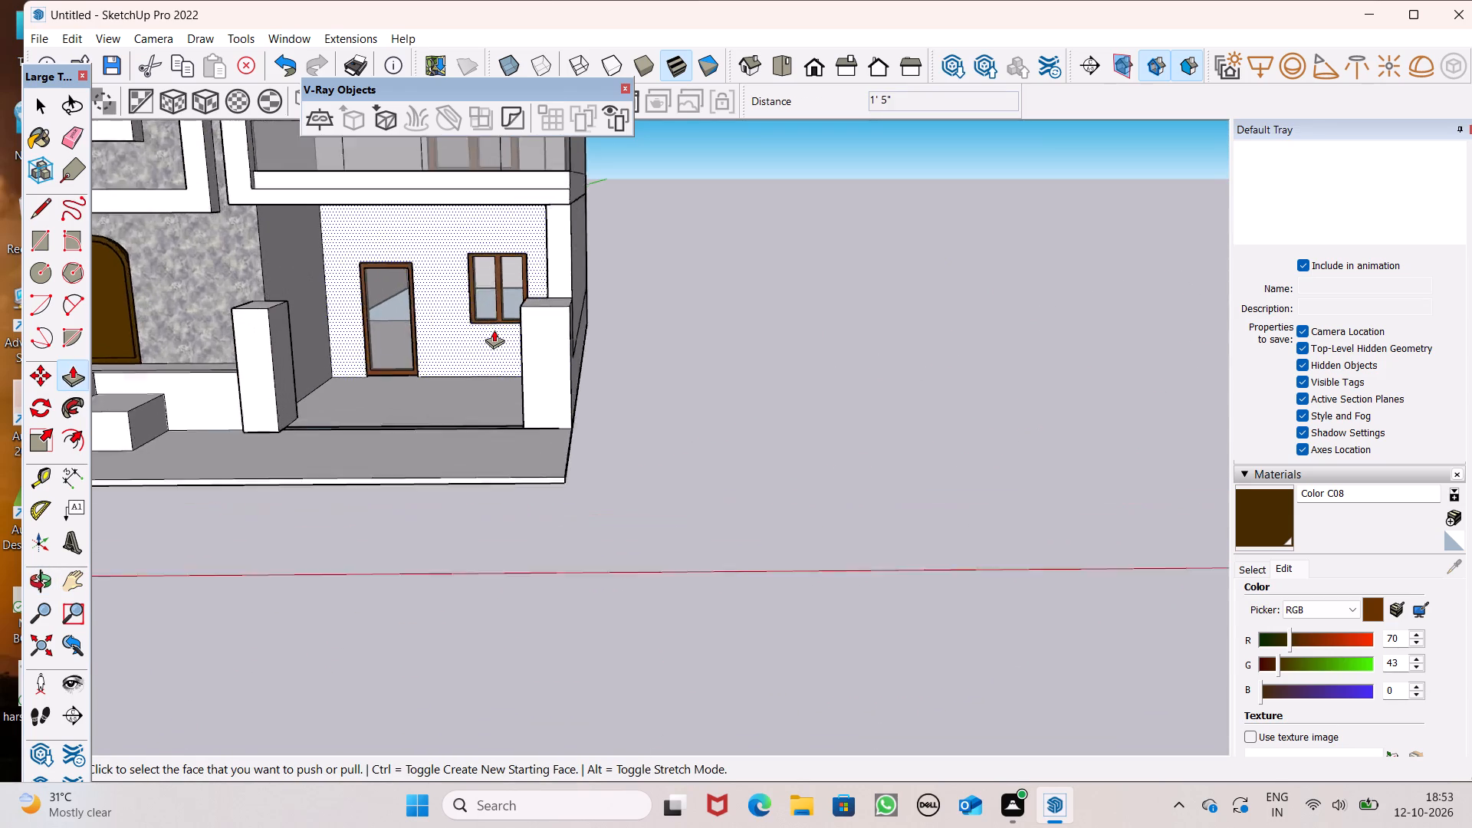
scroll(494, 330, up, 2)
middle_drag(559, 366, 647, 366)
scroll(589, 374, up, 4)
click(569, 380)
drag(567, 381, 571, 383)
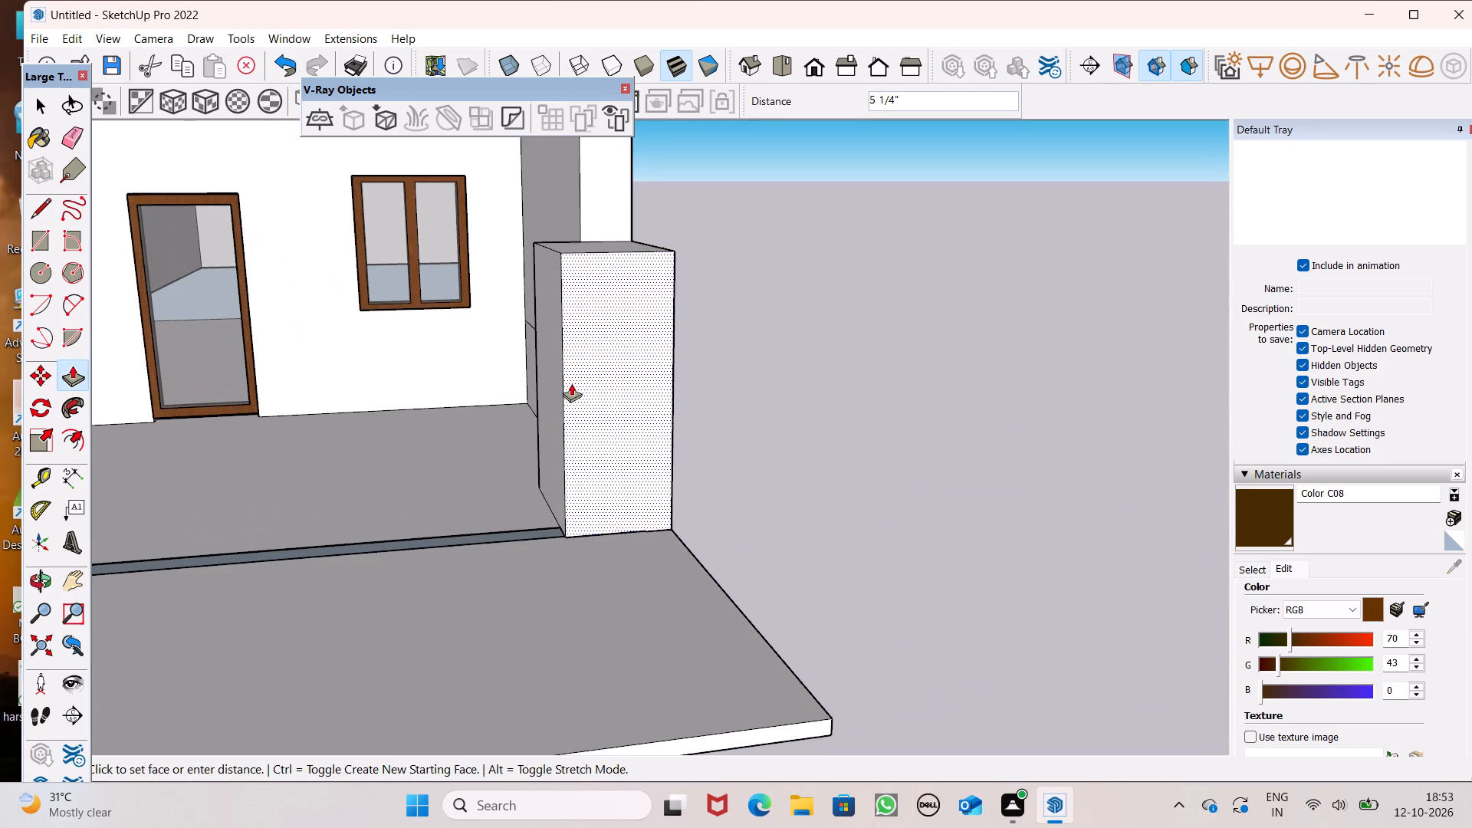
drag(571, 383, 580, 386)
key(space)
scroll(619, 342, down, 7)
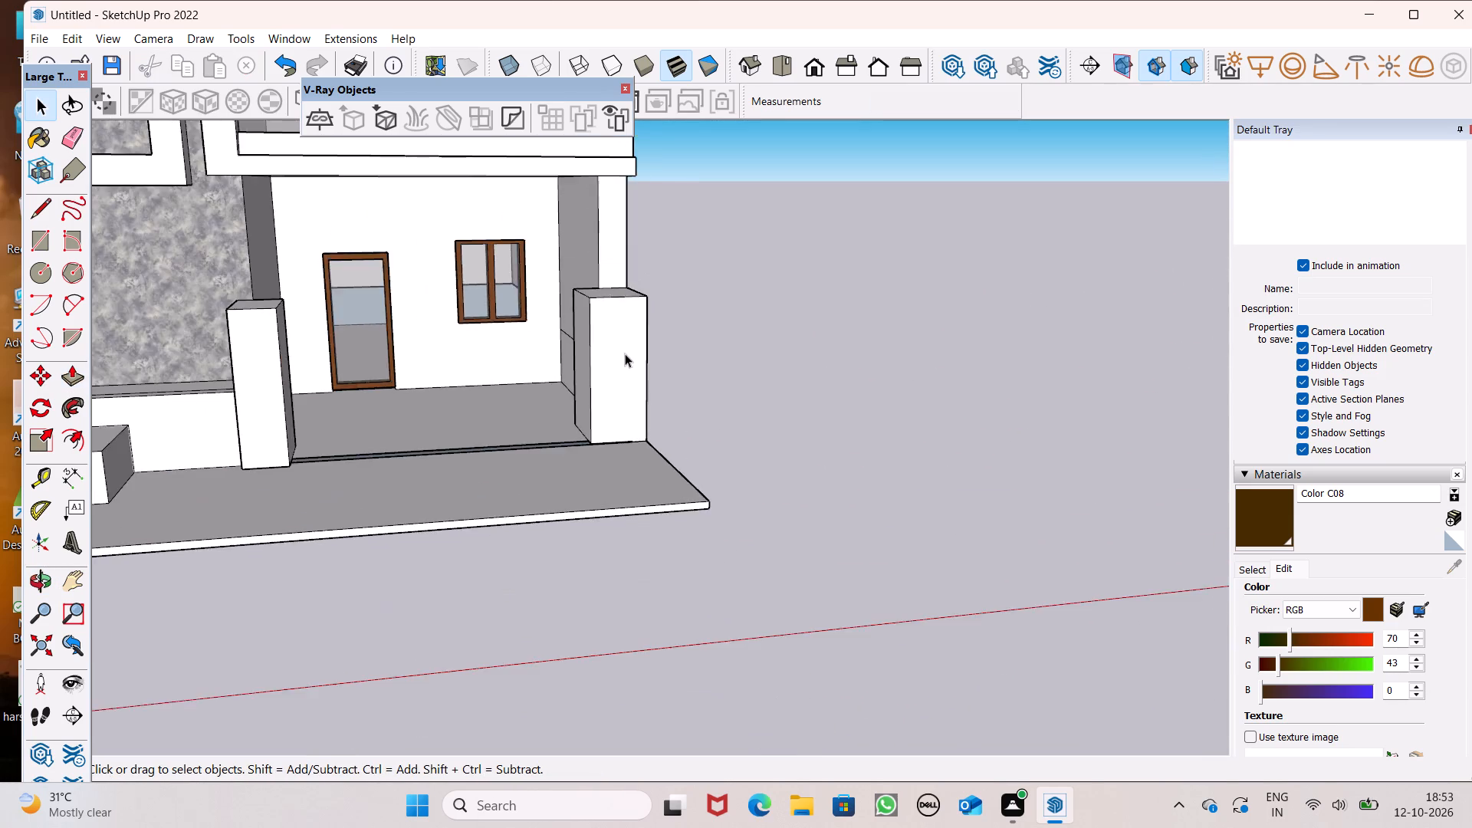
scroll(625, 355, down, 4)
middle_drag(593, 387, 340, 463)
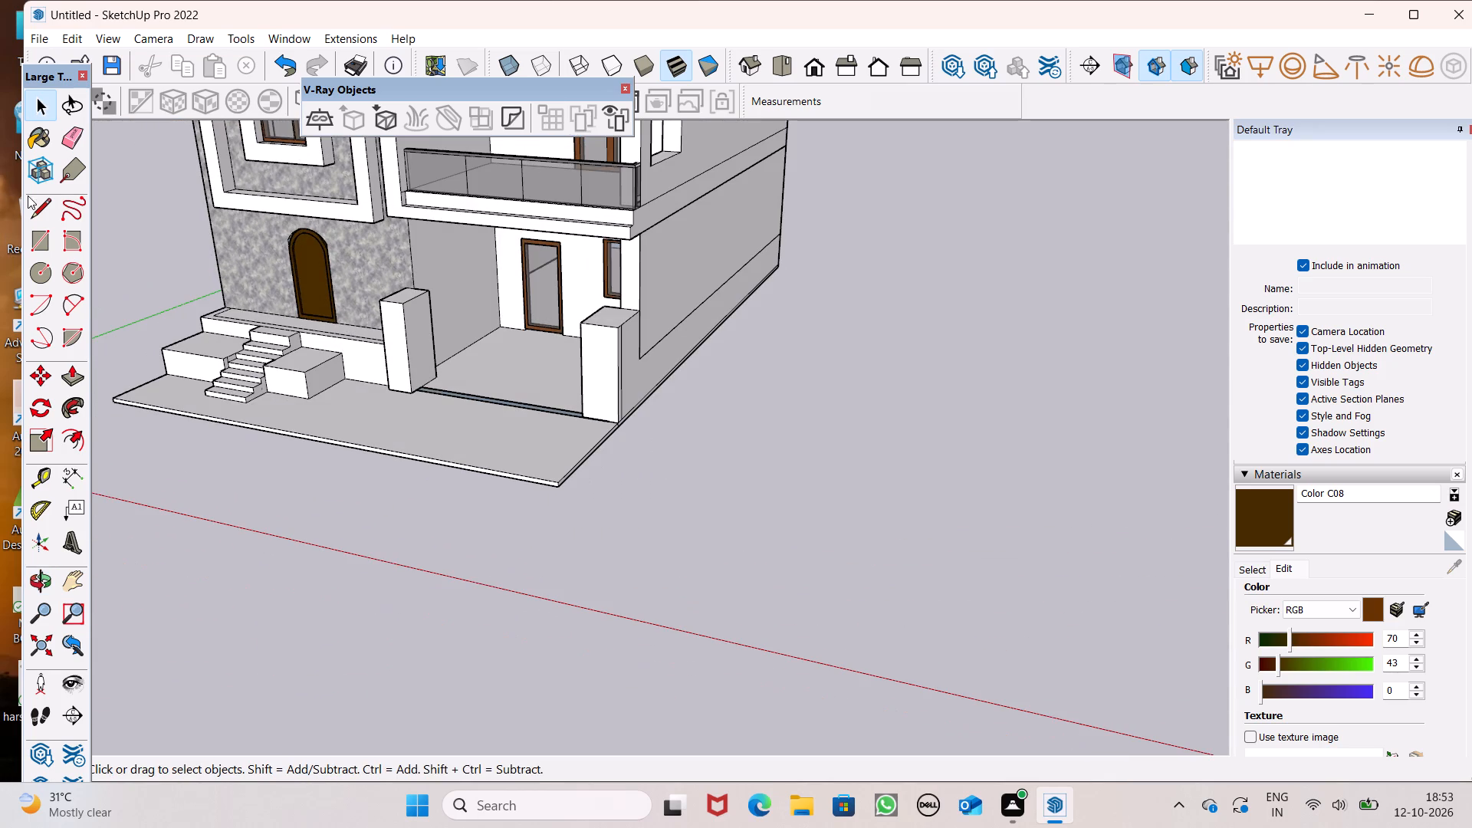
Draw a rectangle about 17' 11" by 9" to fill the narrow floor strip along the porch front between the pillars.
click(27, 225)
middle_drag(324, 322, 532, 468)
scroll(506, 480, up, 9)
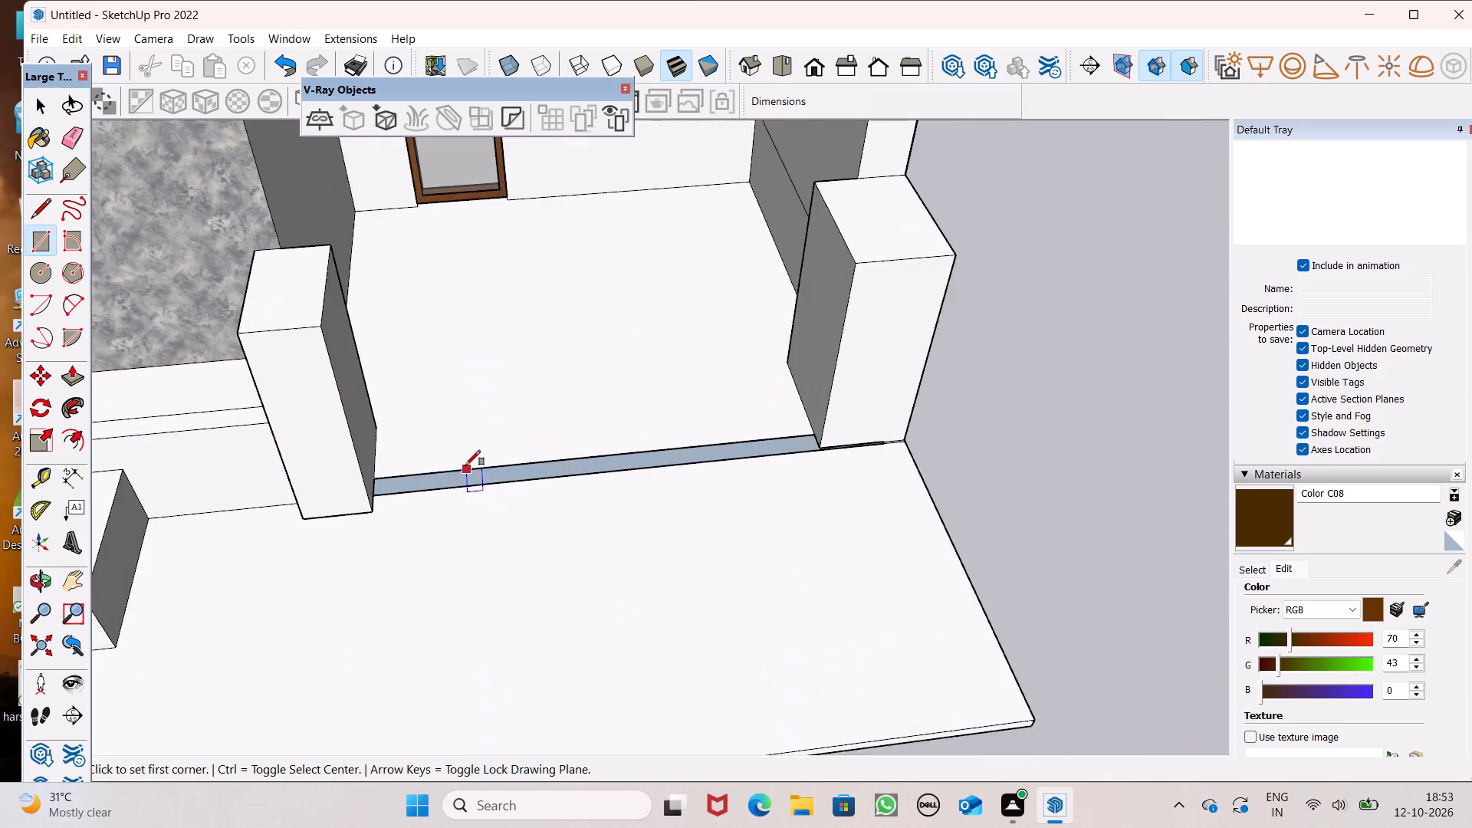
scroll(425, 452, up, 5)
click(337, 494)
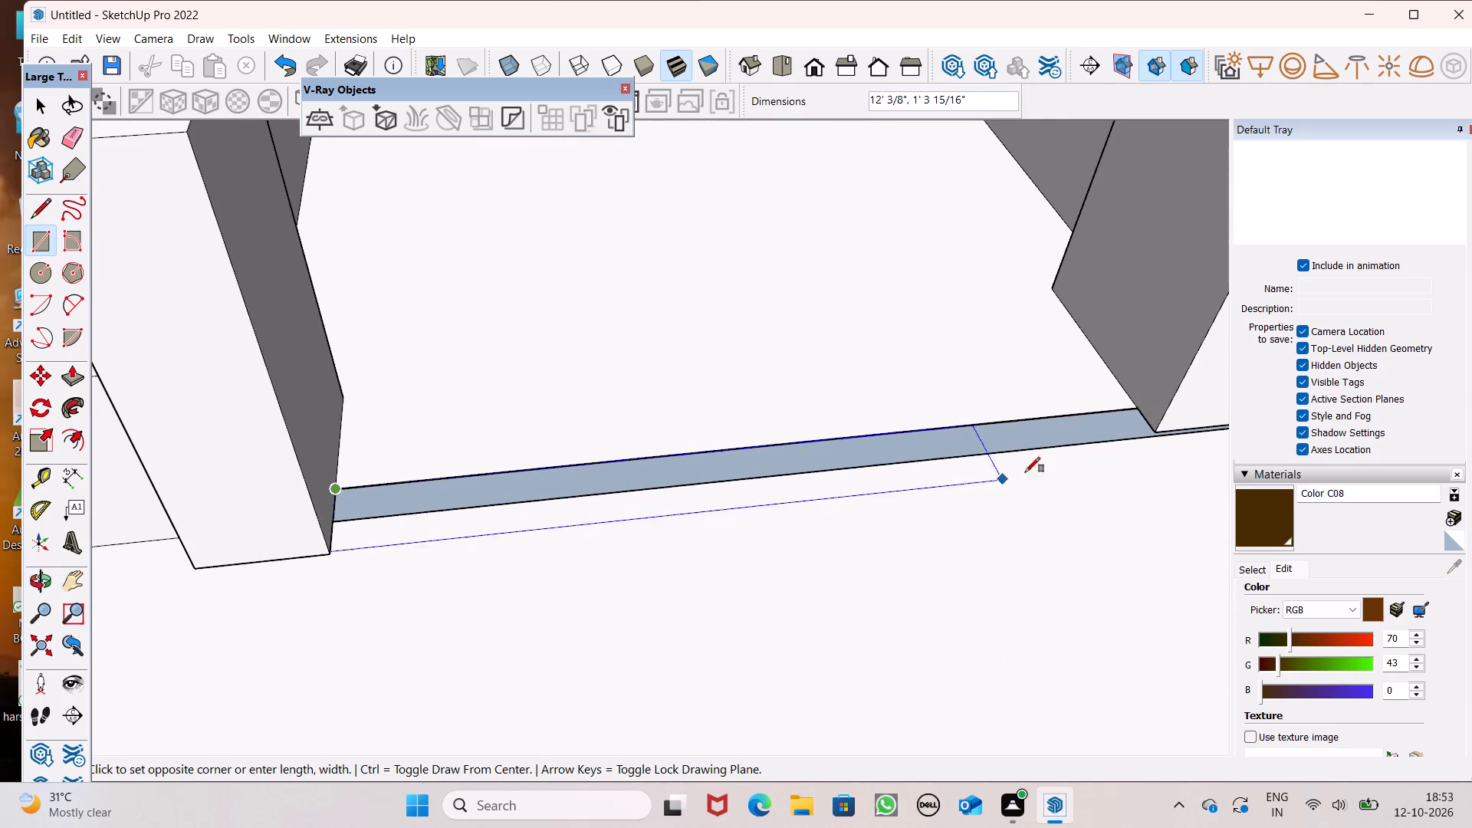
click(1231, 431)
scroll(780, 434, down, 5)
scroll(1080, 452, up, 15)
scroll(1084, 417, up, 8)
scroll(1151, 373, down, 7)
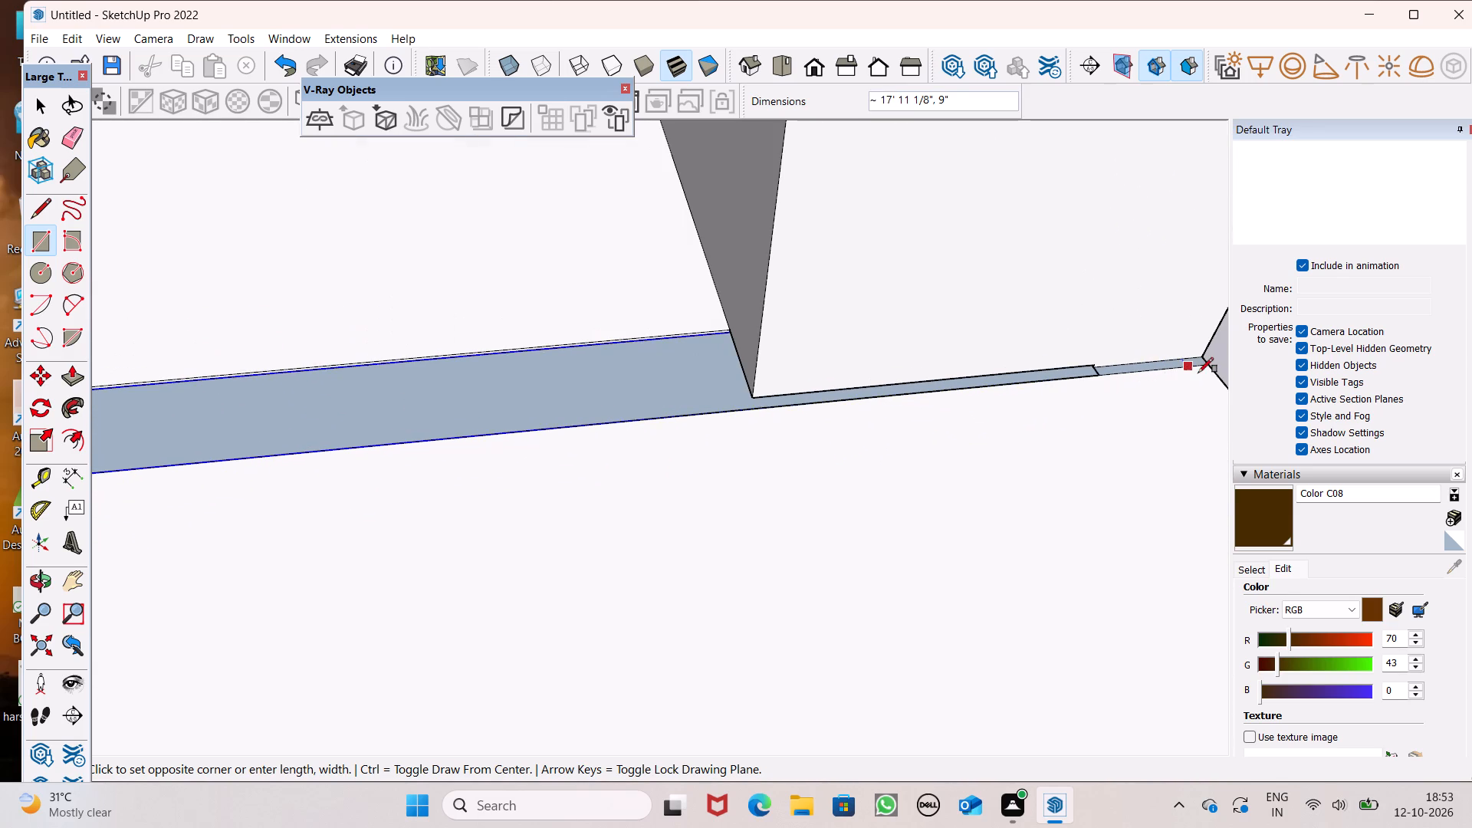
click(1214, 368)
scroll(728, 317, down, 5)
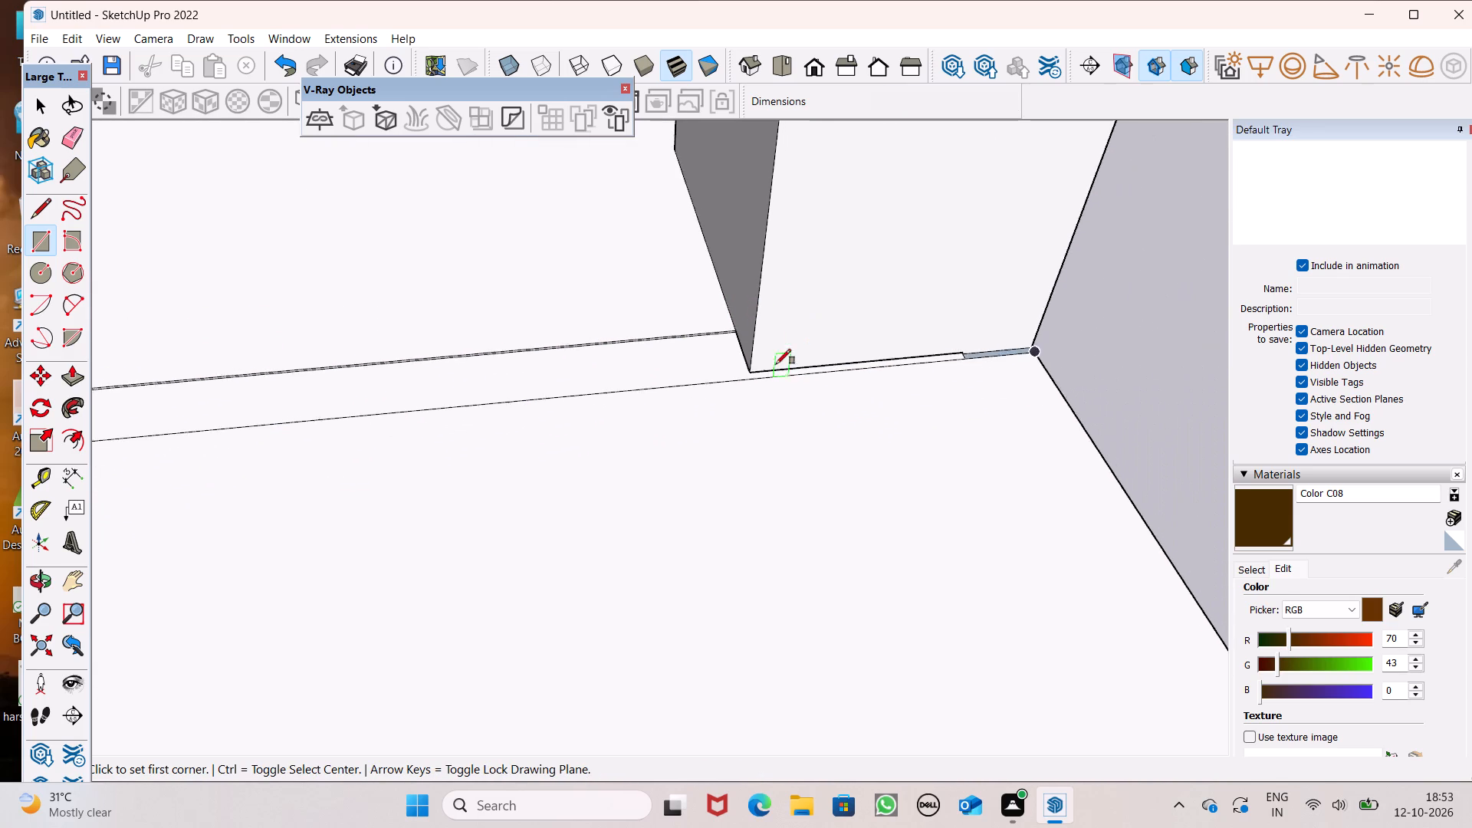
scroll(776, 364, down, 14)
key(space)
Narrow the outer porch pillar by pushing its inner side face back about 4 9/16", away from the porch opening.
scroll(458, 331, down, 4)
middle_drag(511, 342, 538, 264)
scroll(538, 264, up, 1)
scroll(226, 271, down, 2)
scroll(356, 350, down, 1)
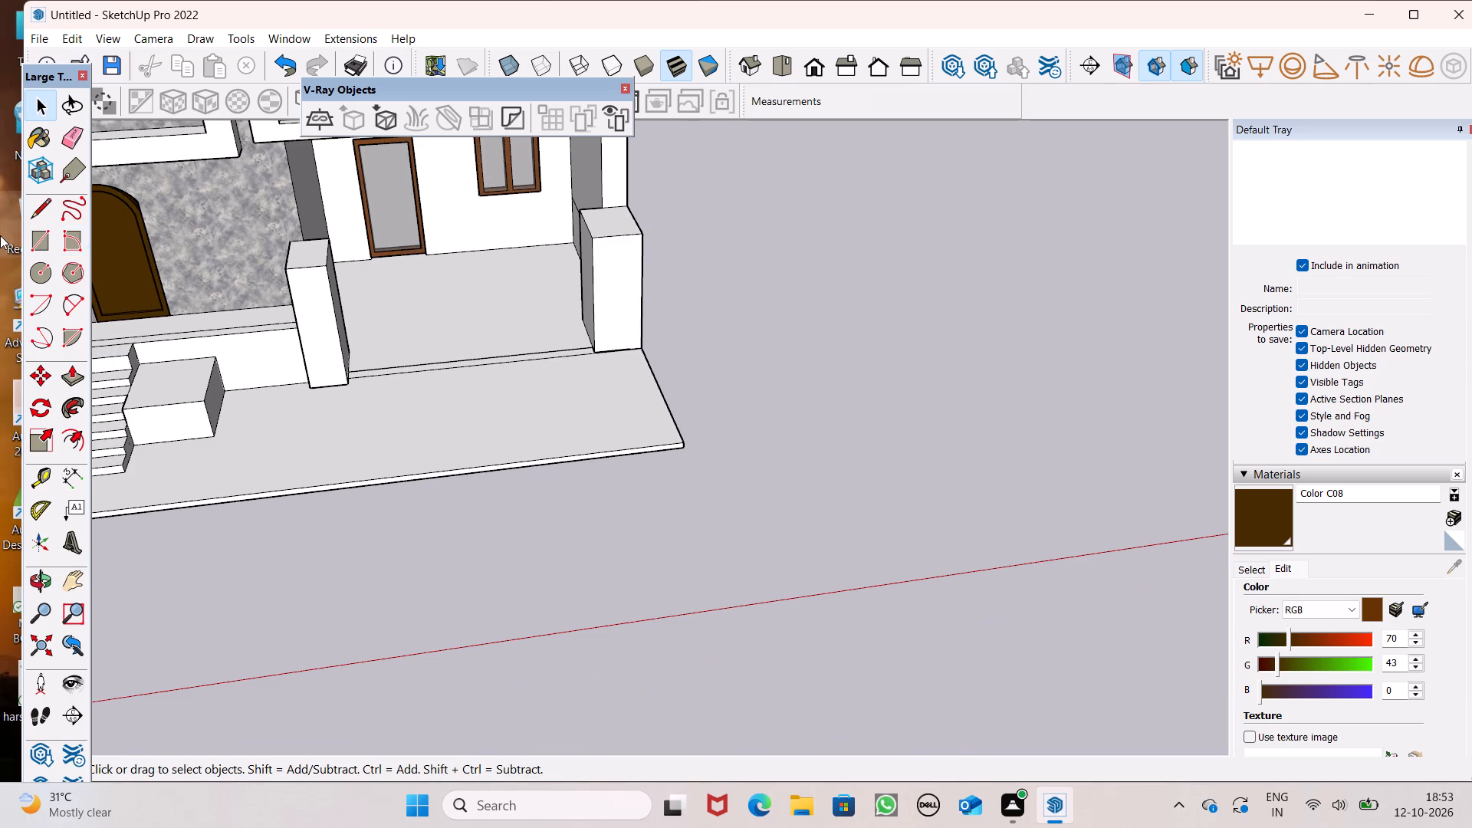
click(75, 383)
scroll(488, 243, up, 5)
drag(637, 263, 650, 264)
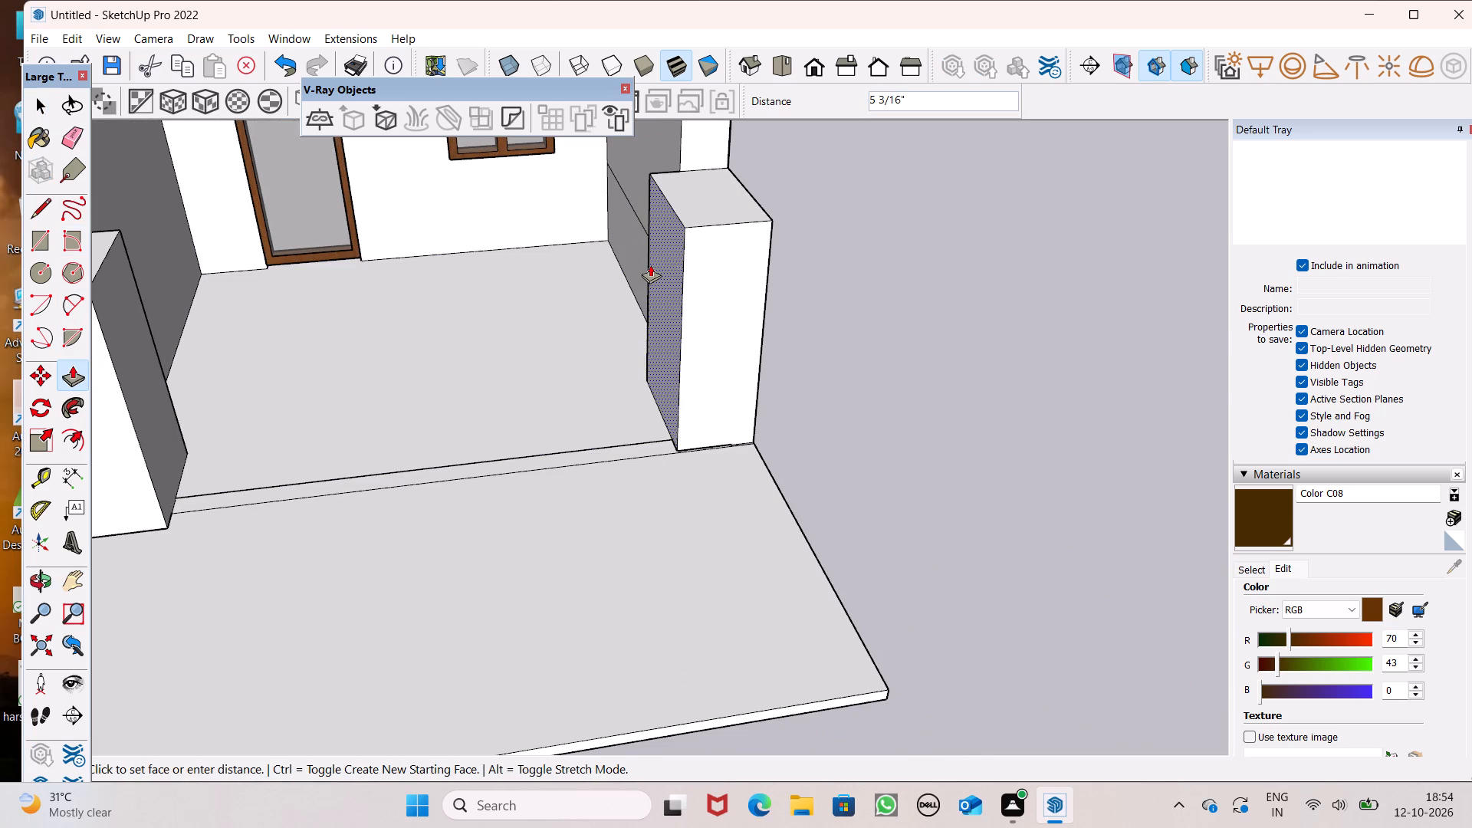
drag(650, 264, 649, 266)
Push/Pull the top of the porch pillar nearest the entrance stair up 3" as a new section.
scroll(659, 248, down, 4)
middle_drag(637, 285, 636, 139)
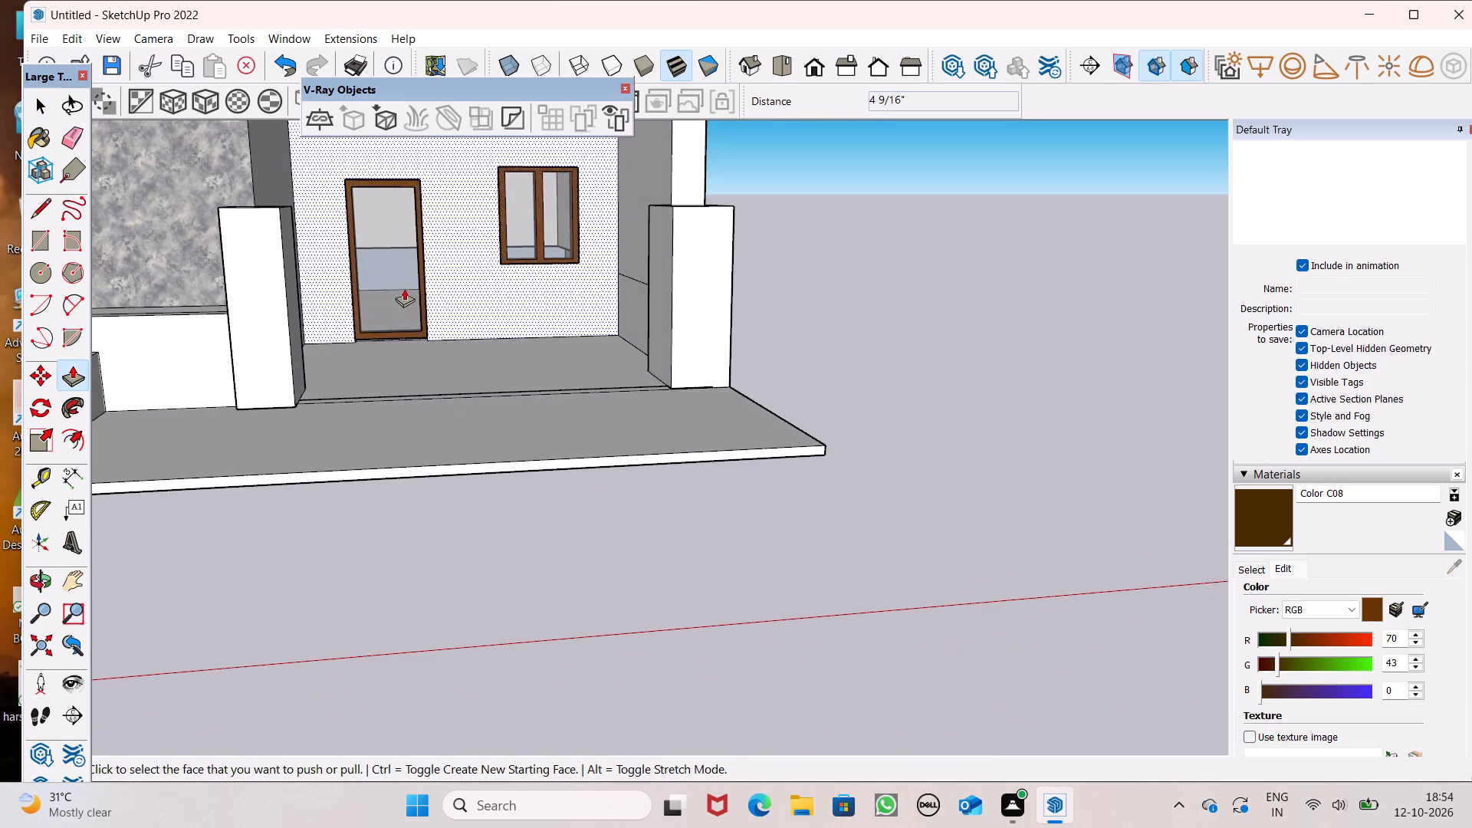
scroll(317, 285, down, 10)
middle_drag(337, 266, 291, 478)
scroll(262, 281, up, 5)
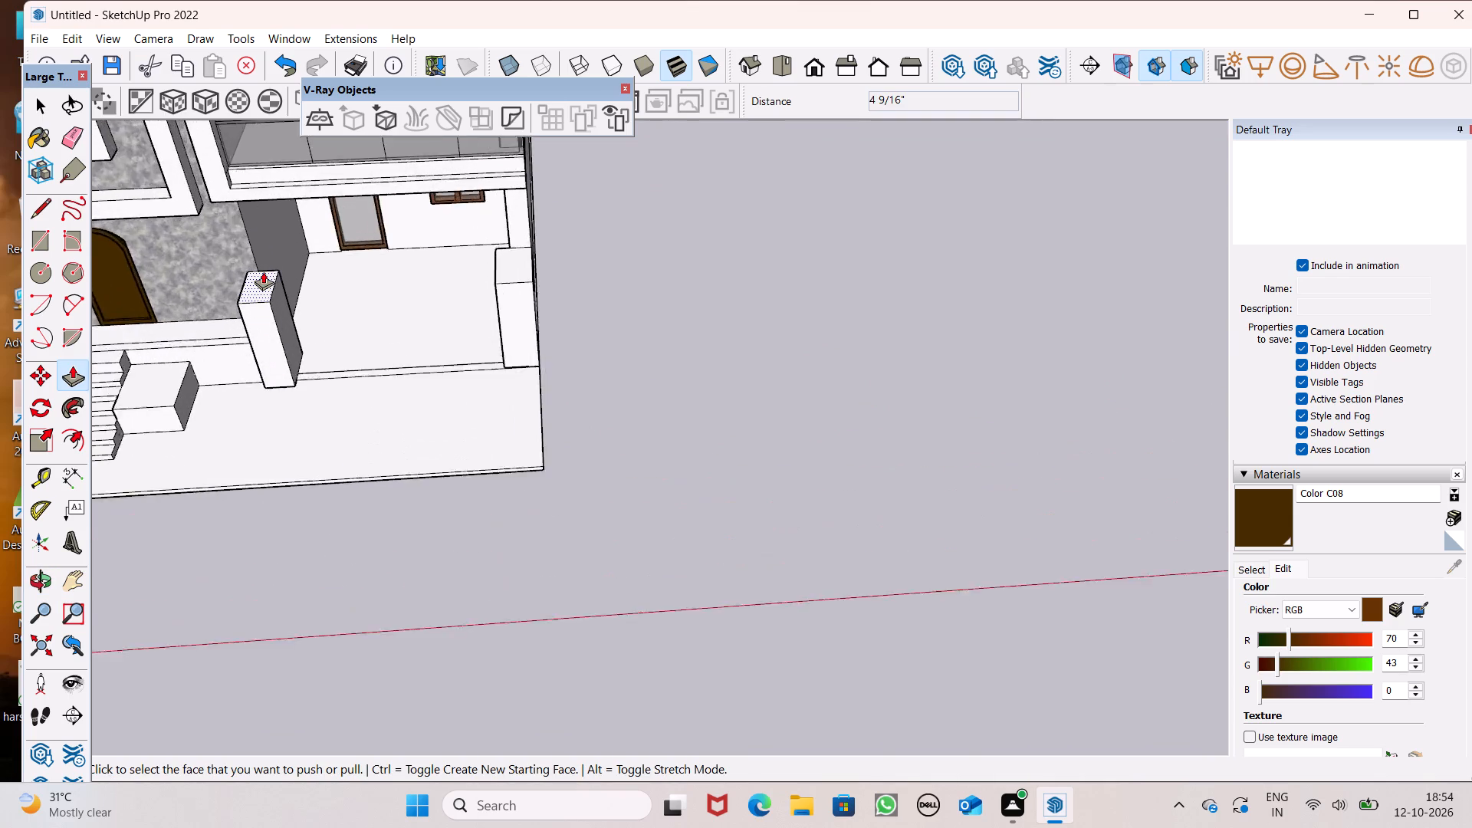
scroll(263, 271, up, 8)
drag(264, 297, 264, 289)
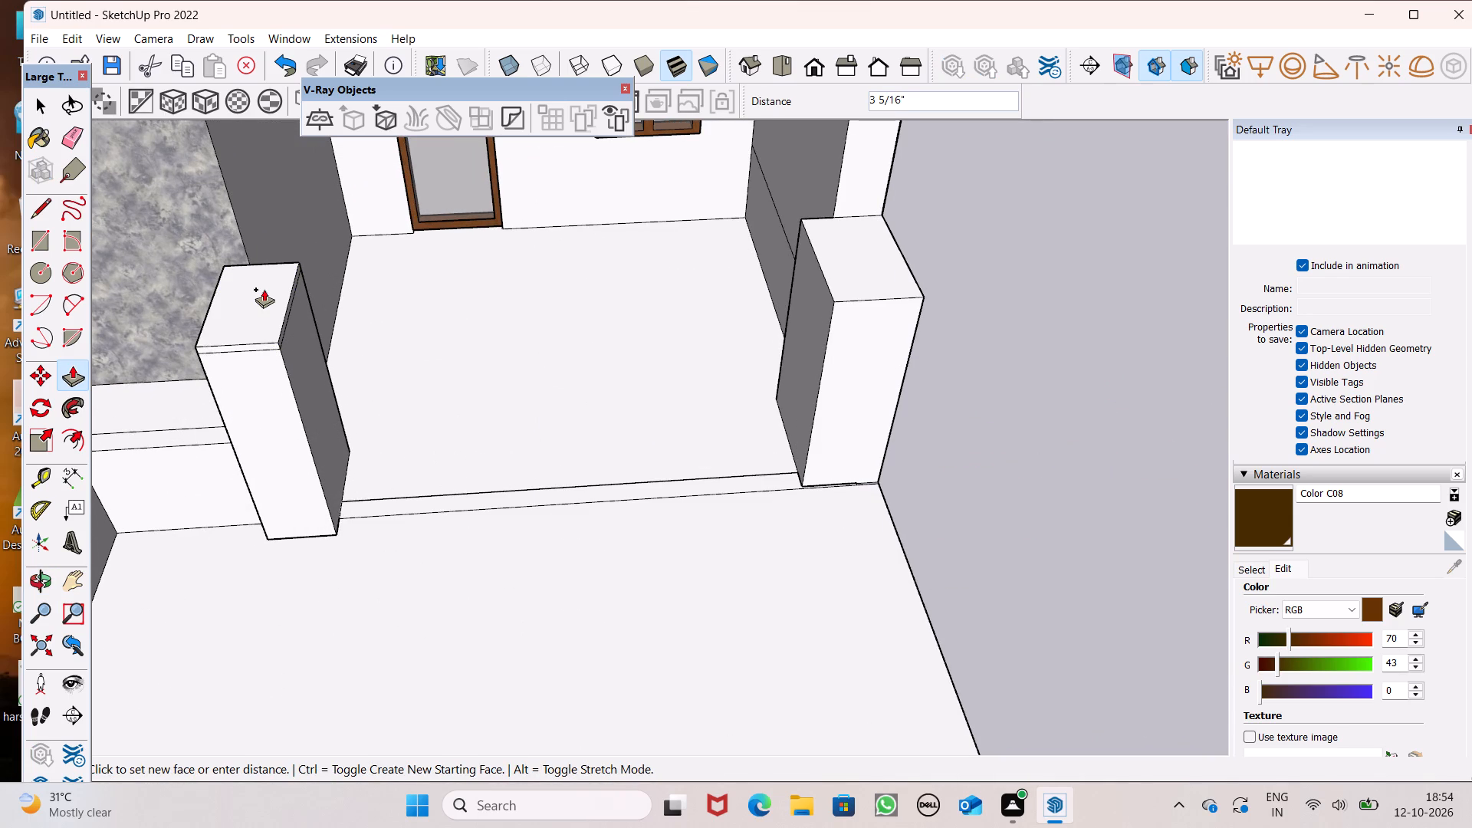
drag(264, 289, 263, 288)
text(3")
key(Return)
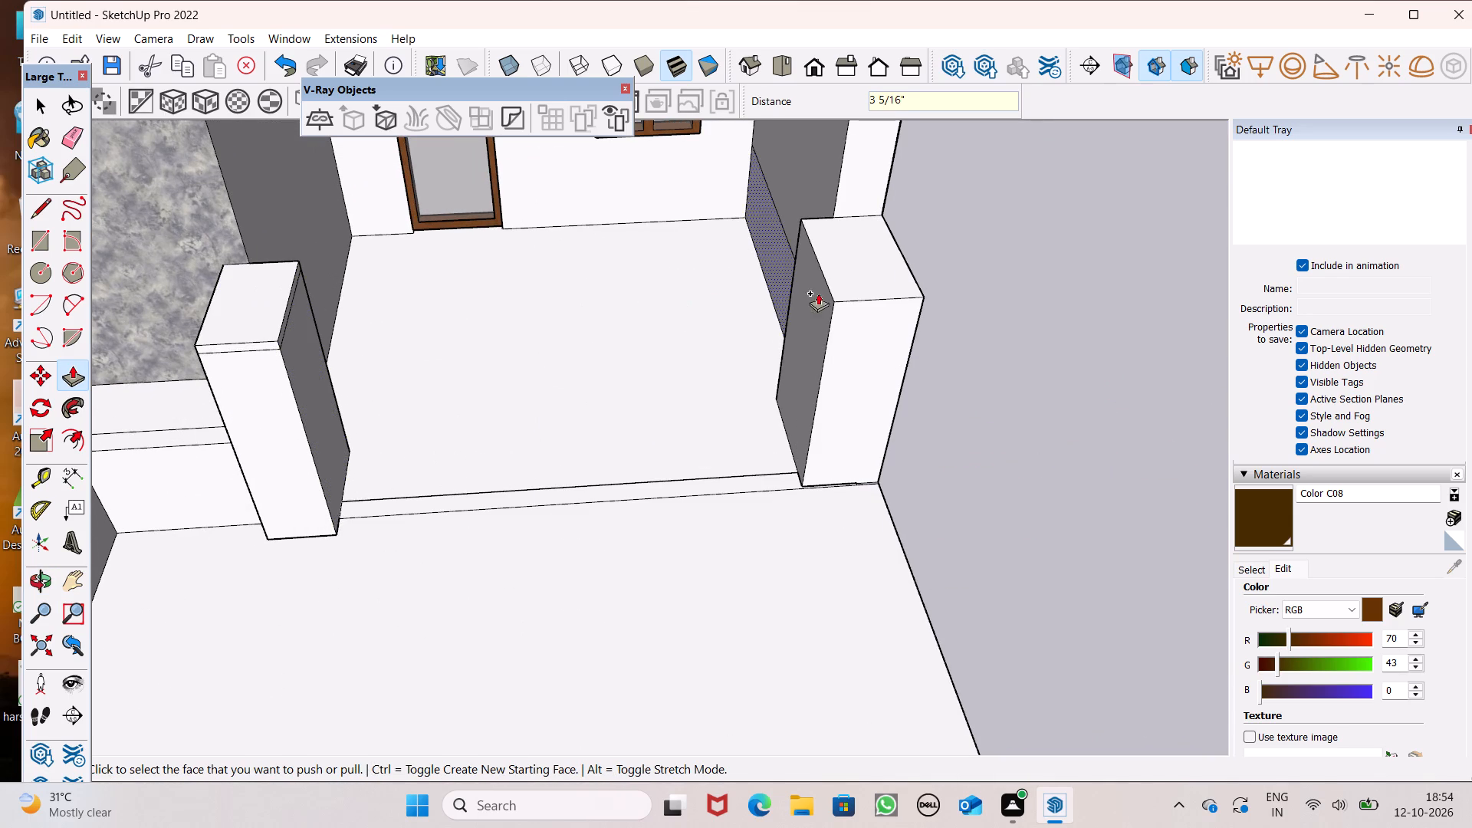
Push/Pull the top of the outer porch pillar up 3" as a new section.
drag(842, 286, 842, 275)
text(3")
drag(842, 275, 842, 274)
key(Return)
scroll(583, 250, down, 6)
key(space)
Paint the first-floor balcony's back wall and ceiling with Wood Lumber ButtJoined from the Wood materials.
scroll(577, 277, down, 4)
middle_drag(578, 356, 556, 226)
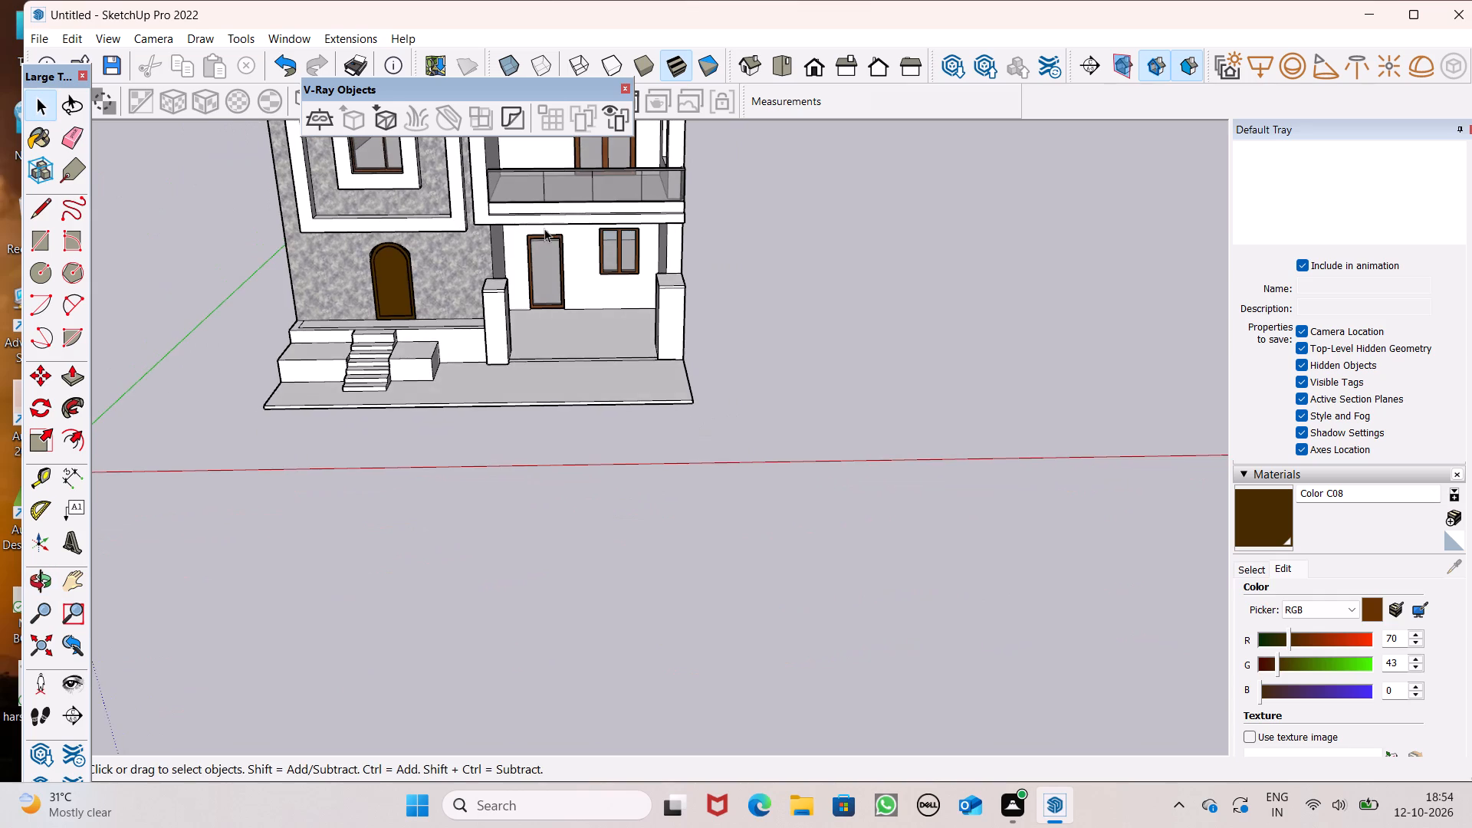
scroll(491, 251, up, 1)
scroll(441, 363, down, 2)
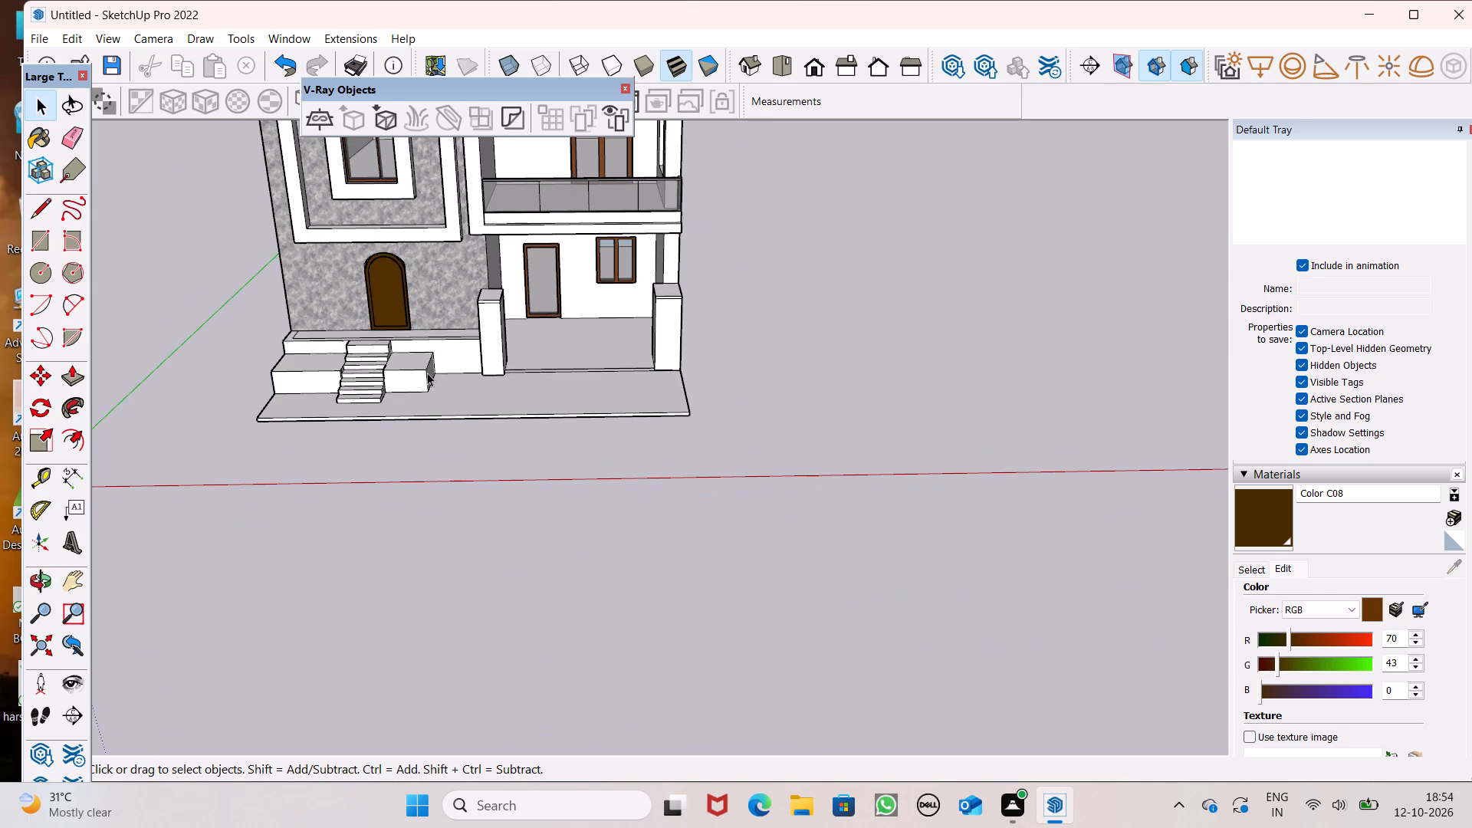
scroll(123, 443, down, 2)
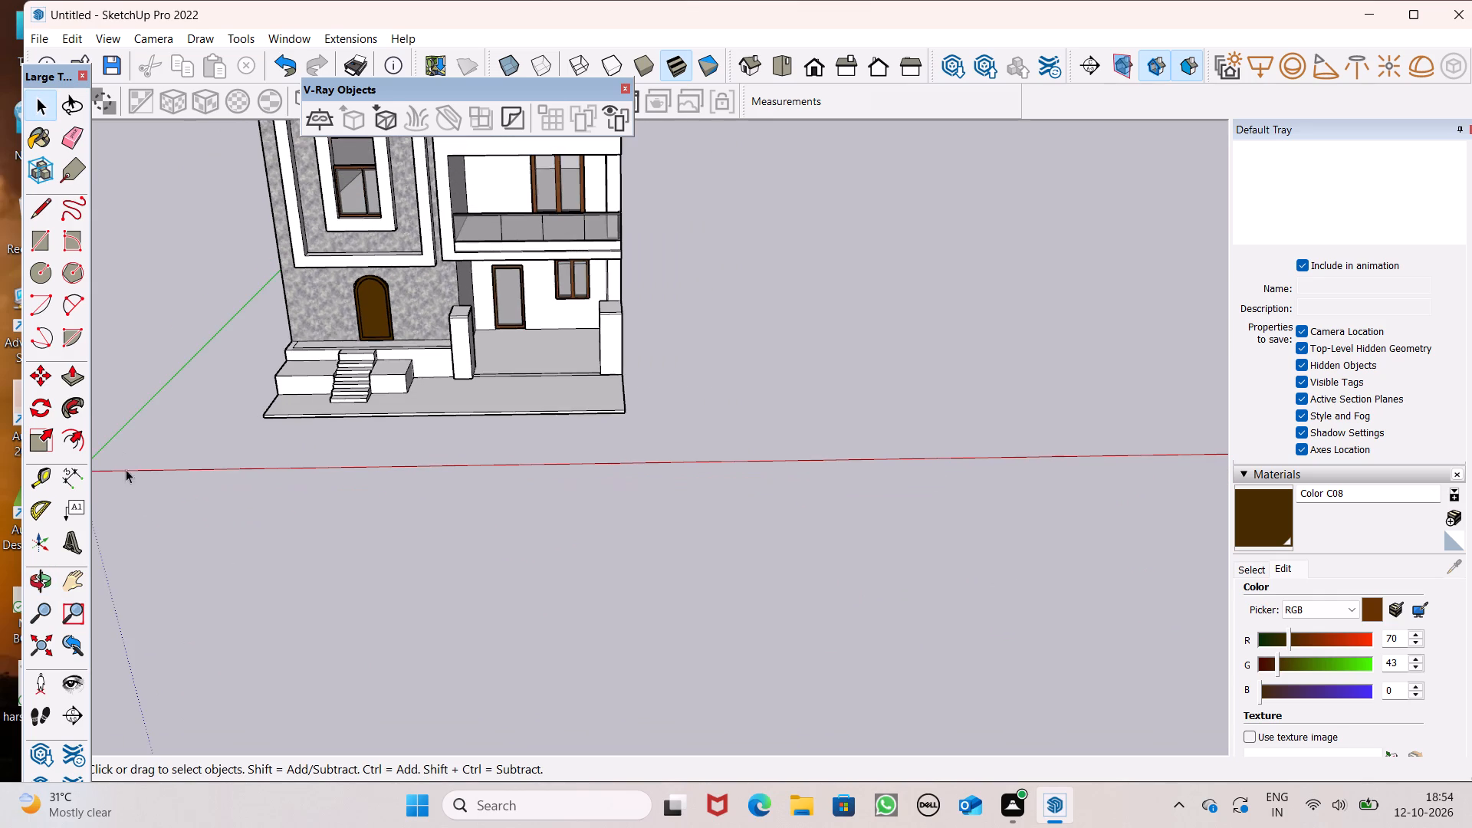
scroll(153, 472, down, 5)
middle_drag(221, 347, 278, 260)
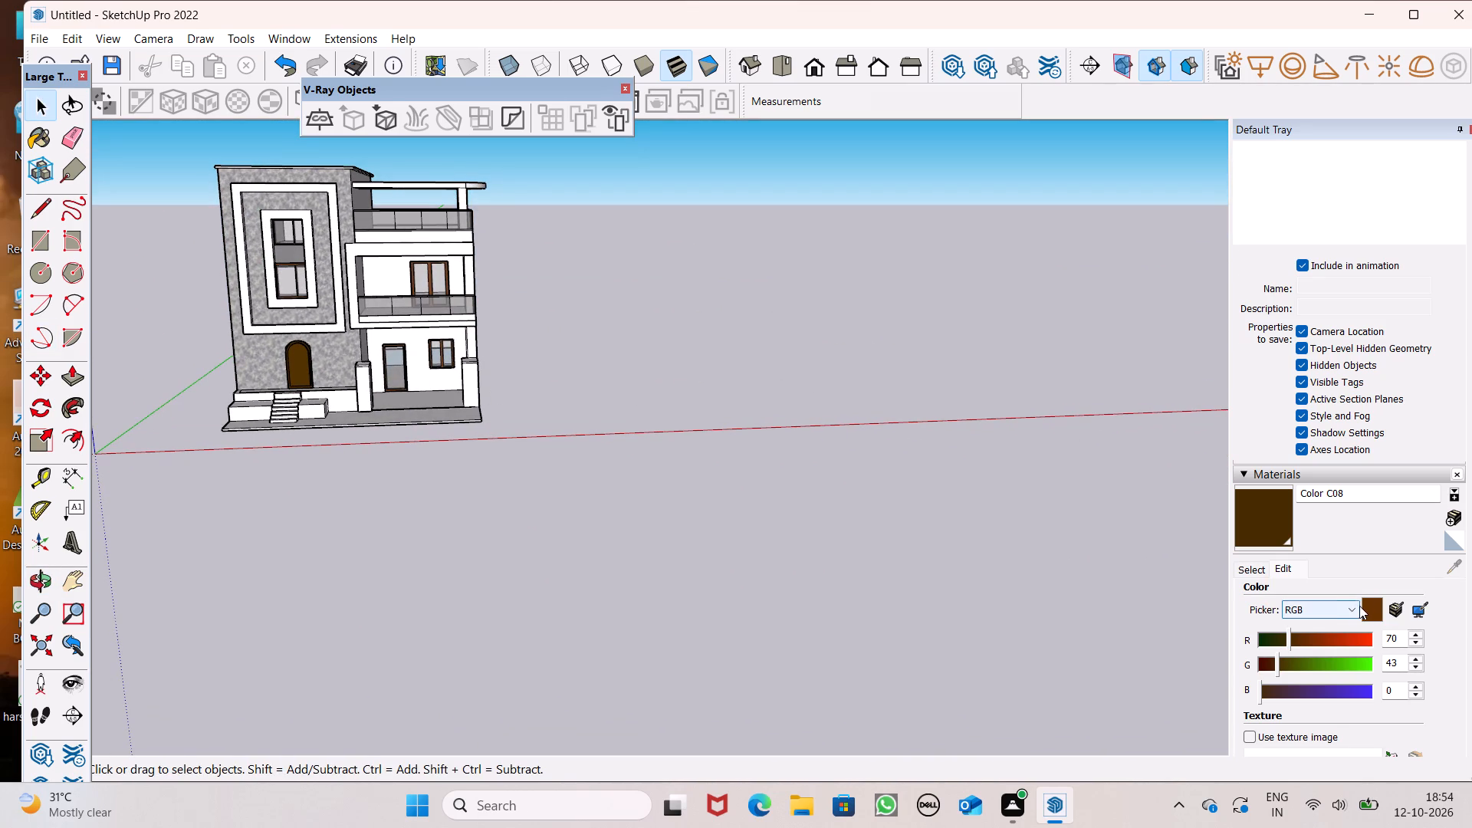
click(1264, 569)
scroll(1312, 552, down, 7)
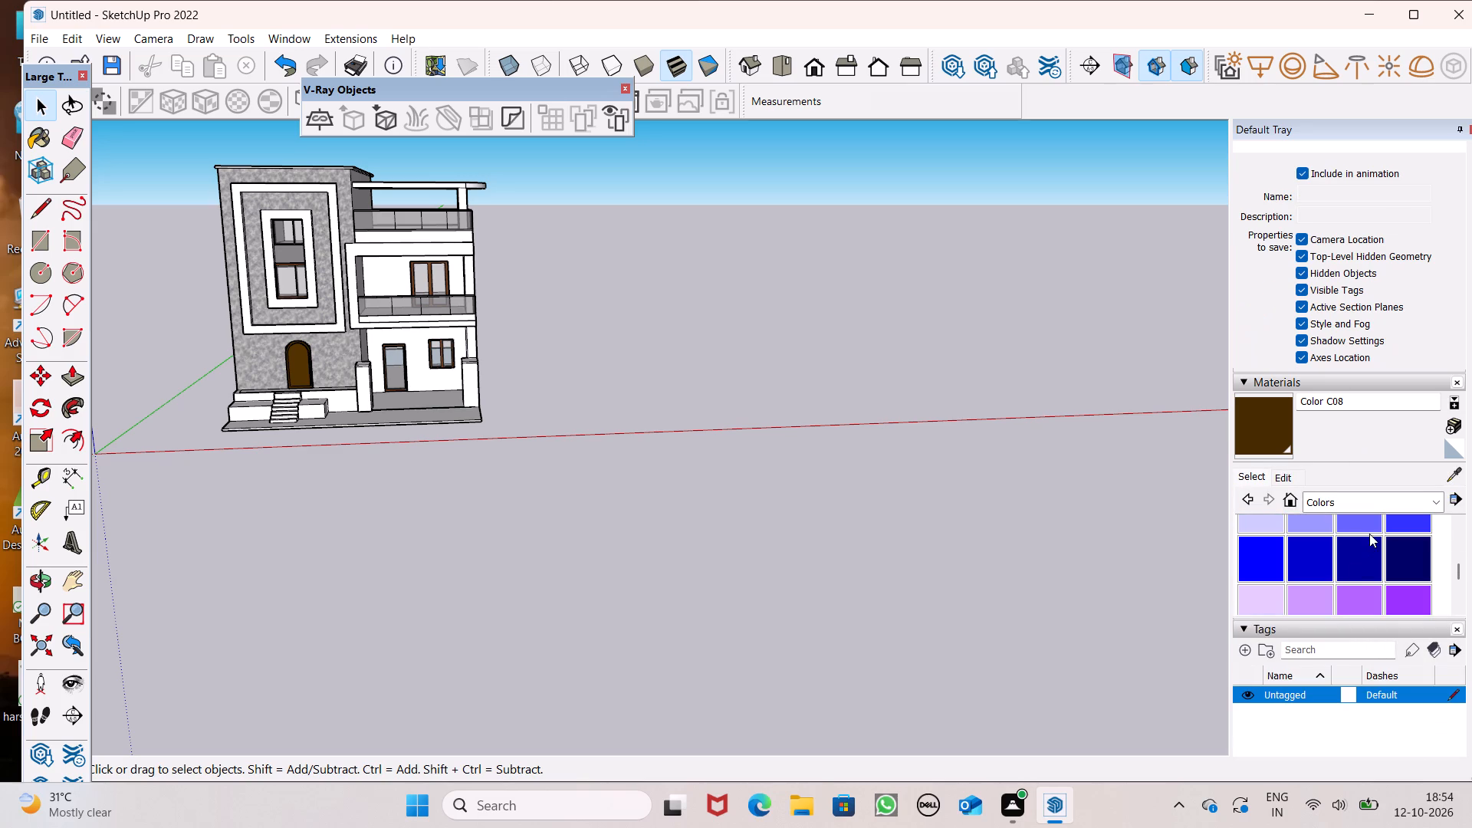
click(1375, 513)
click(1375, 511)
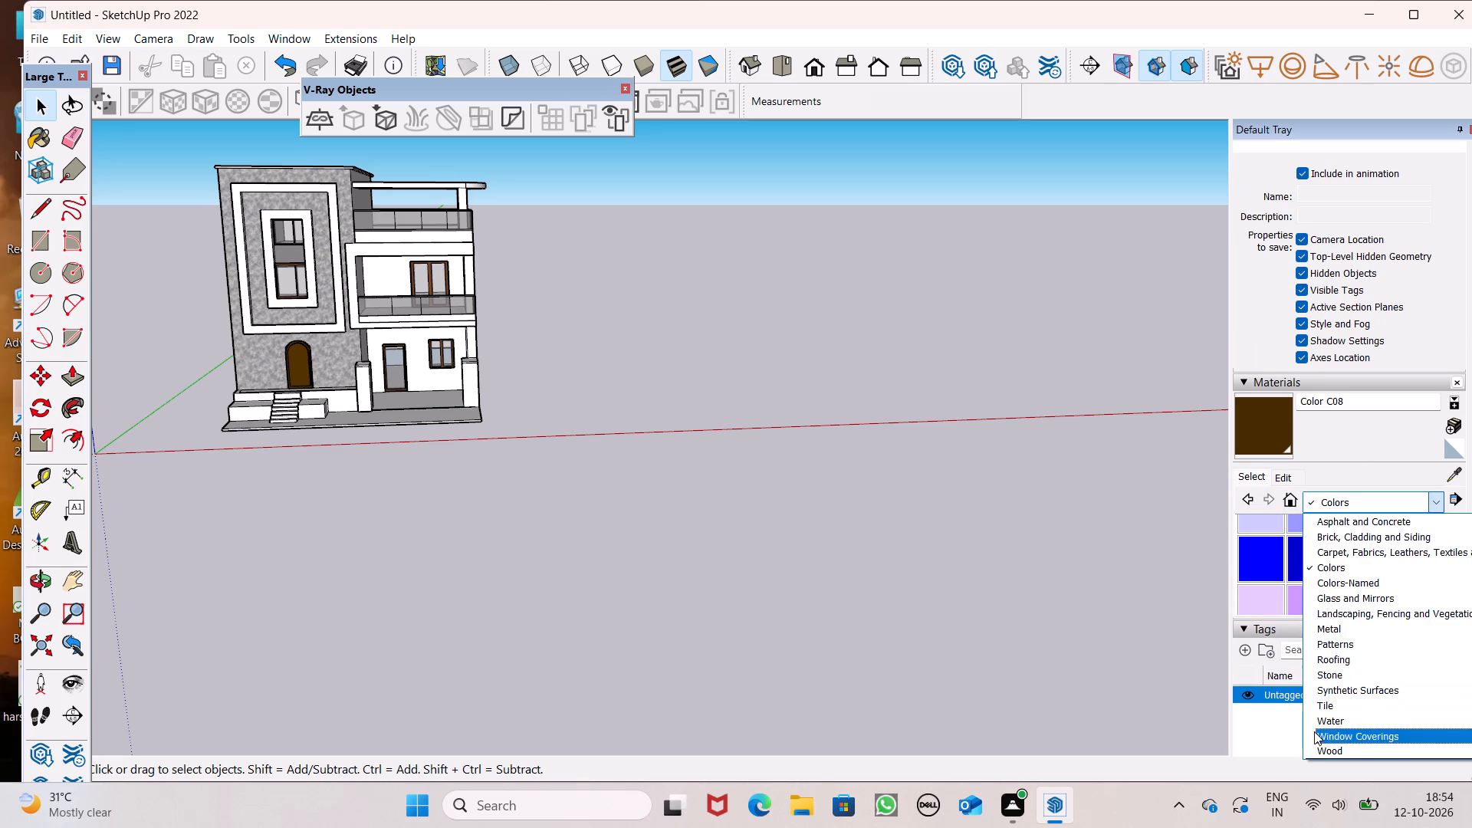
drag(1303, 752, 1306, 744)
click(1387, 754)
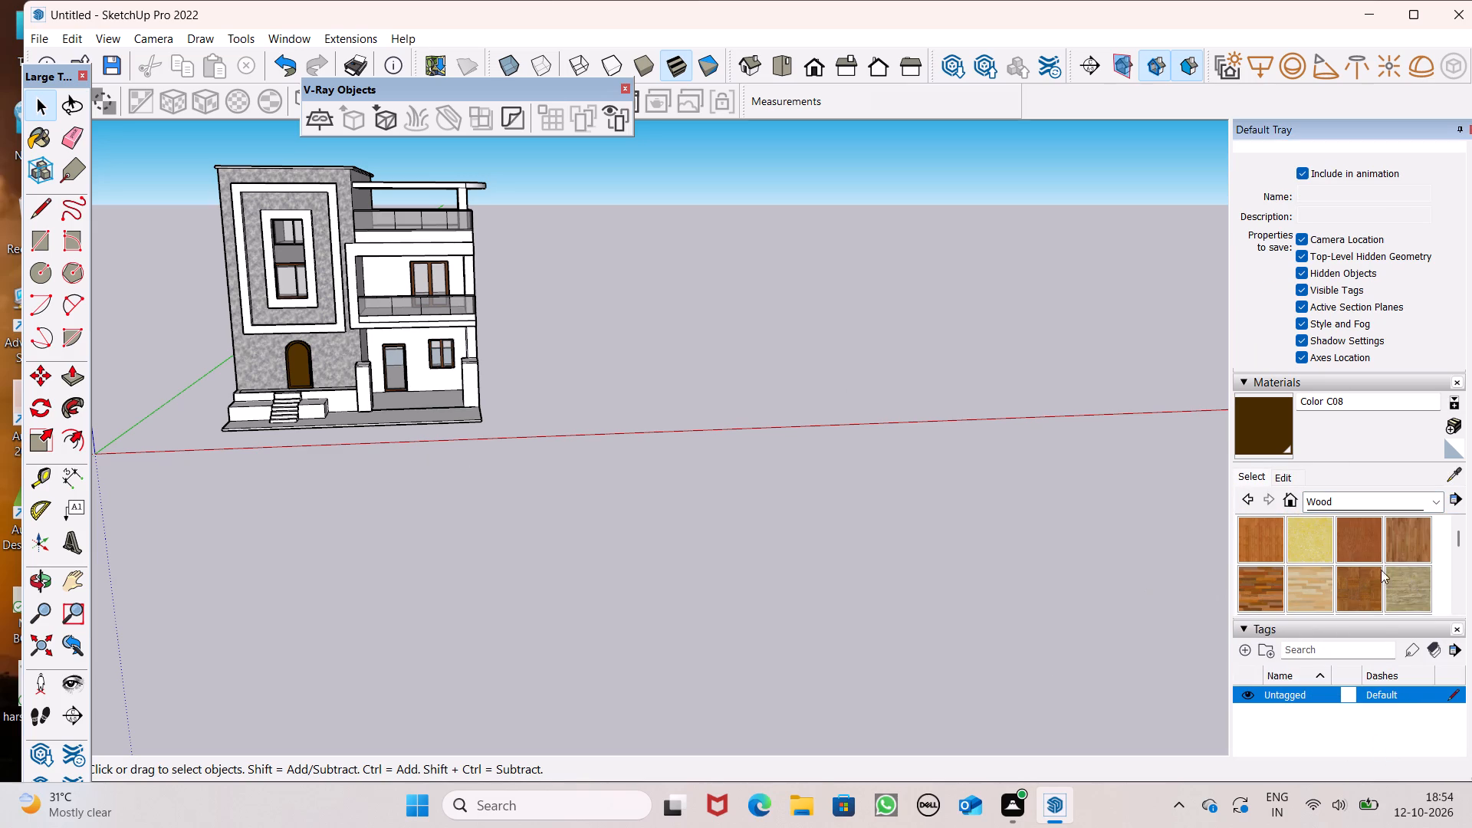
scroll(1359, 567, down, 1)
scroll(1359, 567, up, 1)
click(1398, 581)
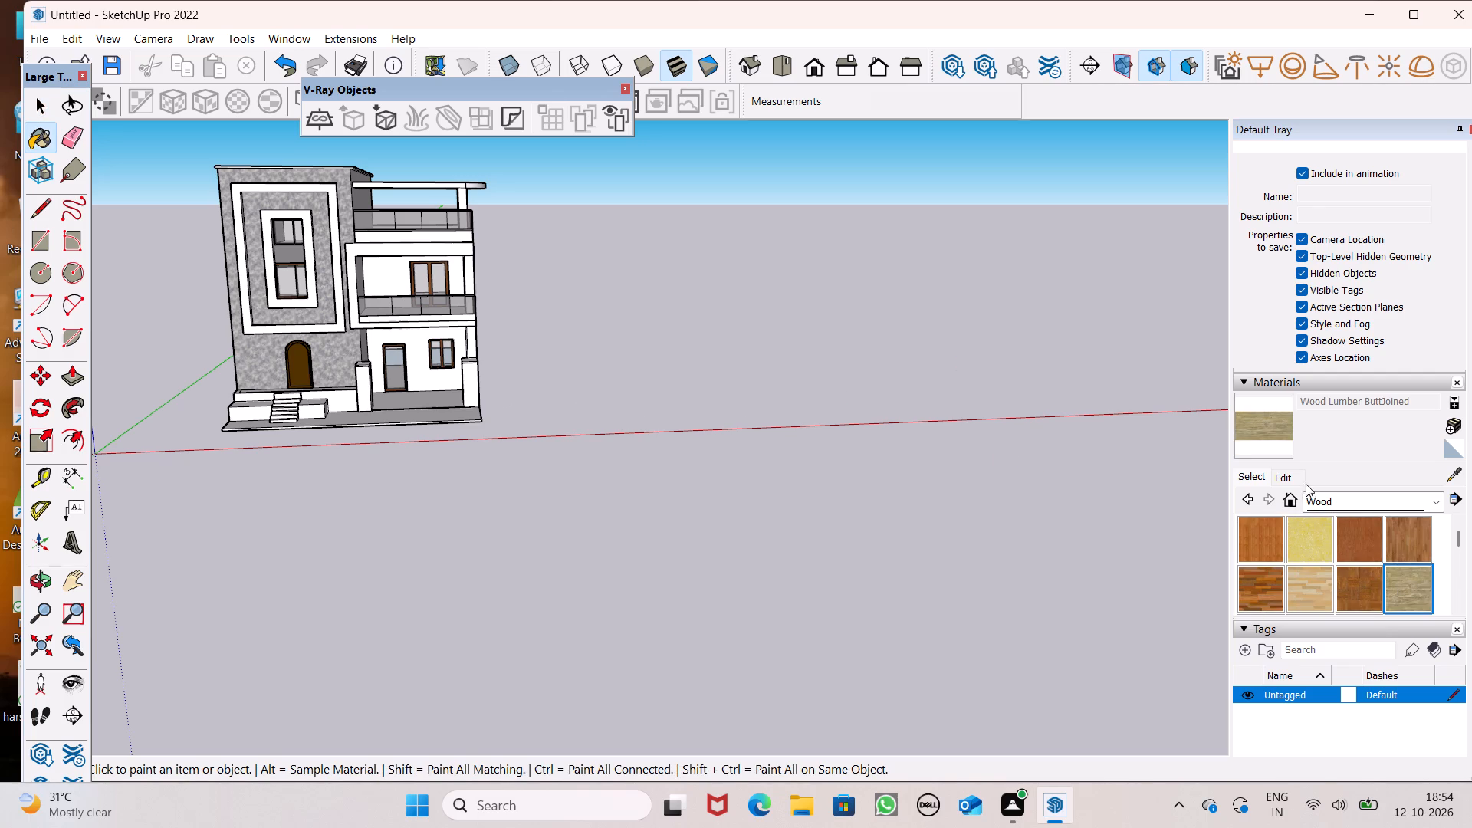
scroll(340, 293, up, 8)
scroll(455, 206, up, 6)
click(443, 251)
middle_drag(475, 301, 480, 118)
scroll(475, 301, up, 1)
click(478, 187)
scroll(658, 321, down, 5)
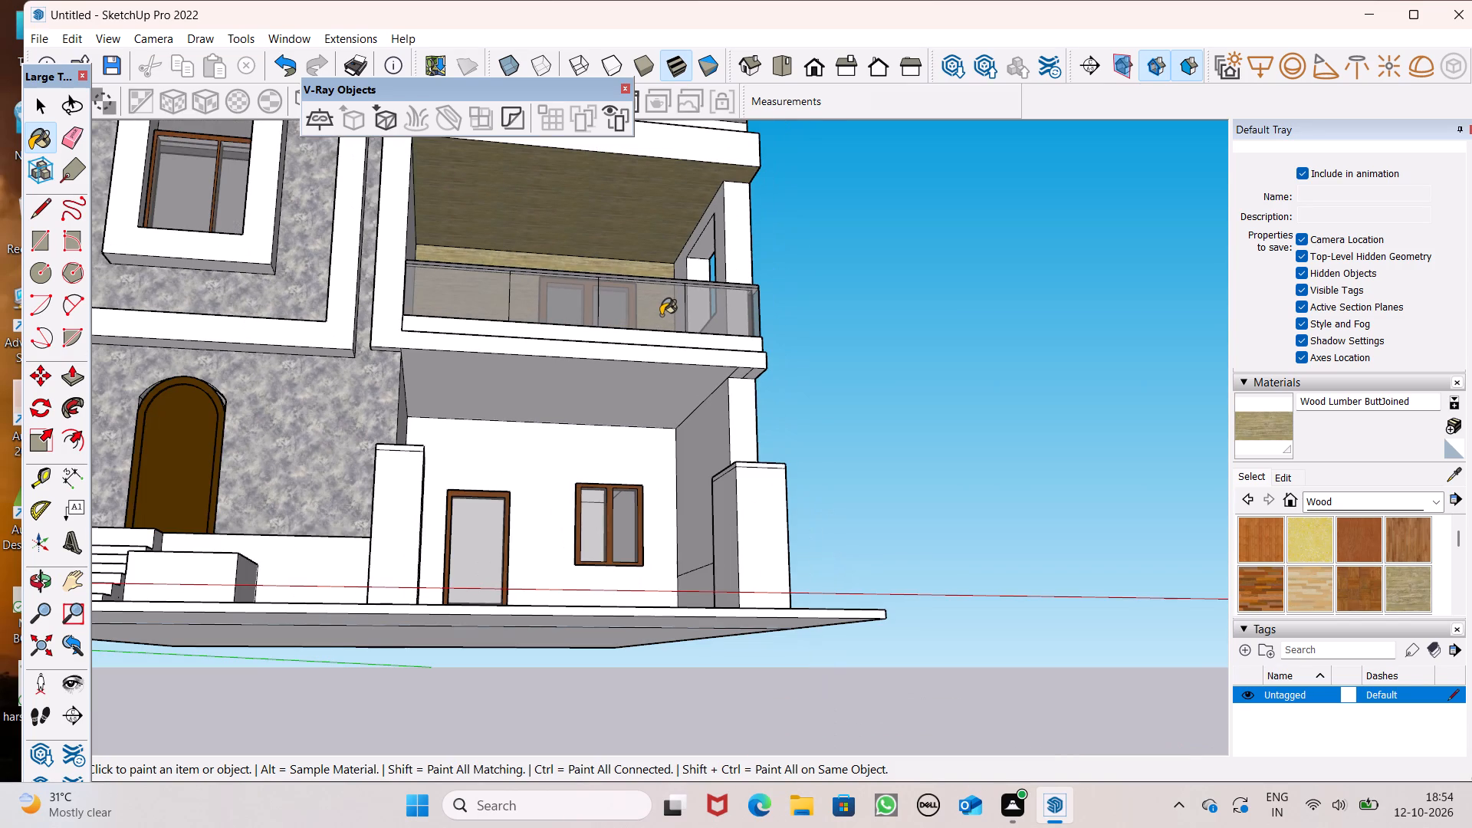
Paint the ground-floor porch's ceiling and back wall with Wood Lumber ButtJoined.
scroll(581, 386, up, 1)
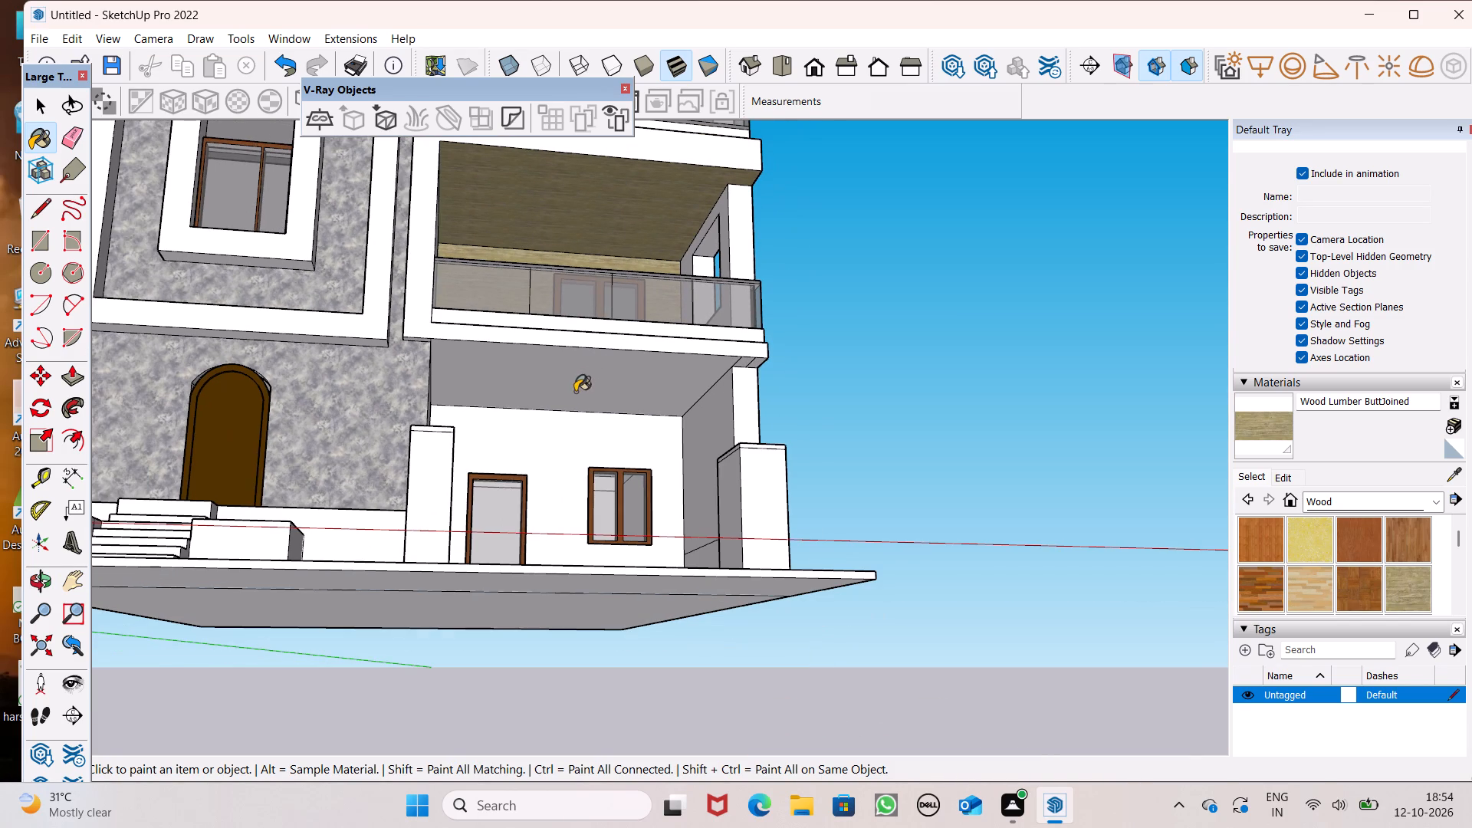
click(569, 386)
click(570, 423)
scroll(614, 350, down, 4)
Paint the balcony and porch side walls next to the stone-clad tower with Wood Lumber ButtJoined.
middle_drag(616, 387, 541, 566)
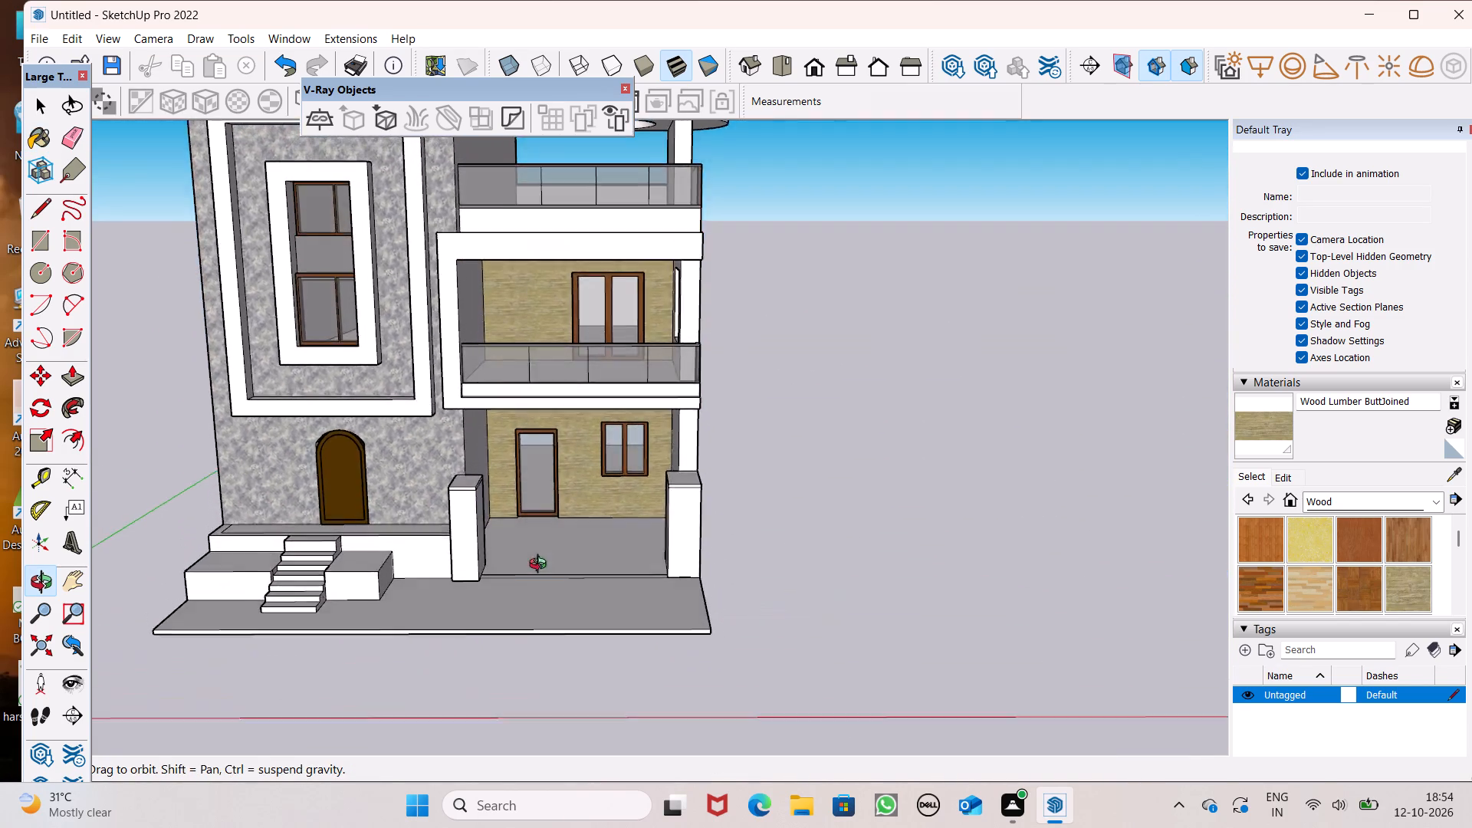
middle_drag(541, 566, 421, 566)
scroll(477, 356, up, 5)
click(461, 289)
click(490, 494)
scroll(532, 358, down, 7)
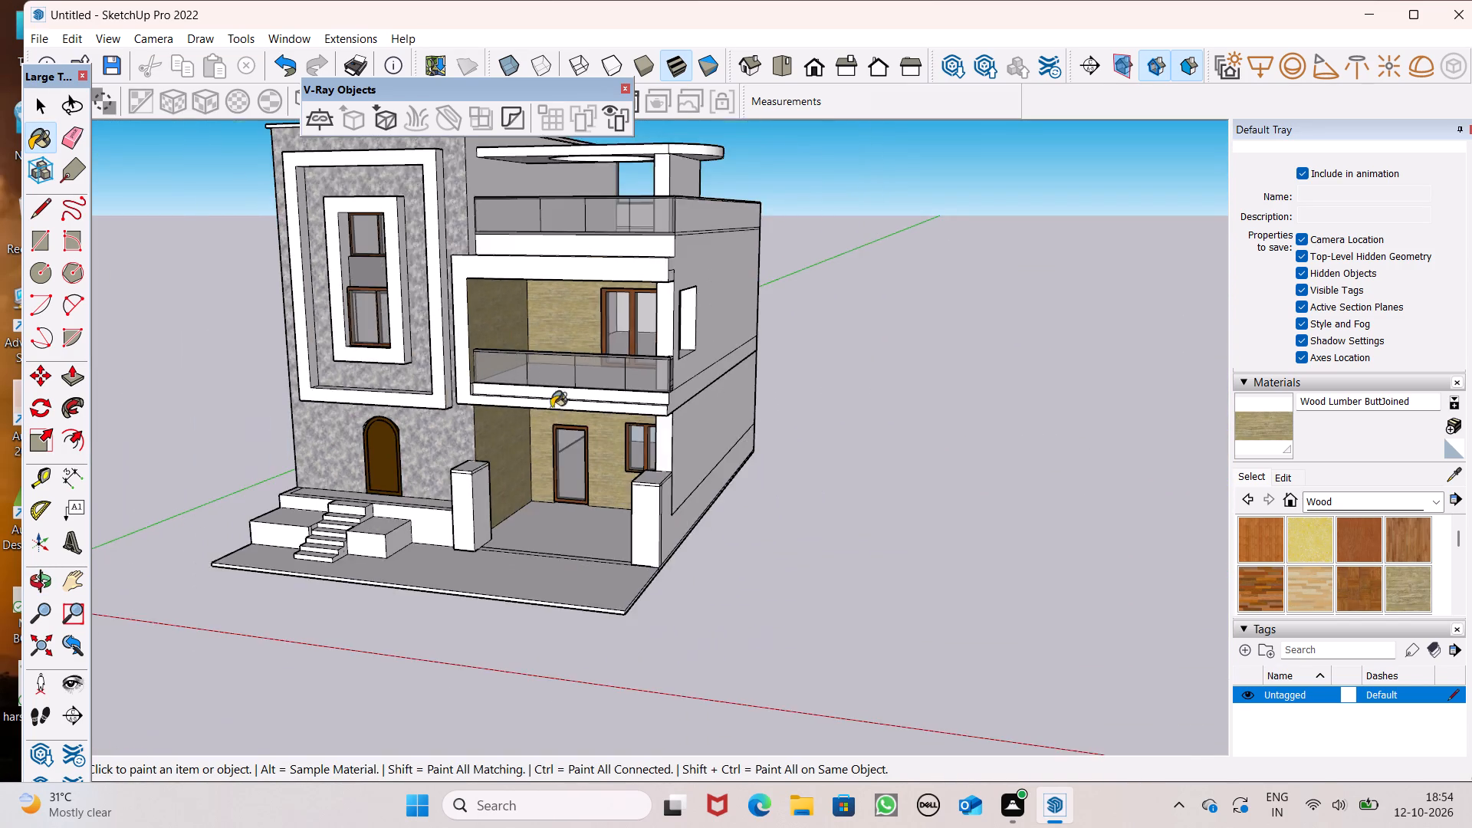
Paint the inner faces of the outer side walls on the balcony and porch with Wood Lumber ButtJoined, including the porch wall's lower part.
middle_drag(544, 428, 792, 397)
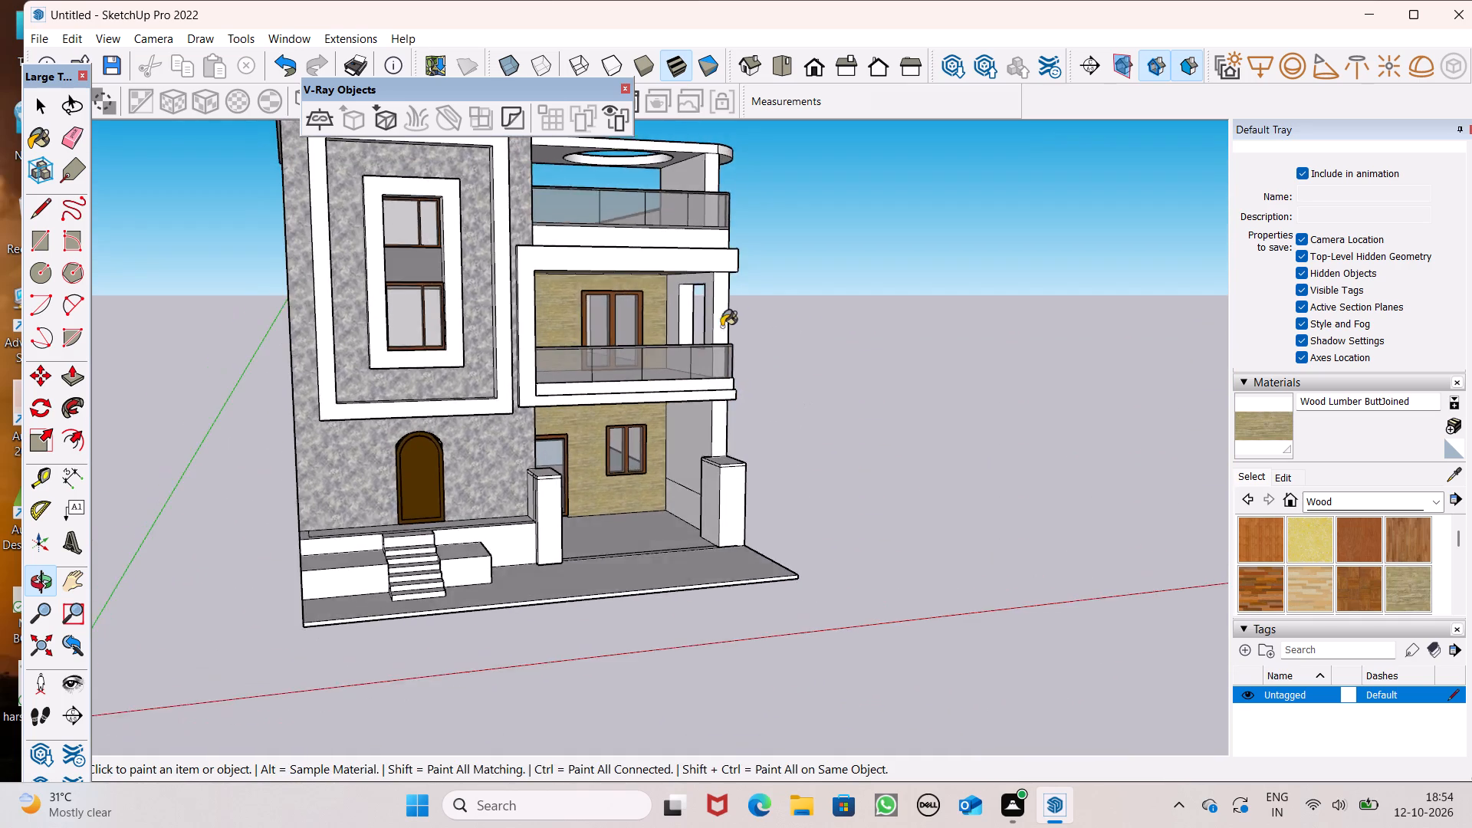
scroll(729, 318, up, 6)
click(697, 323)
click(680, 497)
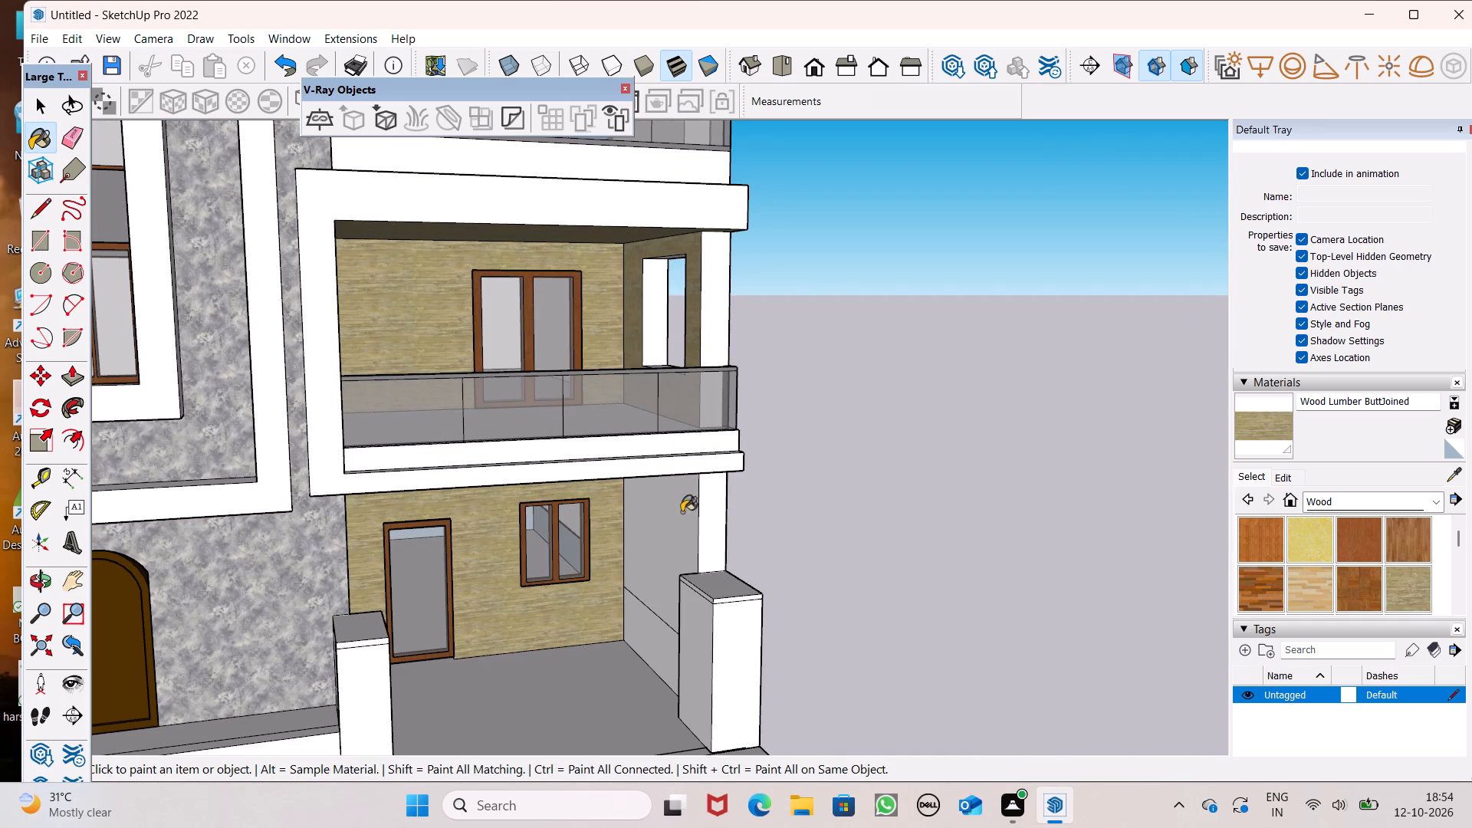
drag(649, 639, 644, 626)
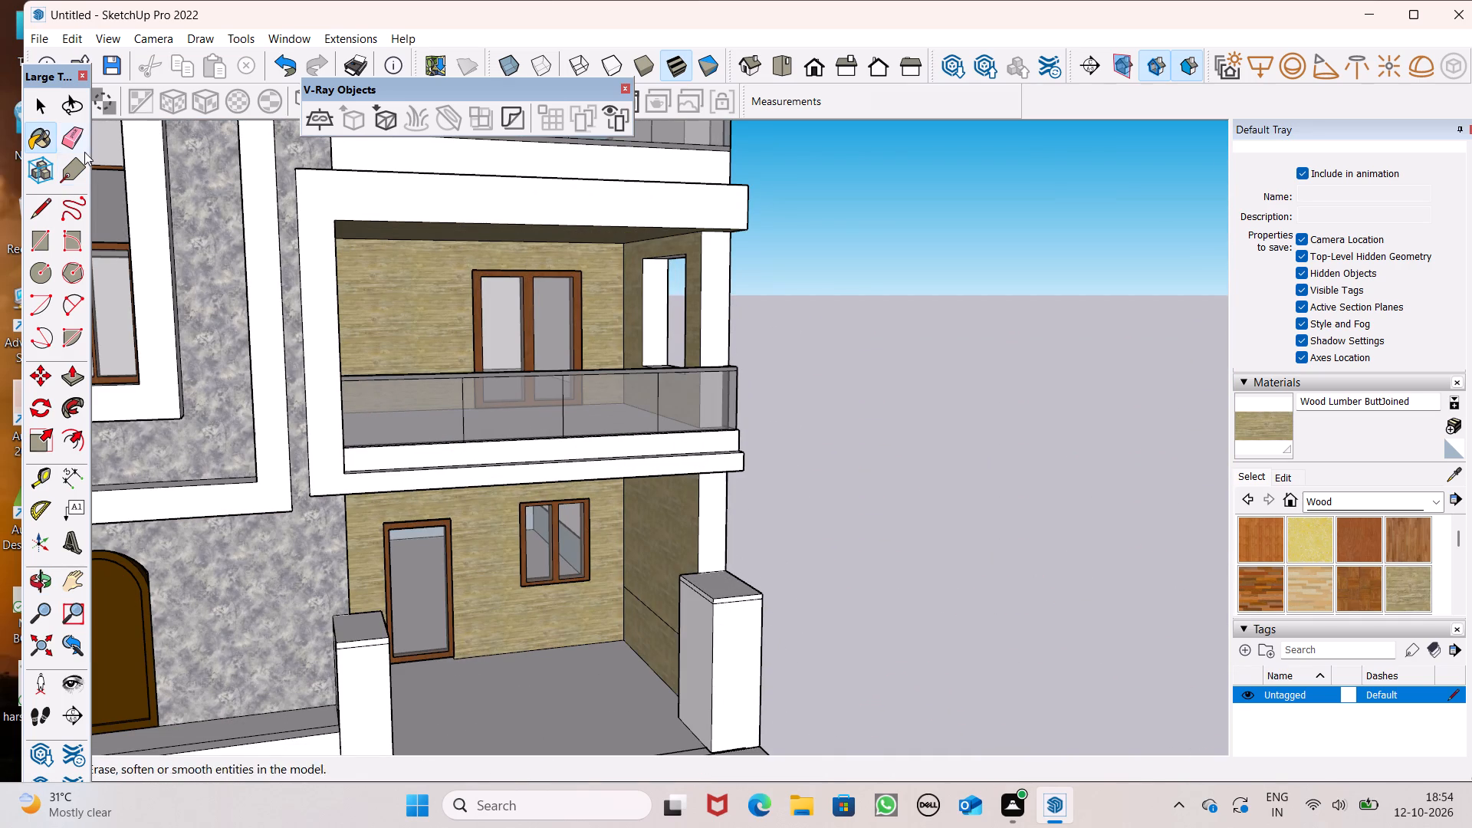
Erase the leftover line dividing the porch's outer side wall.
click(73, 130)
scroll(505, 480, up, 3)
click(696, 651)
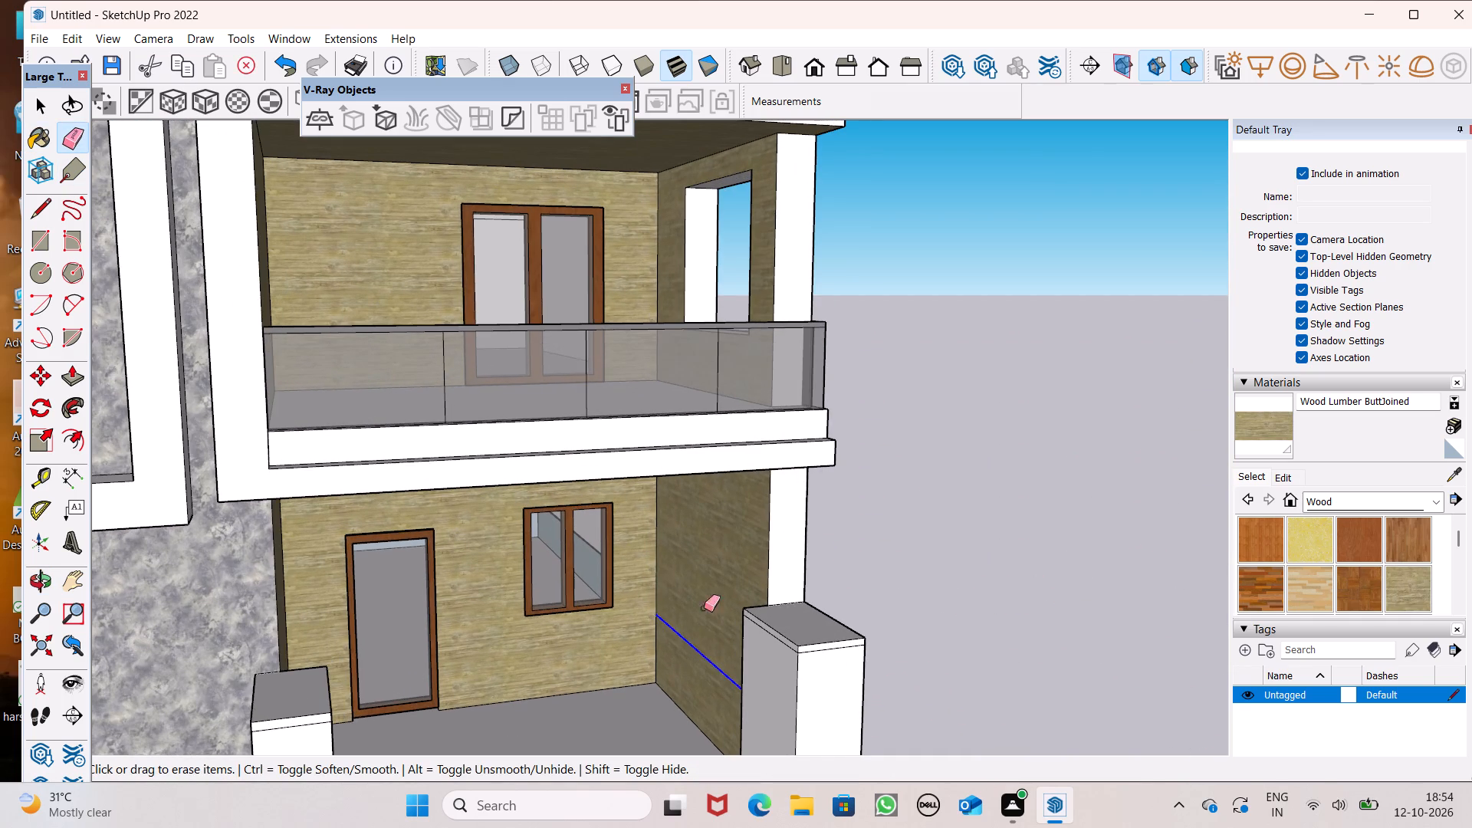
scroll(791, 514, down, 10)
middle_drag(892, 530, 805, 572)
scroll(860, 452, down, 4)
middle_click(860, 478)
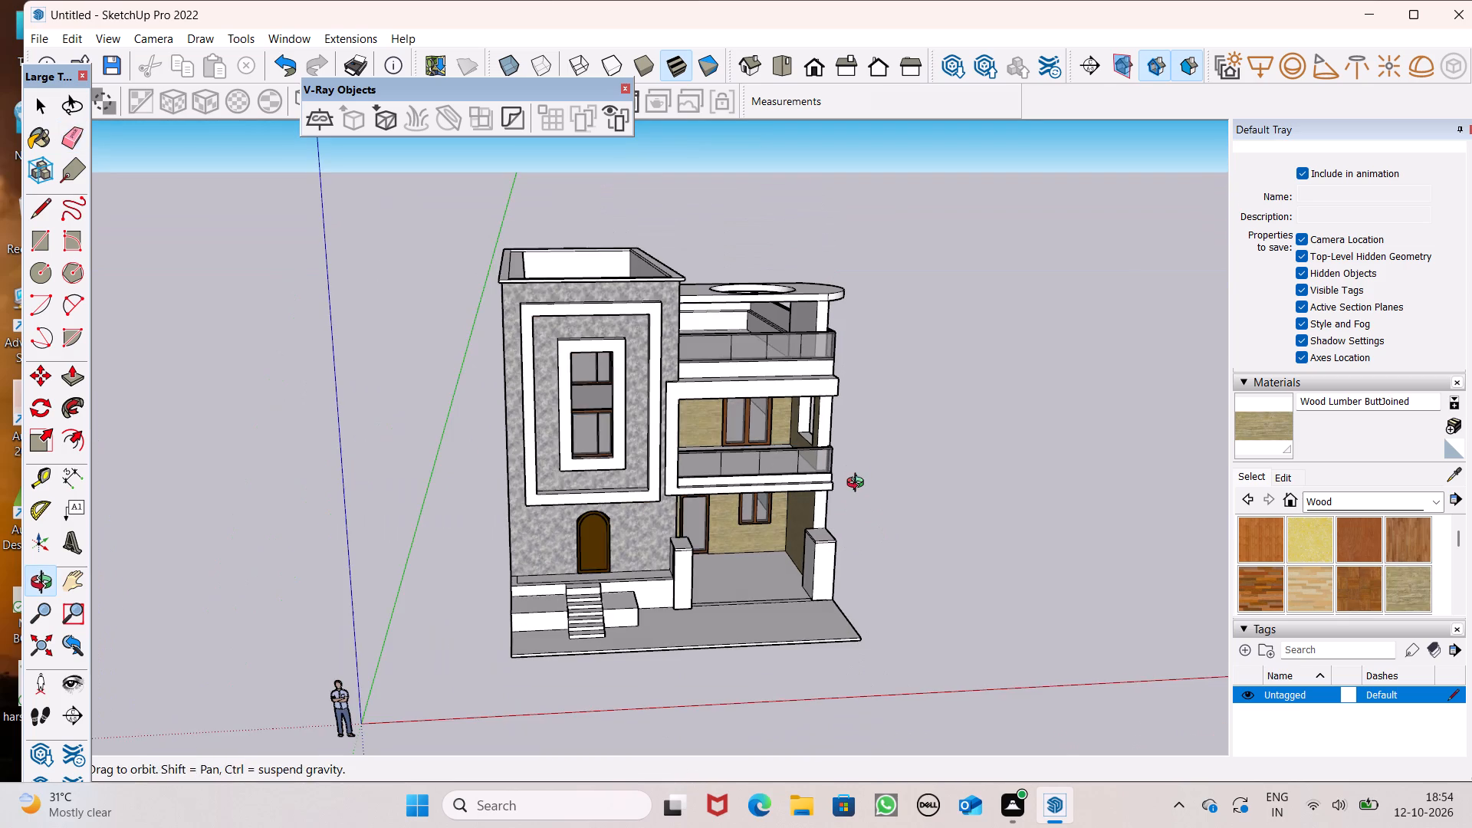
key(space)
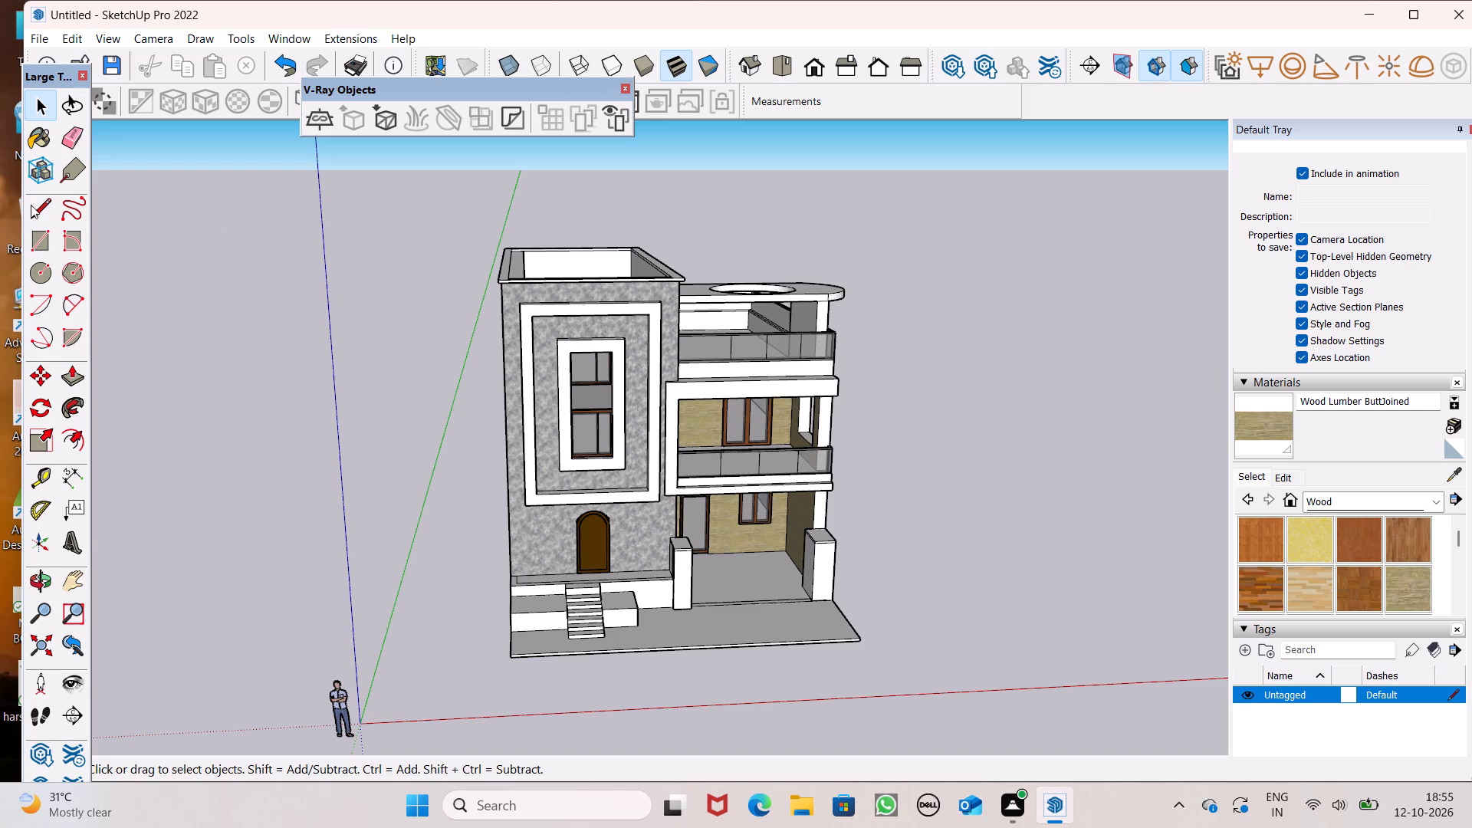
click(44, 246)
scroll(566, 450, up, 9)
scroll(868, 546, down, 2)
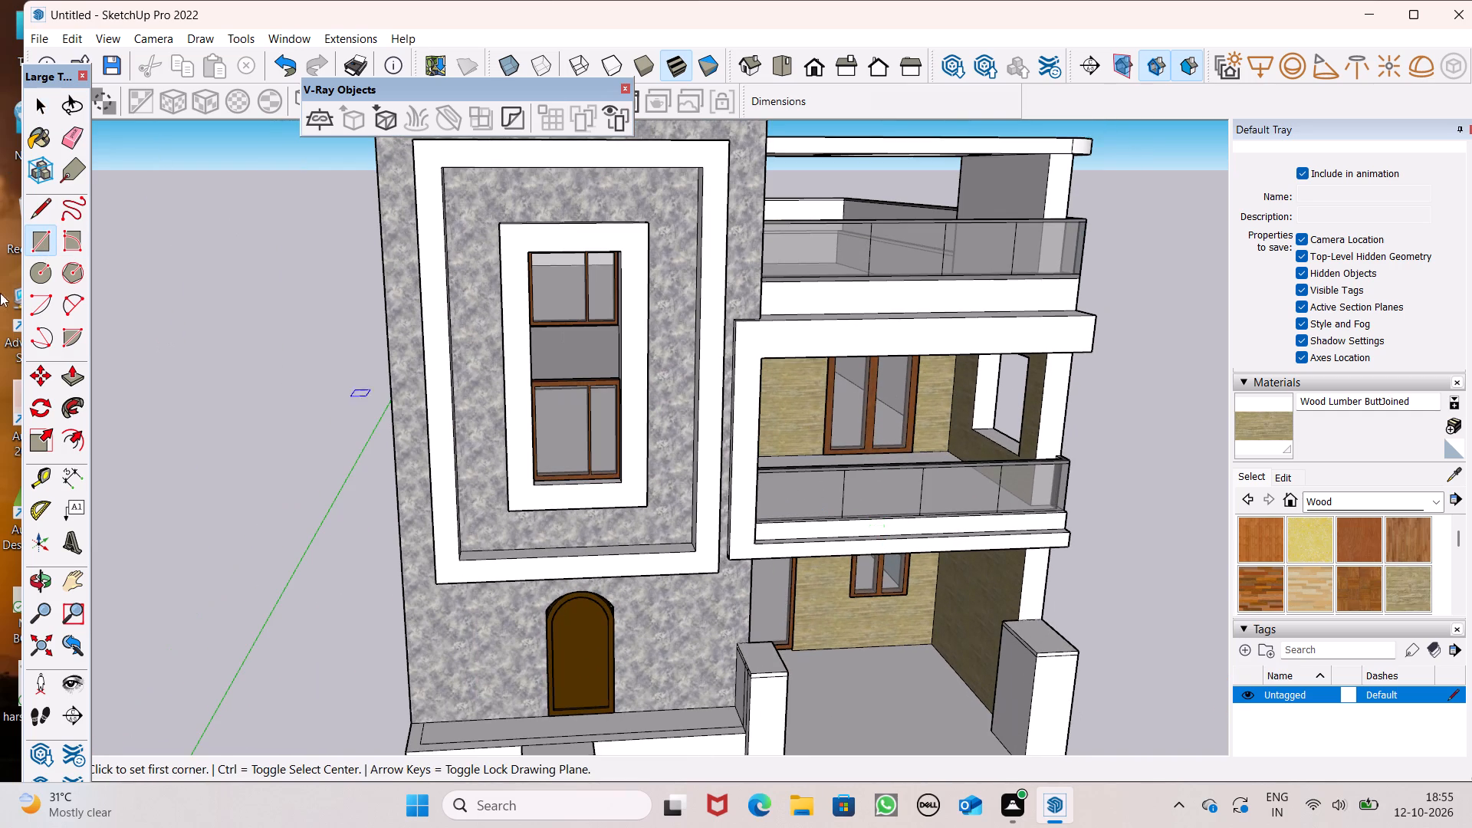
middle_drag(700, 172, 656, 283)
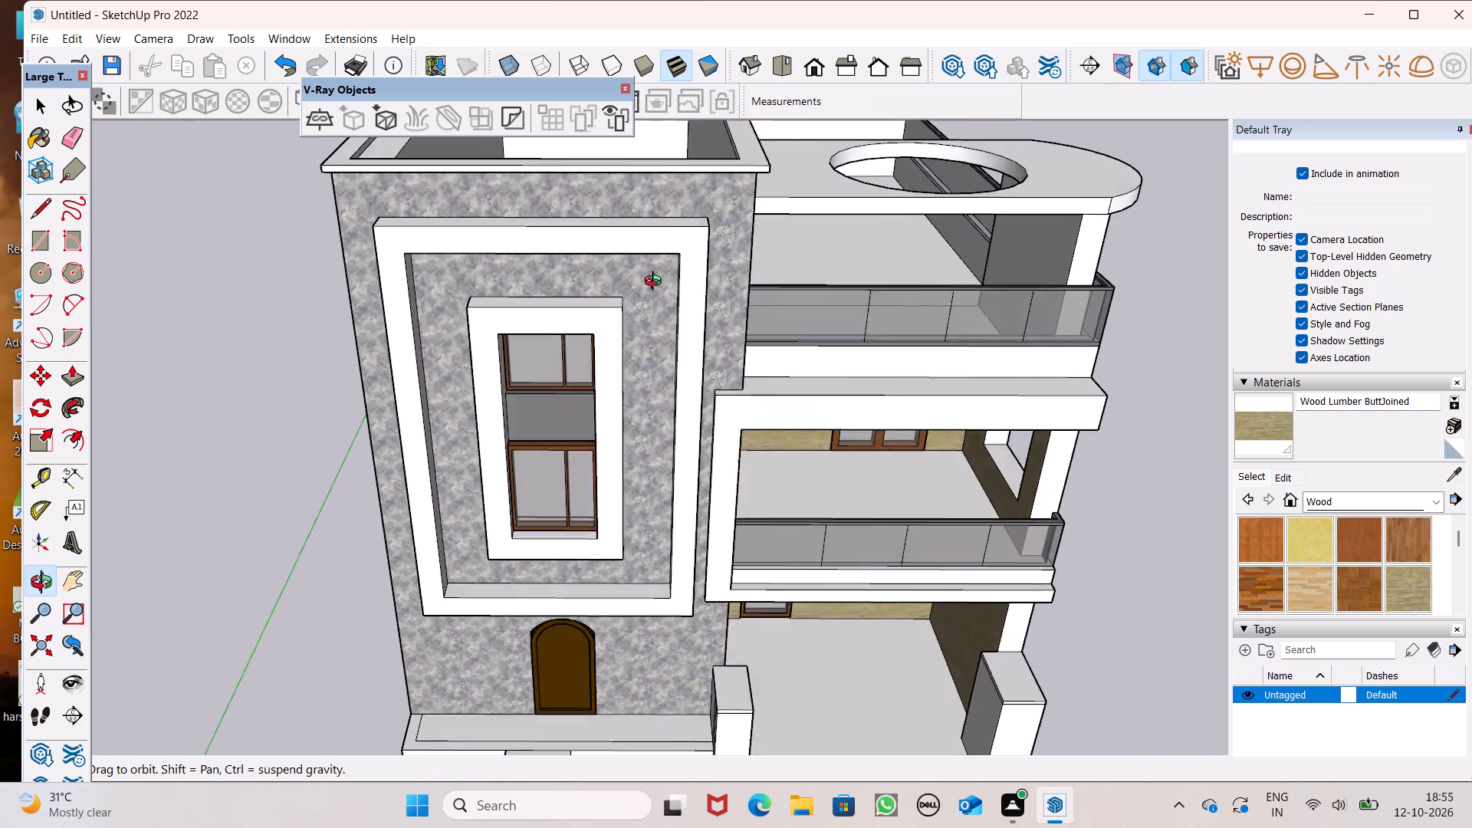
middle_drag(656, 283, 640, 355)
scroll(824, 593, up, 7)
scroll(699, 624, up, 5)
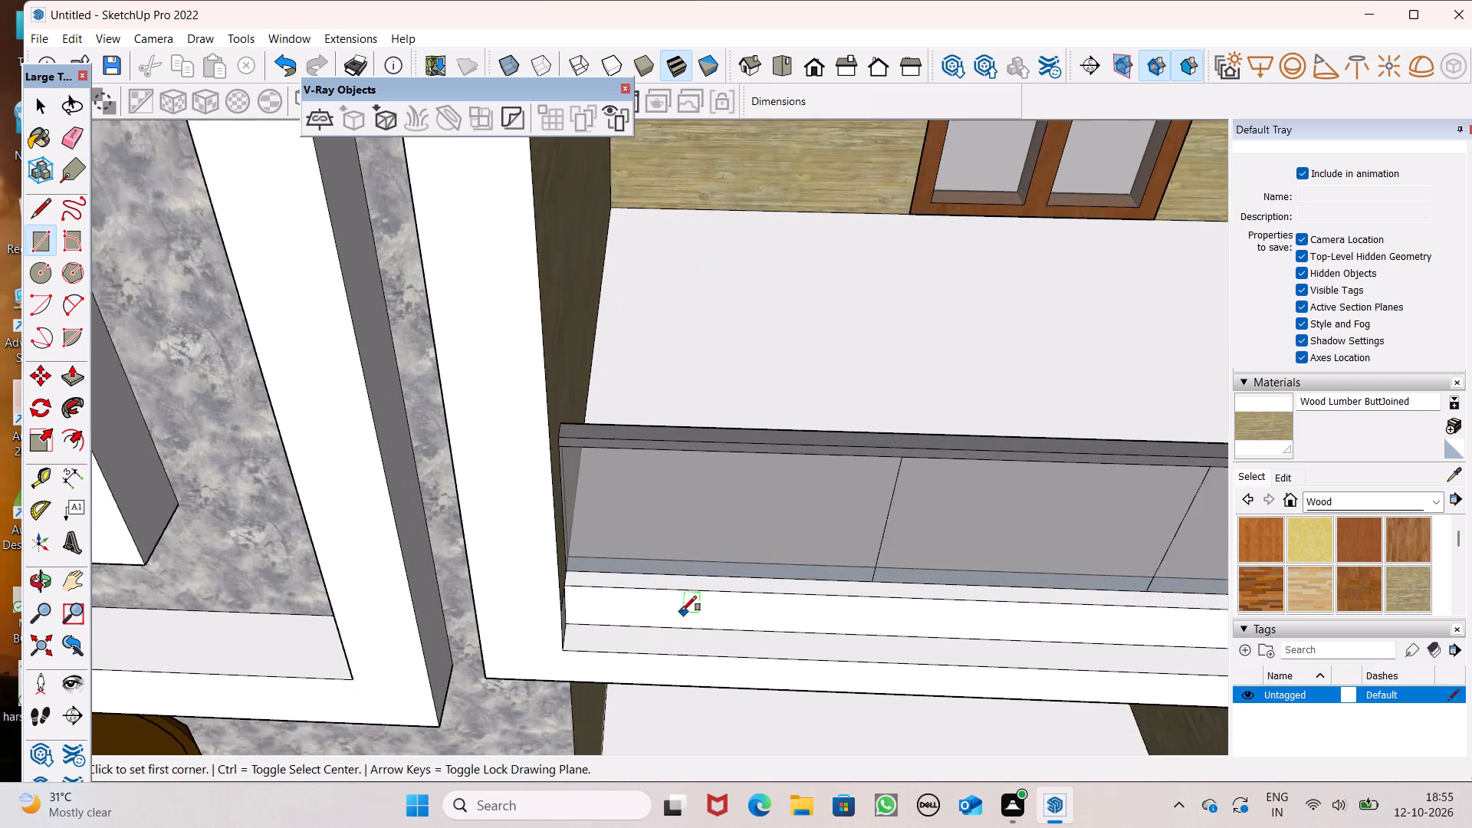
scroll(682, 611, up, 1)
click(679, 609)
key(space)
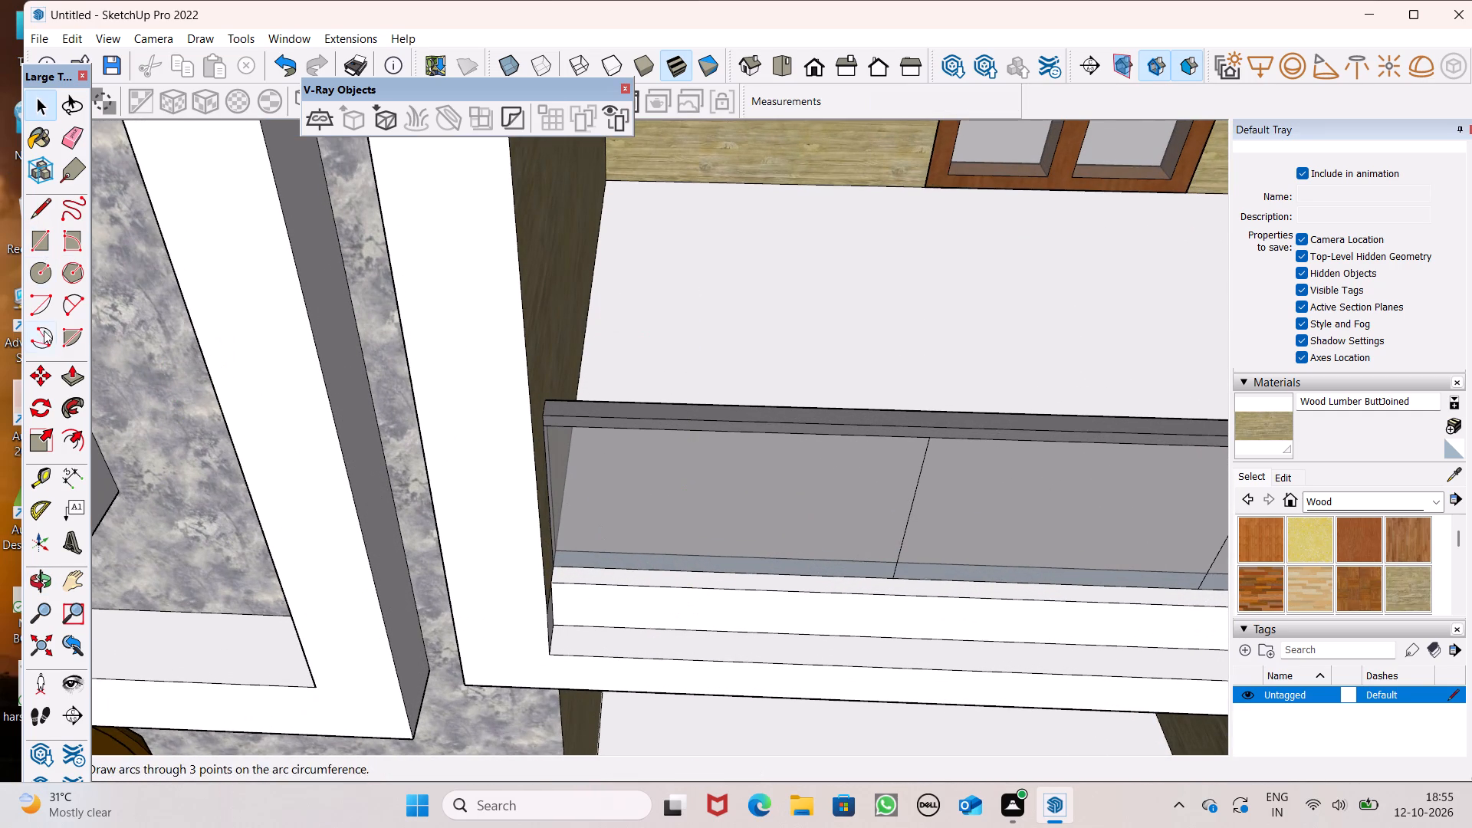
Pull the front face of the balcony ledge below the glass railing outward by about 4 1/8".
click(65, 375)
scroll(738, 336, down, 5)
middle_drag(820, 448, 816, 445)
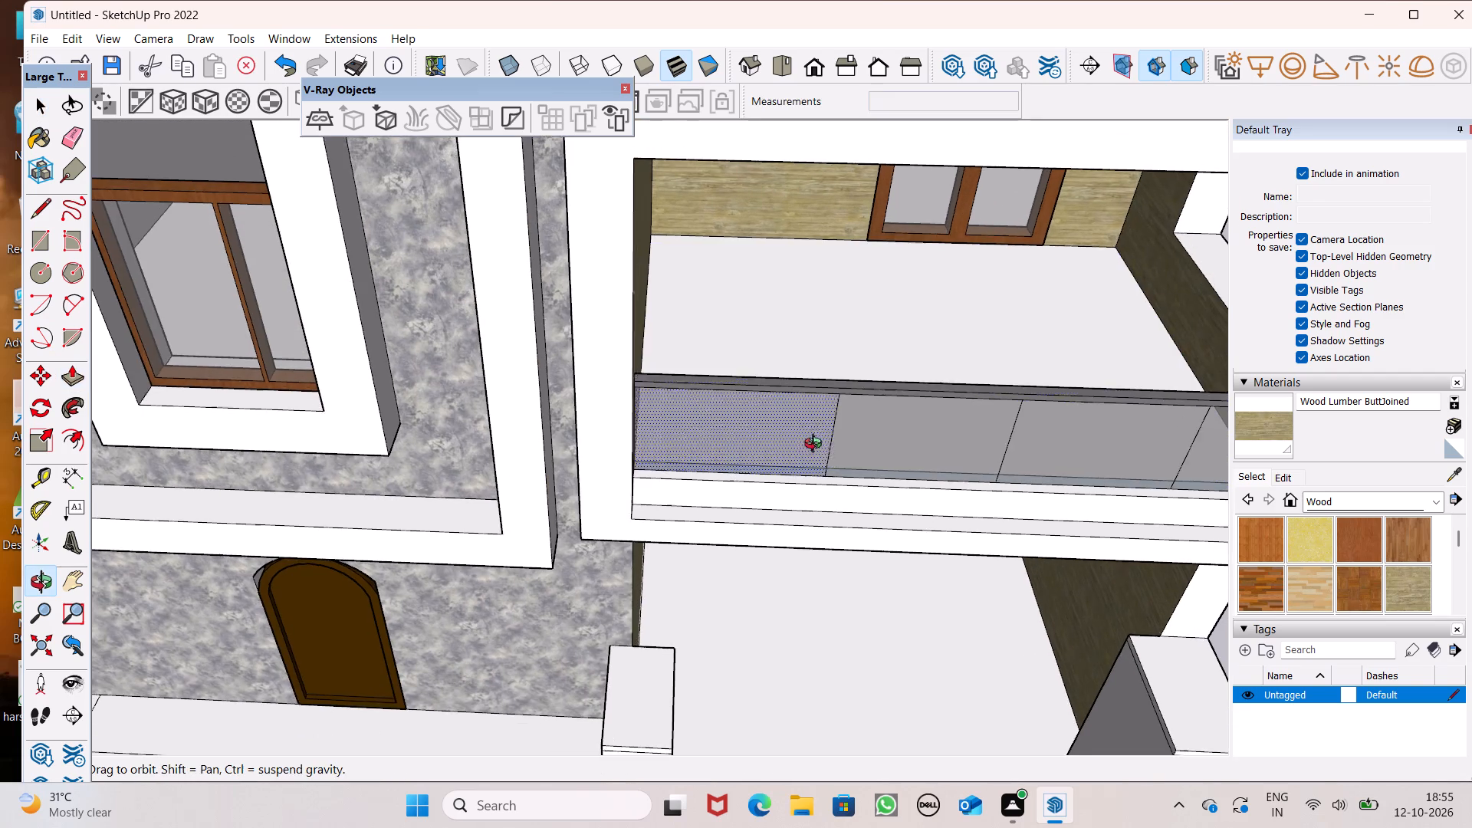
middle_drag(816, 445, 825, 407)
drag(720, 465, 725, 472)
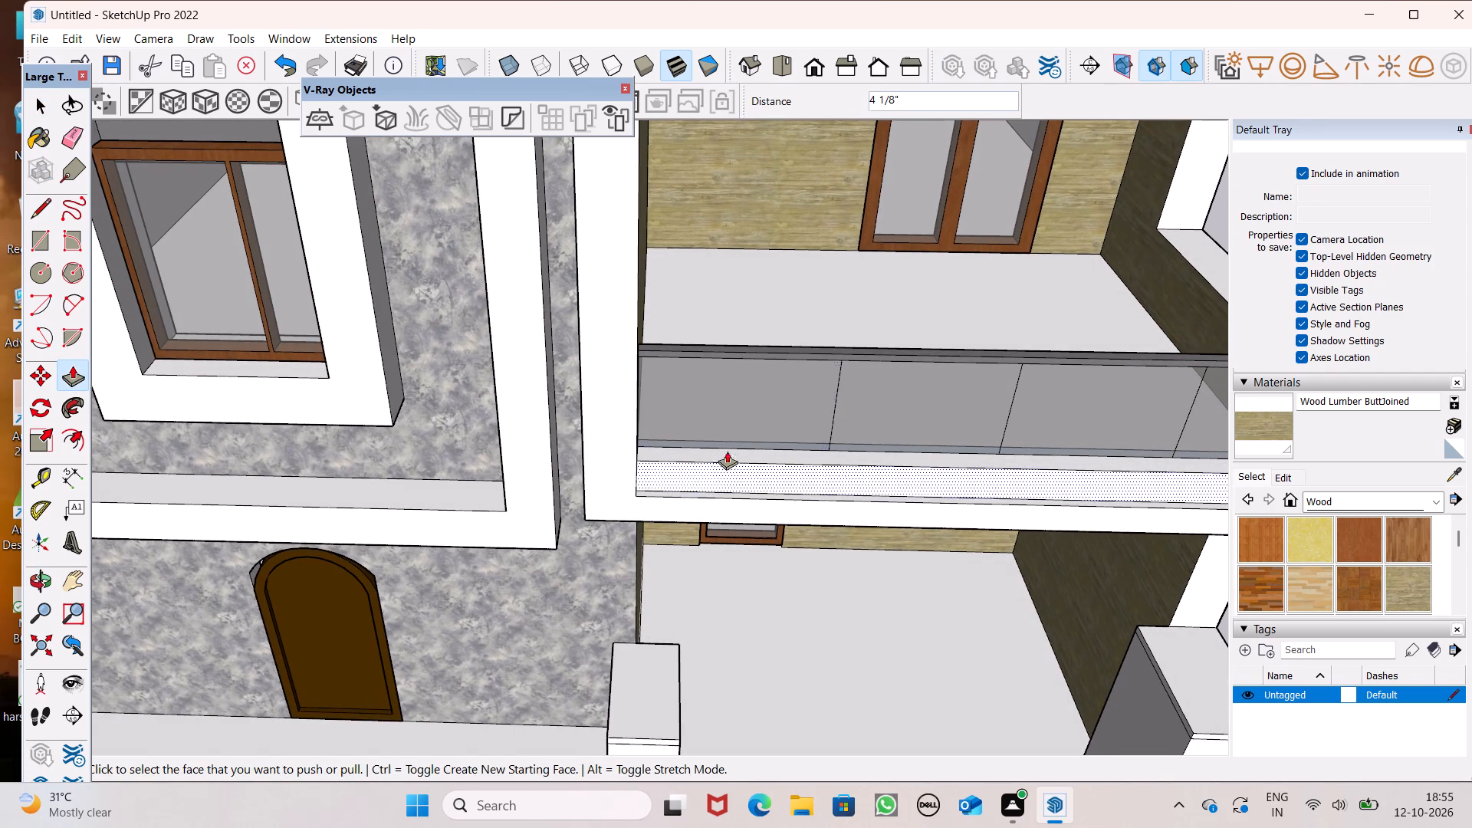
scroll(678, 381, down, 7)
Draw a small rectangle across the depth of the balcony ledge's top, near its tower-side end.
click(35, 232)
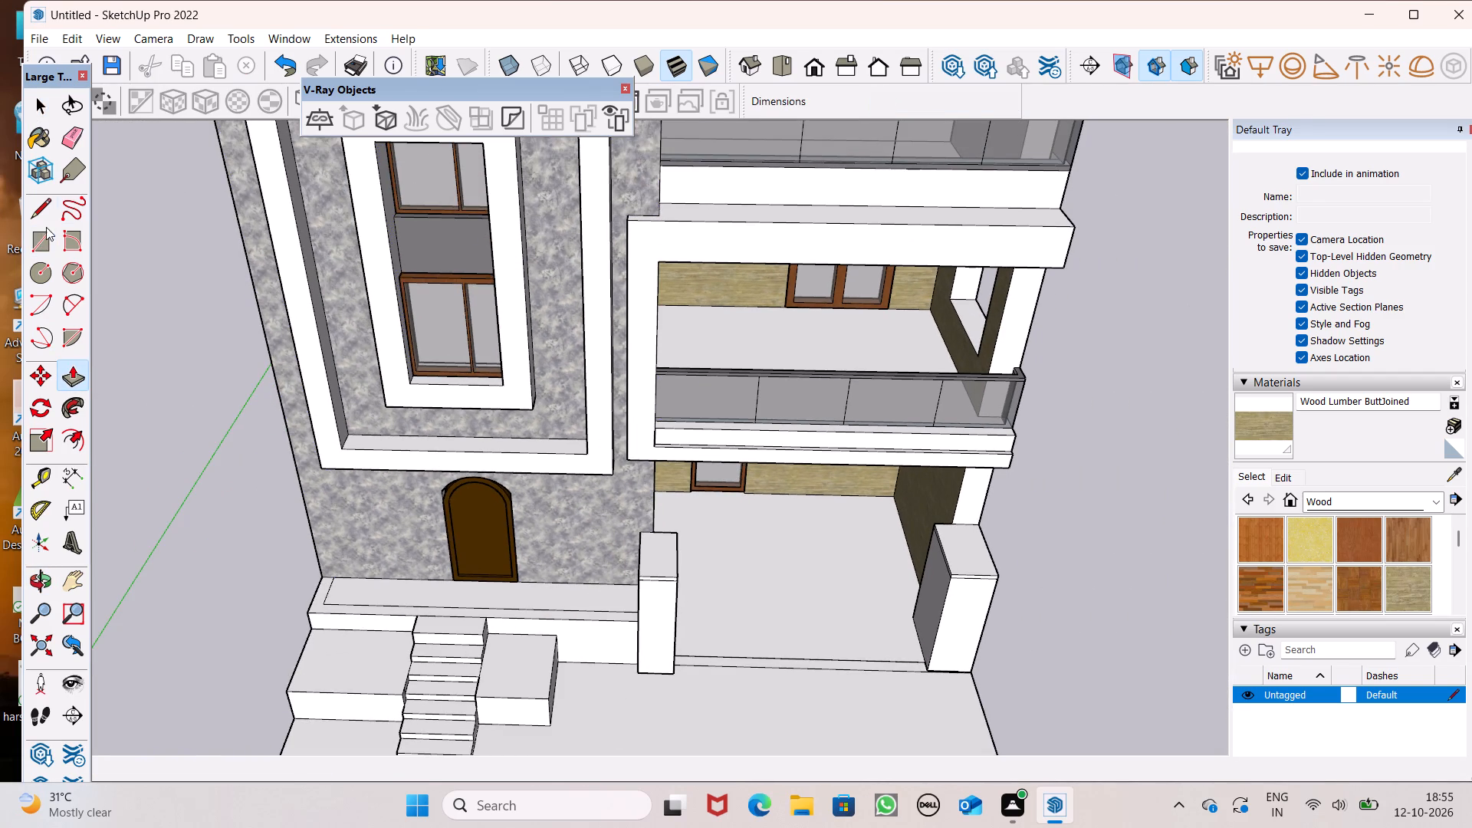
scroll(723, 377, up, 6)
scroll(586, 419, up, 7)
scroll(530, 460, up, 6)
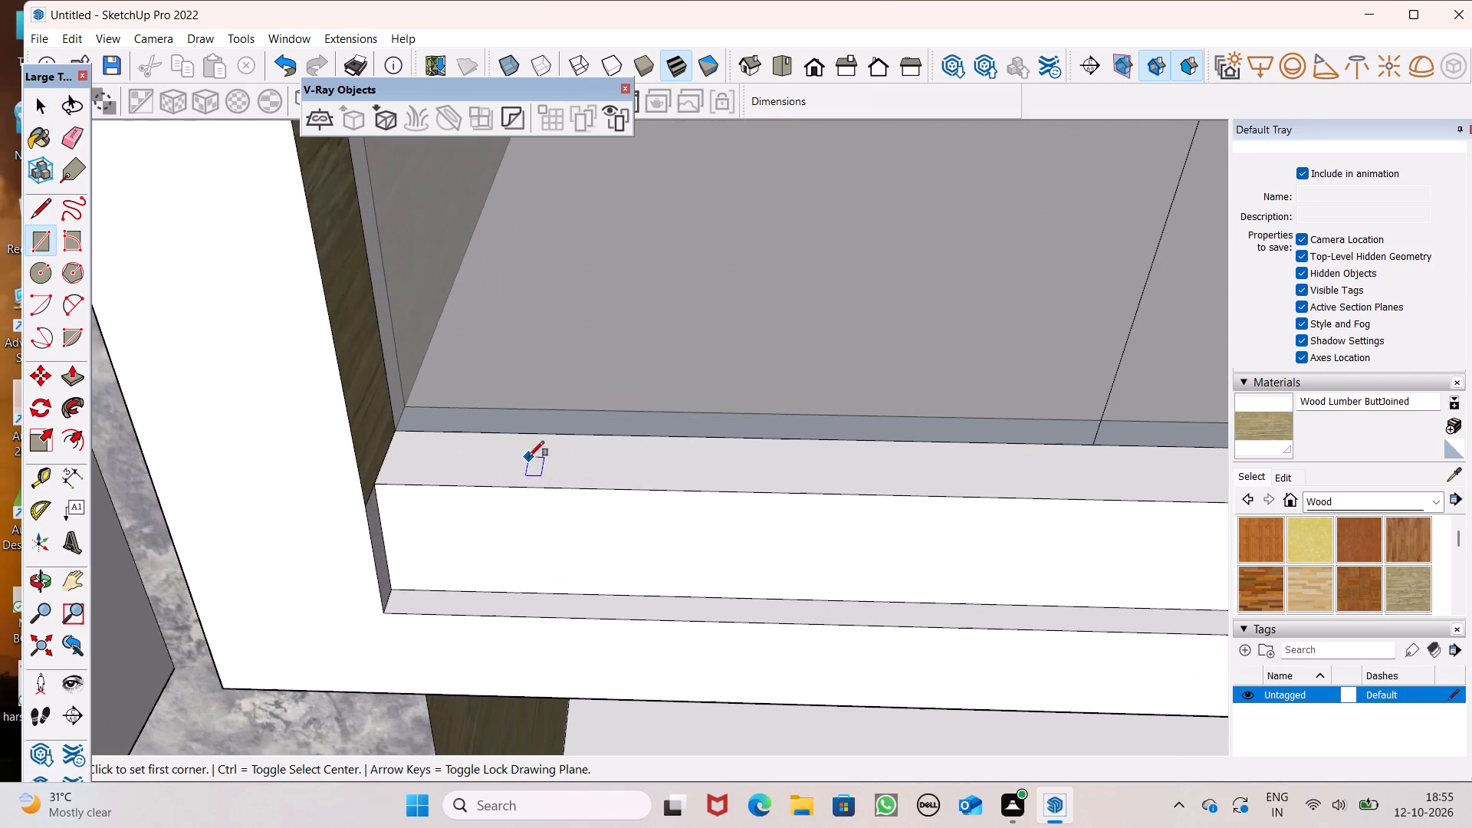
click(497, 433)
drag(591, 487, 588, 474)
scroll(539, 435, up, 1)
scroll(540, 436, down, 8)
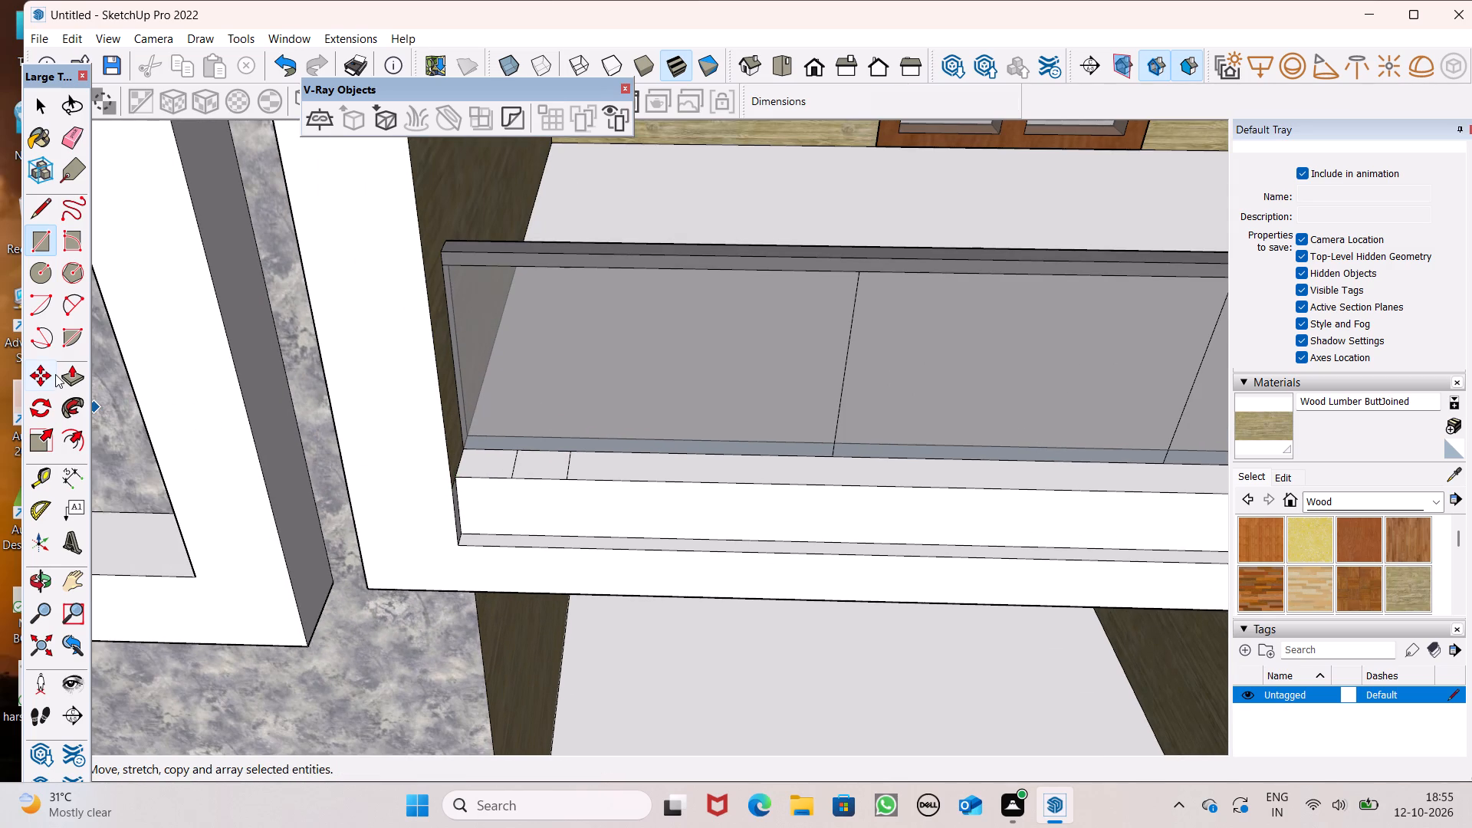
Extrude the ledge rectangle upward into a post, about 6' 10 13/16" and another 2' 9 5/8", toward the balcony's top beam.
click(55, 374)
click(67, 381)
scroll(462, 386, down, 6)
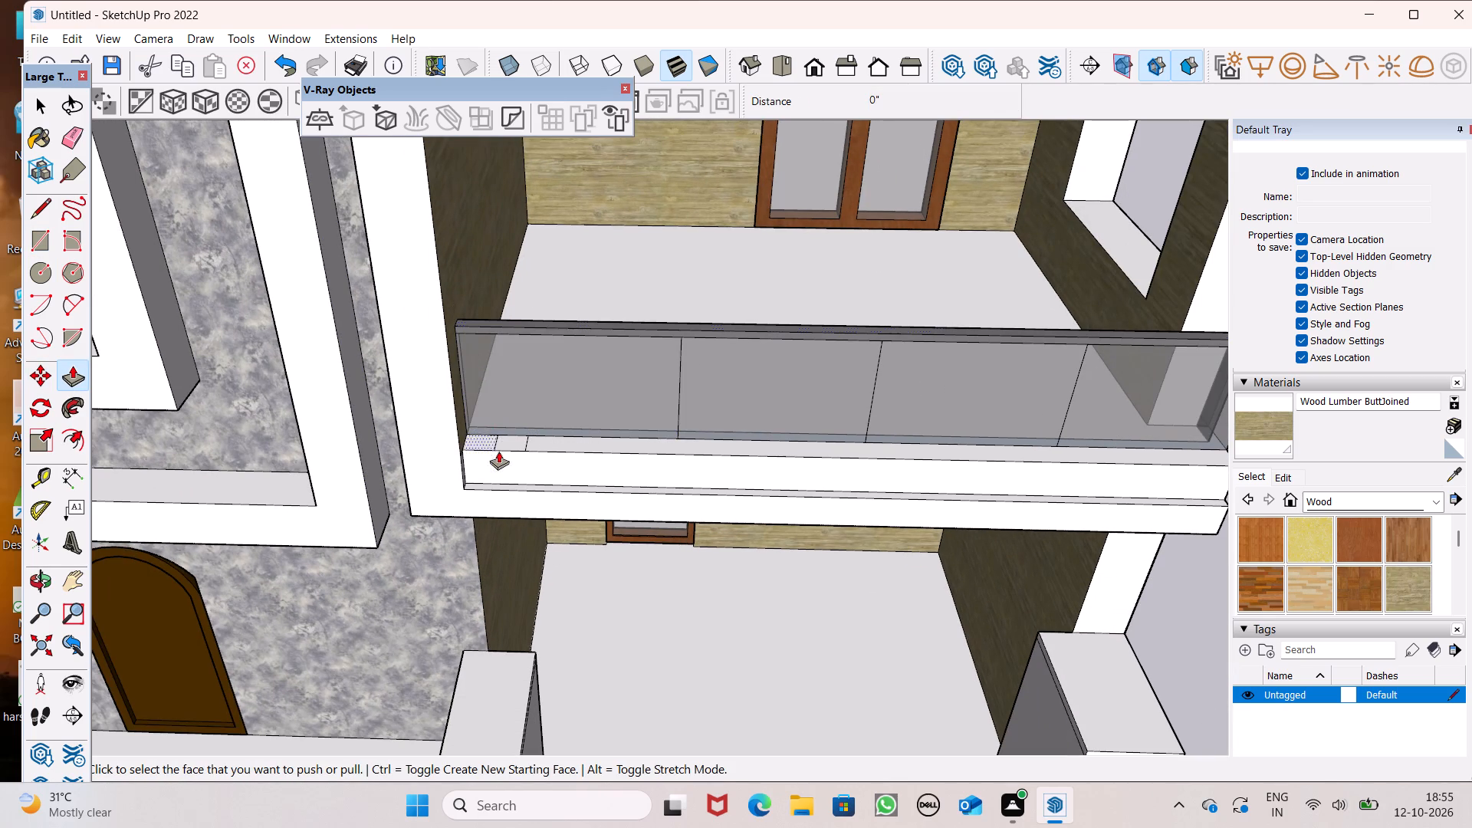
drag(503, 443, 515, 292)
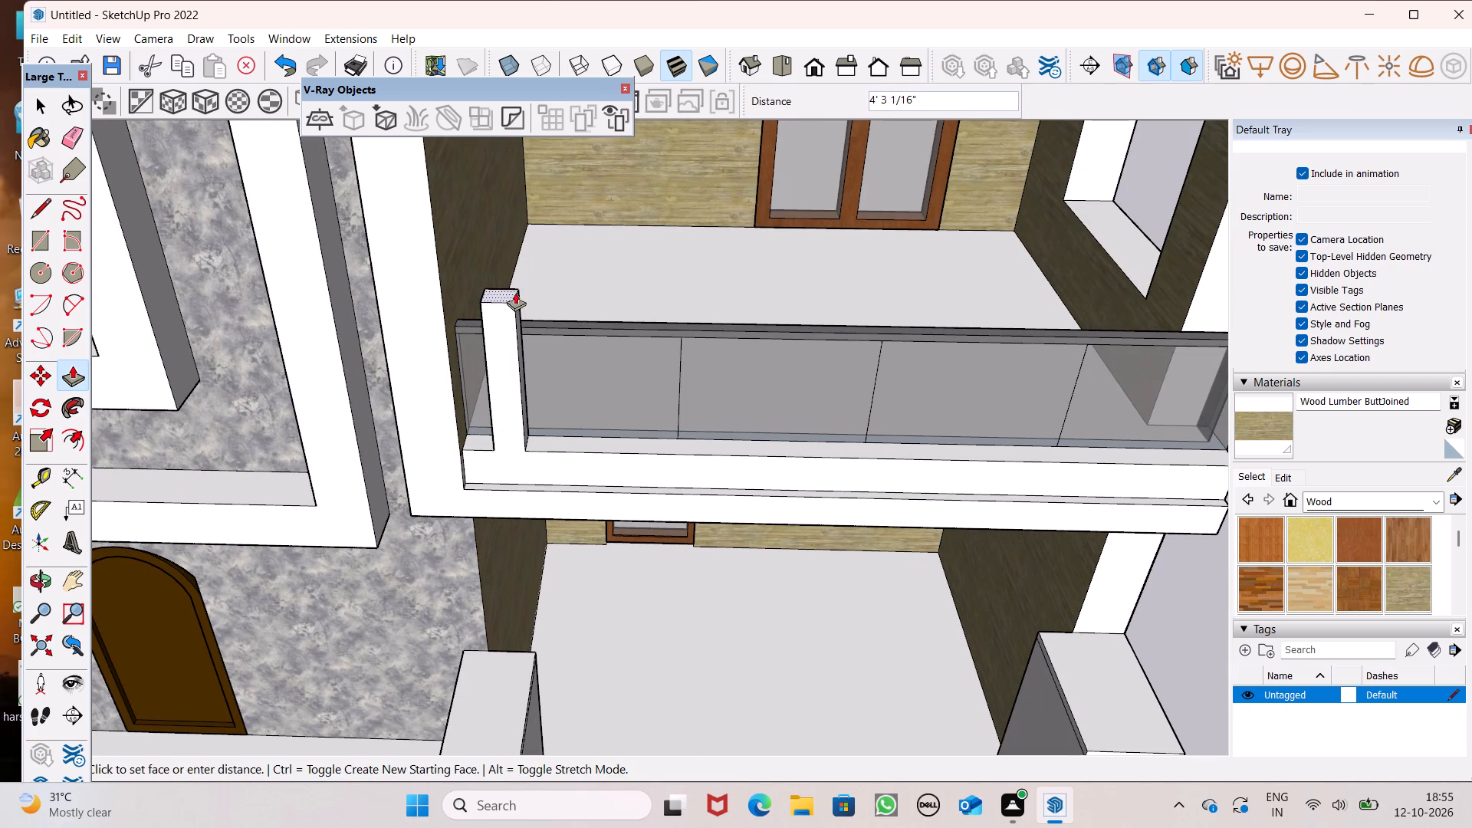
drag(515, 292, 511, 263)
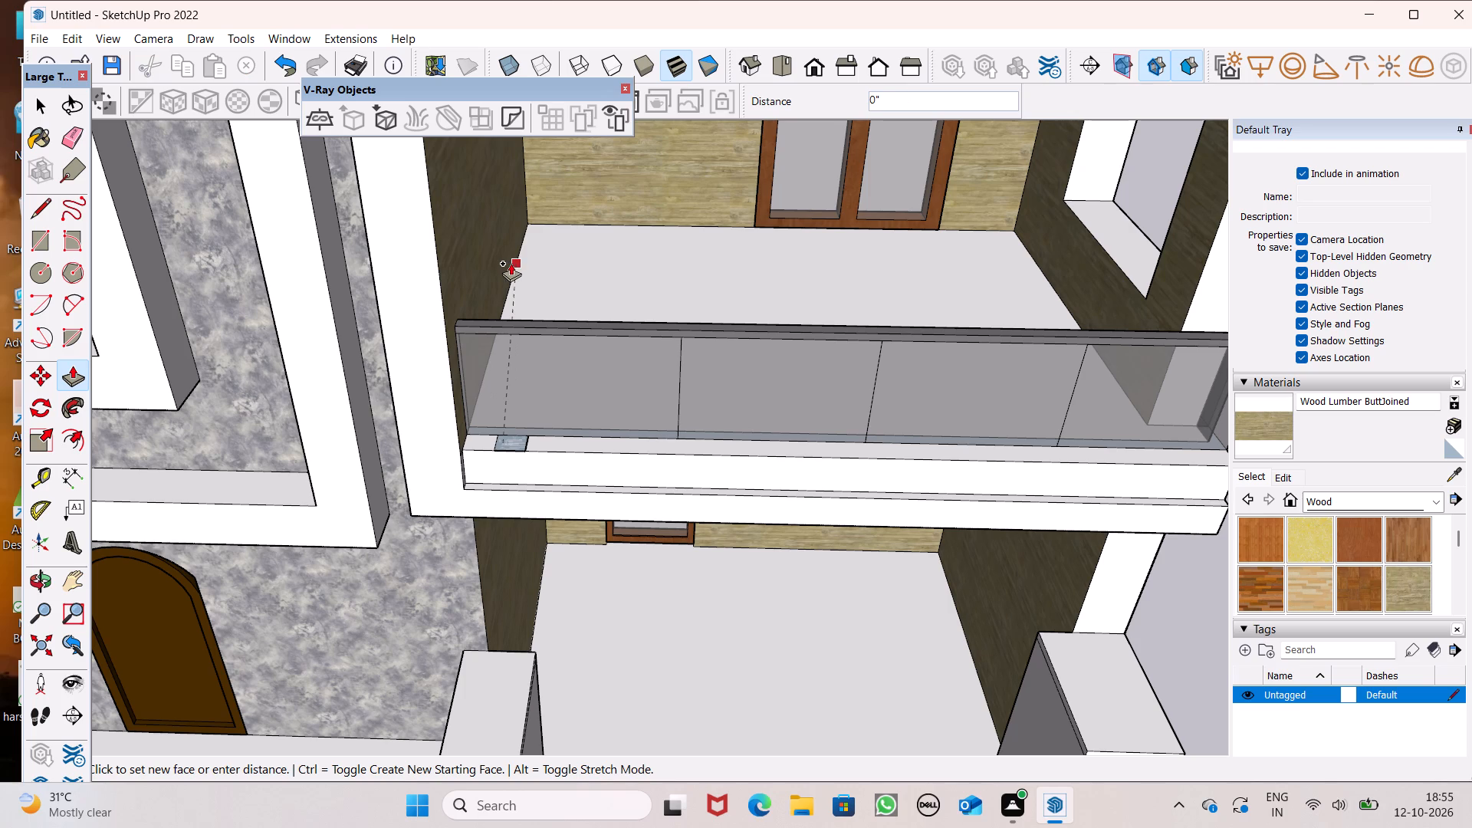
drag(511, 263, 499, 184)
scroll(507, 261, down, 3)
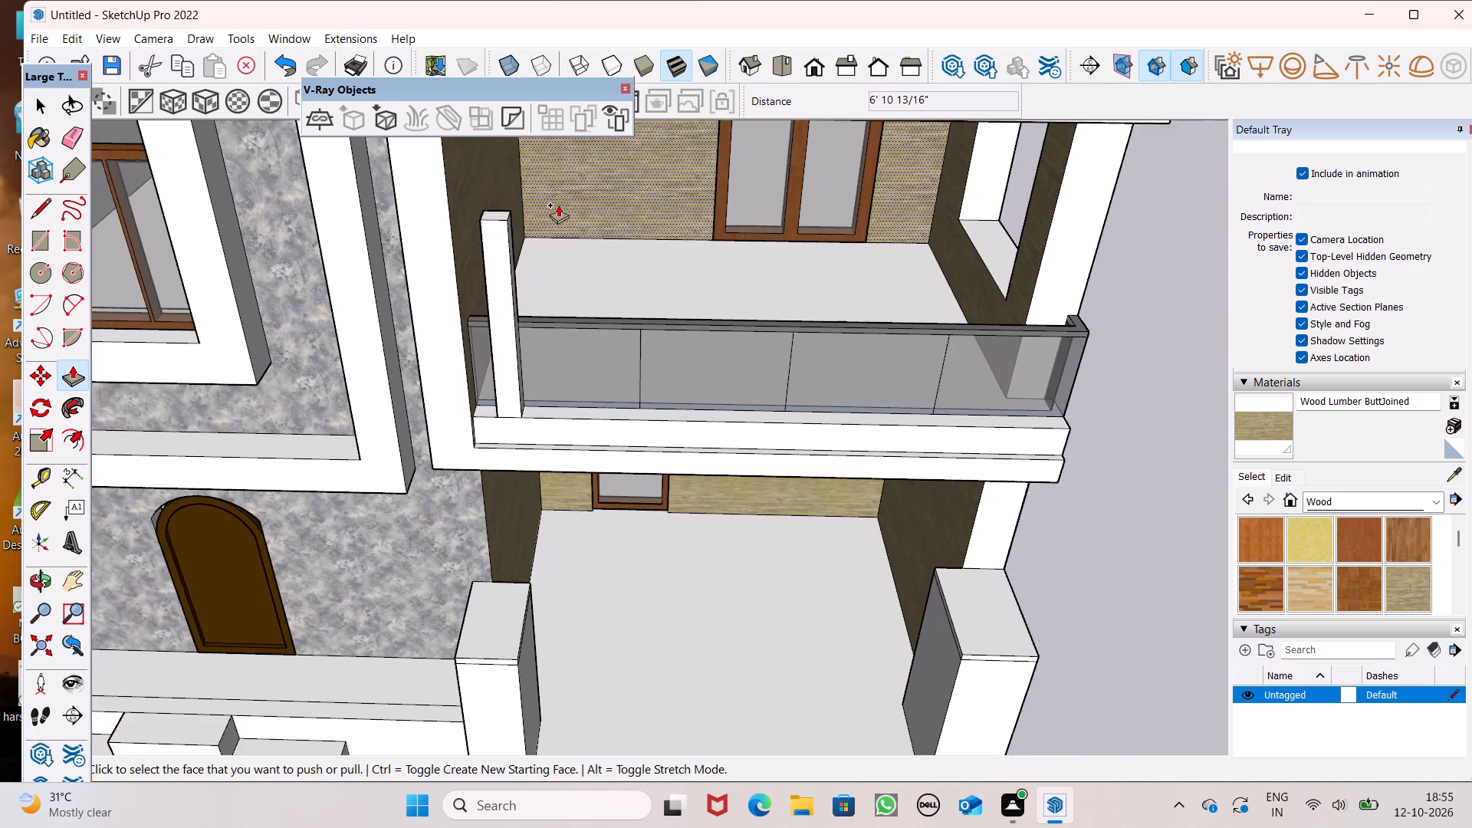
scroll(577, 391, down, 4)
scroll(532, 155, up, 4)
scroll(525, 233, up, 7)
drag(517, 437, 524, 420)
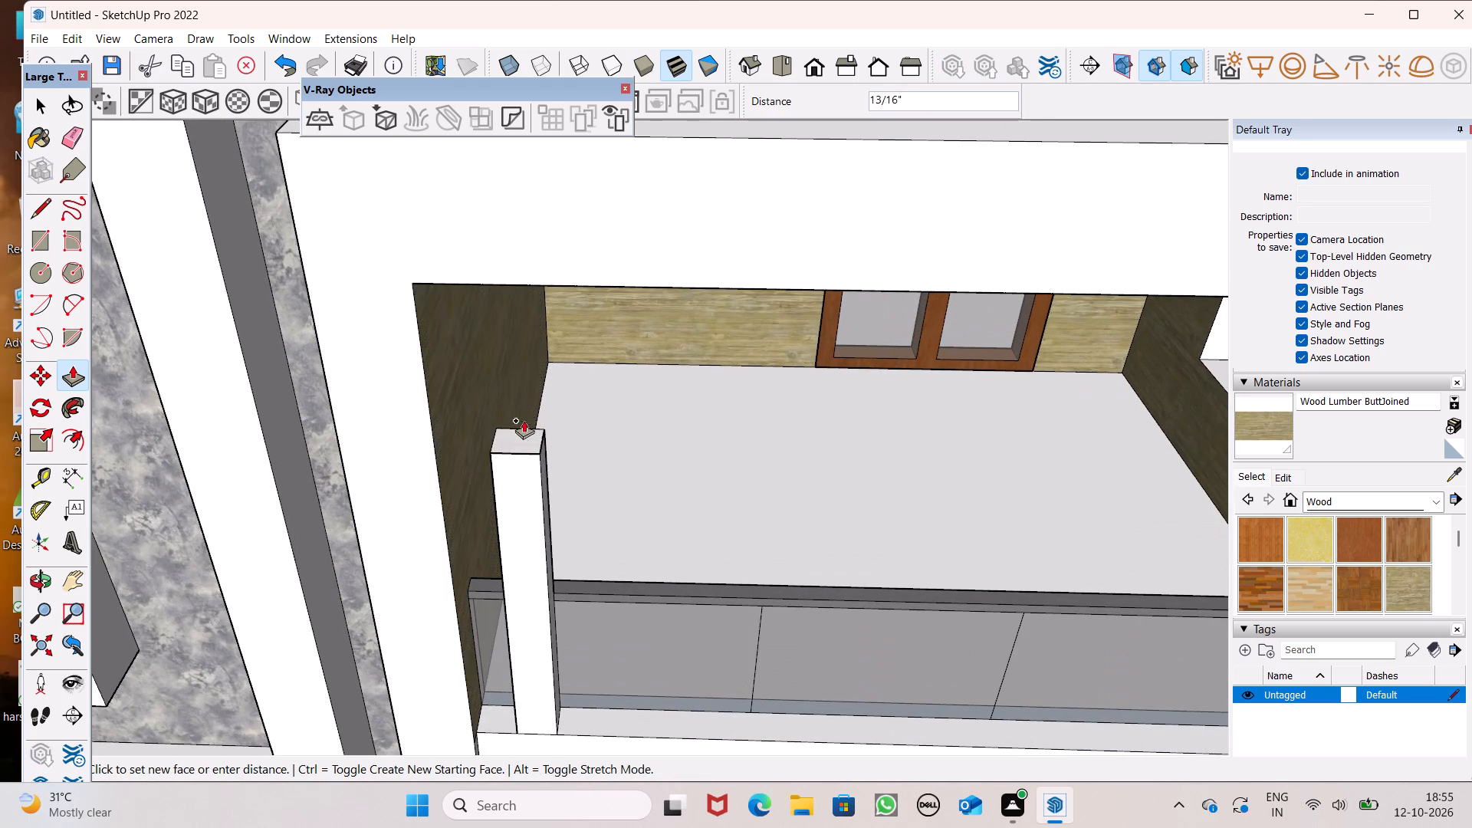
drag(524, 420, 512, 281)
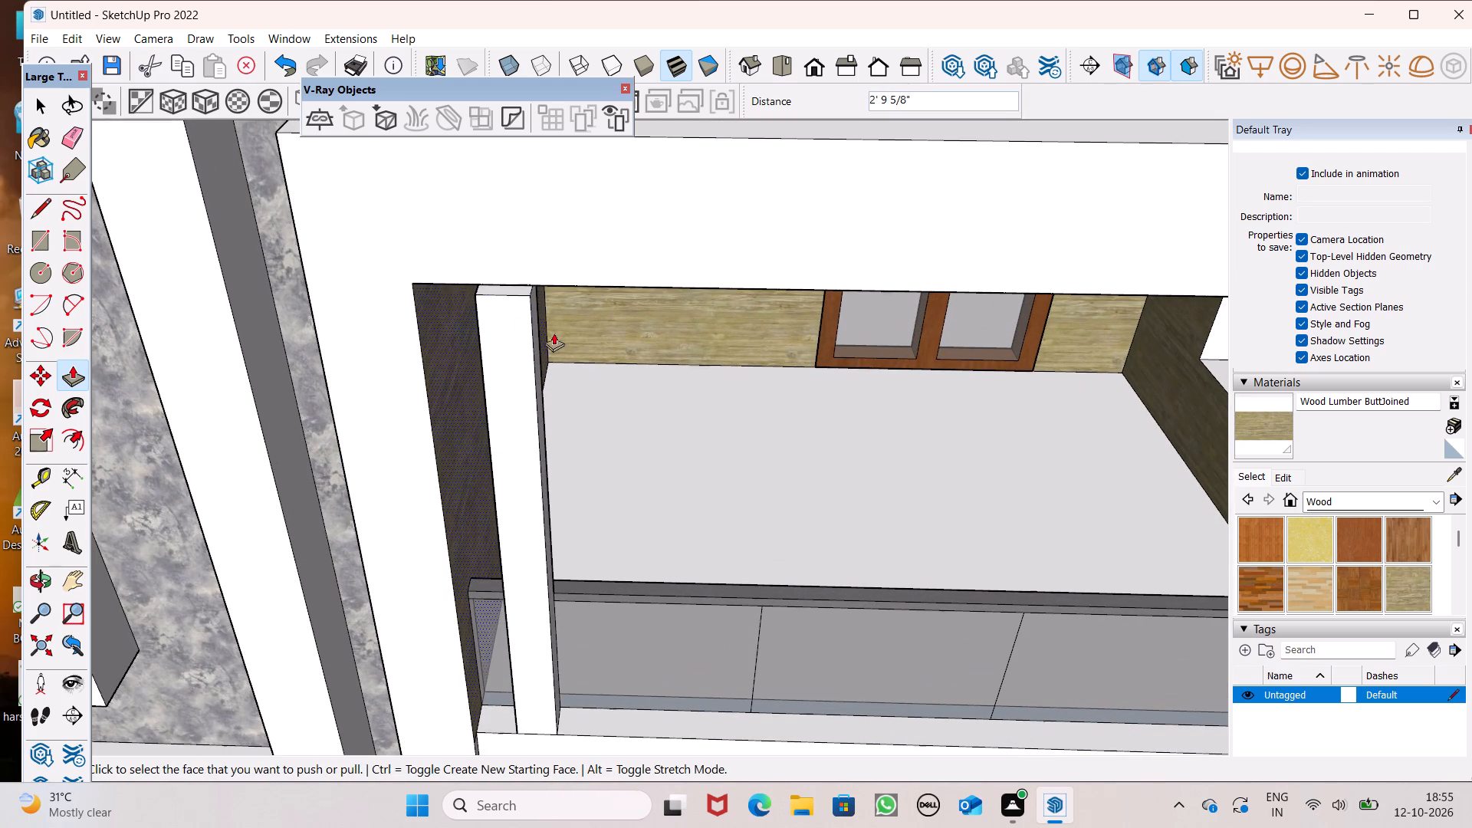
Extend the post's top about 2" further to meet the underside of the balcony's top beam.
middle_drag(586, 277, 637, 78)
scroll(541, 114, up, 7)
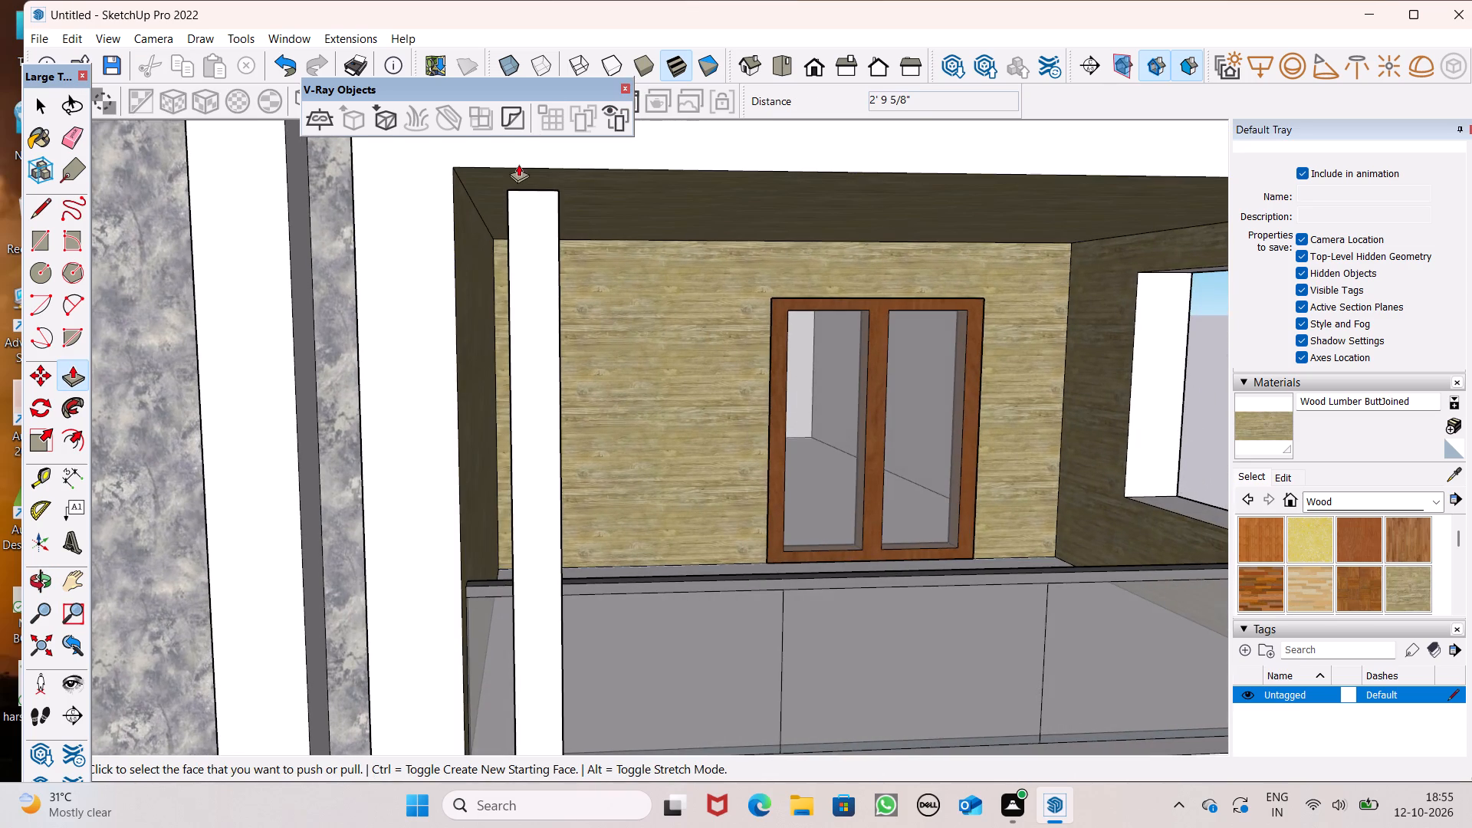
scroll(517, 162, up, 16)
middle_drag(551, 289, 580, 364)
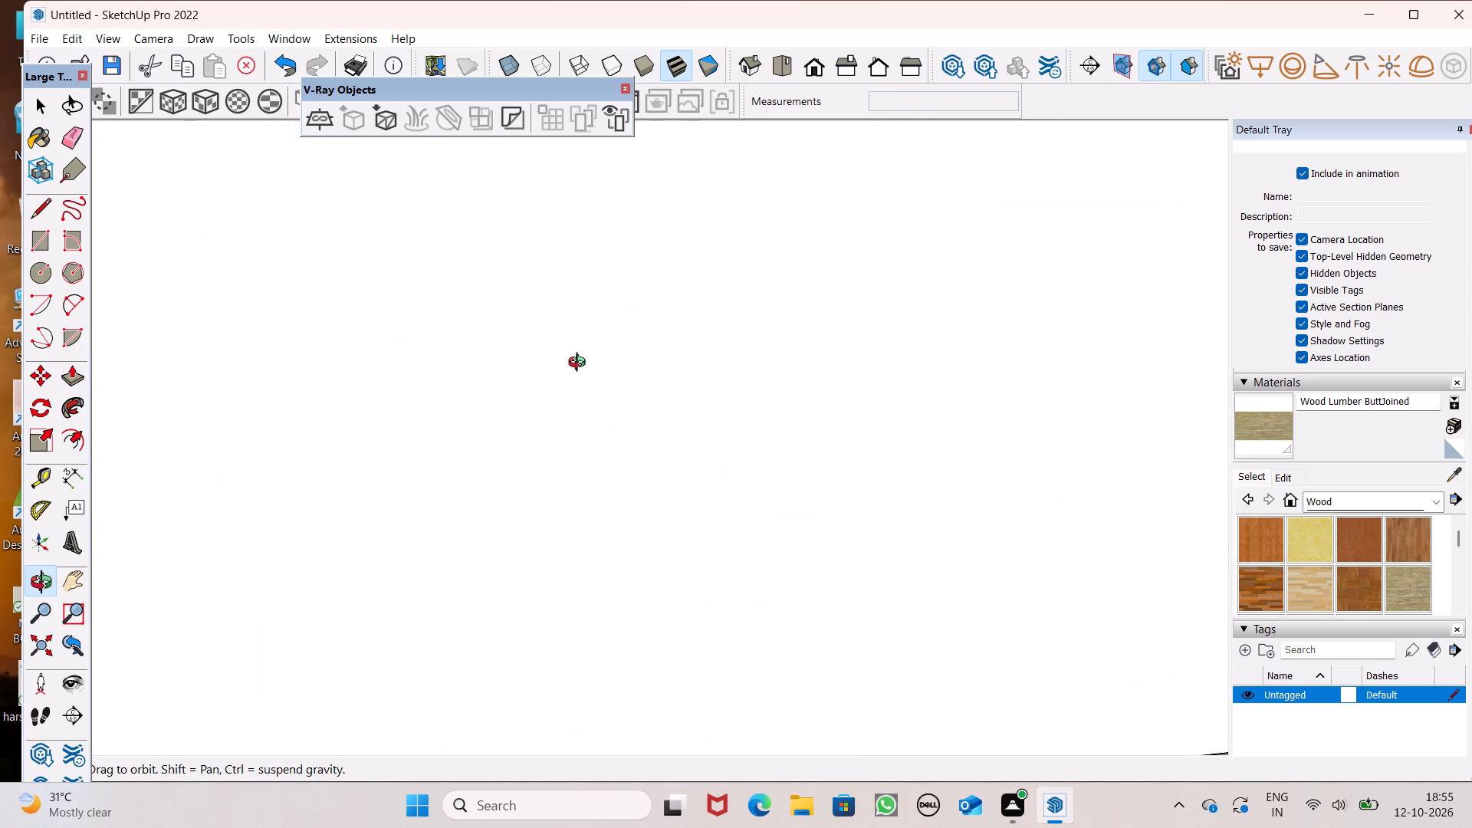
middle_drag(580, 364, 642, 319)
drag(1122, 476, 1113, 437)
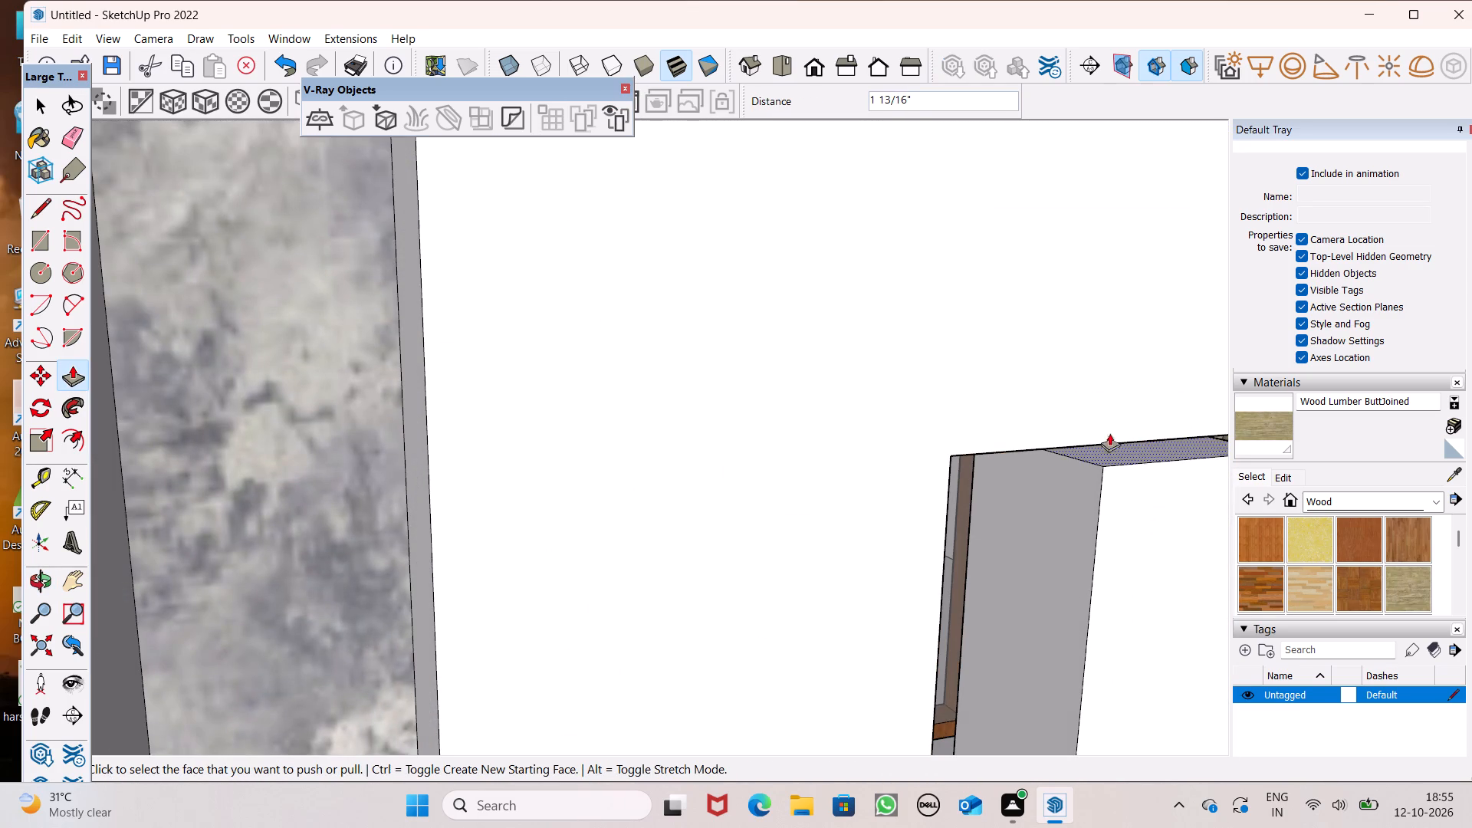
drag(1128, 456, 1125, 429)
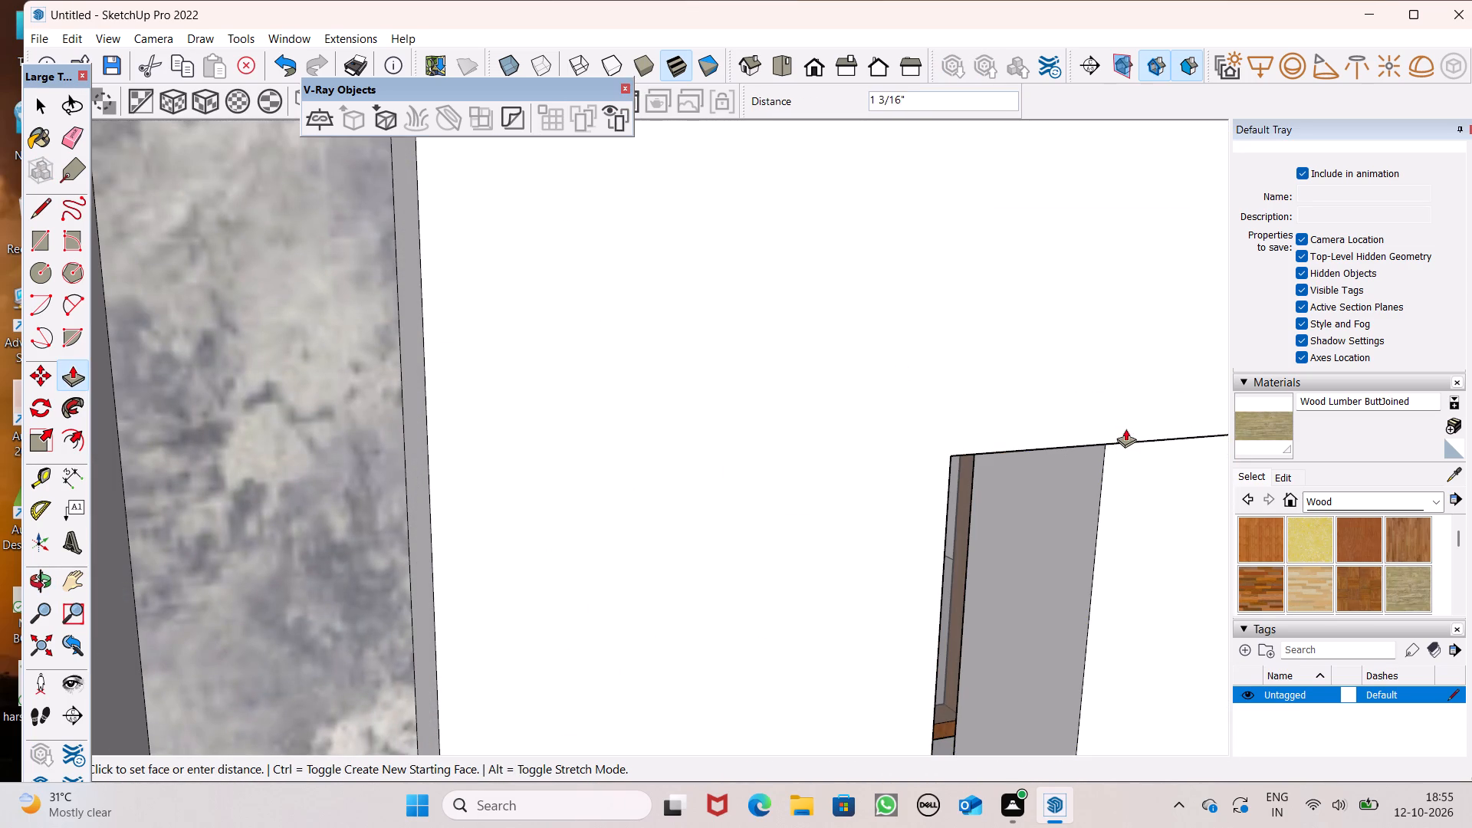
drag(1125, 429, 1119, 409)
Examine the junction between the post's top and the balcony's beam and ceiling from several angles.
scroll(883, 383, down, 4)
scroll(413, 190, down, 12)
middle_drag(736, 385, 717, 225)
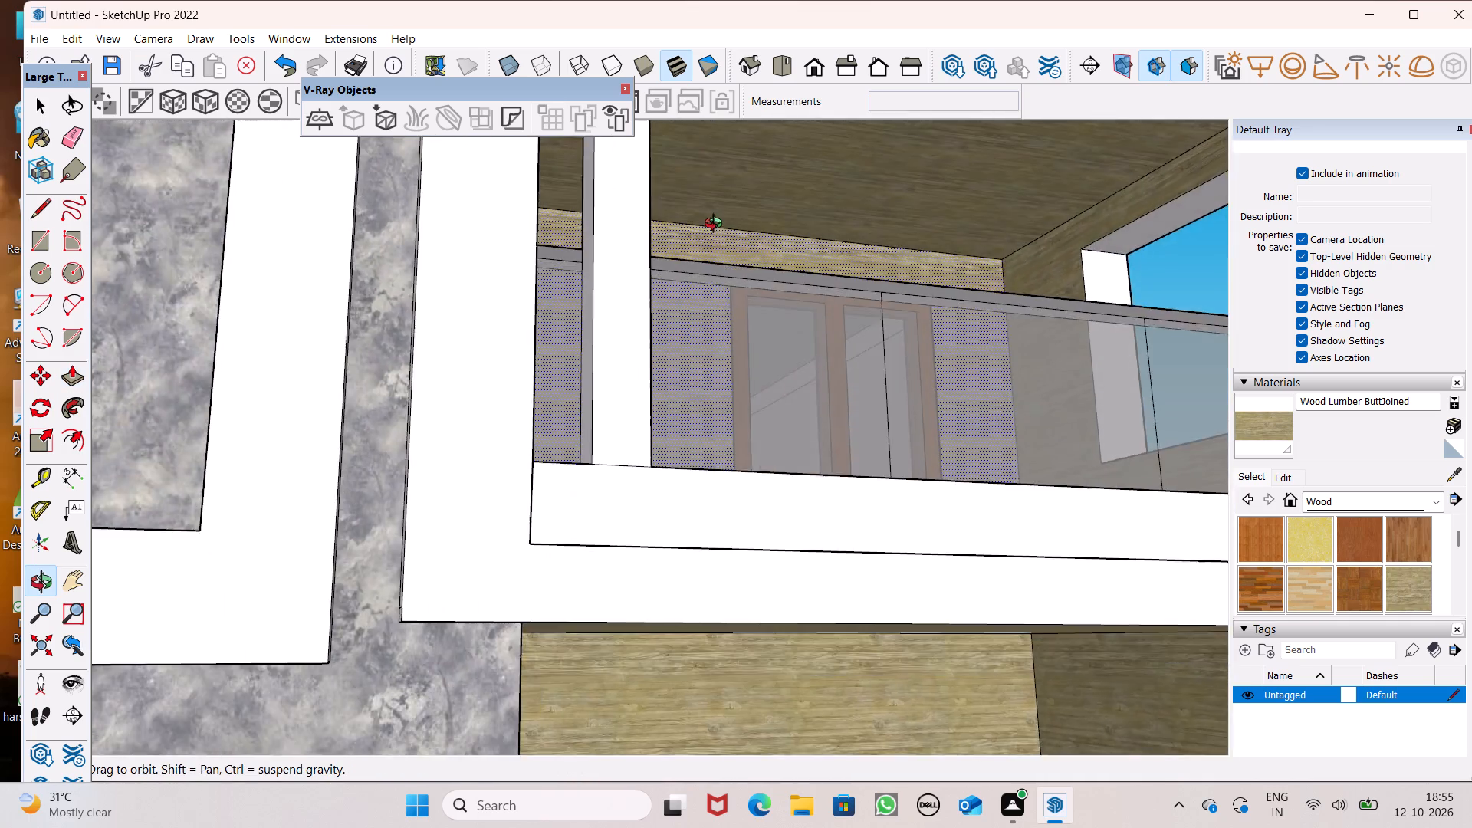
middle_drag(717, 225, 693, 302)
scroll(700, 399, down, 5)
scroll(682, 283, down, 3)
middle_drag(672, 202, 664, 140)
scroll(673, 252, up, 20)
scroll(673, 252, up, 15)
scroll(882, 327, down, 5)
scroll(771, 212, down, 7)
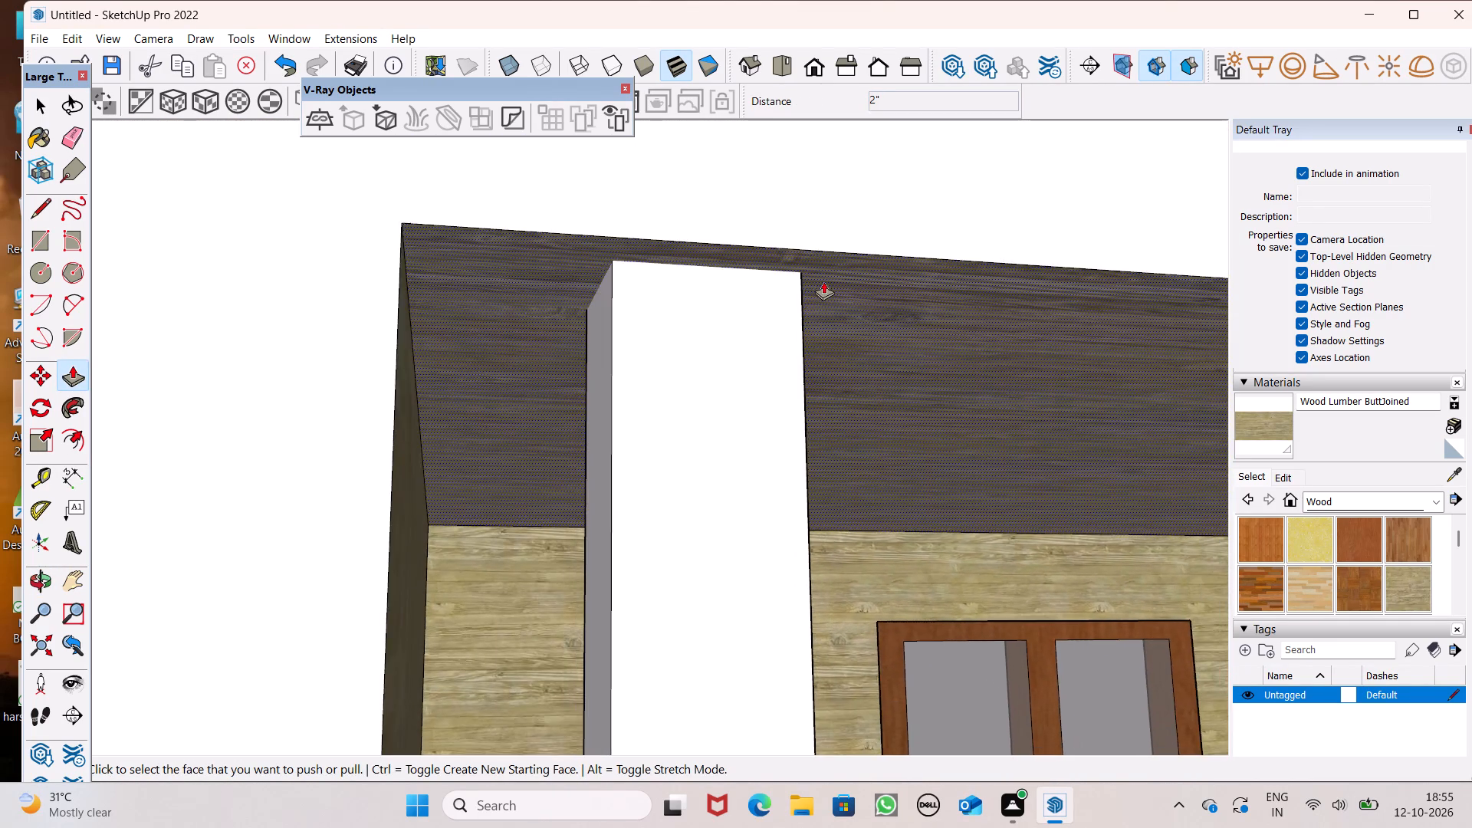
middle_drag(823, 281, 681, 389)
scroll(569, 194, down, 3)
scroll(725, 159, down, 1)
scroll(725, 159, up, 1)
scroll(725, 159, down, 2)
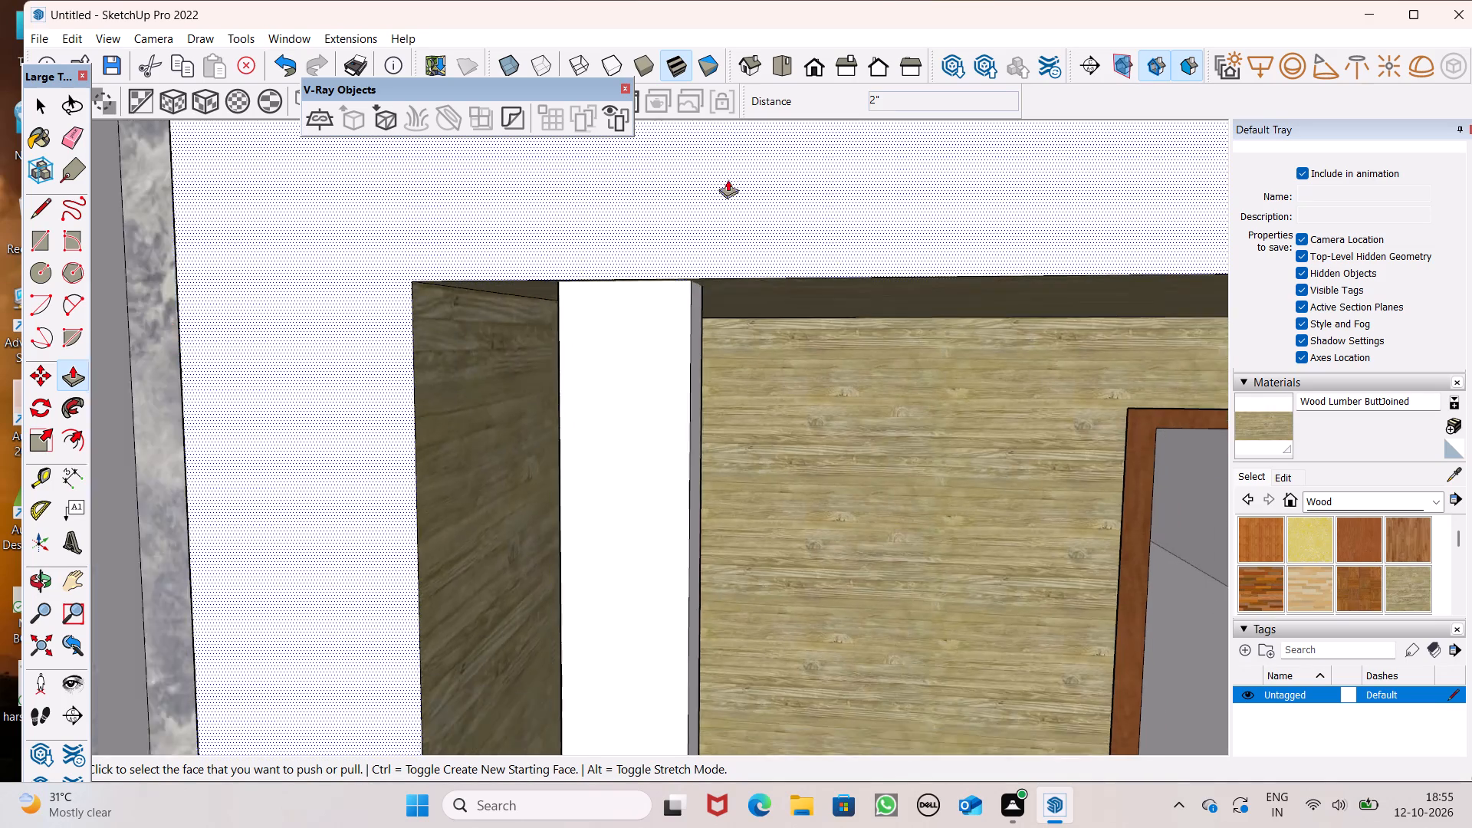
Widen the post into a panel by pulling its side facing the balcony opening out about 2' 9 7/16".
scroll(728, 179, down, 7)
middle_drag(785, 395, 676, 324)
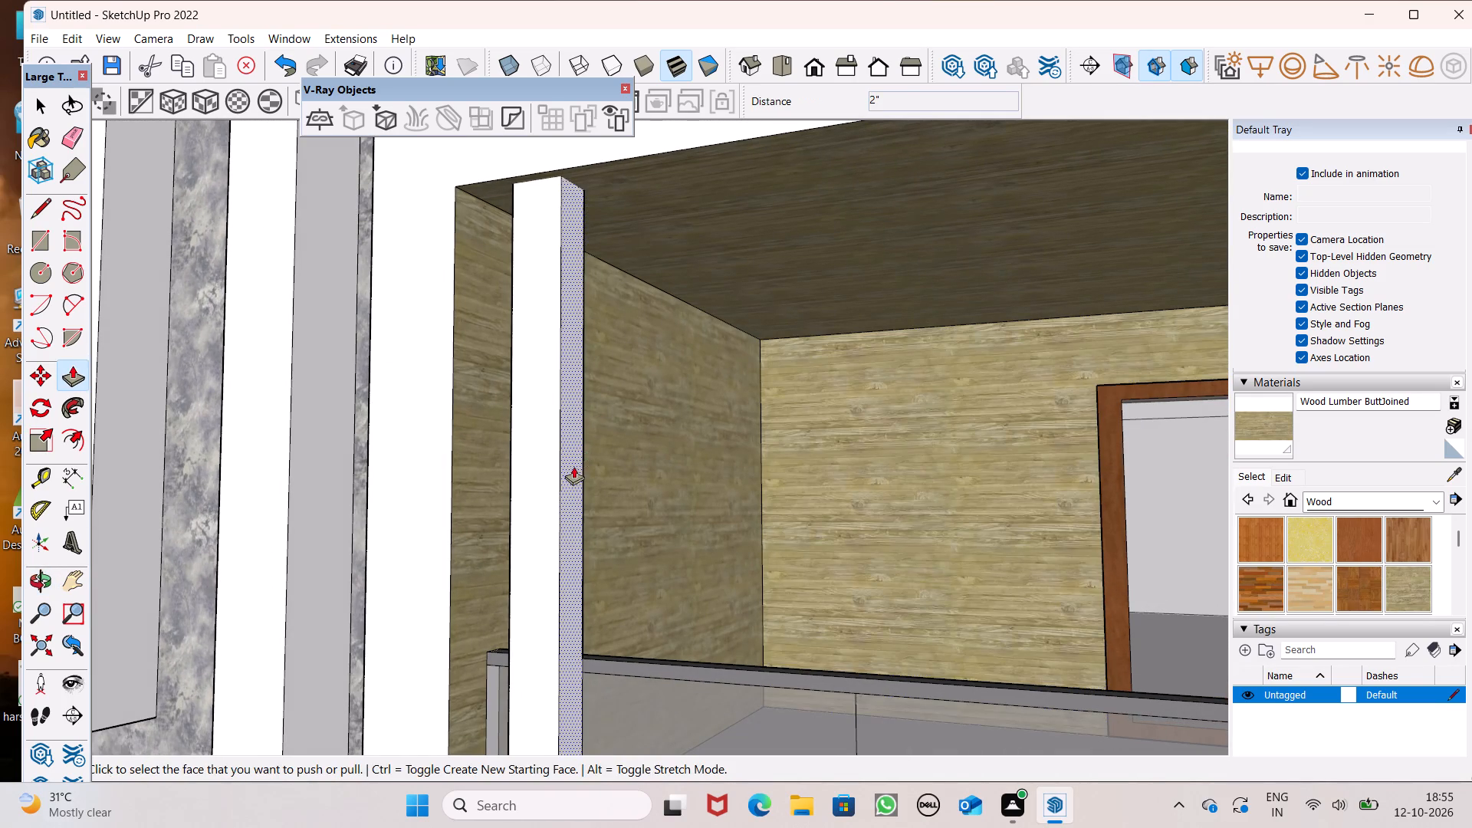
drag(570, 468, 758, 598)
Pull the panel's tower-side face across the remaining gap to the balcony's frame.
scroll(665, 314, down, 9)
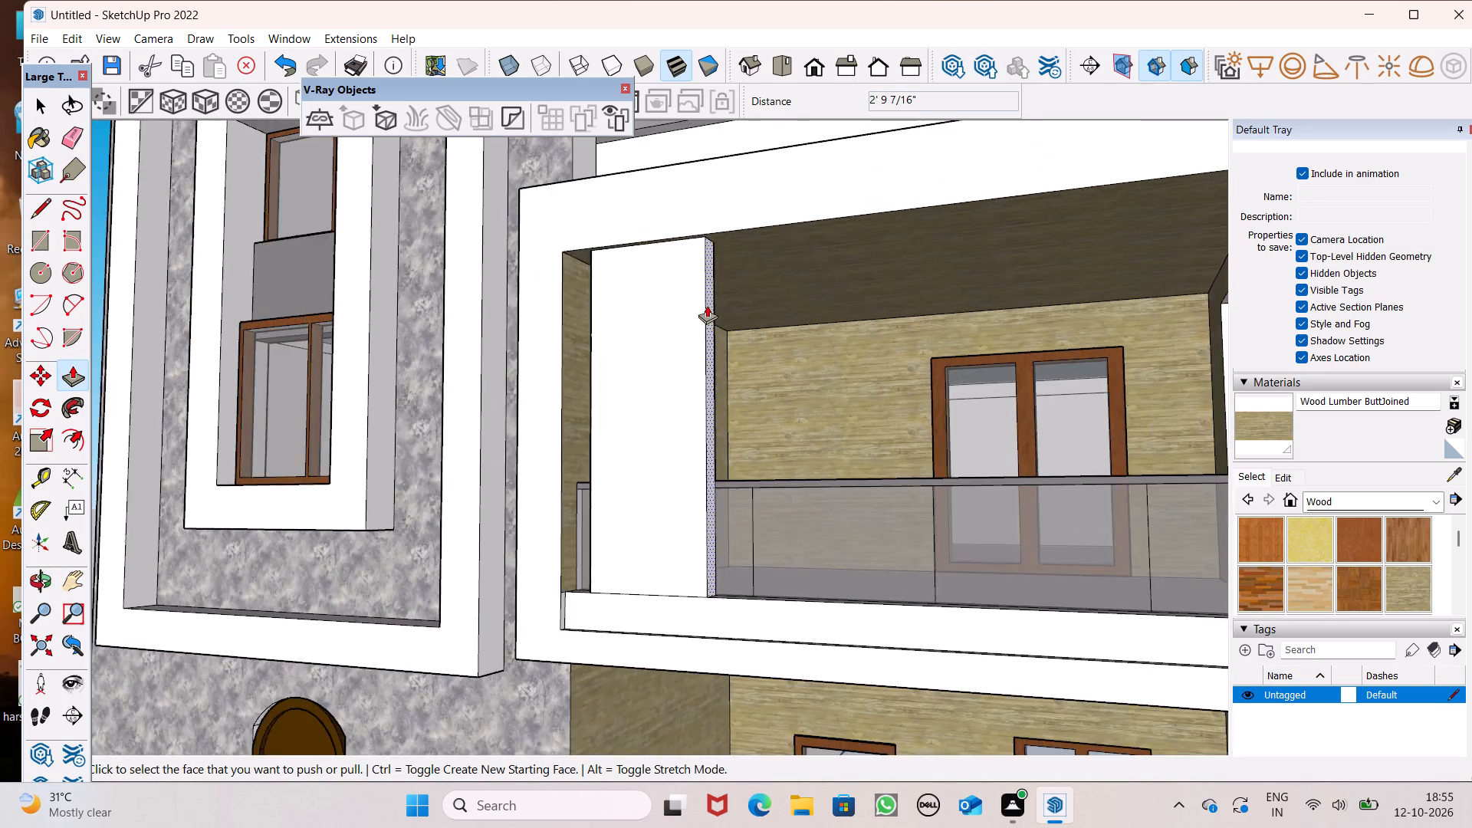
scroll(707, 305, down, 6)
middle_drag(711, 320, 883, 573)
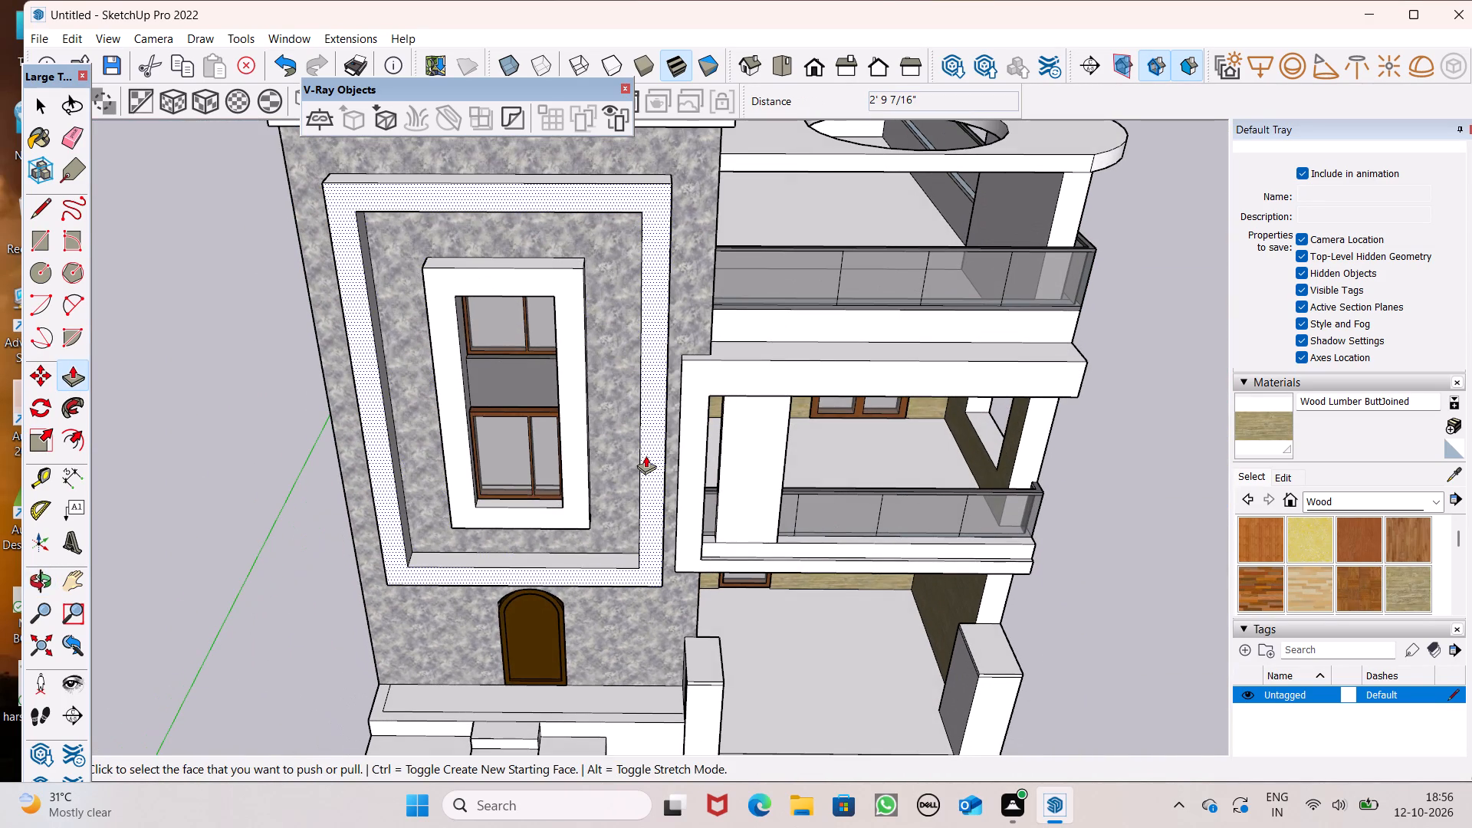
scroll(557, 411, up, 7)
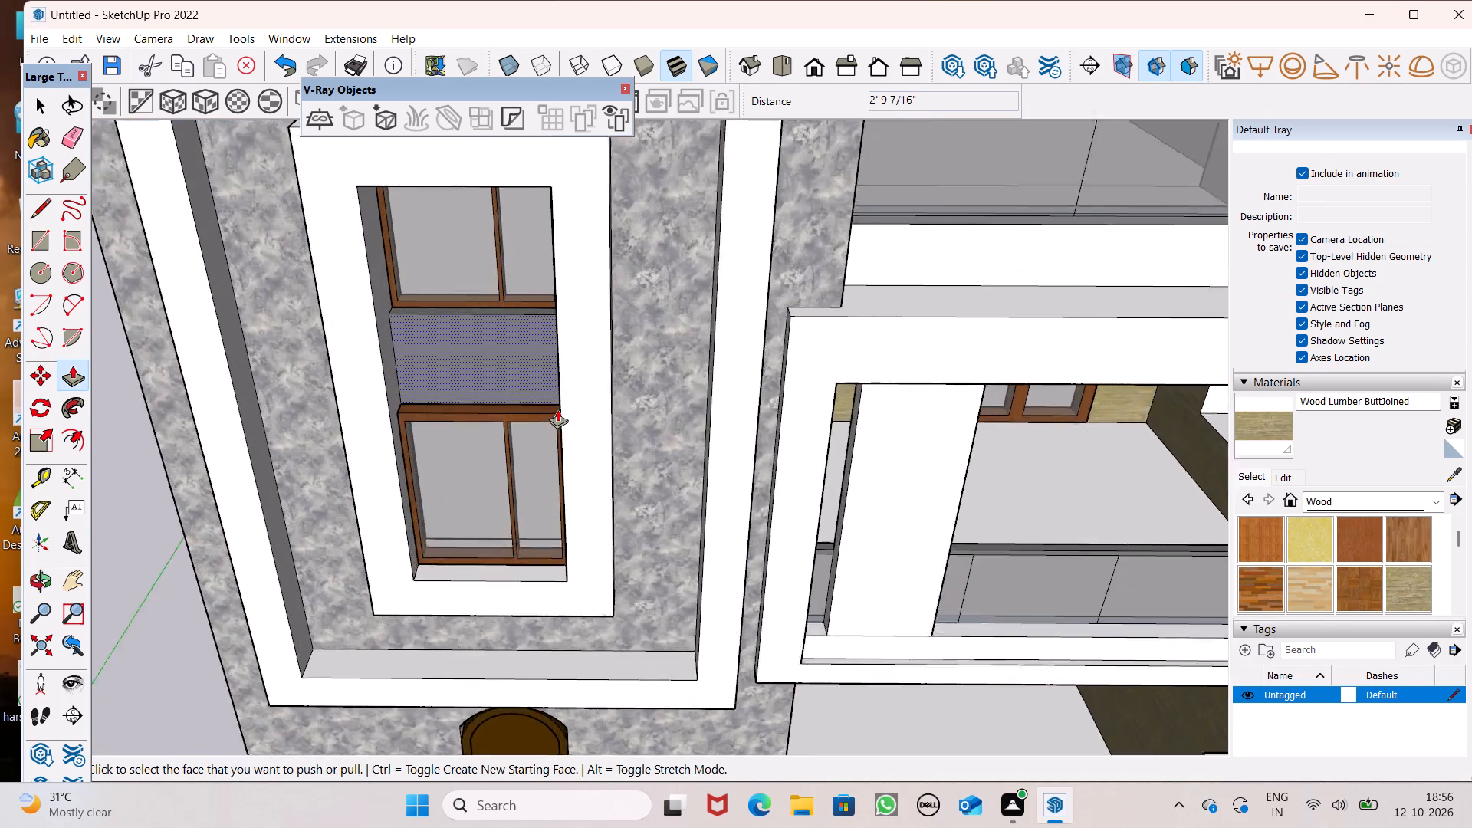
scroll(557, 409, up, 1)
scroll(919, 563, up, 3)
scroll(918, 570, down, 1)
scroll(918, 570, up, 1)
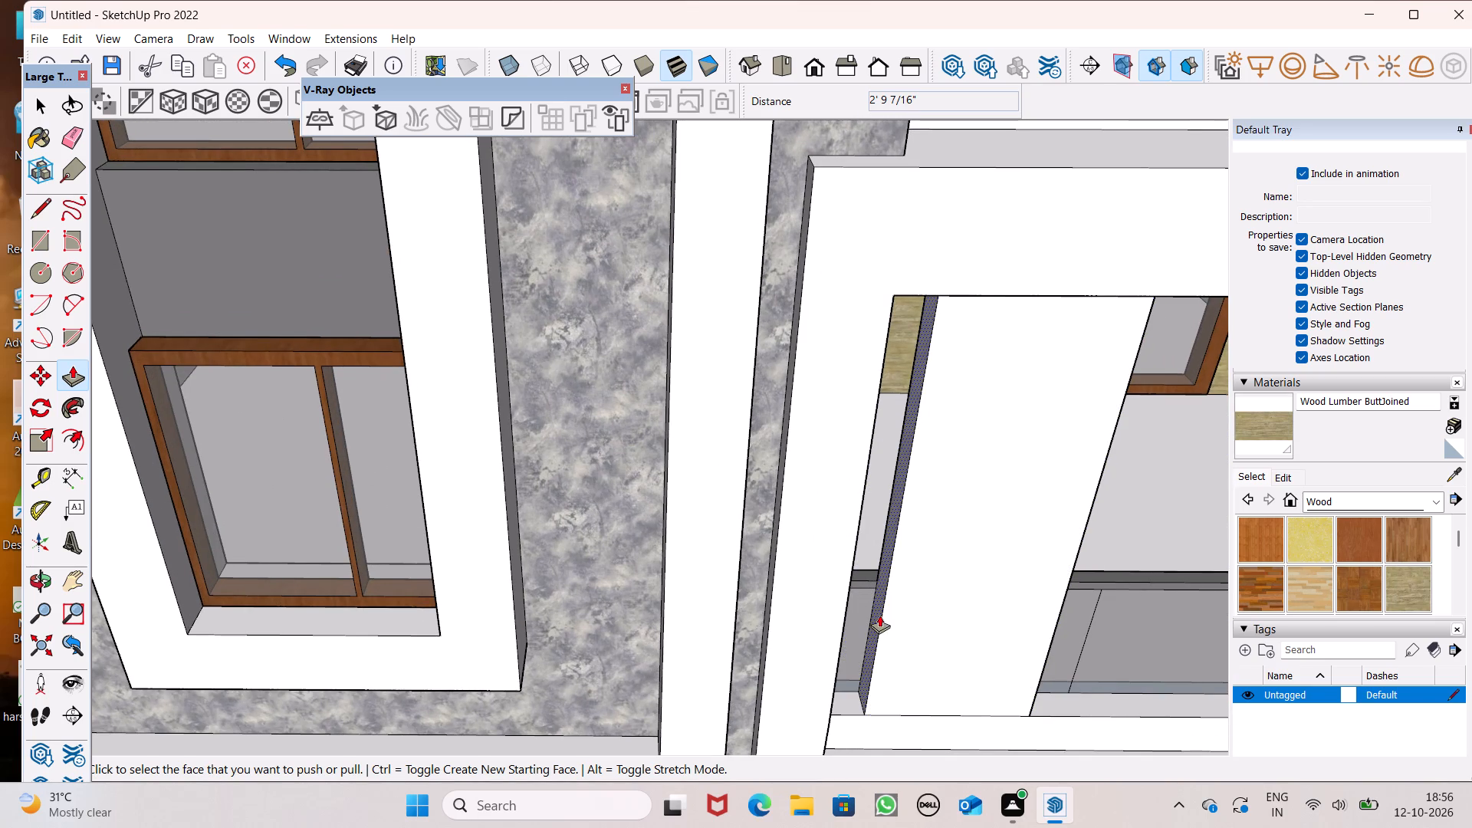
drag(879, 615, 841, 623)
Push the balcony panel's front face back by about 3 11/16" from the ledge's front edge.
scroll(865, 534, down, 6)
middle_drag(1012, 580, 994, 523)
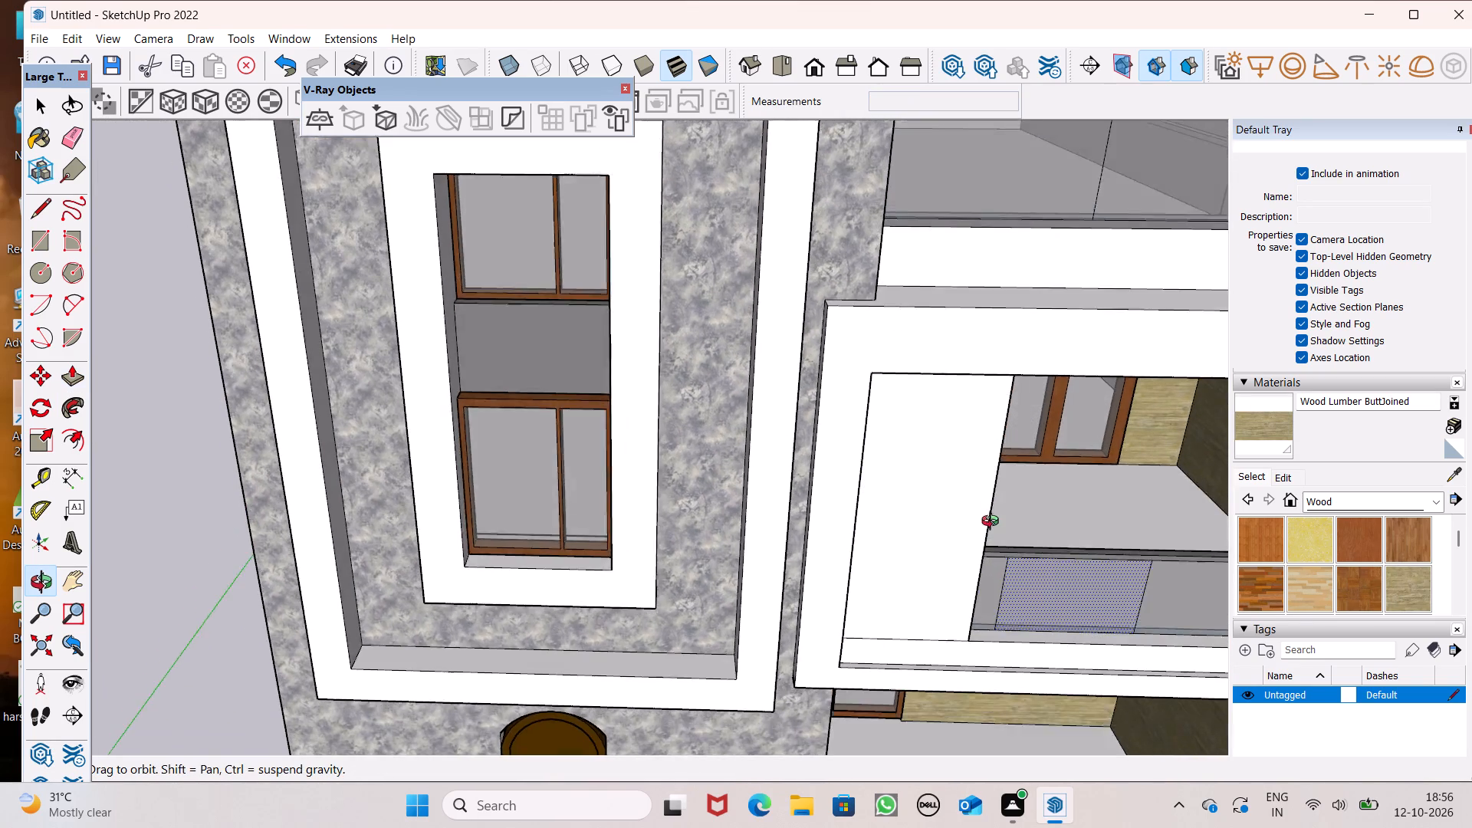
middle_drag(994, 523, 976, 495)
scroll(981, 502, up, 1)
click(912, 593)
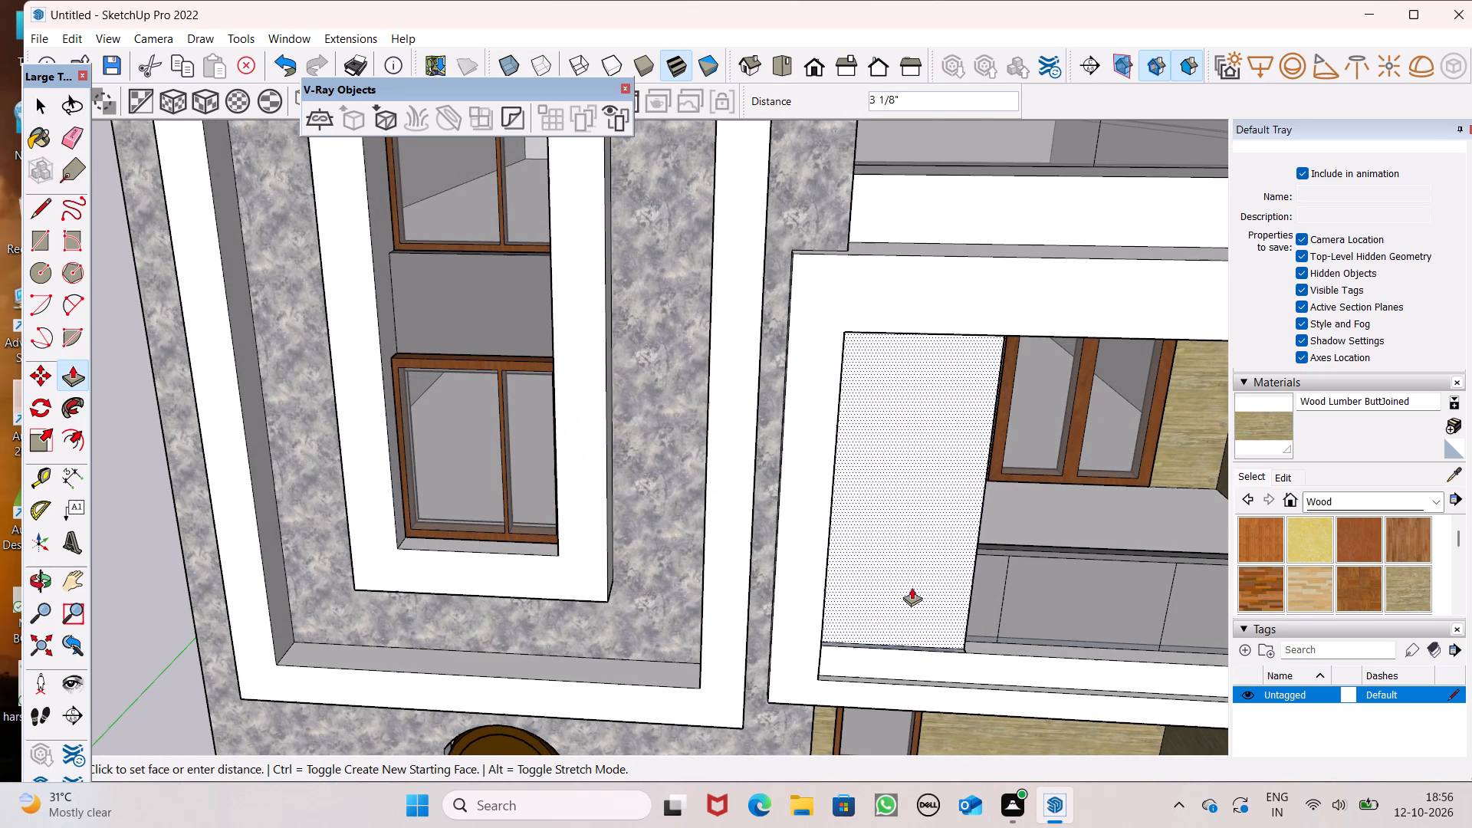
middle_drag(922, 584, 753, 468)
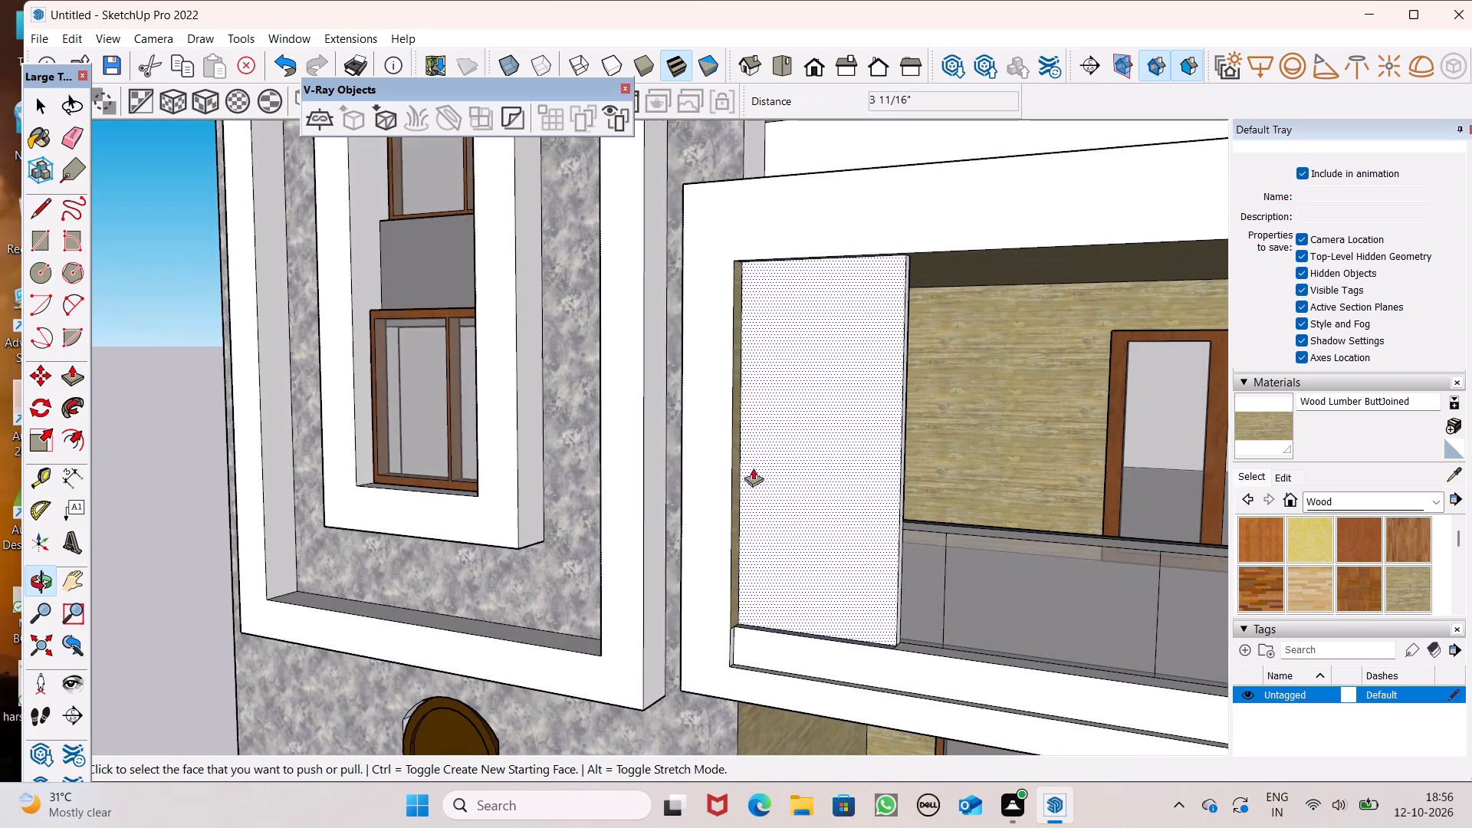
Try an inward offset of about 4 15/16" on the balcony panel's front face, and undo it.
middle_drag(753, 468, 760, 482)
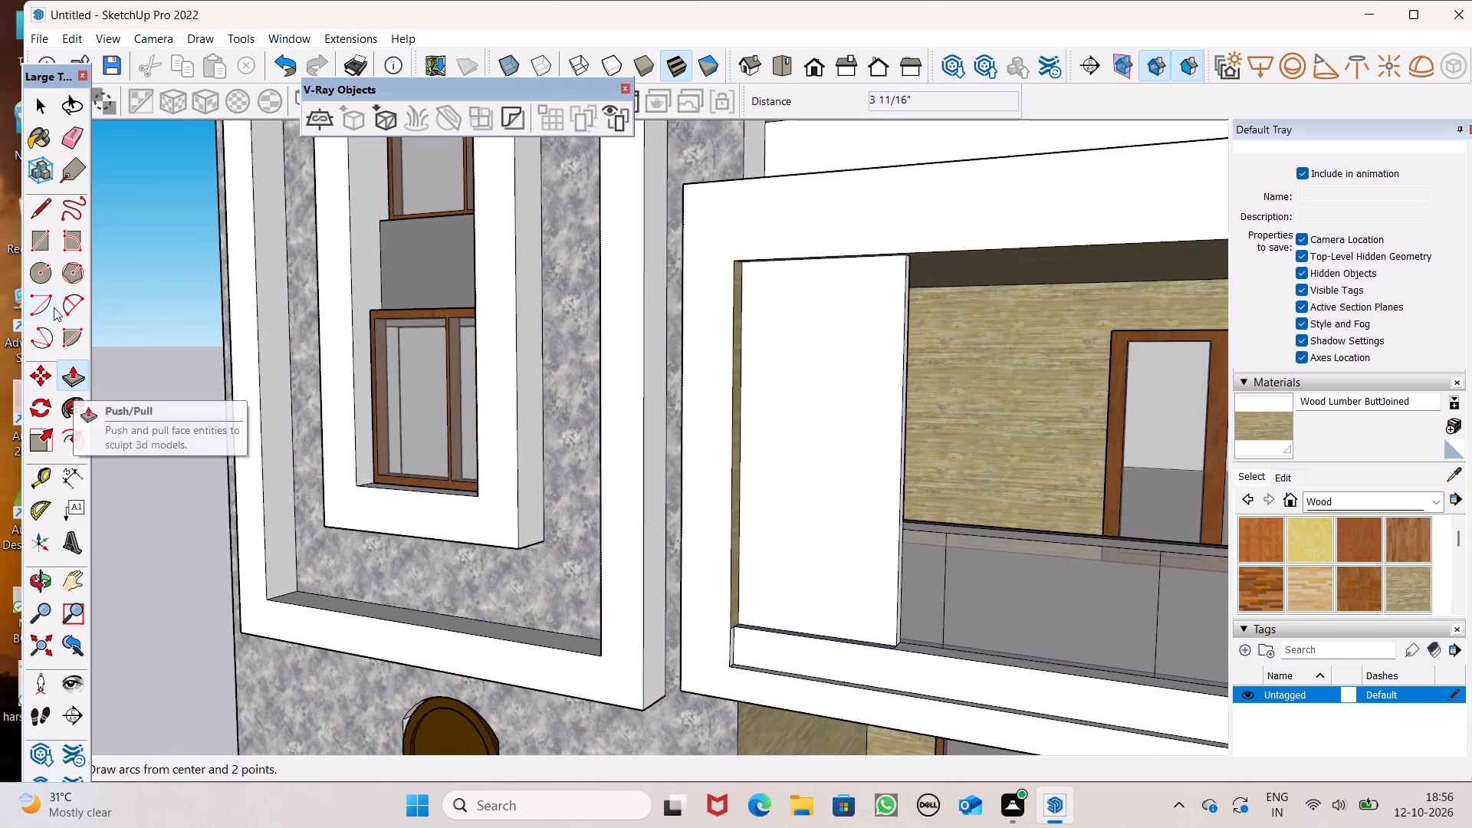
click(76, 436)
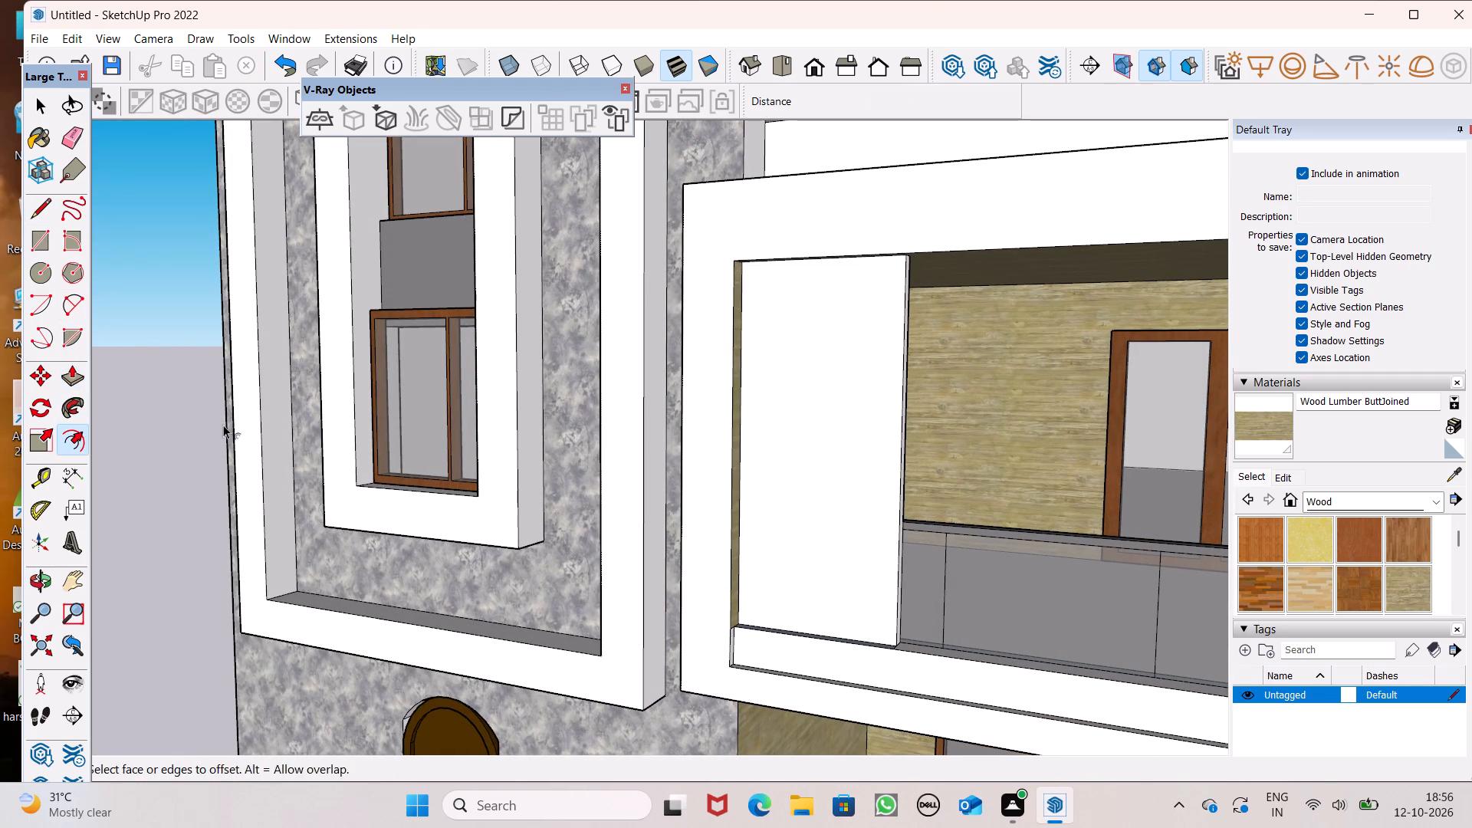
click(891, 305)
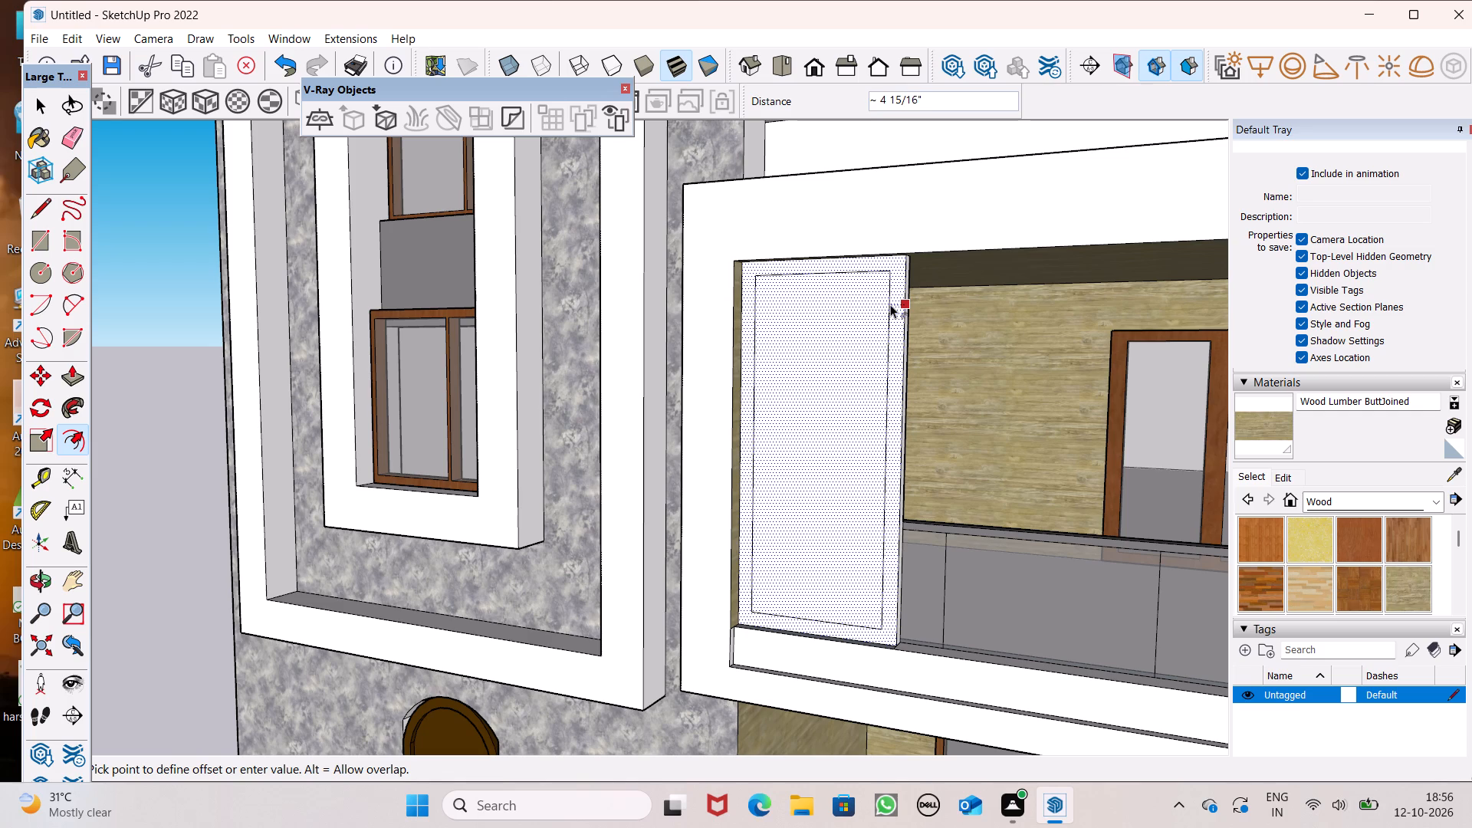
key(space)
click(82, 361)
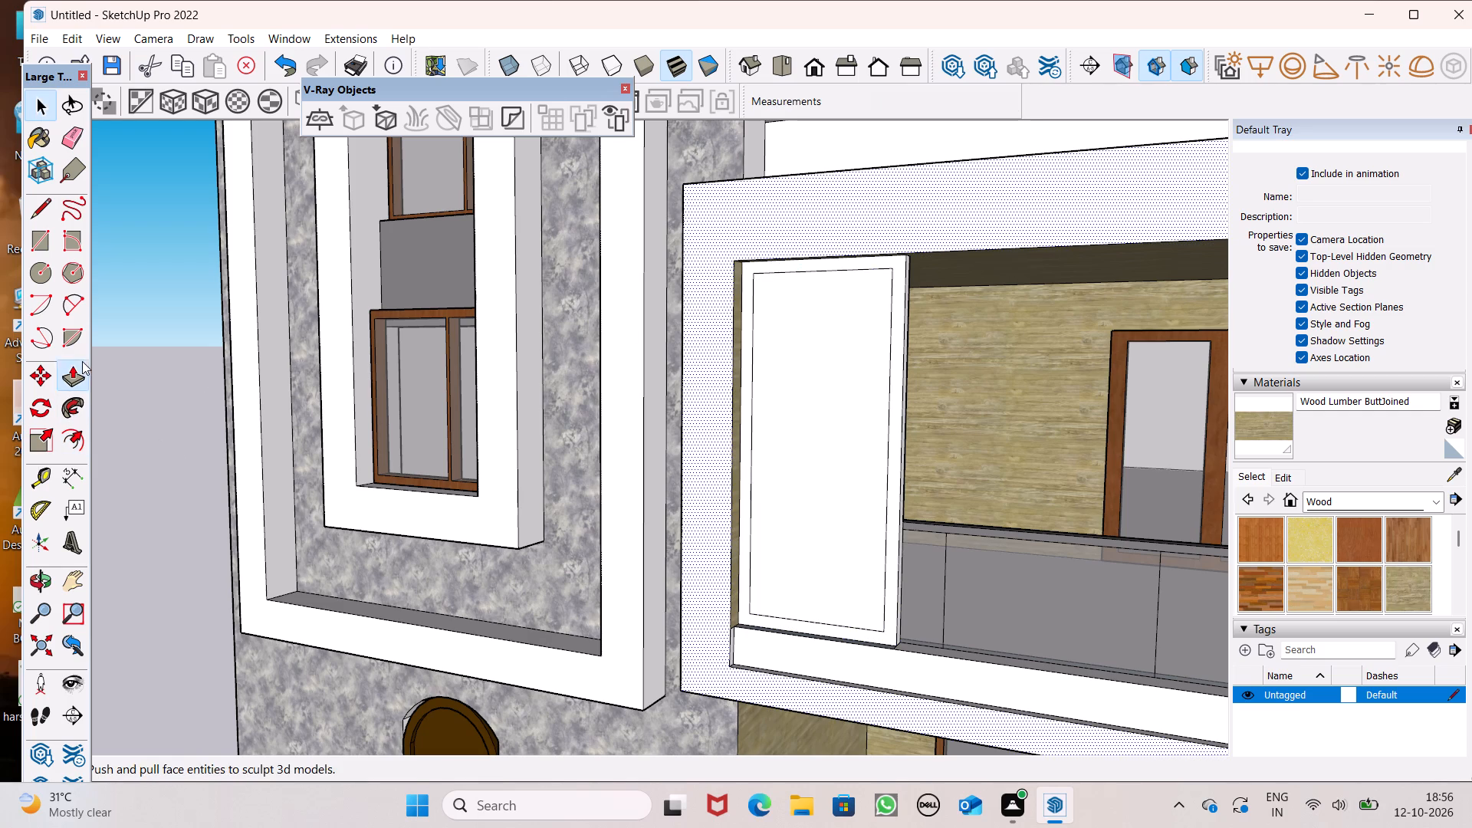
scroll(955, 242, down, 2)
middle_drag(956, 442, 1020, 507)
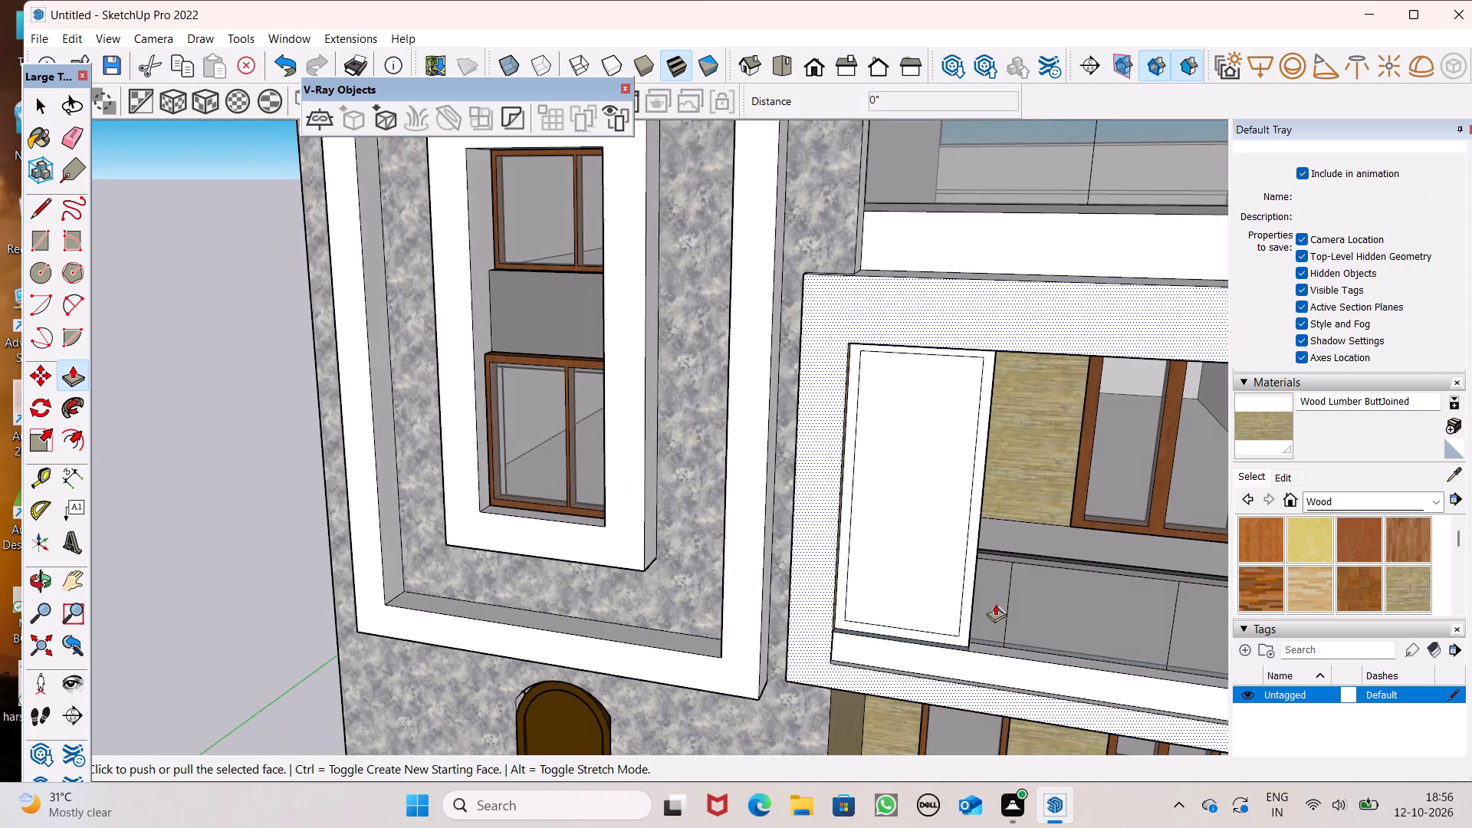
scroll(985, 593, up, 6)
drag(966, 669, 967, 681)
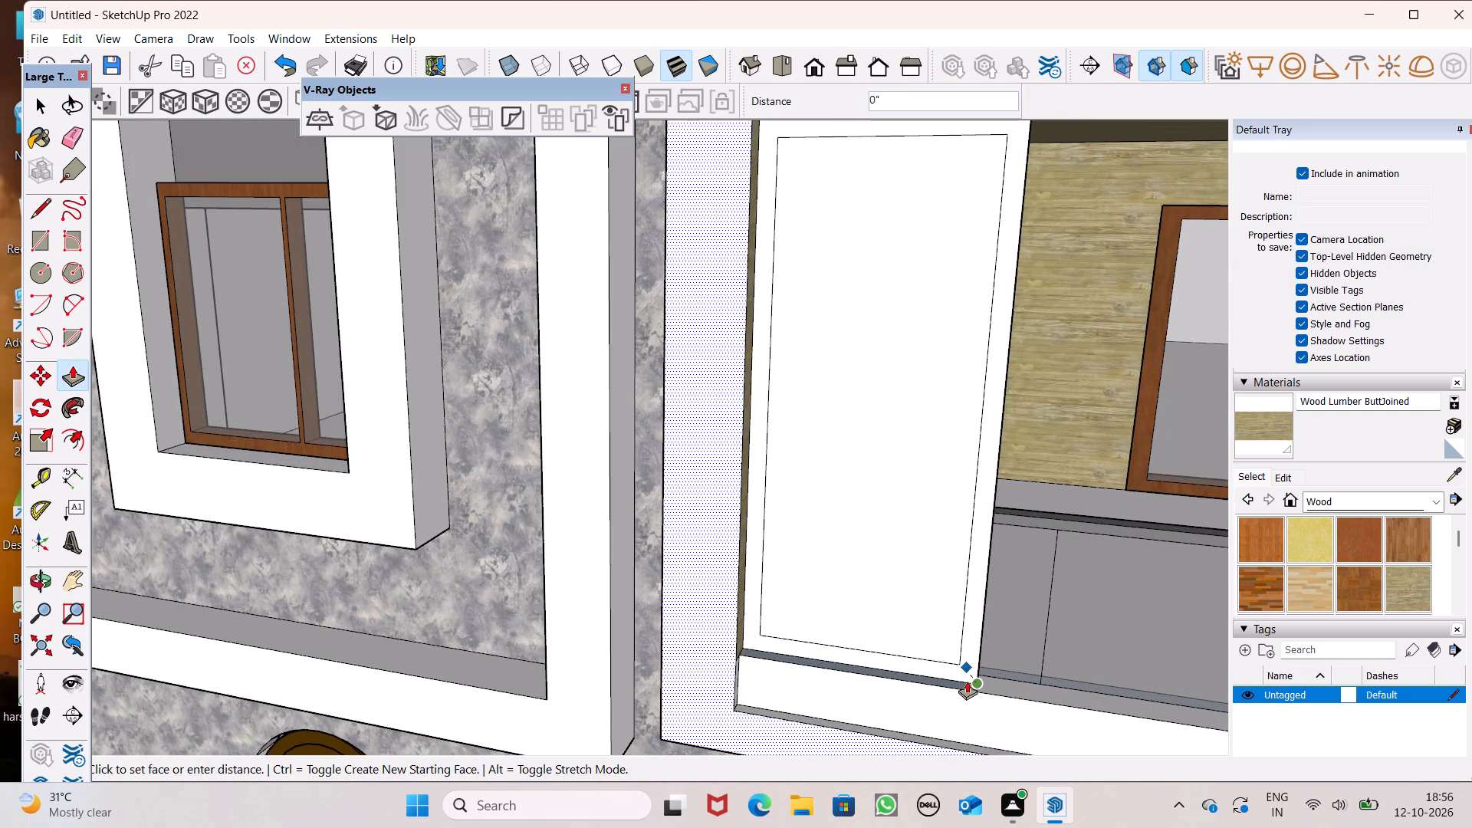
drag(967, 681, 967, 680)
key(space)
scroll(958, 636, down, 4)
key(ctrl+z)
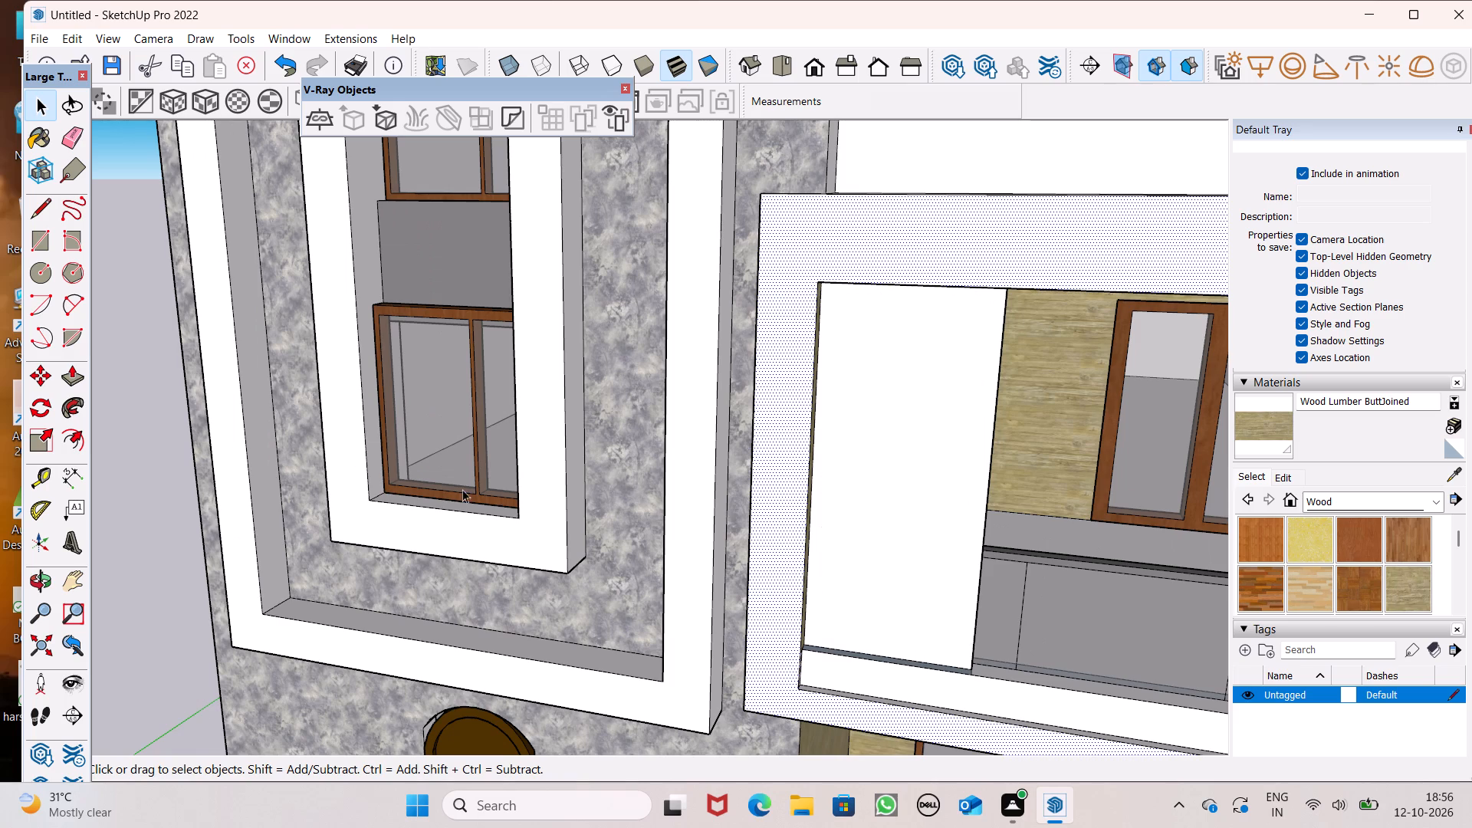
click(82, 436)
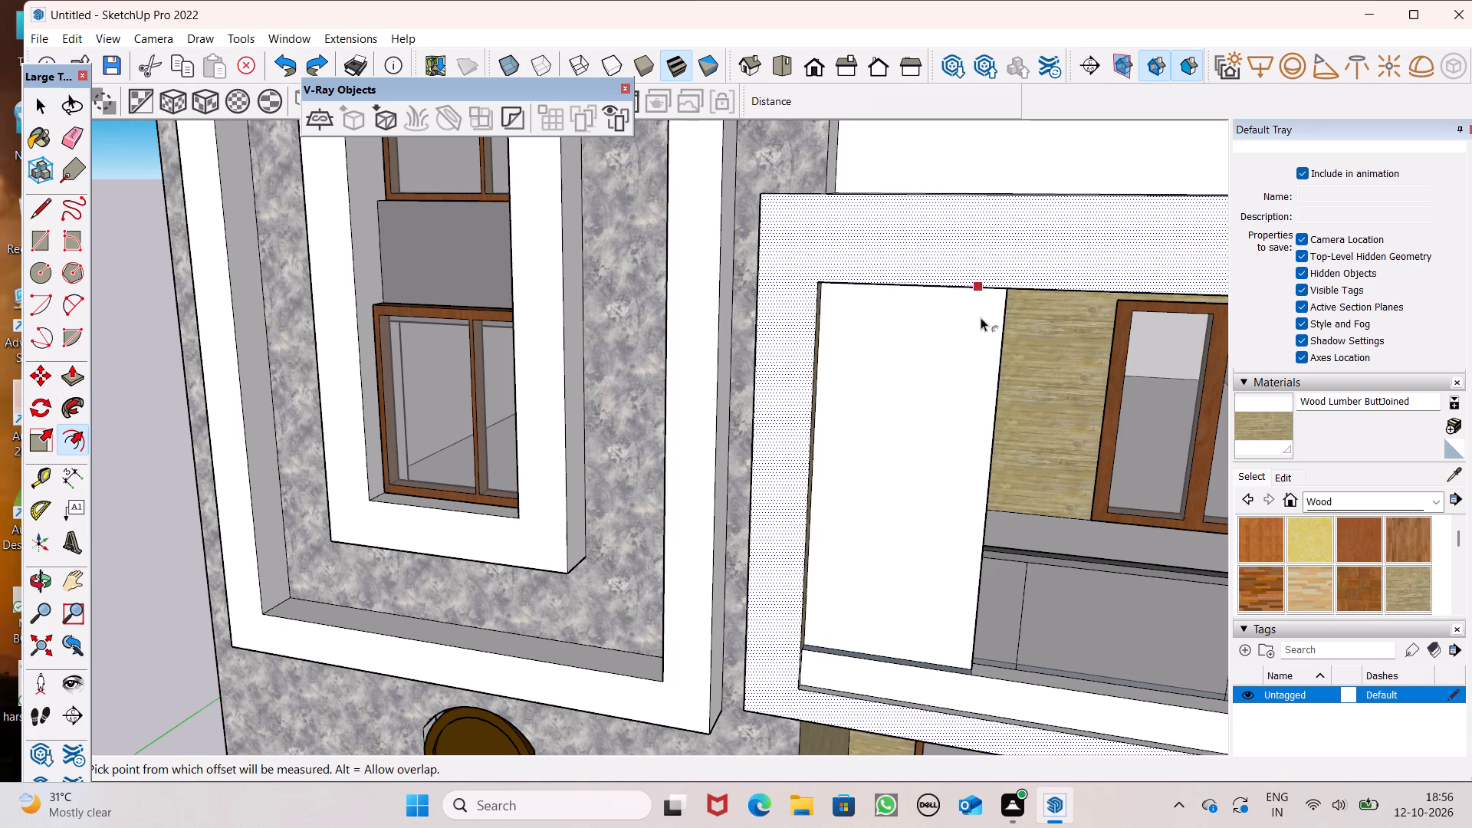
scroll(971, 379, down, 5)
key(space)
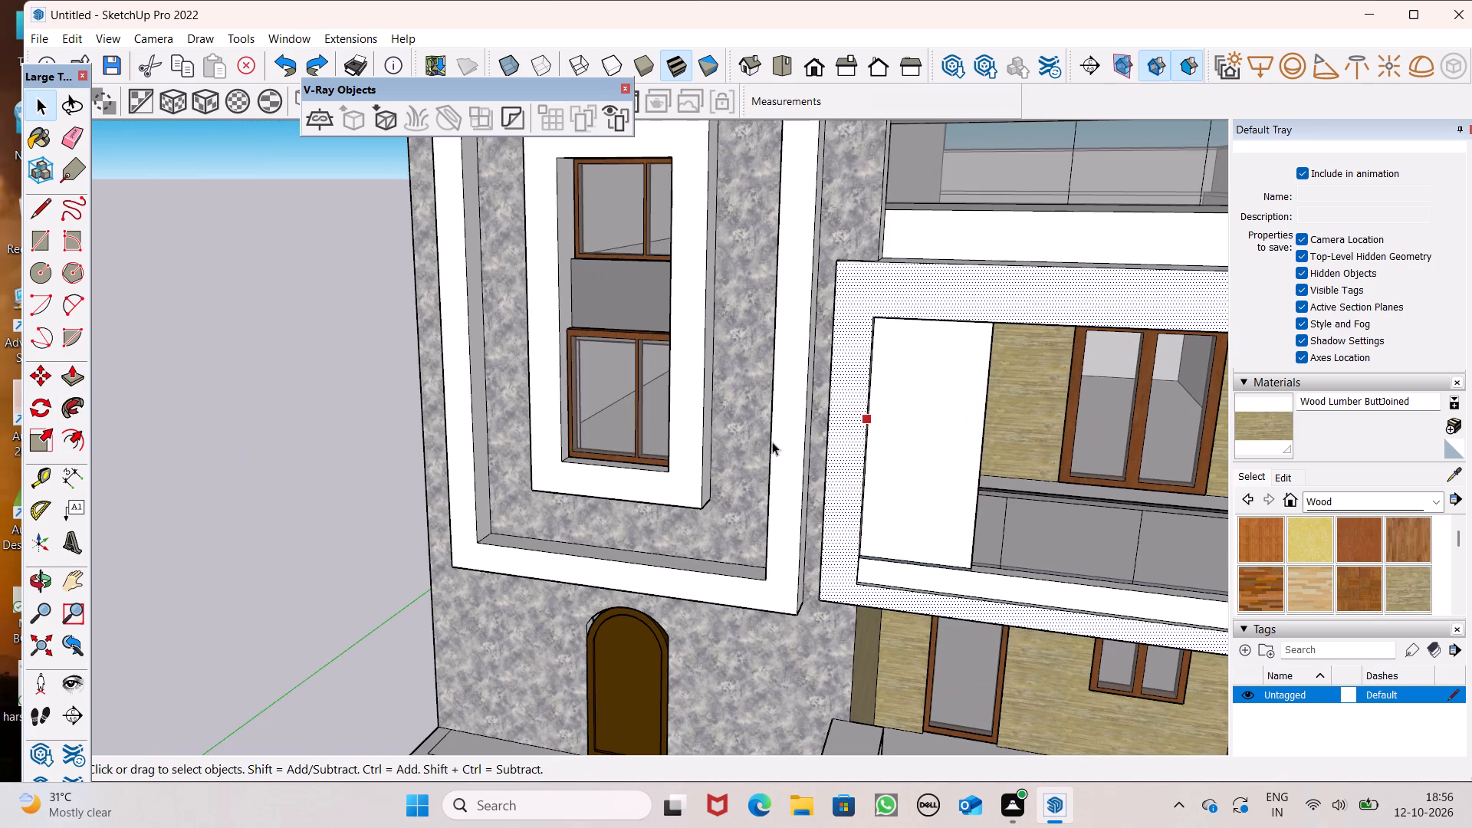
Offset the balcony panel's front face inward to outline a narrow, even border around it.
click(304, 298)
scroll(1213, 429, up, 2)
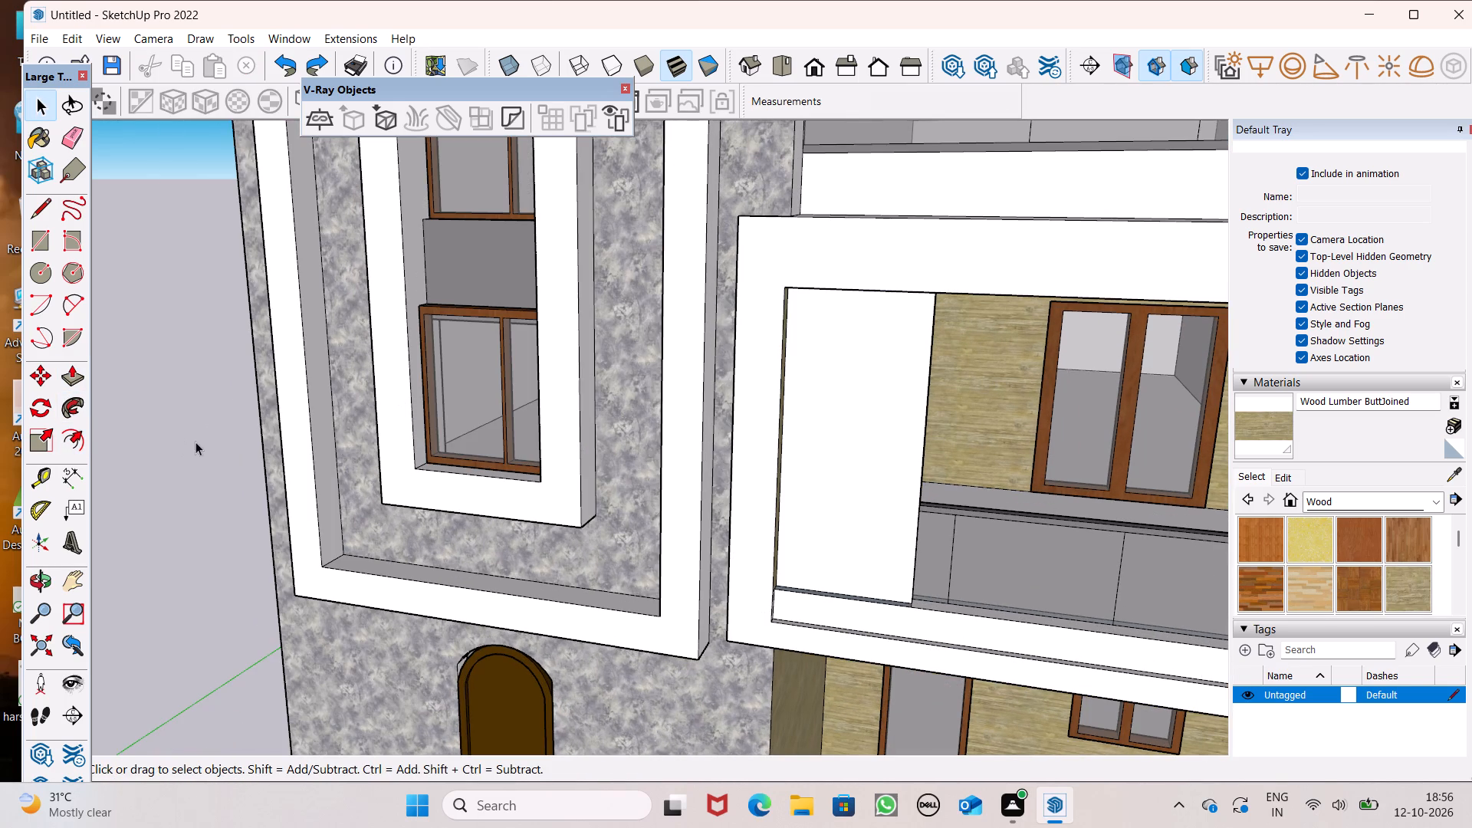
click(80, 450)
scroll(794, 426, up, 5)
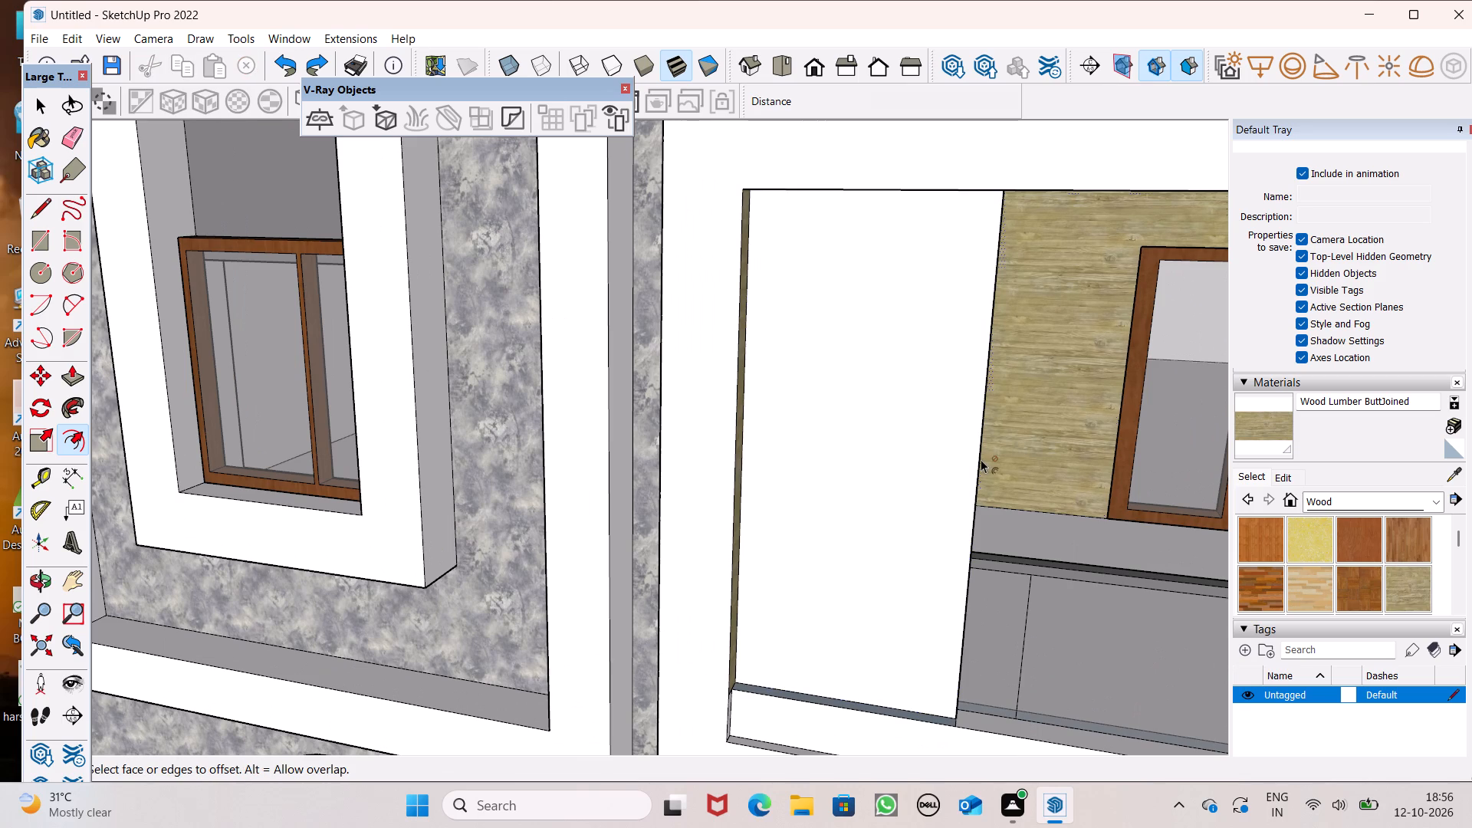
click(981, 458)
drag(972, 459, 951, 458)
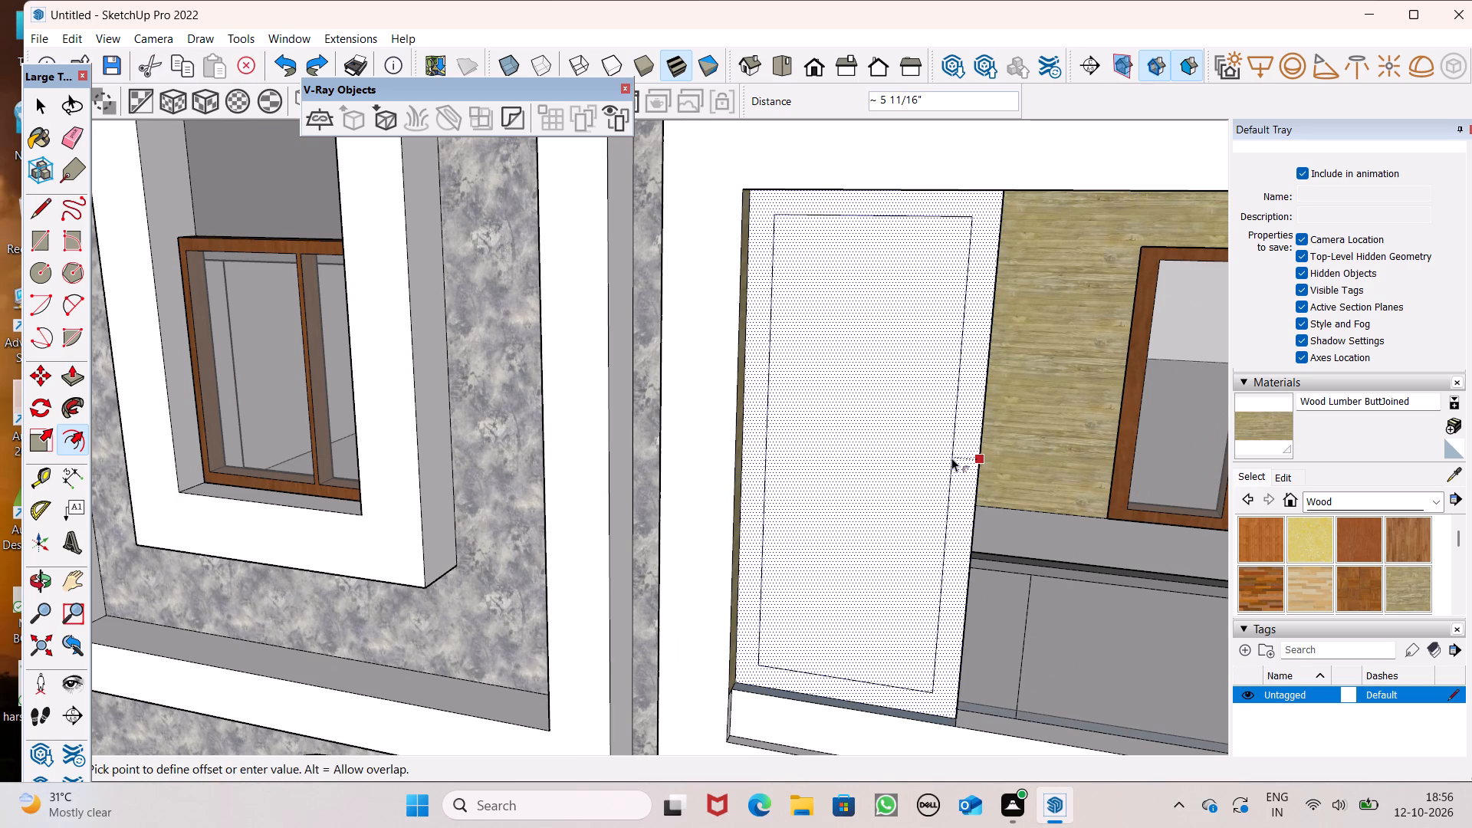
drag(951, 458, 961, 452)
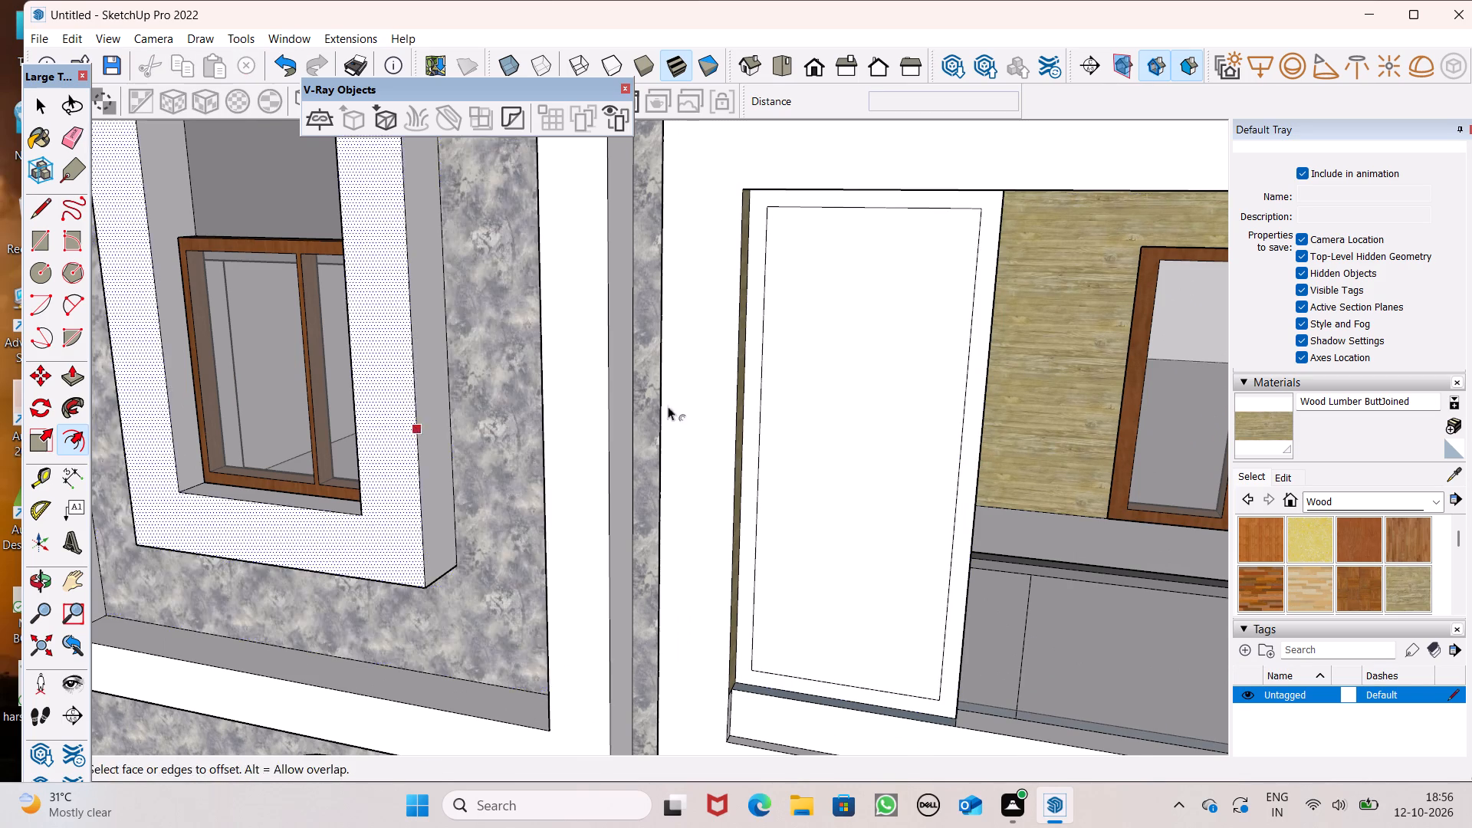
scroll(958, 364, down, 4)
key(space)
Pull the balcony panel's border face forward 3 11/16" to make a raised frame around the inner face.
click(84, 379)
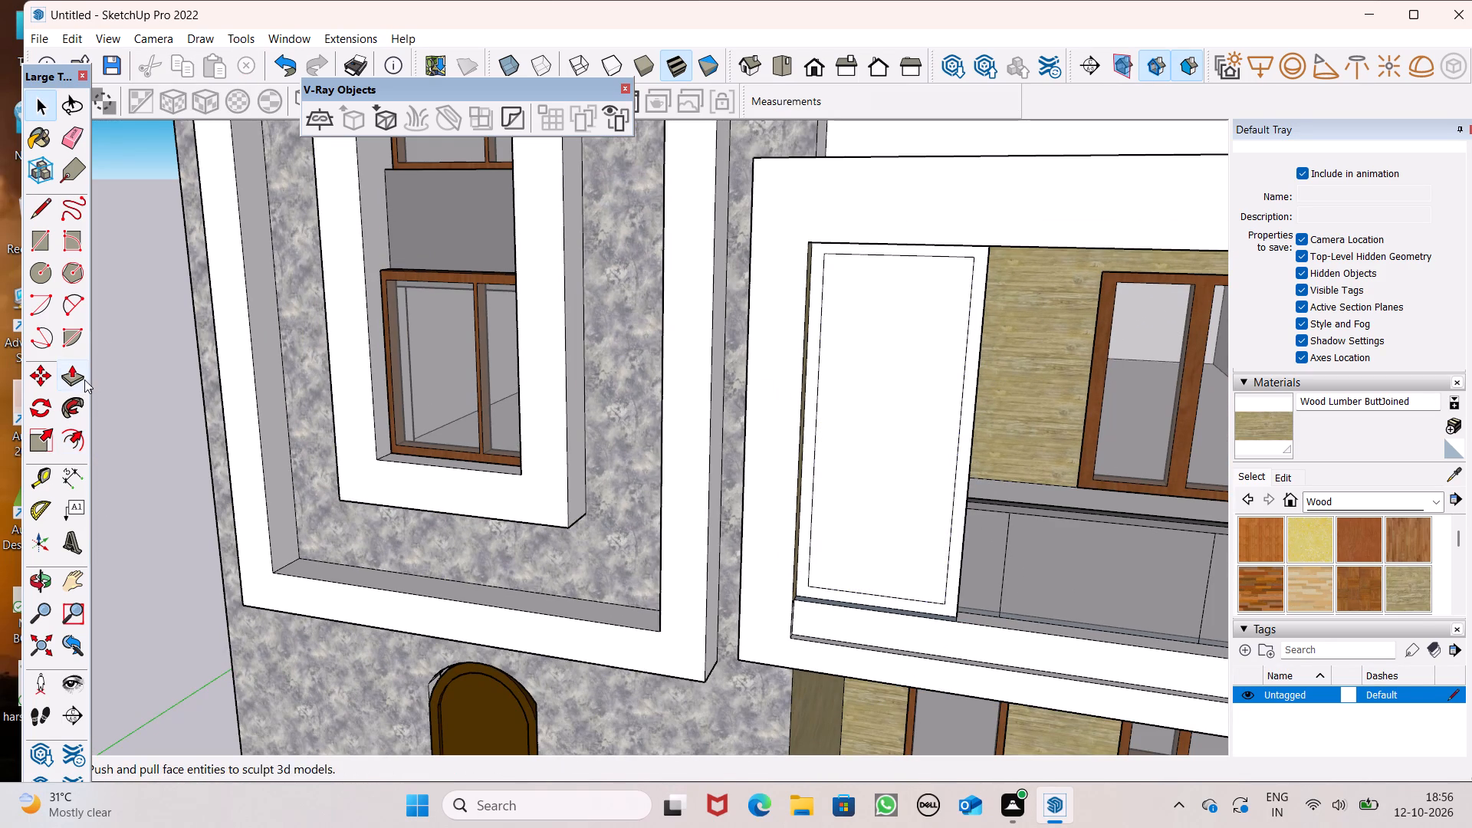
scroll(1176, 487, down, 2)
scroll(1091, 657, up, 6)
scroll(955, 543, up, 5)
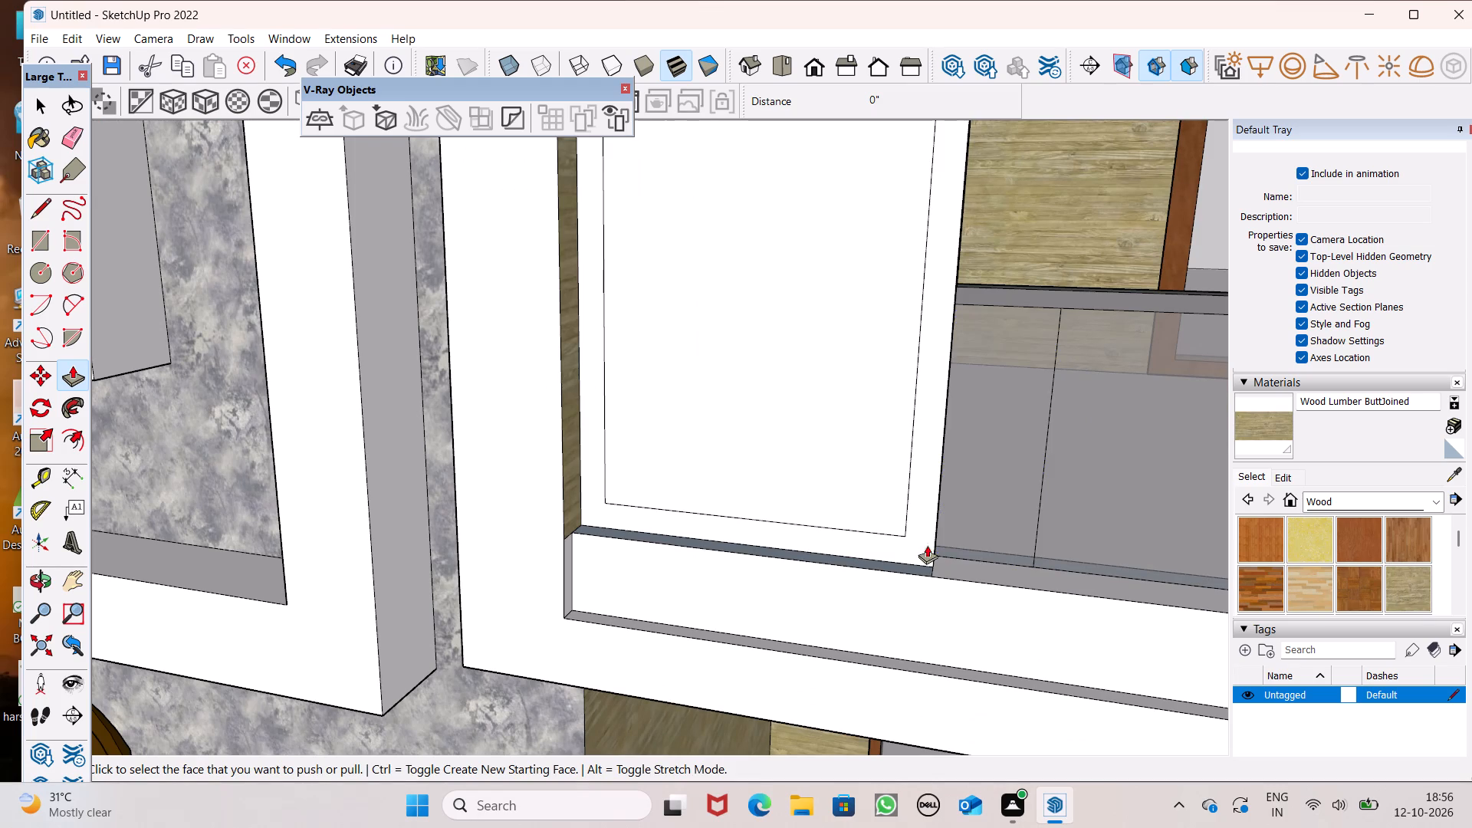
drag(923, 544, 920, 554)
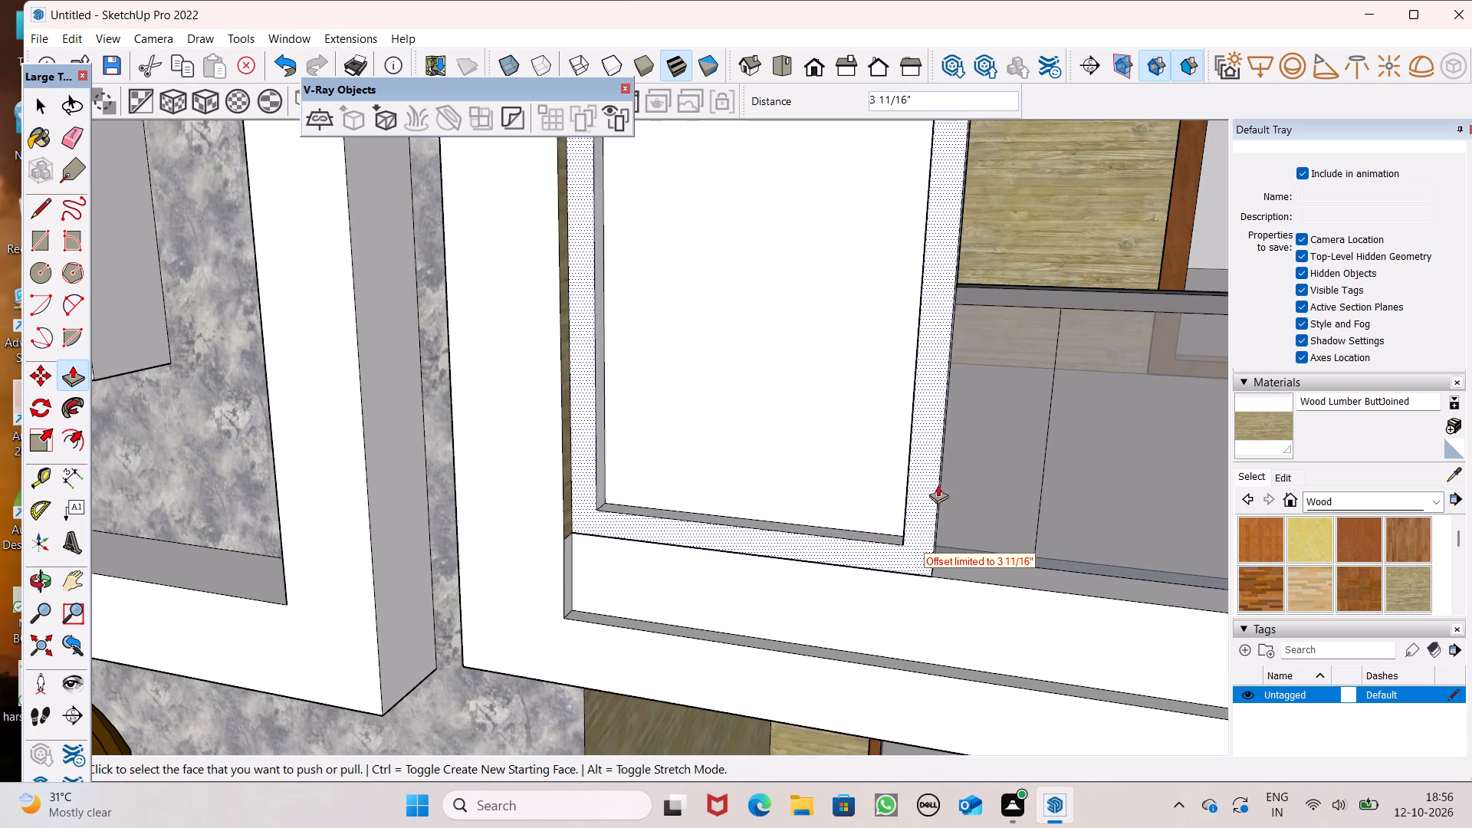
Paint the balcony panel's recessed inner face with Sketchy Scales from the Patterns materials.
scroll(940, 462, down, 14)
middle_drag(1022, 575, 1090, 633)
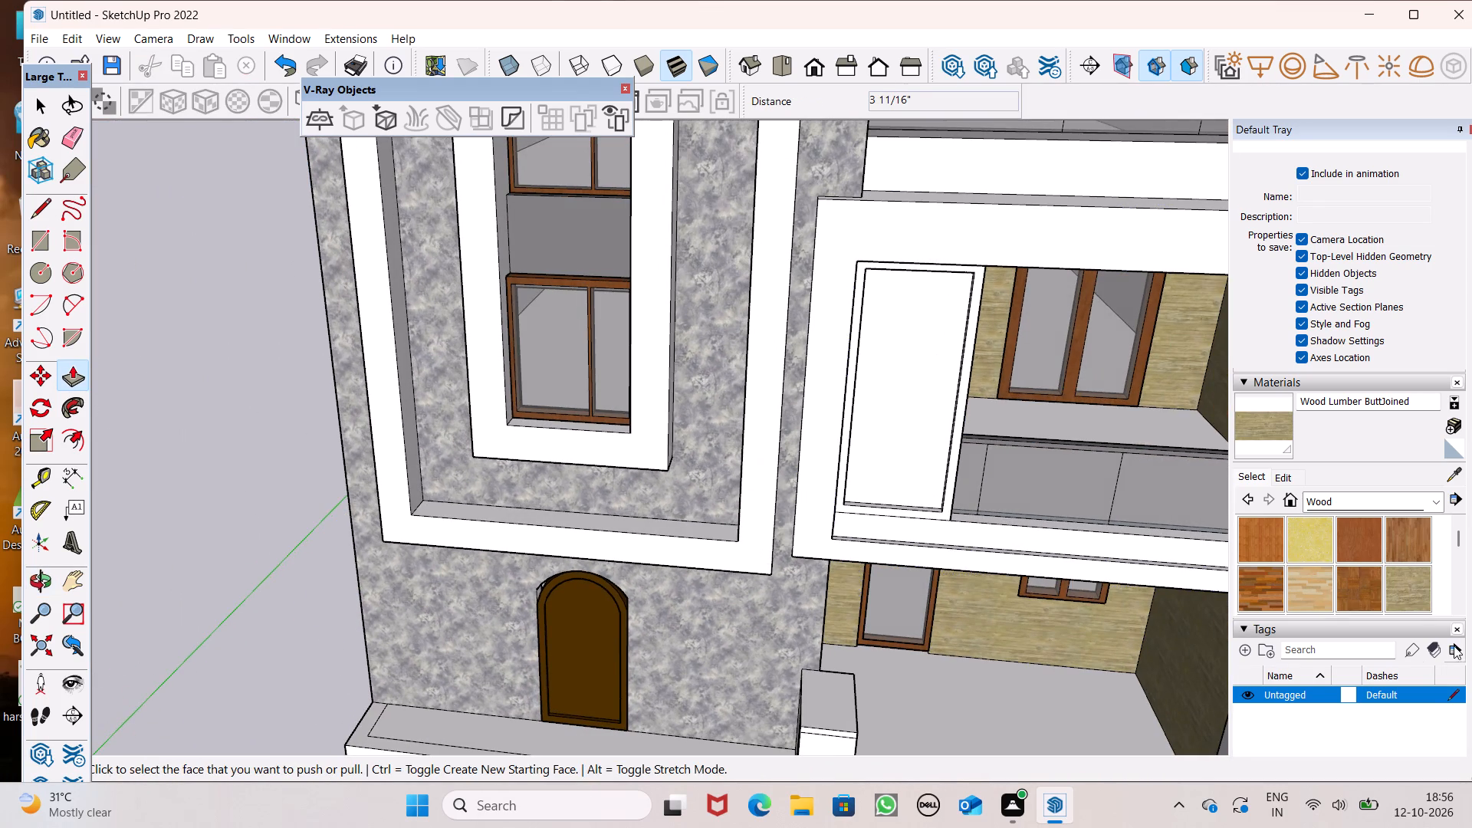
click(1439, 497)
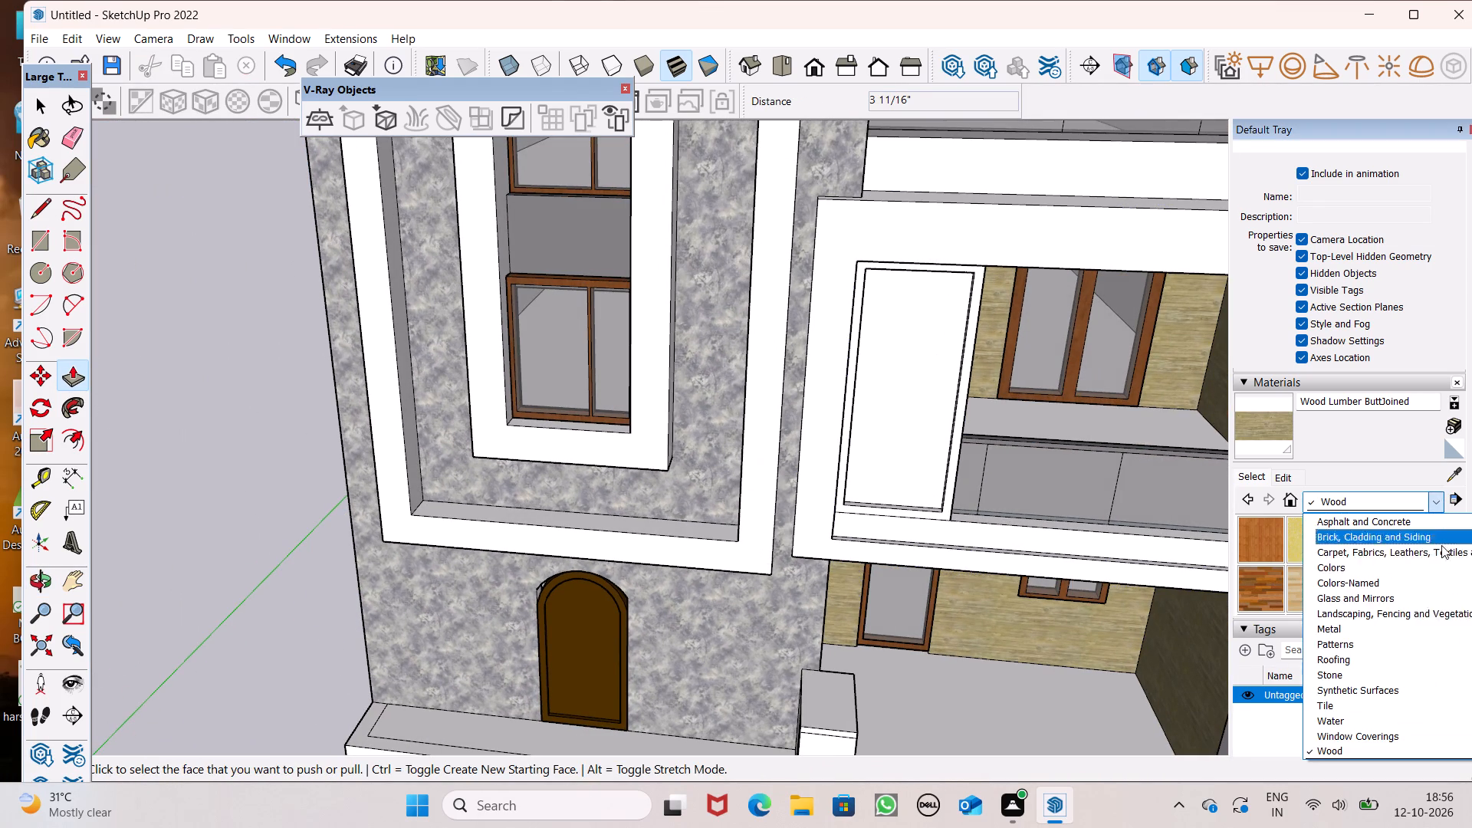
click(1424, 639)
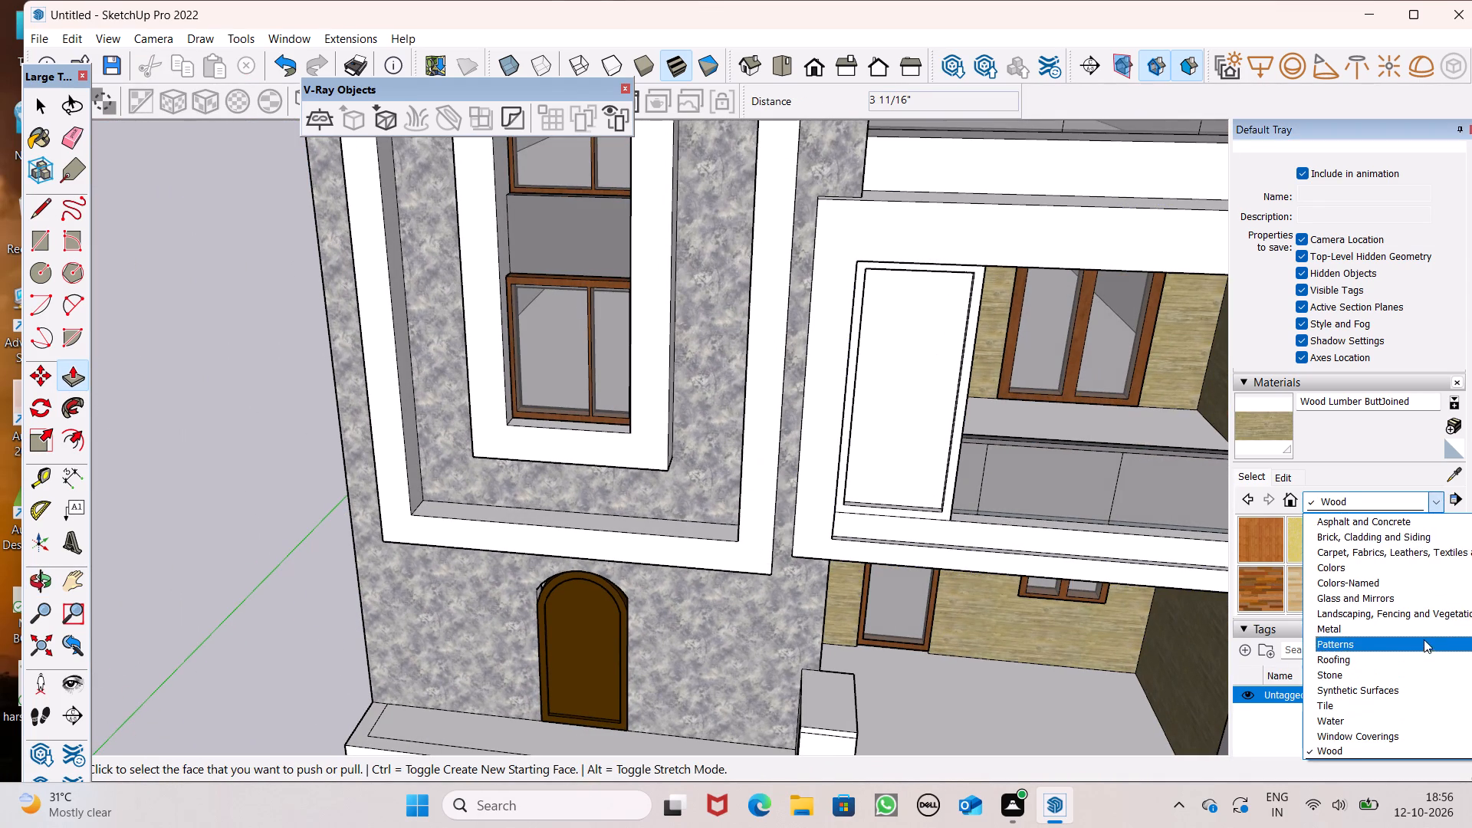
scroll(1405, 580, down, 2)
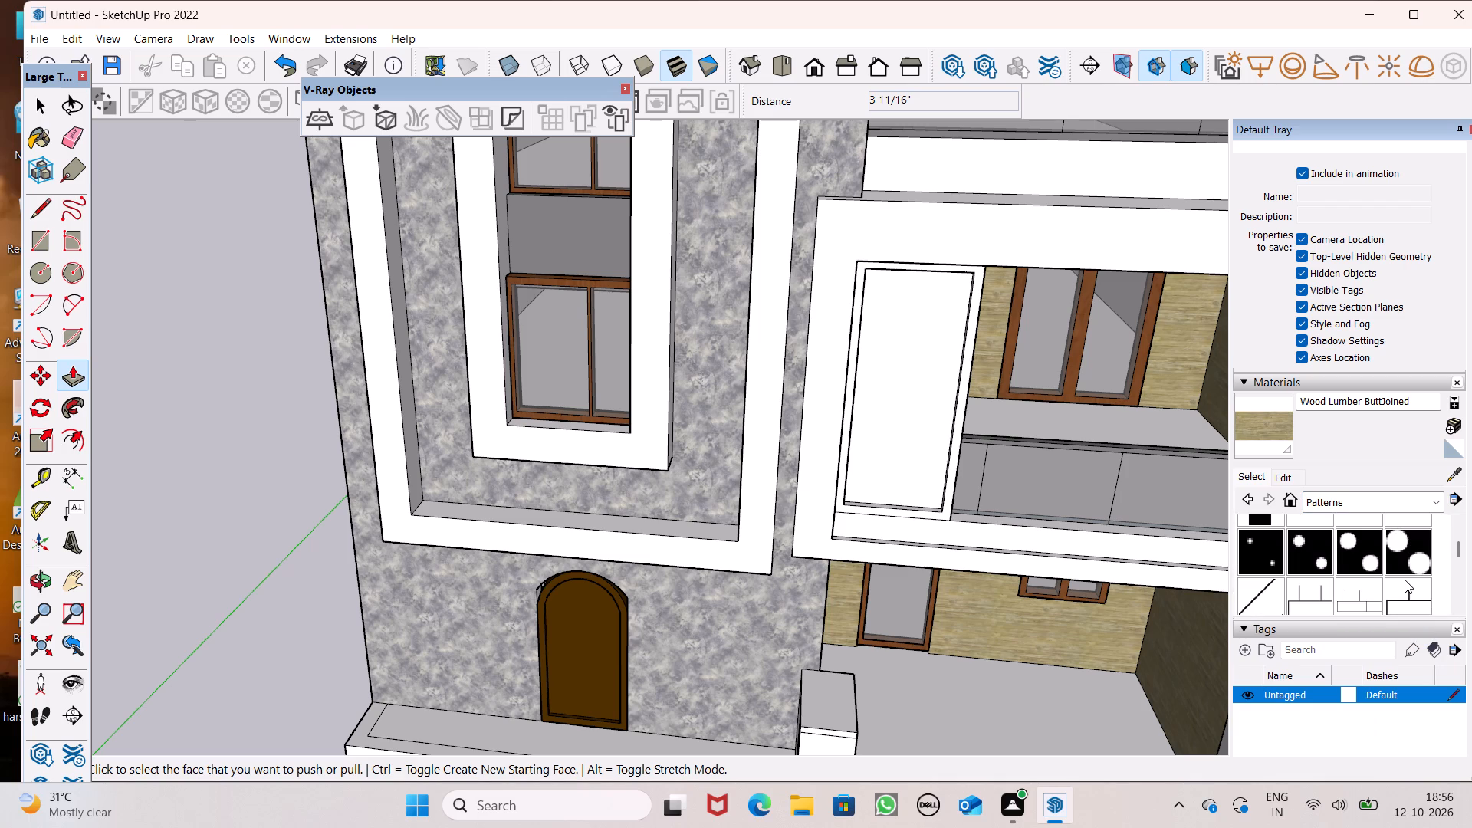
scroll(1405, 580, down, 3)
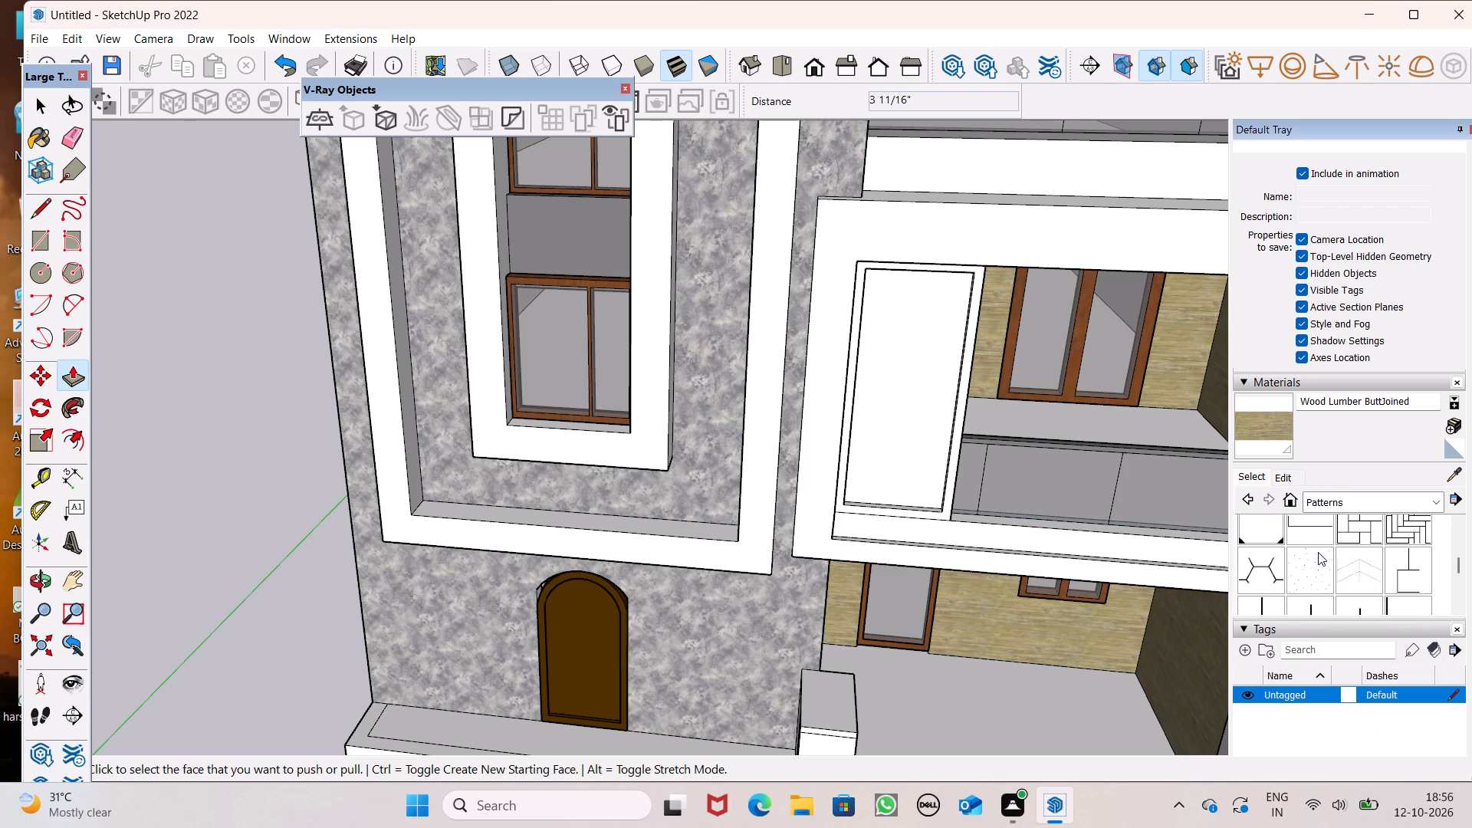
scroll(1312, 552, down, 2)
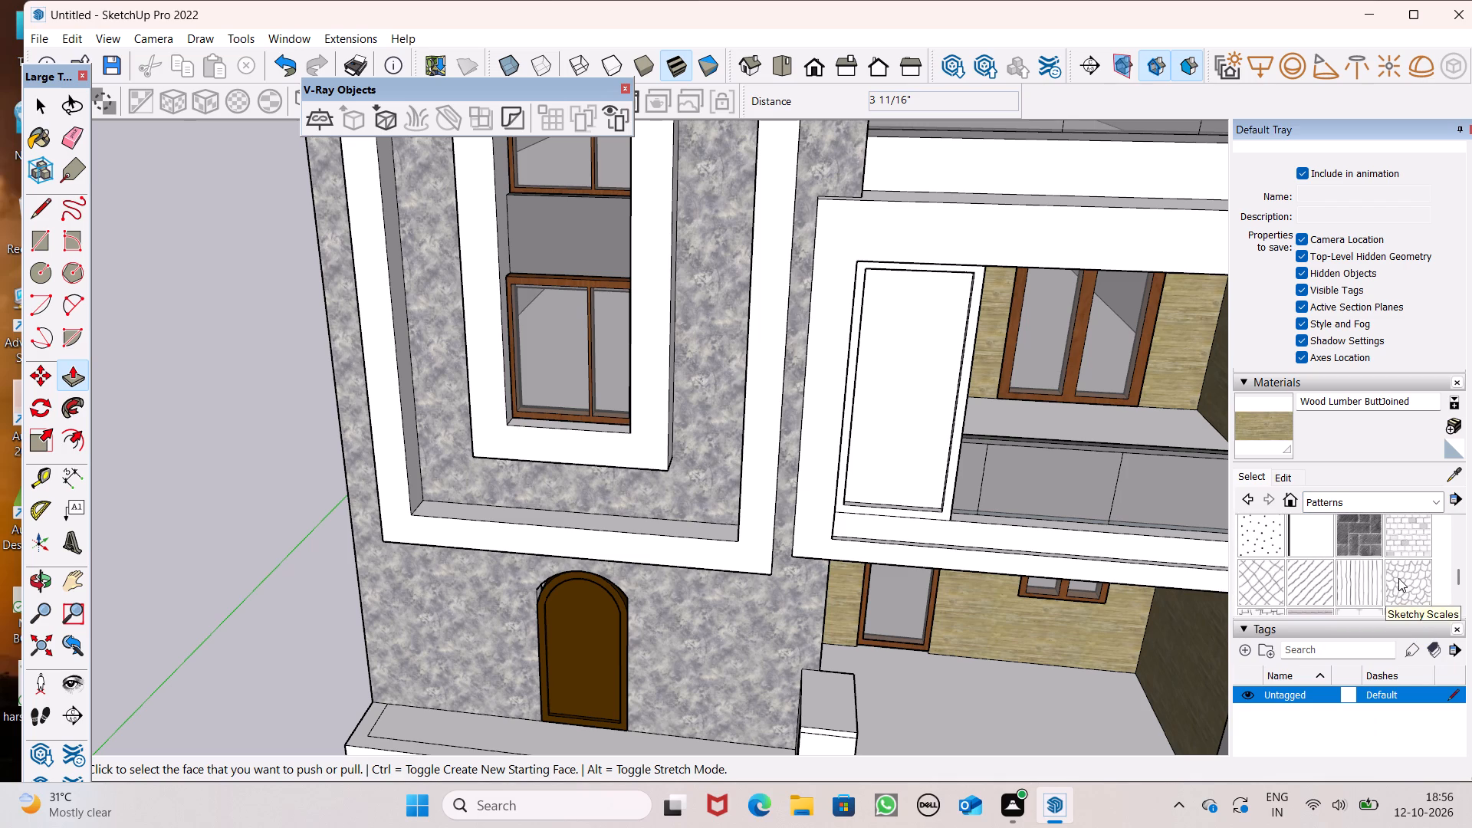
click(1398, 578)
click(866, 390)
scroll(1070, 429, down, 3)
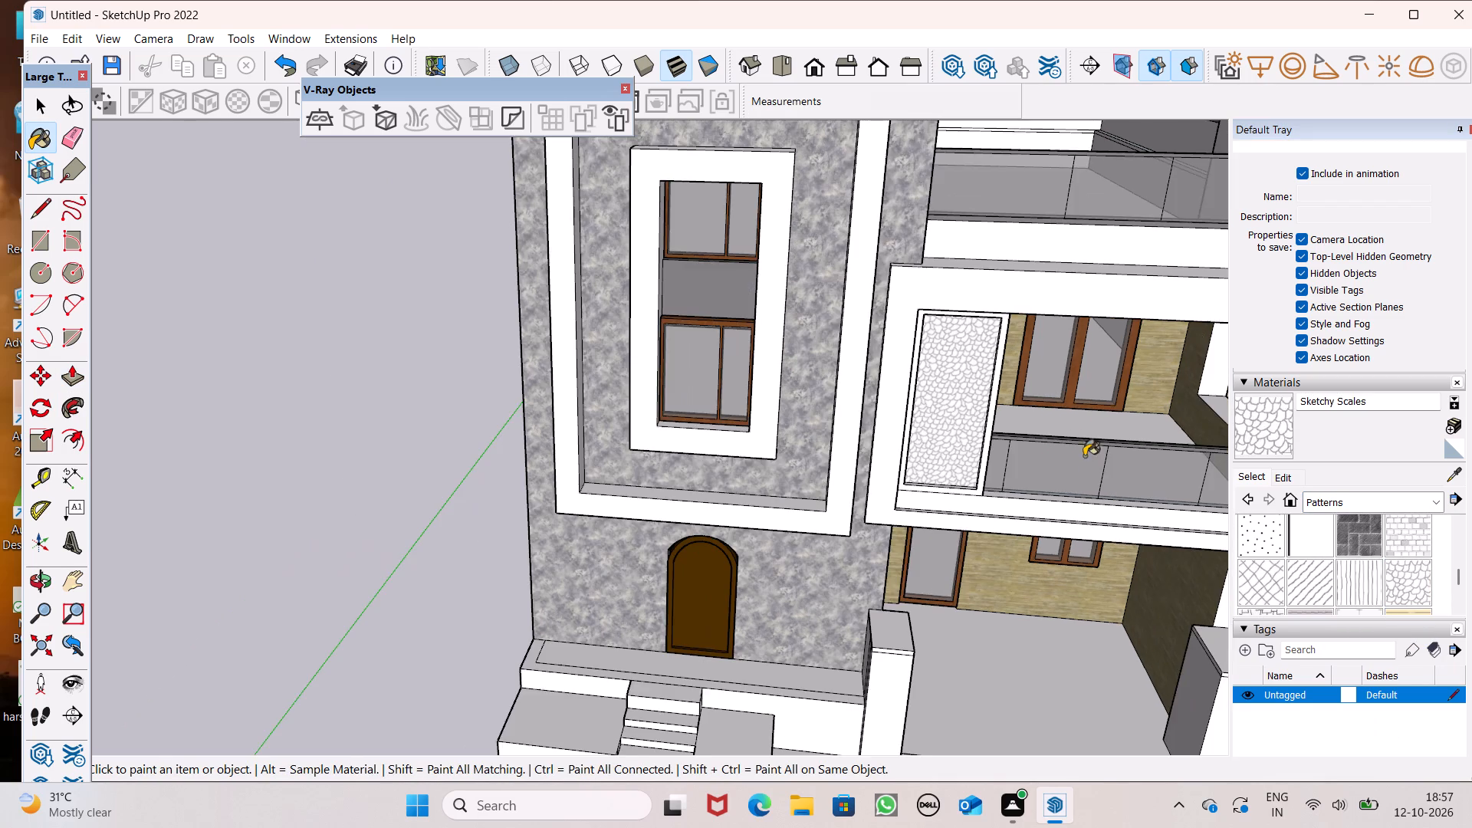
middle_drag(1089, 481, 1101, 396)
key(space)
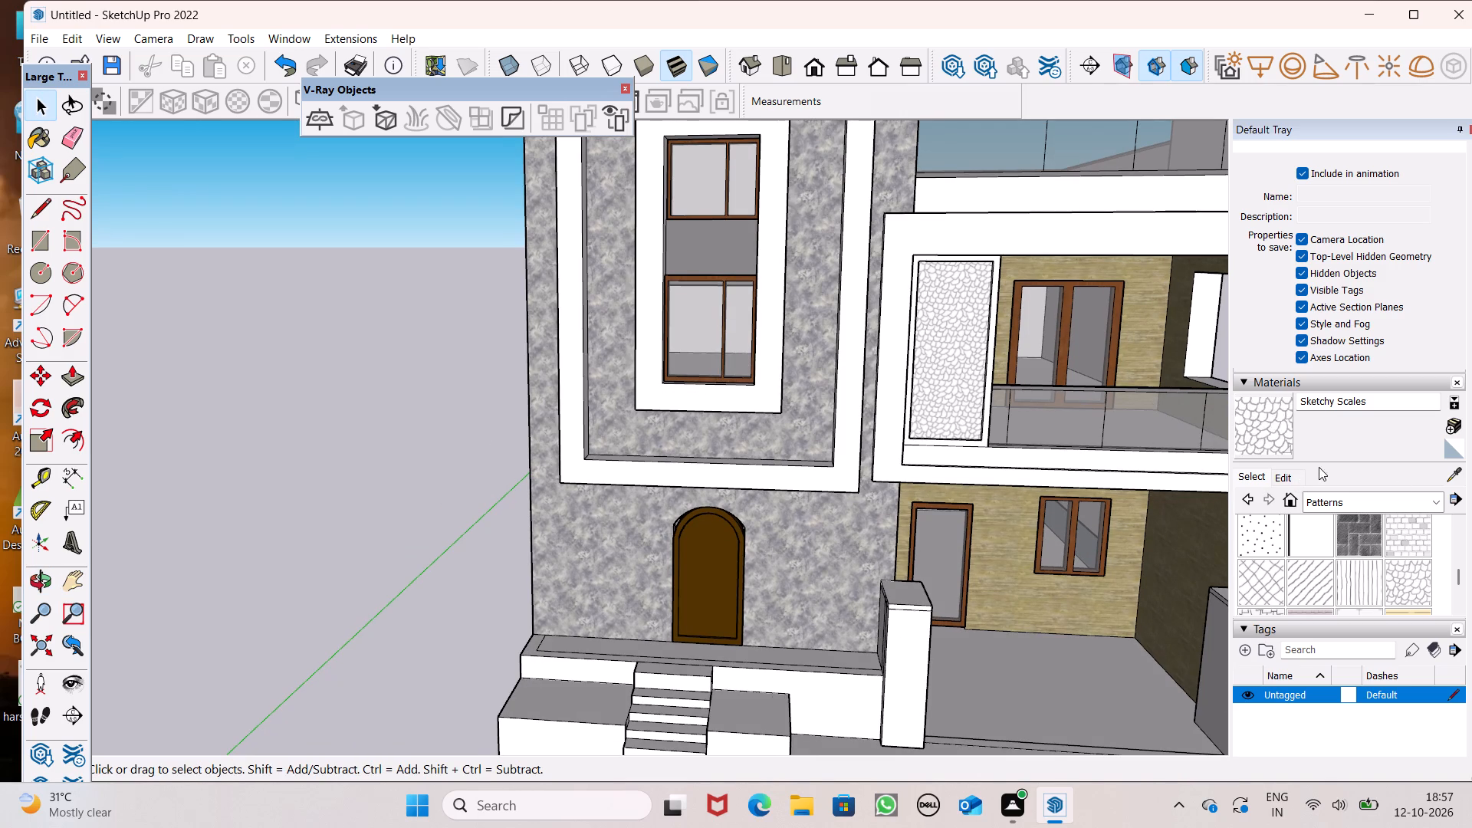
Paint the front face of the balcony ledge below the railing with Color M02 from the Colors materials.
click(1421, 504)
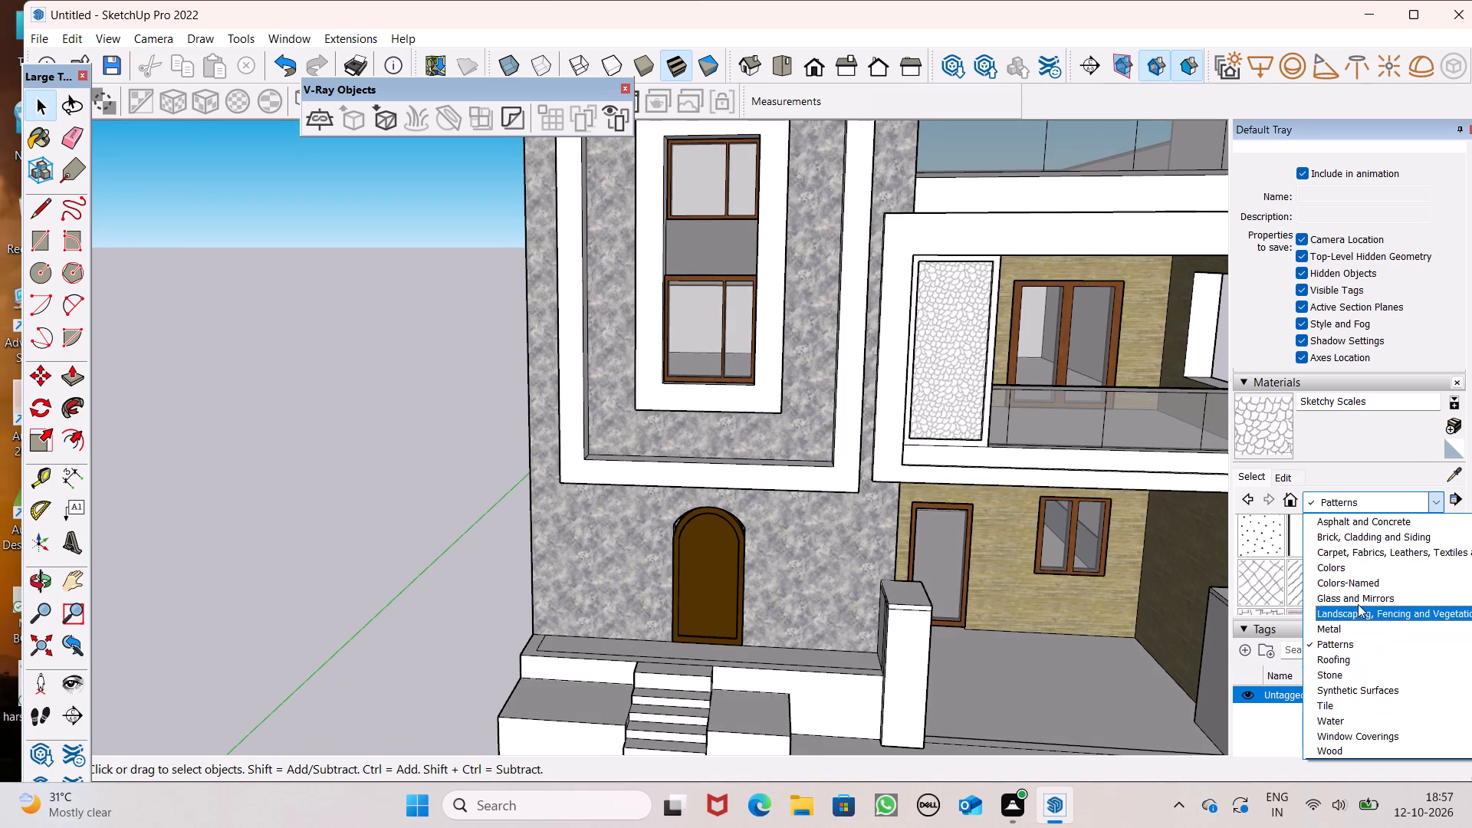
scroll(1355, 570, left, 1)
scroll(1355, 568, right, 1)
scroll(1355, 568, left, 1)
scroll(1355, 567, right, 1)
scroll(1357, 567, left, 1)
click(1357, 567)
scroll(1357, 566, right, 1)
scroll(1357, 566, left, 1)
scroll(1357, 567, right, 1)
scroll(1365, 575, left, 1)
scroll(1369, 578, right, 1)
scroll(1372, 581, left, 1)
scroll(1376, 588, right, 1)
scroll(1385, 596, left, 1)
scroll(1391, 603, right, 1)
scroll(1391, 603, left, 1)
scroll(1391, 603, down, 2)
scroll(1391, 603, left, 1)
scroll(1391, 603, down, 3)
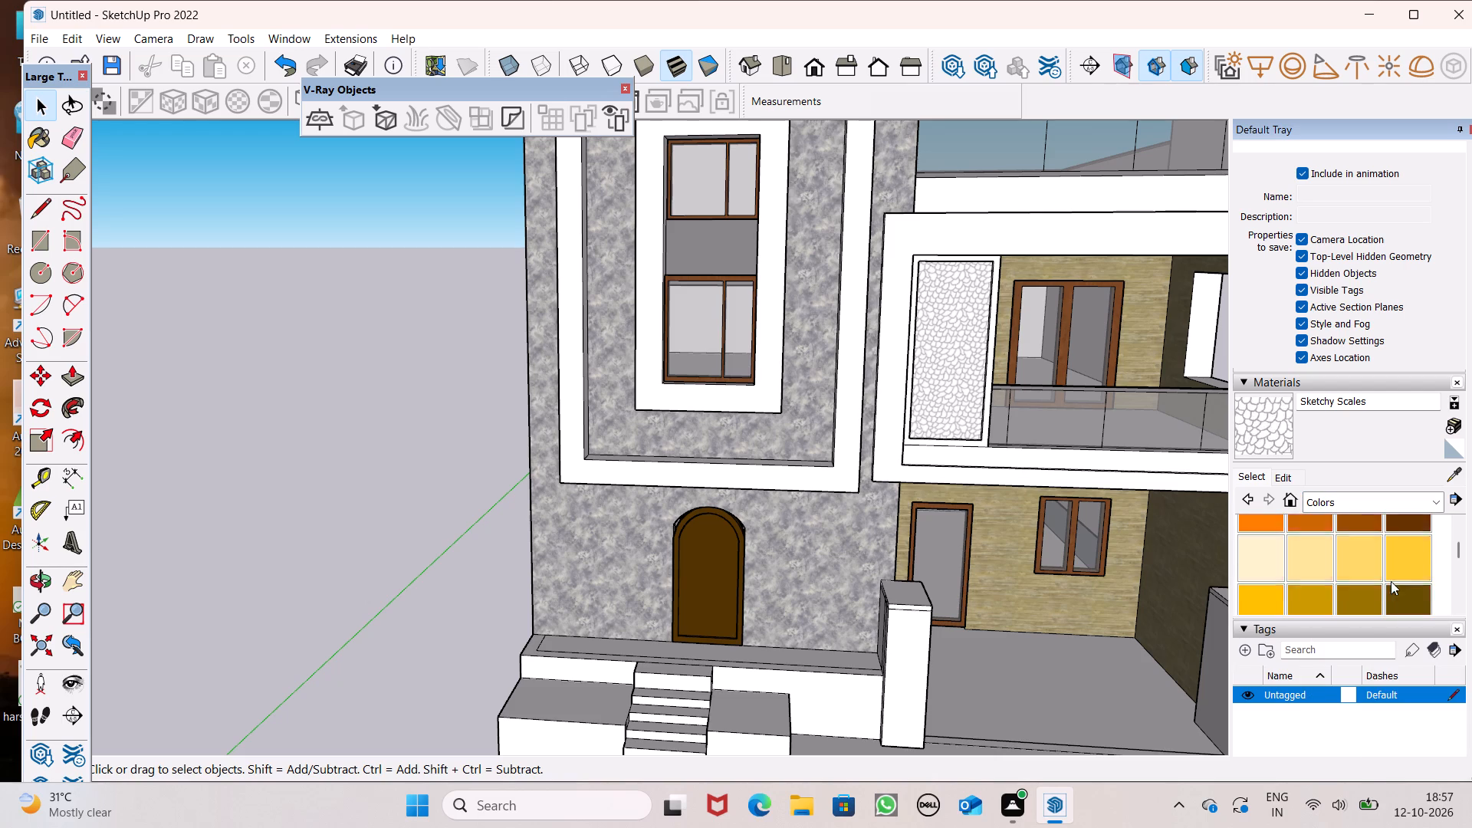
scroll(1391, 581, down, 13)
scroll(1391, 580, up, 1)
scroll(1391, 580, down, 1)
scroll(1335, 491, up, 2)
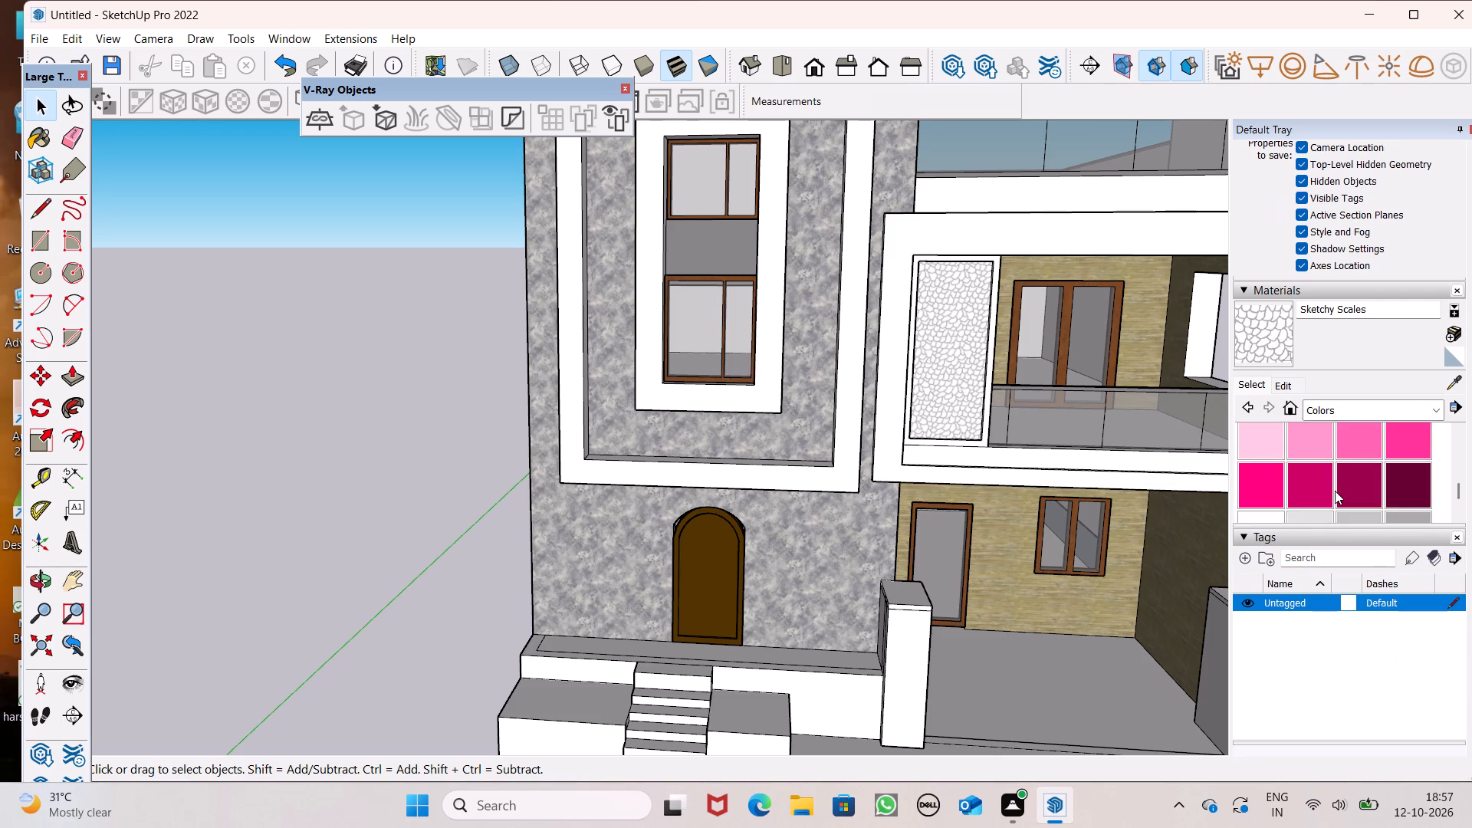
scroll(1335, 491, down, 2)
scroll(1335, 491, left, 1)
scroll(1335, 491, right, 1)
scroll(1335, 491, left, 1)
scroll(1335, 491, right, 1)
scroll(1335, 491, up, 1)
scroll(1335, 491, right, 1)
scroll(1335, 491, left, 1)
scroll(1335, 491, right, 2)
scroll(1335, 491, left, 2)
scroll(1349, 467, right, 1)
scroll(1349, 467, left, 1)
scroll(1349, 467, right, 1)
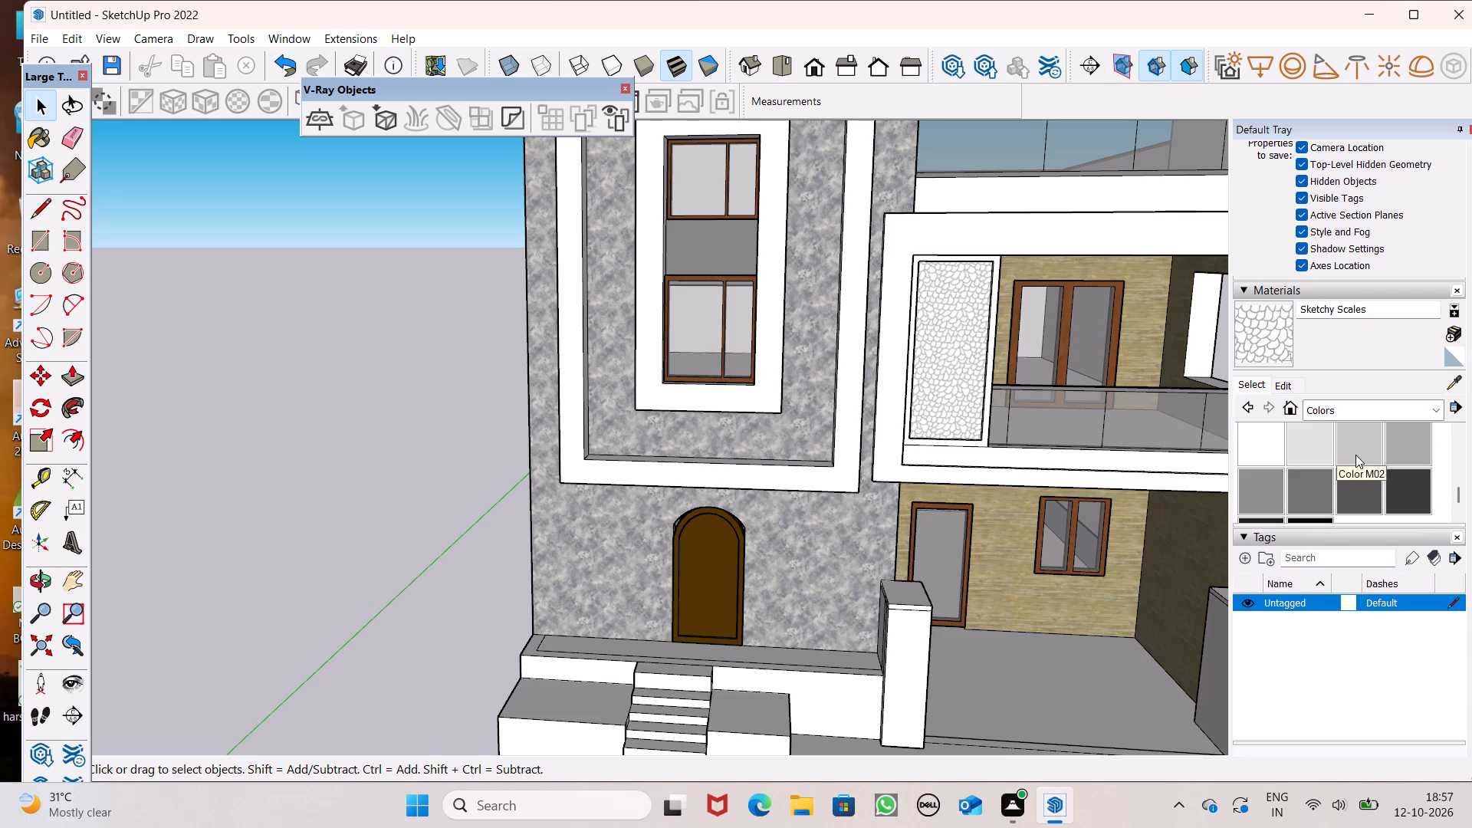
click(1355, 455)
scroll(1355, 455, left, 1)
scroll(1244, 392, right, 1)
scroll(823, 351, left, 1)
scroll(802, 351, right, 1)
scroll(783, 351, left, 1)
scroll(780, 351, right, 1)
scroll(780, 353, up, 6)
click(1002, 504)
Paint the front face of the balcony ledge below the railing with Color M03 from the Colors materials.
scroll(971, 466, down, 5)
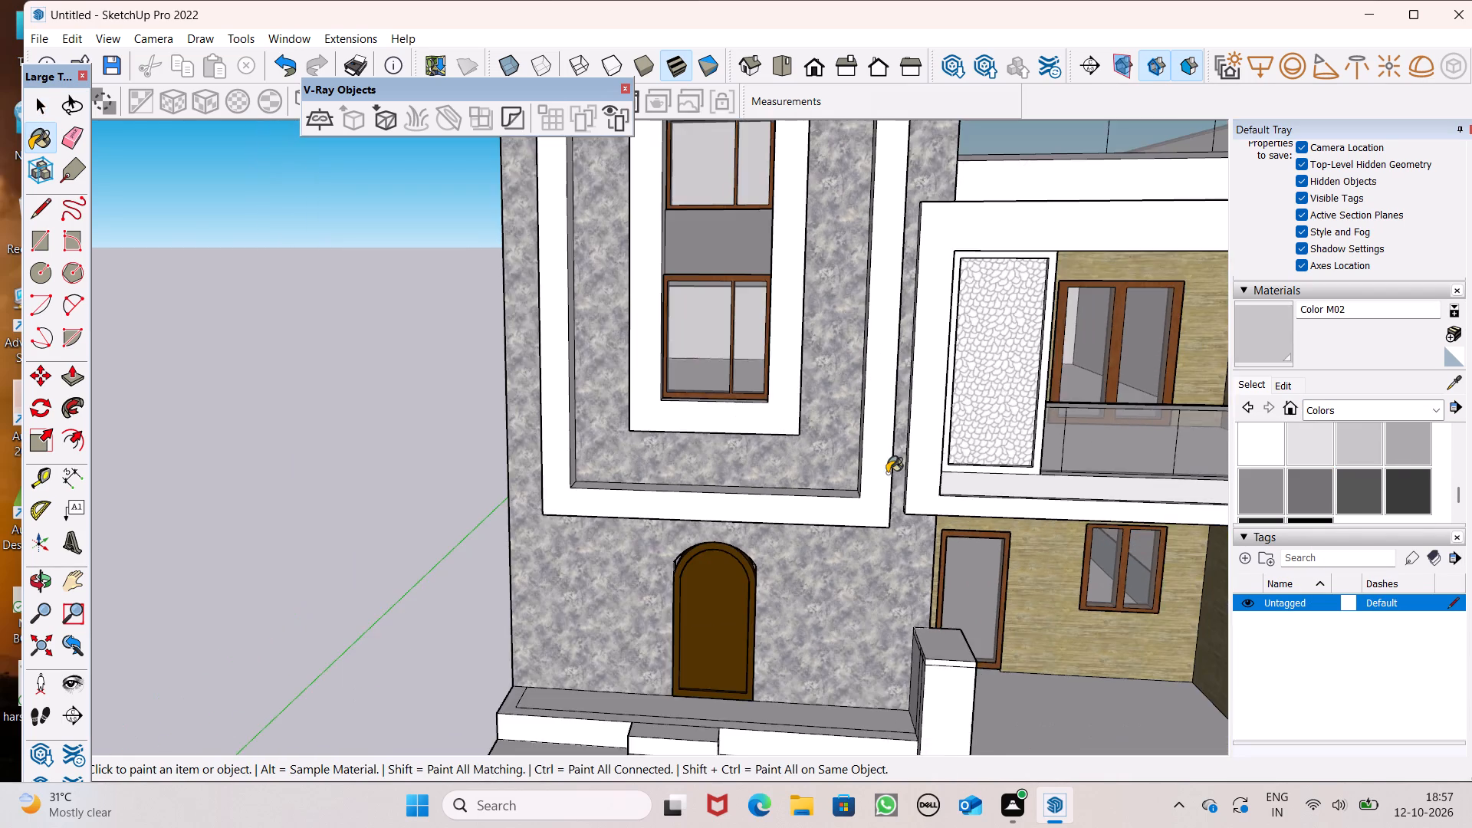
scroll(887, 473, down, 4)
scroll(887, 473, left, 1)
scroll(887, 473, right, 1)
scroll(887, 473, left, 1)
scroll(1216, 524, right, 1)
scroll(1231, 518, left, 1)
scroll(1253, 518, right, 1)
scroll(1283, 507, left, 1)
click(1399, 431)
scroll(1201, 468, right, 1)
scroll(1201, 468, left, 1)
scroll(1201, 468, right, 1)
scroll(1201, 468, up, 6)
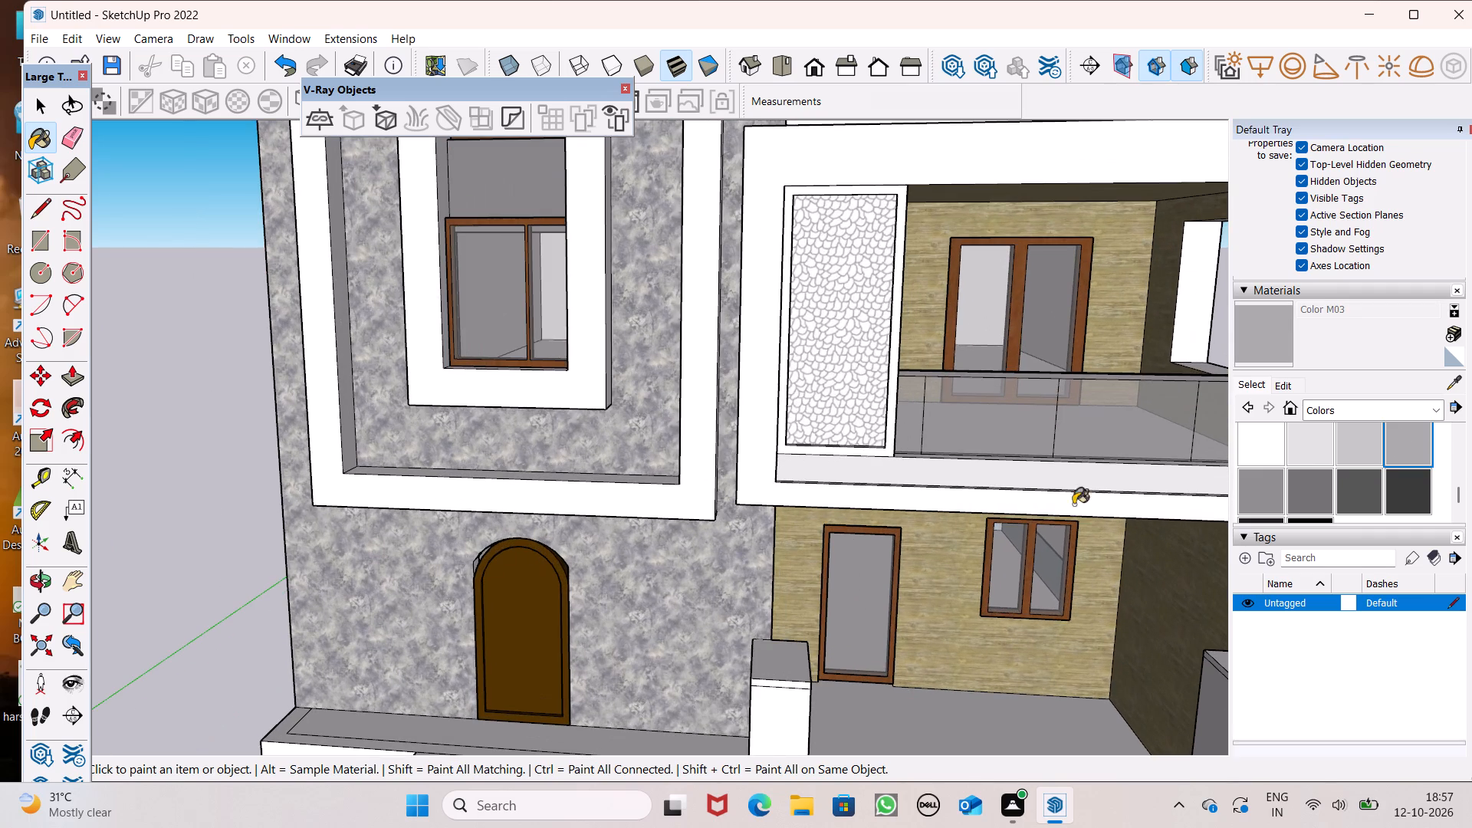
click(1073, 474)
Paint the front face of the band below the terrace's glass railing with Color M03.
scroll(1073, 474, right, 1)
scroll(1073, 474, left, 2)
scroll(1073, 474, down, 3)
scroll(1073, 474, left, 1)
scroll(1073, 474, down, 2)
scroll(1082, 494, left, 1)
scroll(1083, 495, right, 1)
scroll(1040, 504, left, 1)
scroll(972, 509, down, 3)
scroll(969, 511, left, 1)
scroll(969, 511, down, 1)
scroll(969, 511, left, 1)
scroll(969, 511, down, 2)
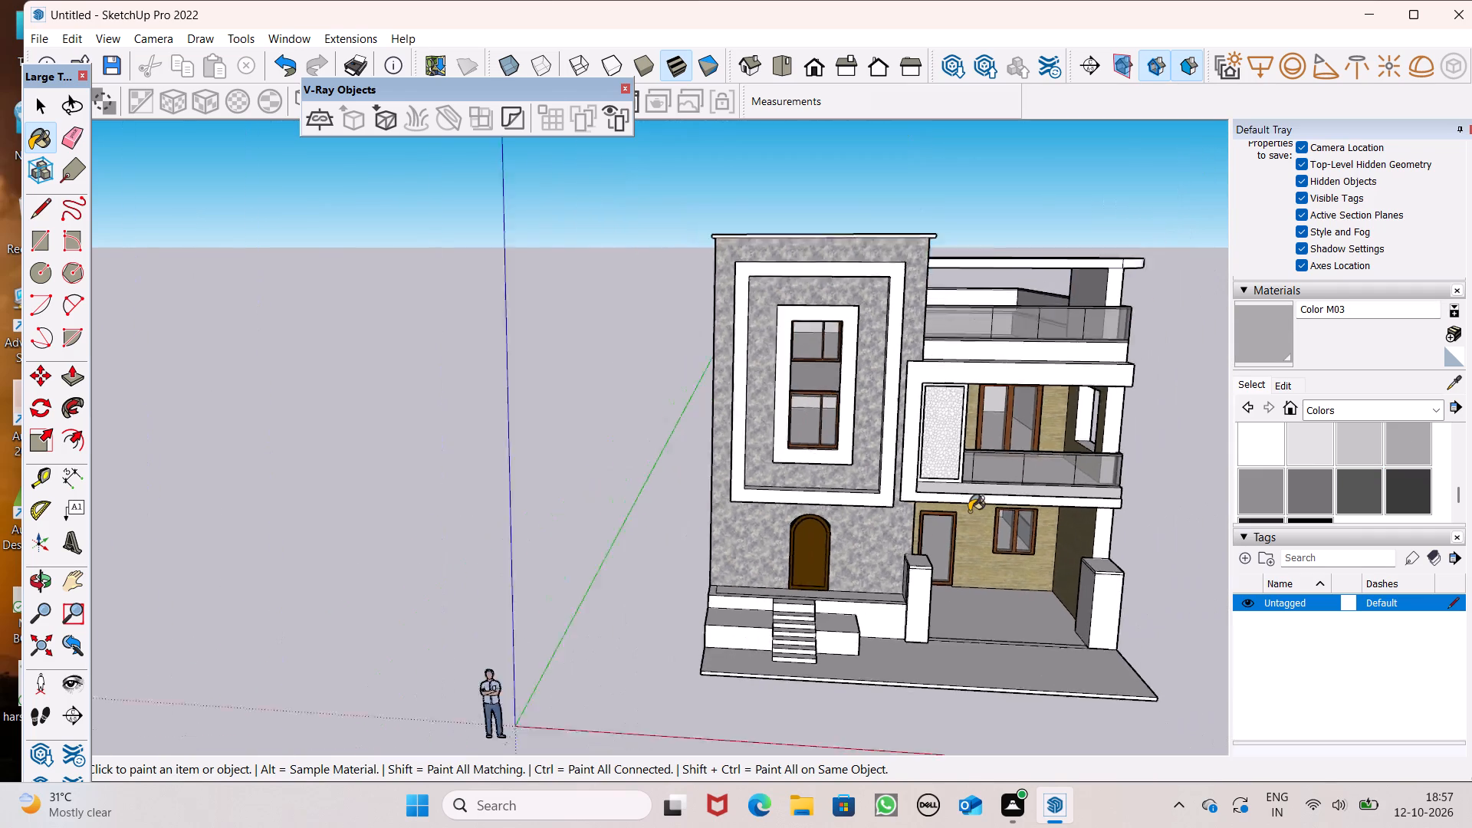
scroll(969, 511, down, 4)
scroll(969, 511, left, 1)
scroll(969, 511, right, 1)
scroll(968, 512, down, 11)
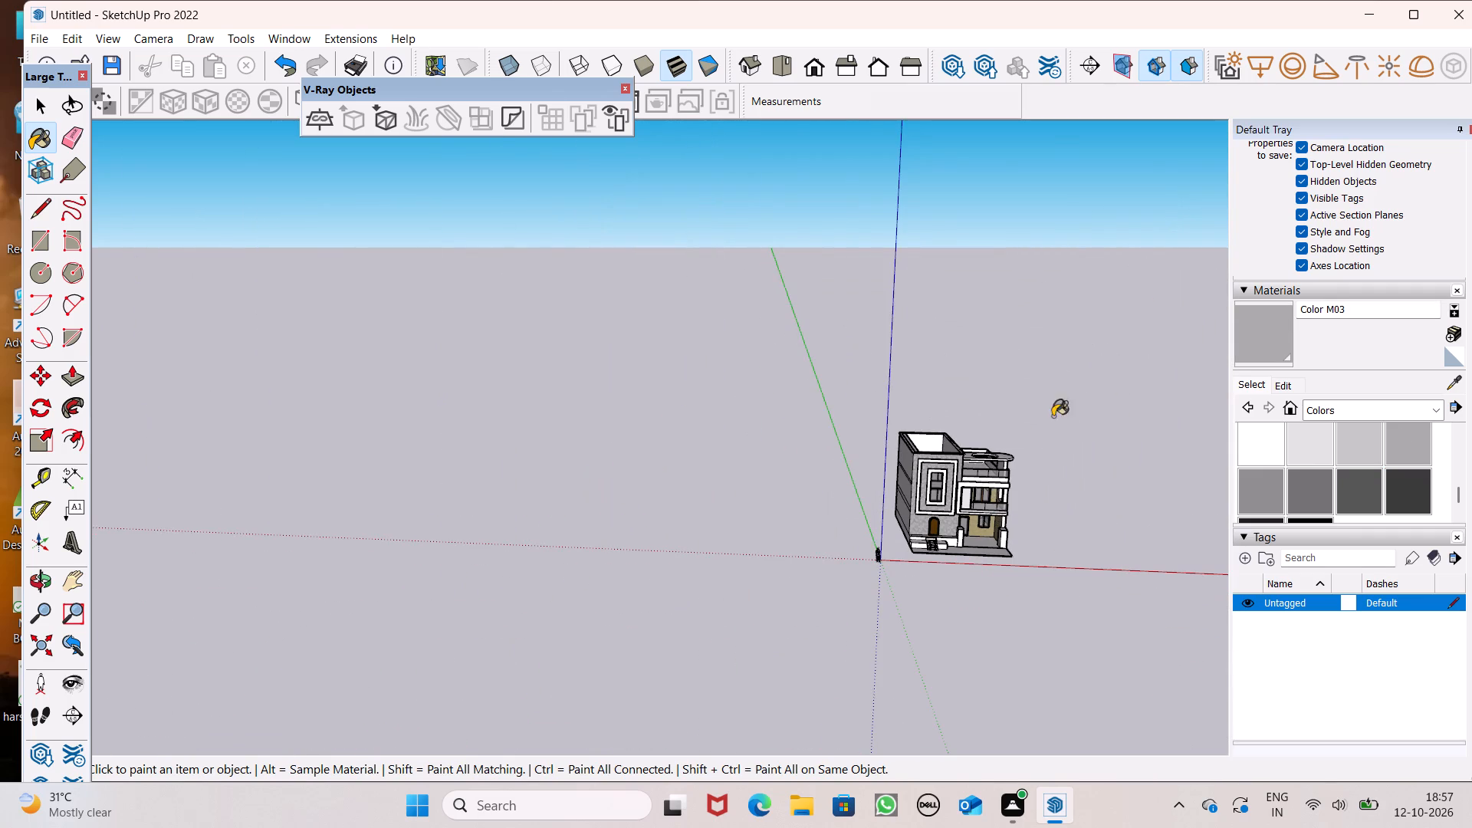
scroll(1004, 517, up, 16)
scroll(996, 456, up, 8)
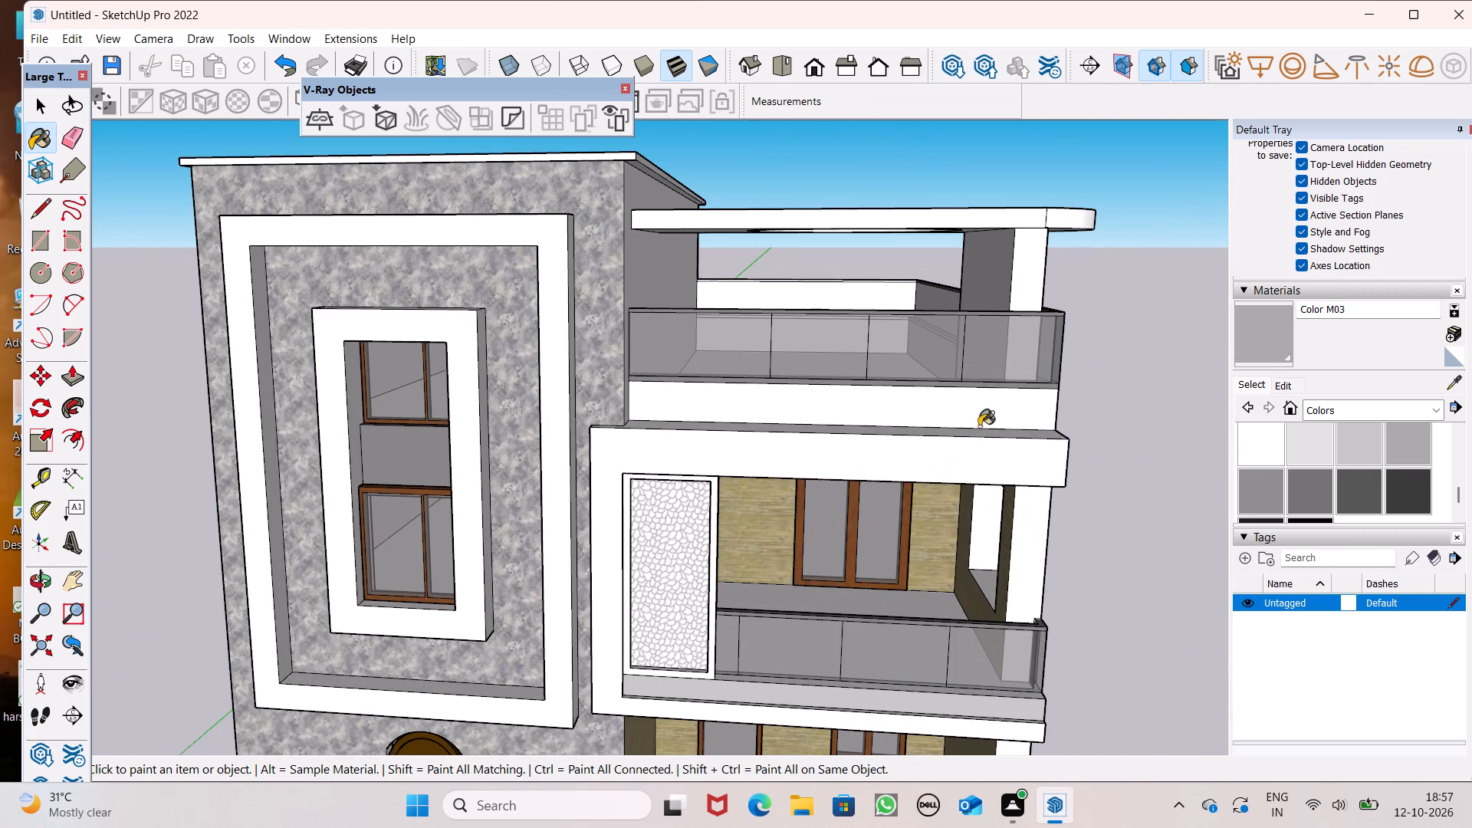
click(978, 414)
Paint the top face and outer edges of the terrace canopy slab with the circular opening in Color M03.
click(1028, 241)
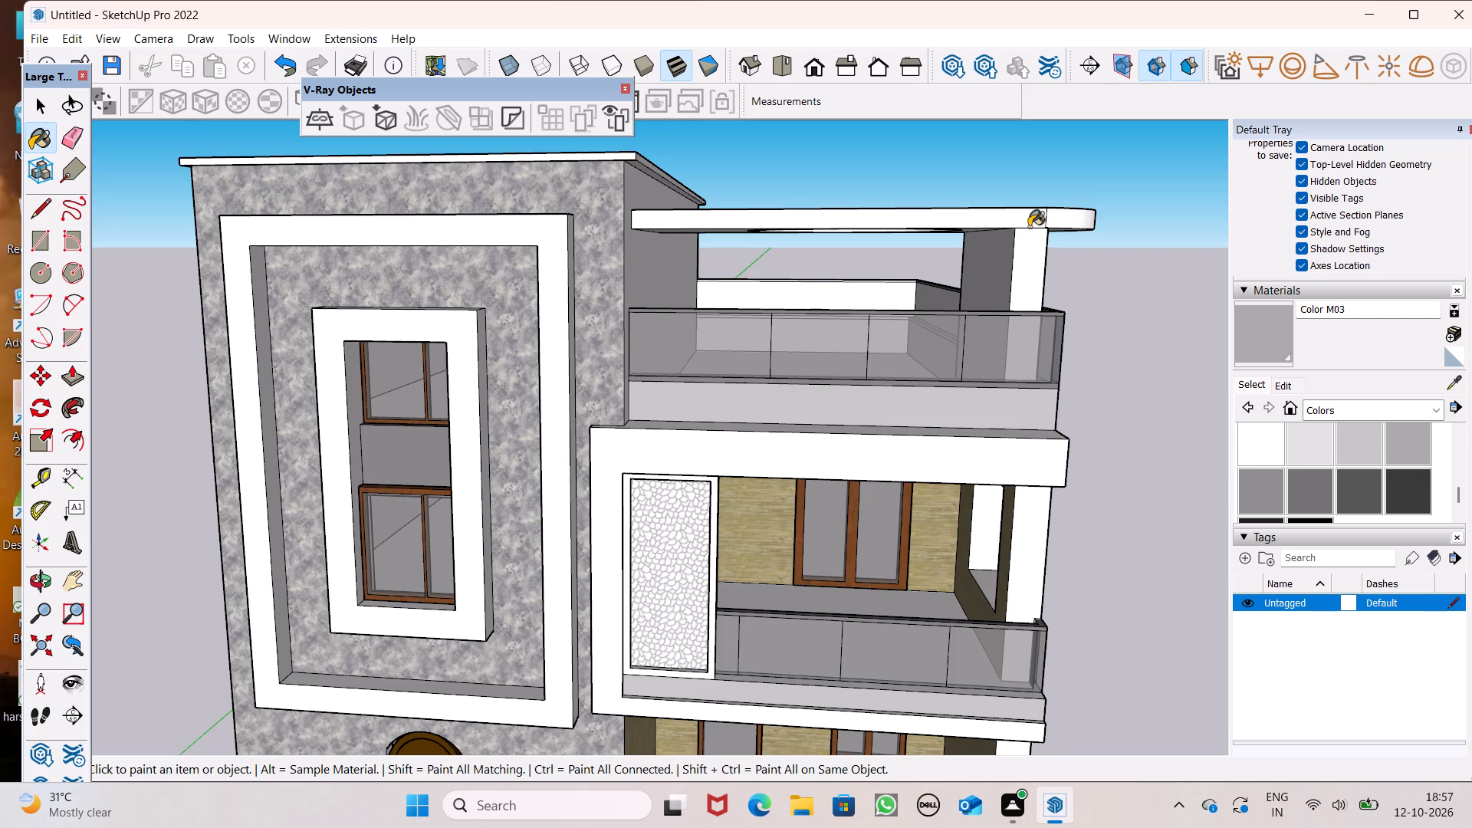
click(1029, 223)
click(1069, 217)
scroll(1069, 231, down, 5)
middle_drag(1052, 386, 920, 687)
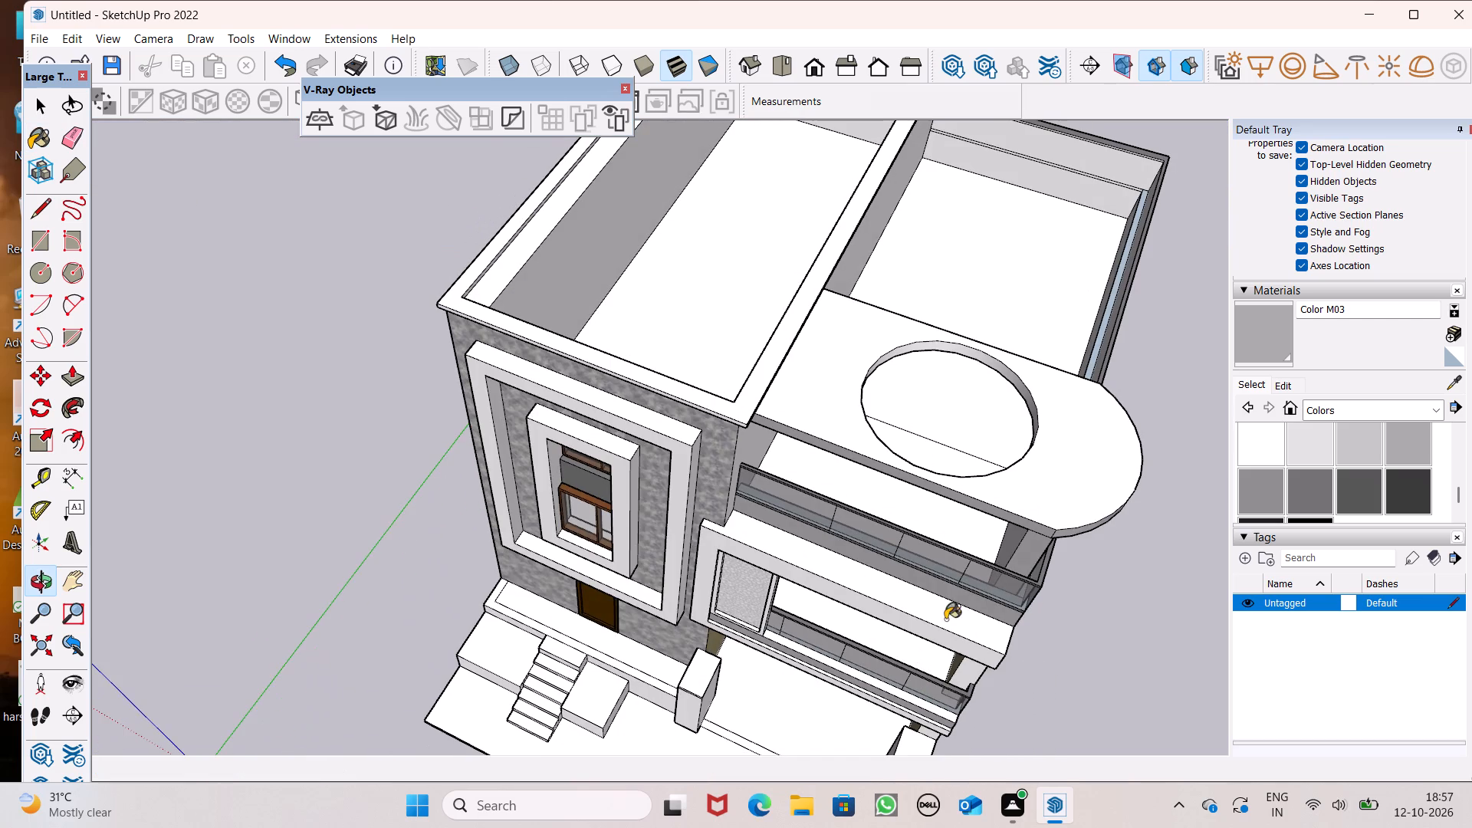
click(1056, 481)
scroll(1060, 483, up, 1)
middle_drag(1056, 495, 426, 419)
middle_drag(389, 383, 377, 370)
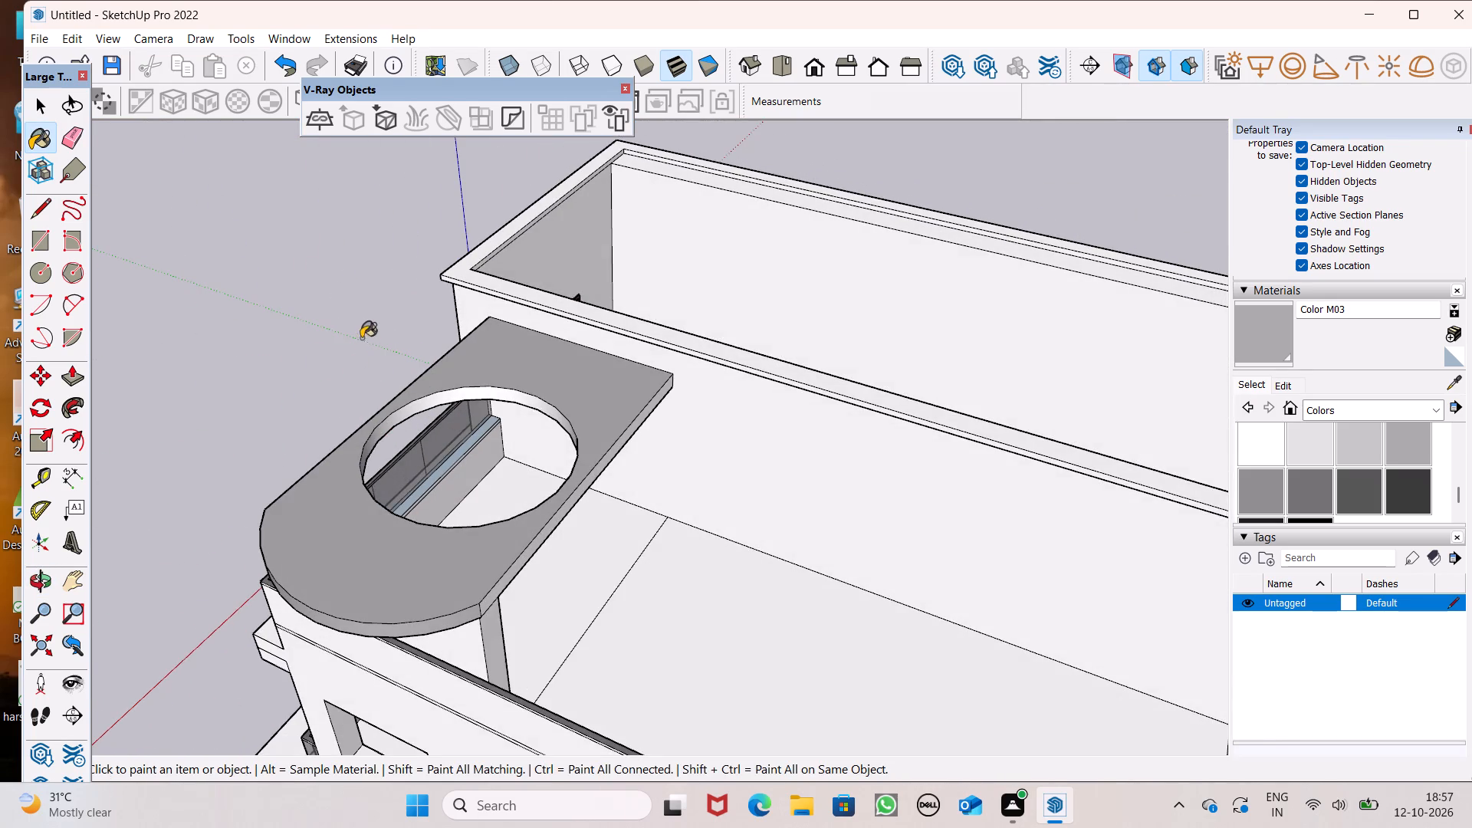
scroll(451, 607, up, 7)
drag(489, 624, 500, 622)
click(521, 603)
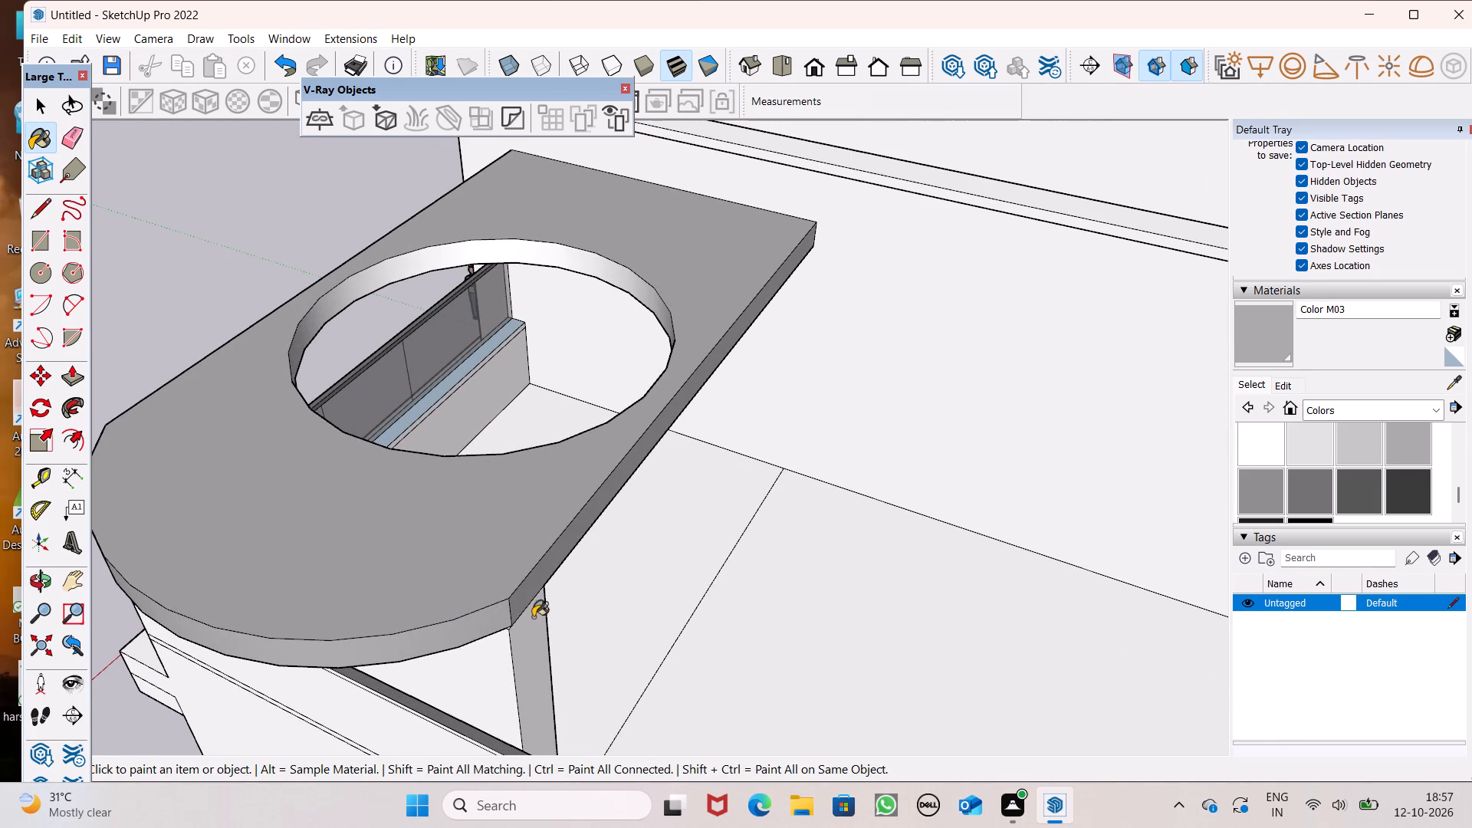
Paint two adjoining faces of the post supporting the terrace canopy with Color M03.
click(537, 669)
click(486, 677)
scroll(580, 562, down, 3)
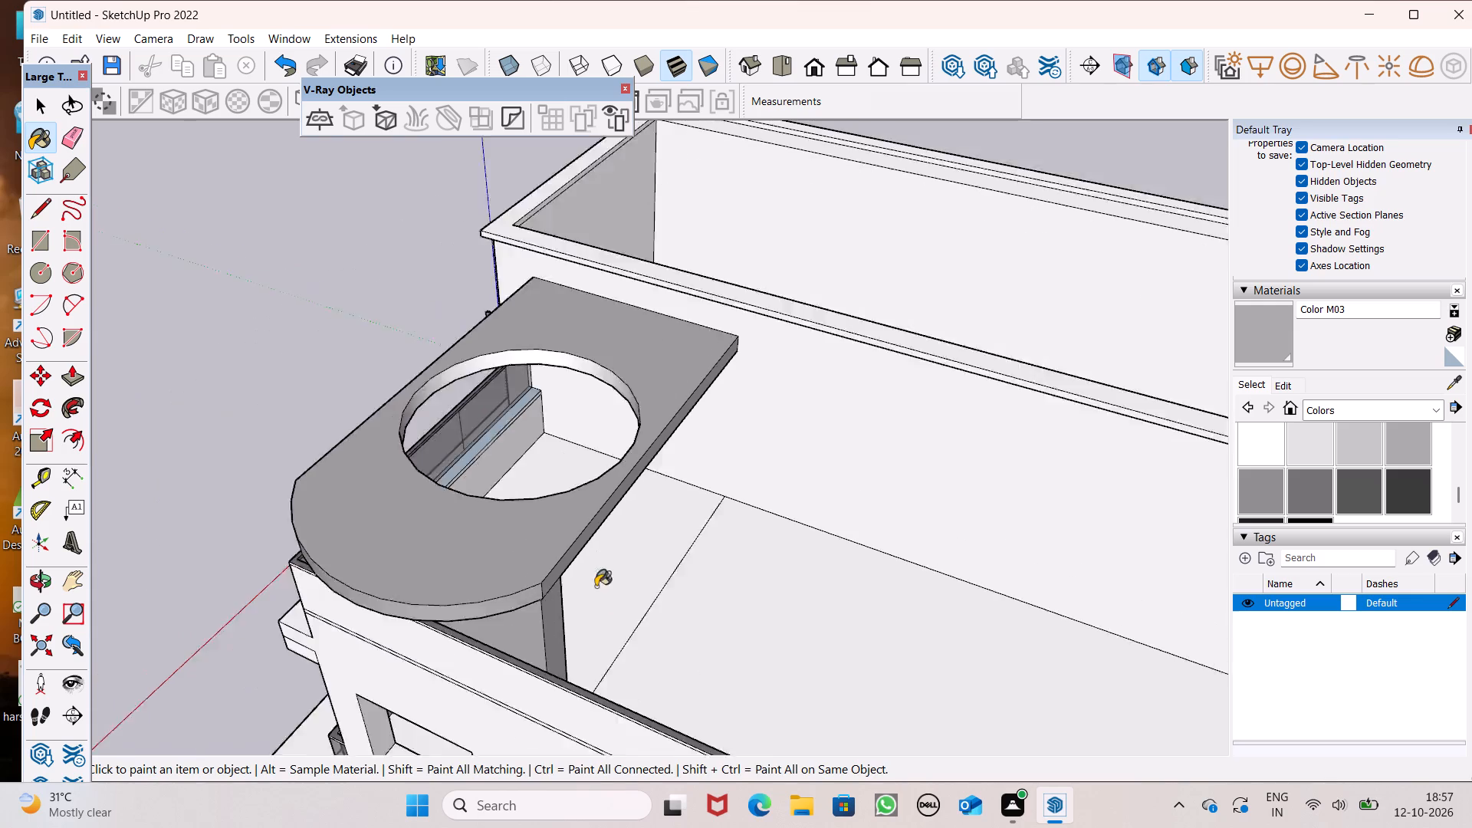
Paint the front faces of the outer corner columns at the balcony and the ground-floor porch with Color M03.
scroll(596, 586, down, 3)
middle_drag(508, 705, 1168, 393)
middle_drag(839, 507, 1073, 524)
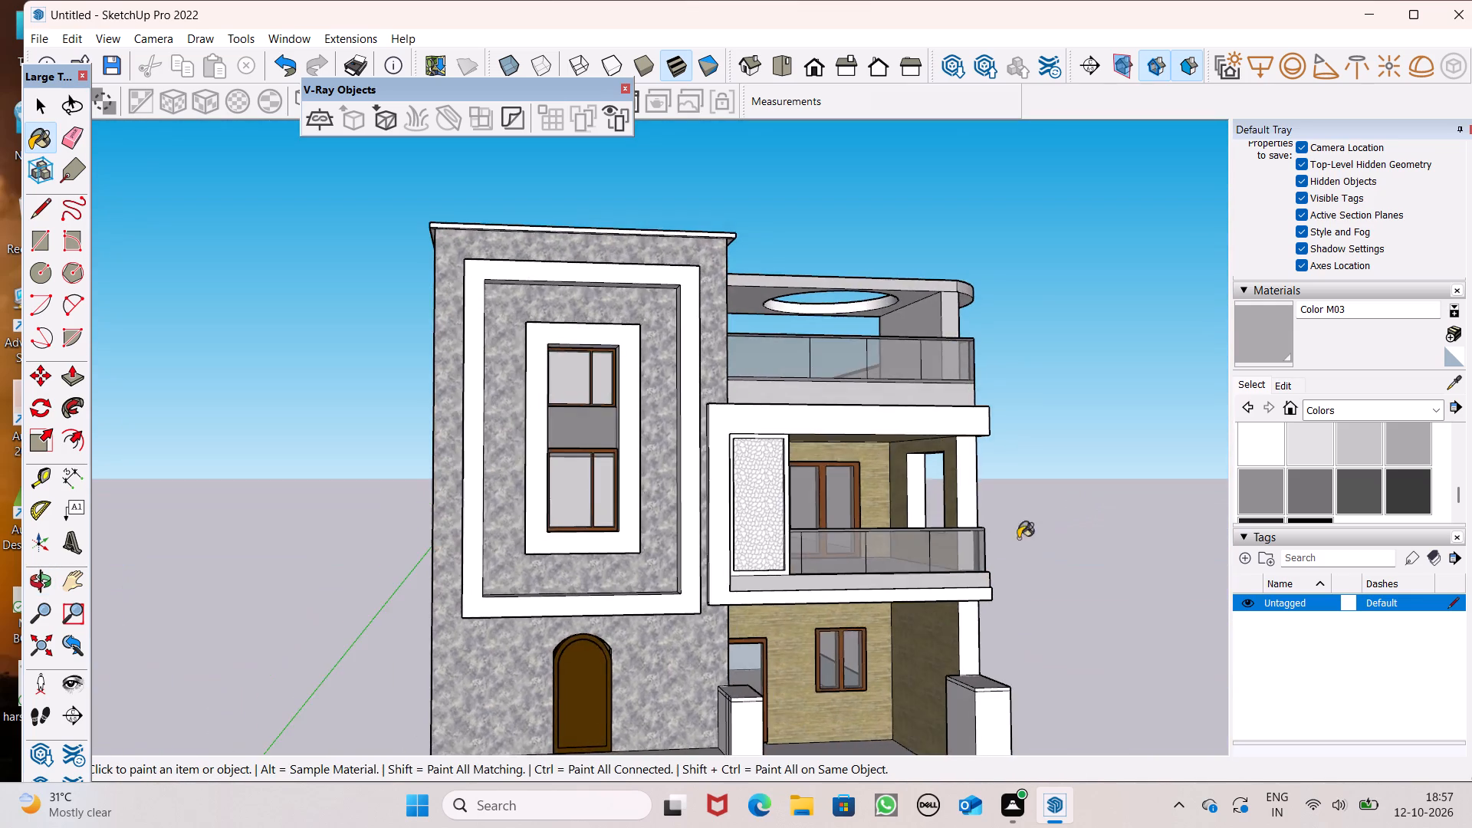
scroll(973, 527, up, 5)
click(964, 472)
scroll(969, 419, down, 6)
scroll(963, 658, up, 5)
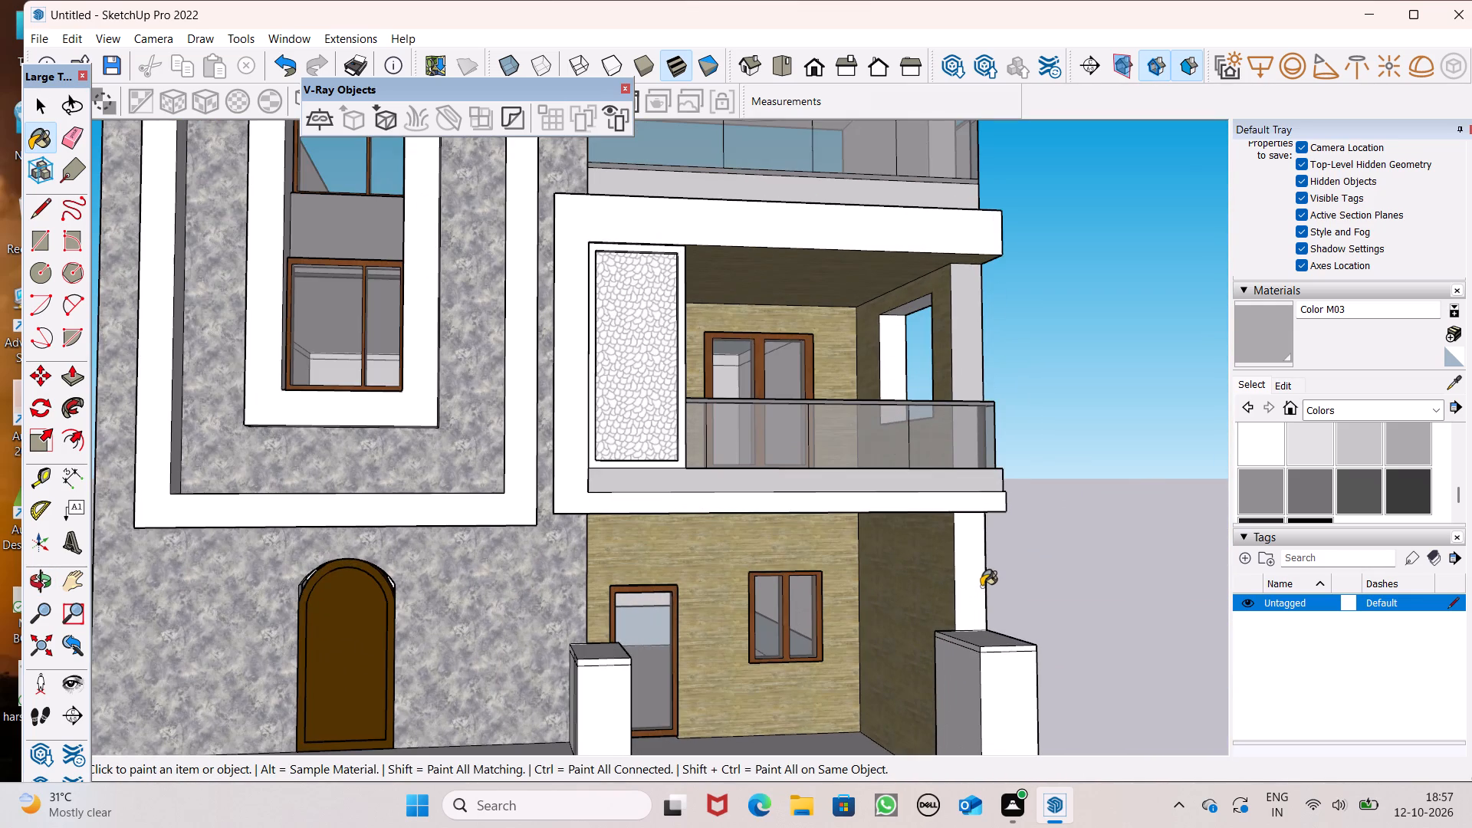
click(981, 586)
Paint the balcony-side exterior wall with Color M03, covering the ground-floor wall, floor band, upper wall, parapet and thin strip below the parapet.
scroll(1020, 590, down, 5)
middle_drag(1055, 606, 645, 645)
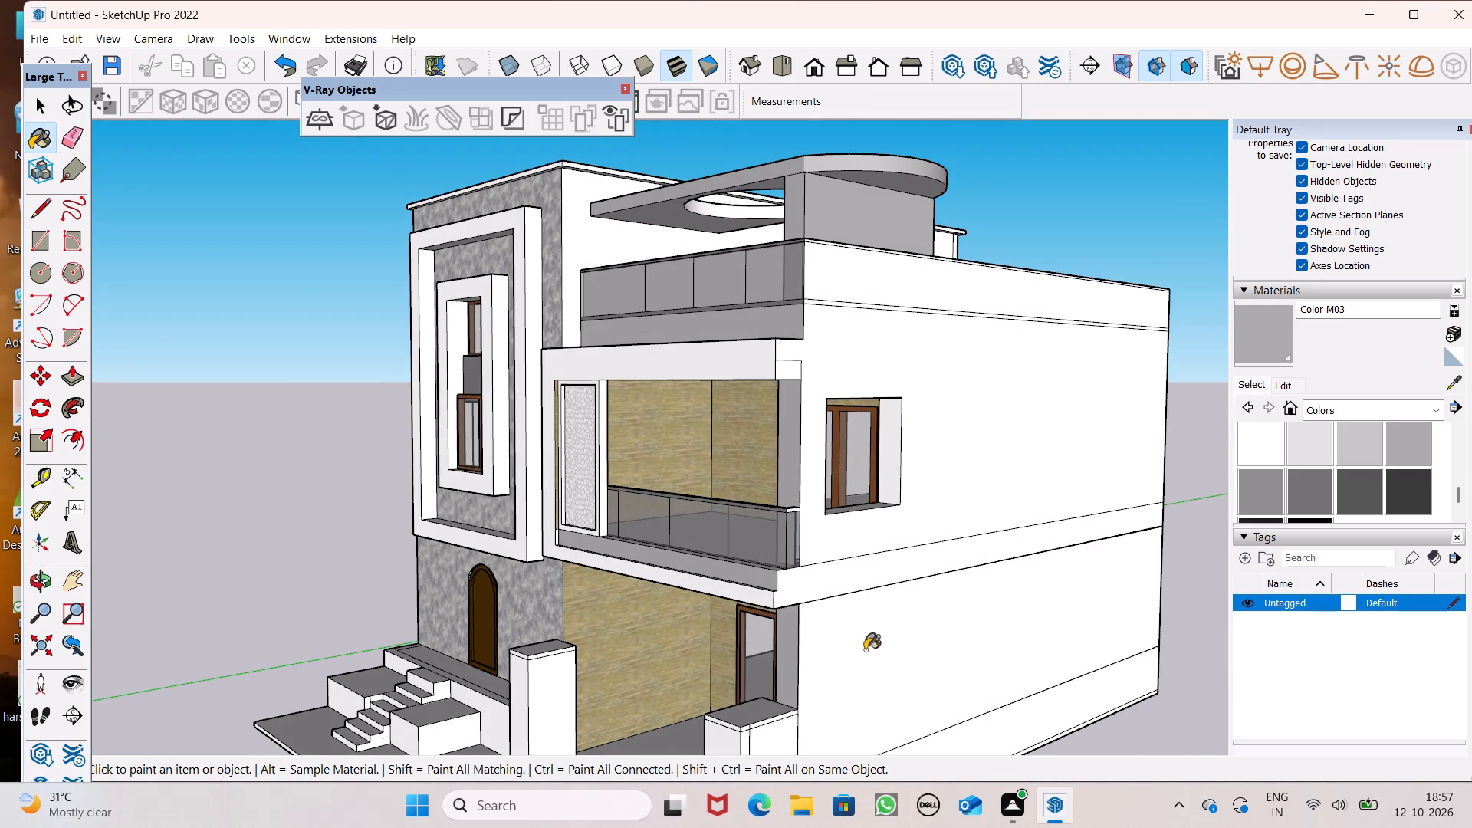
click(883, 644)
drag(846, 589, 848, 580)
click(938, 497)
click(952, 269)
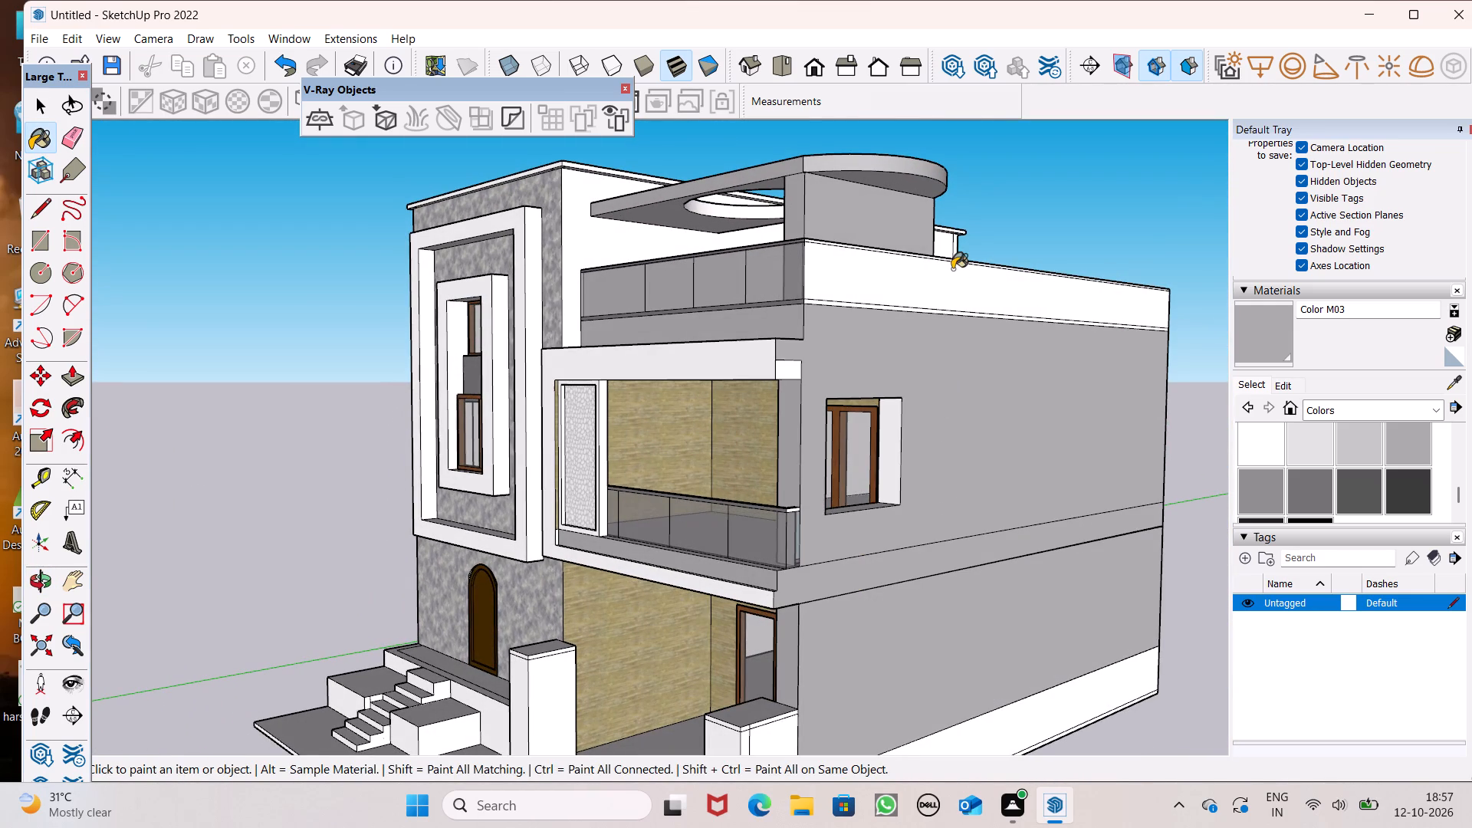
scroll(961, 298, down, 2)
scroll(939, 357, down, 5)
scroll(923, 329, up, 11)
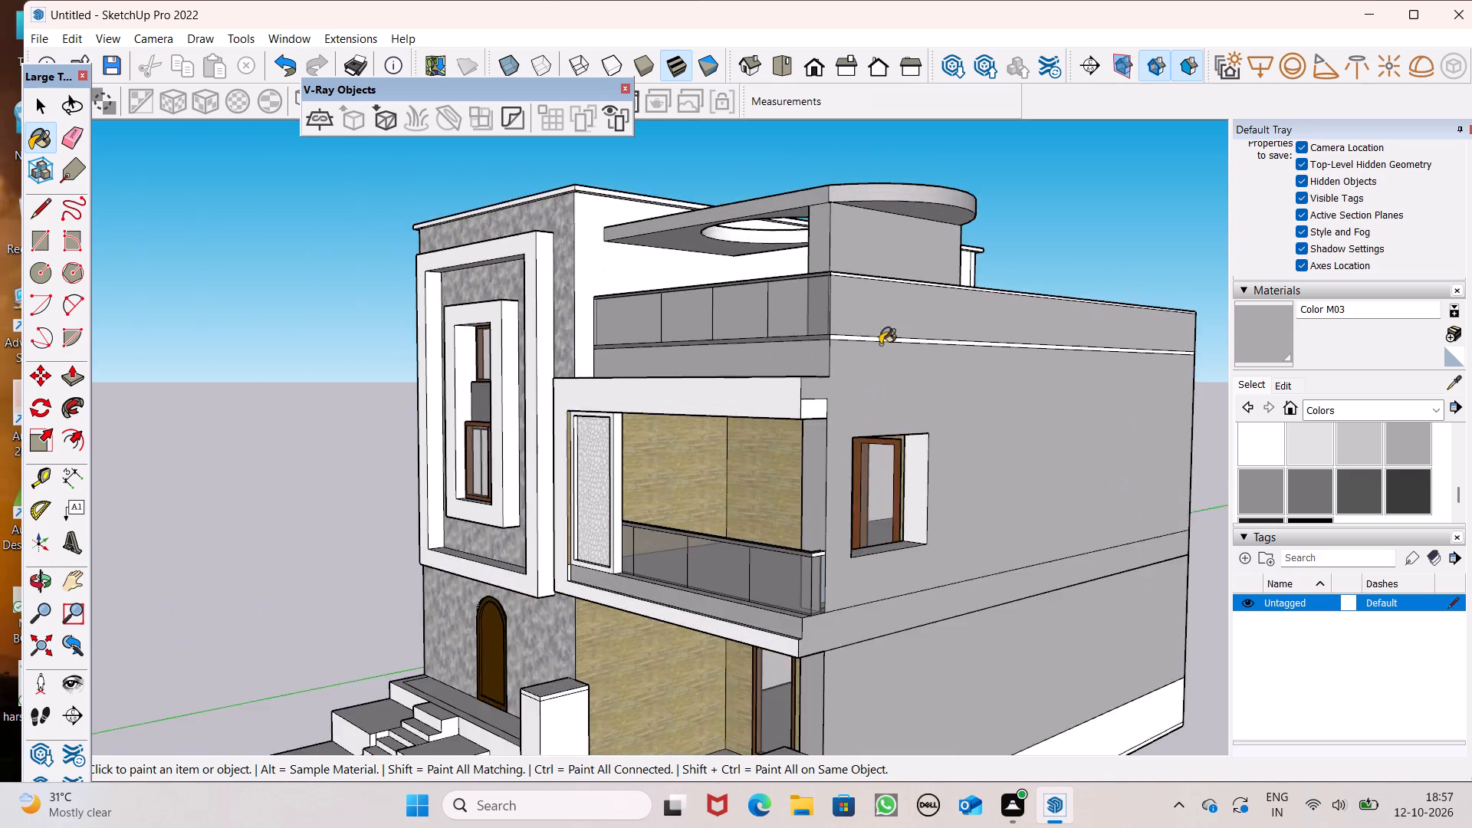
scroll(880, 344, up, 5)
click(819, 331)
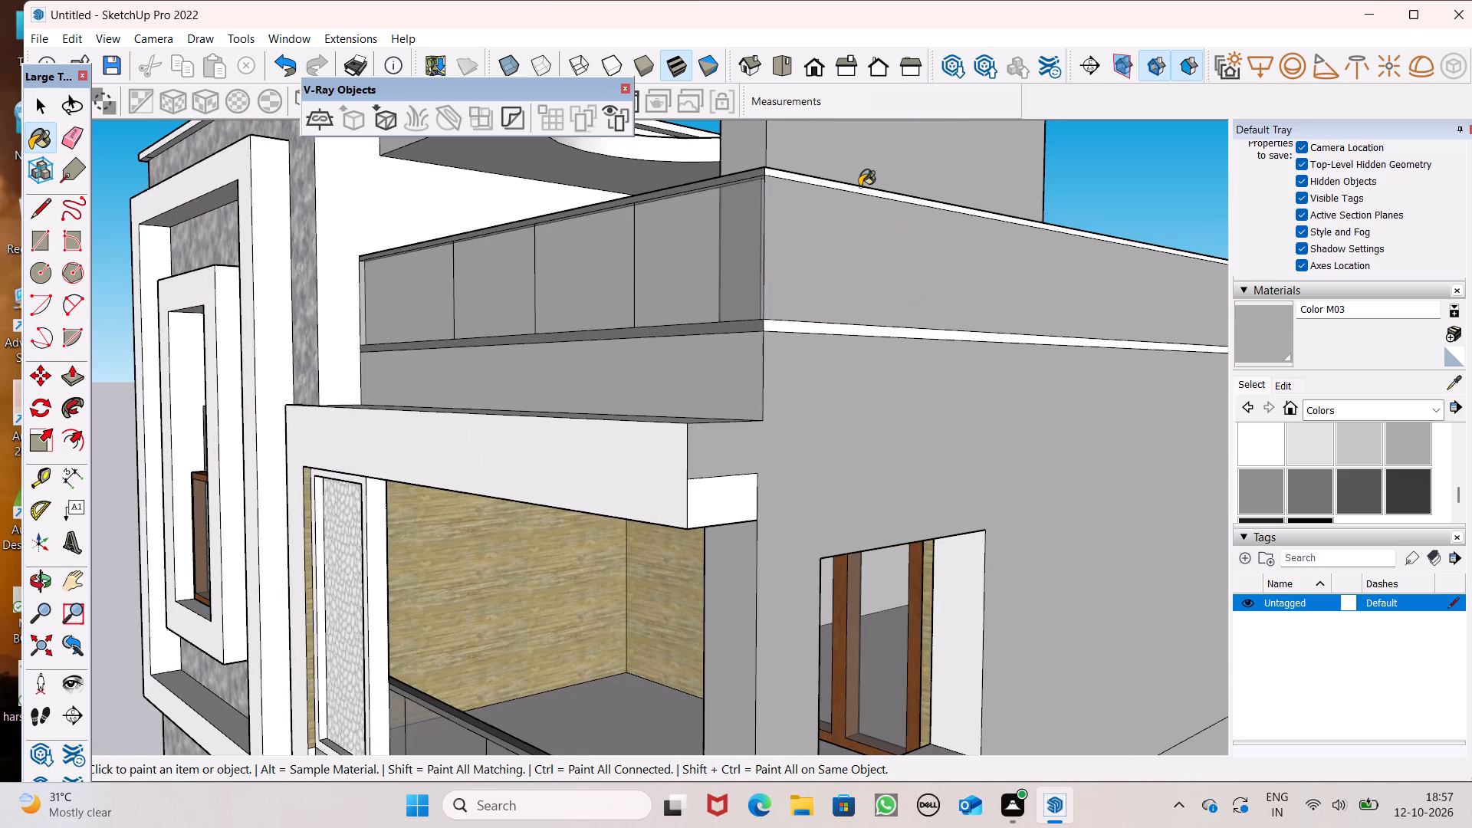
Paint the thin edge strip along the top of the balcony-side parapet with Color M03.
click(856, 185)
click(862, 195)
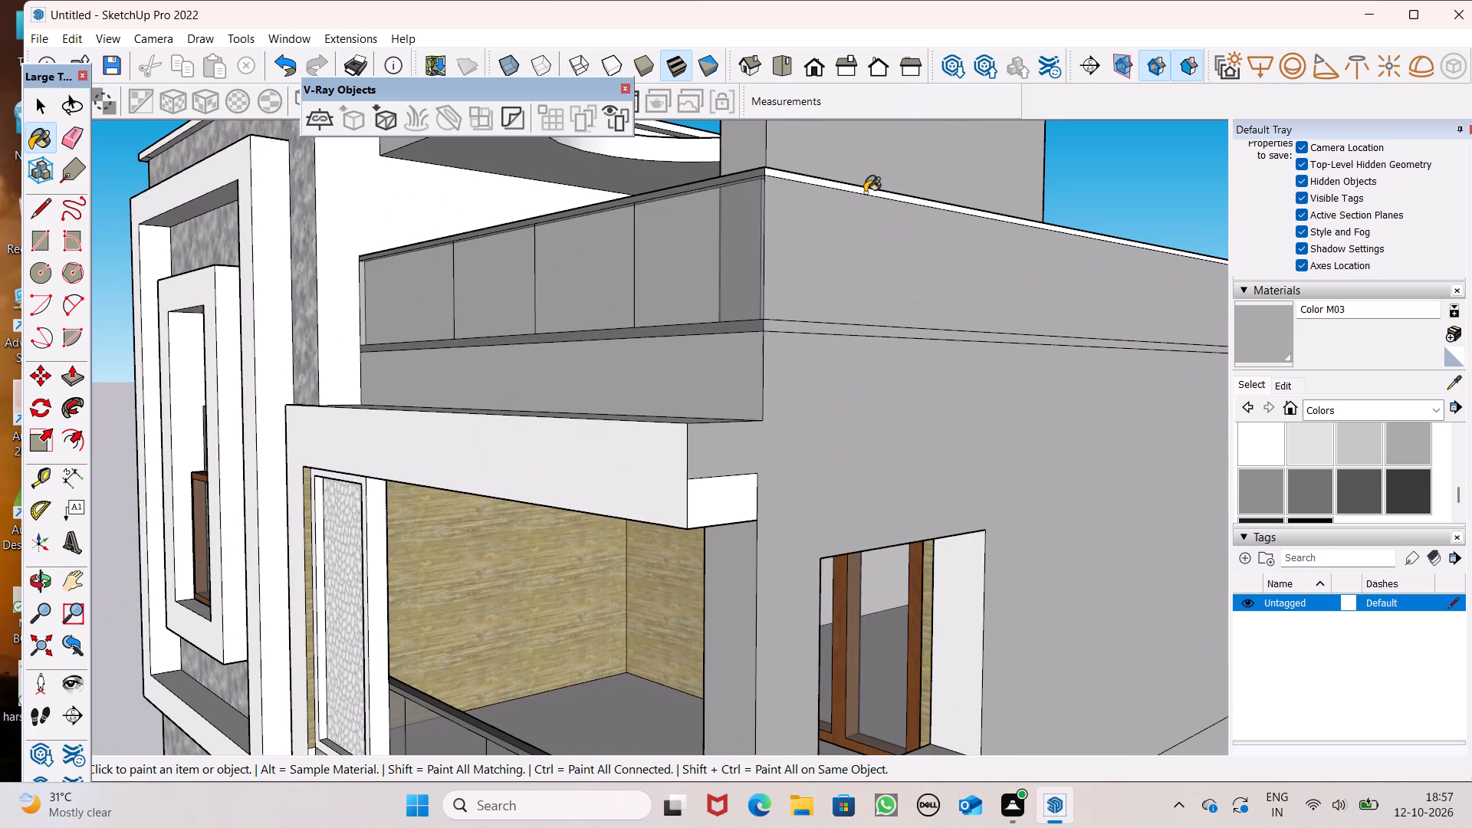
click(865, 192)
Paint the inner floor area and surrounding border of the entrance landing, in front of the arched door, with Stone Vein Gray.
scroll(886, 206, down, 8)
middle_drag(970, 406, 1314, 489)
scroll(982, 411, up, 1)
scroll(922, 297, down, 6)
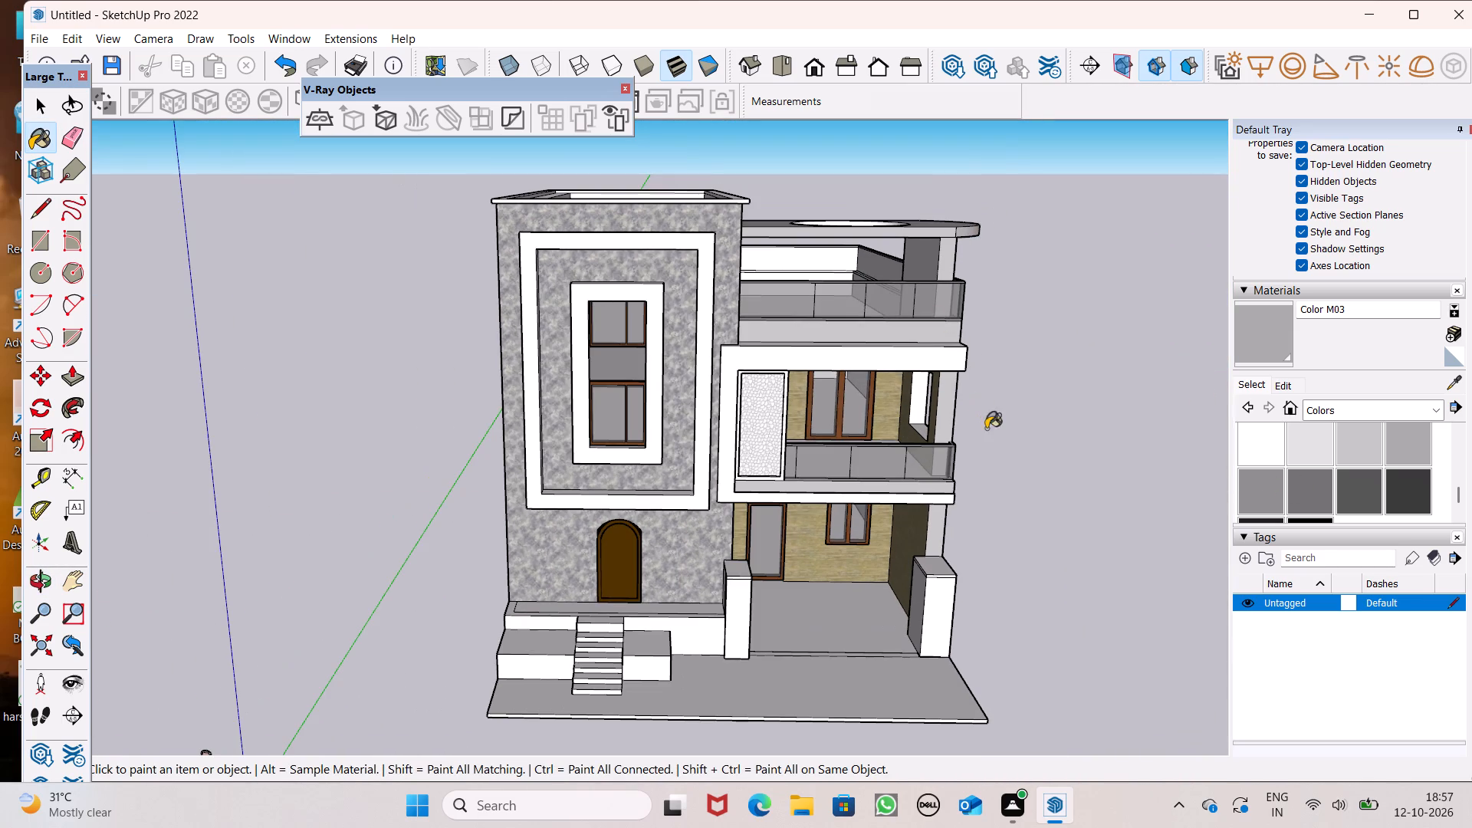
middle_drag(1000, 563, 988, 449)
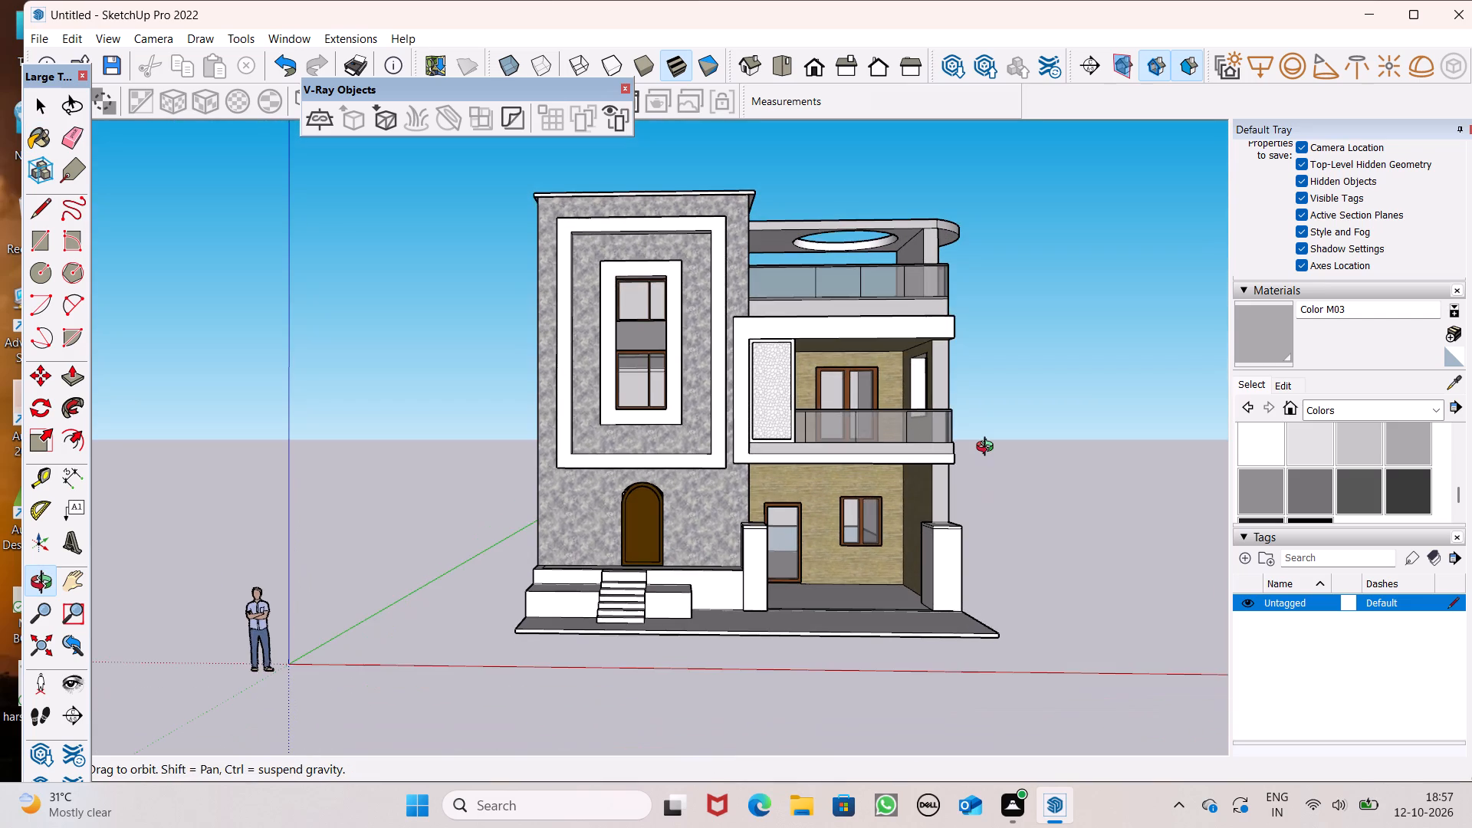
middle_drag(988, 449, 990, 517)
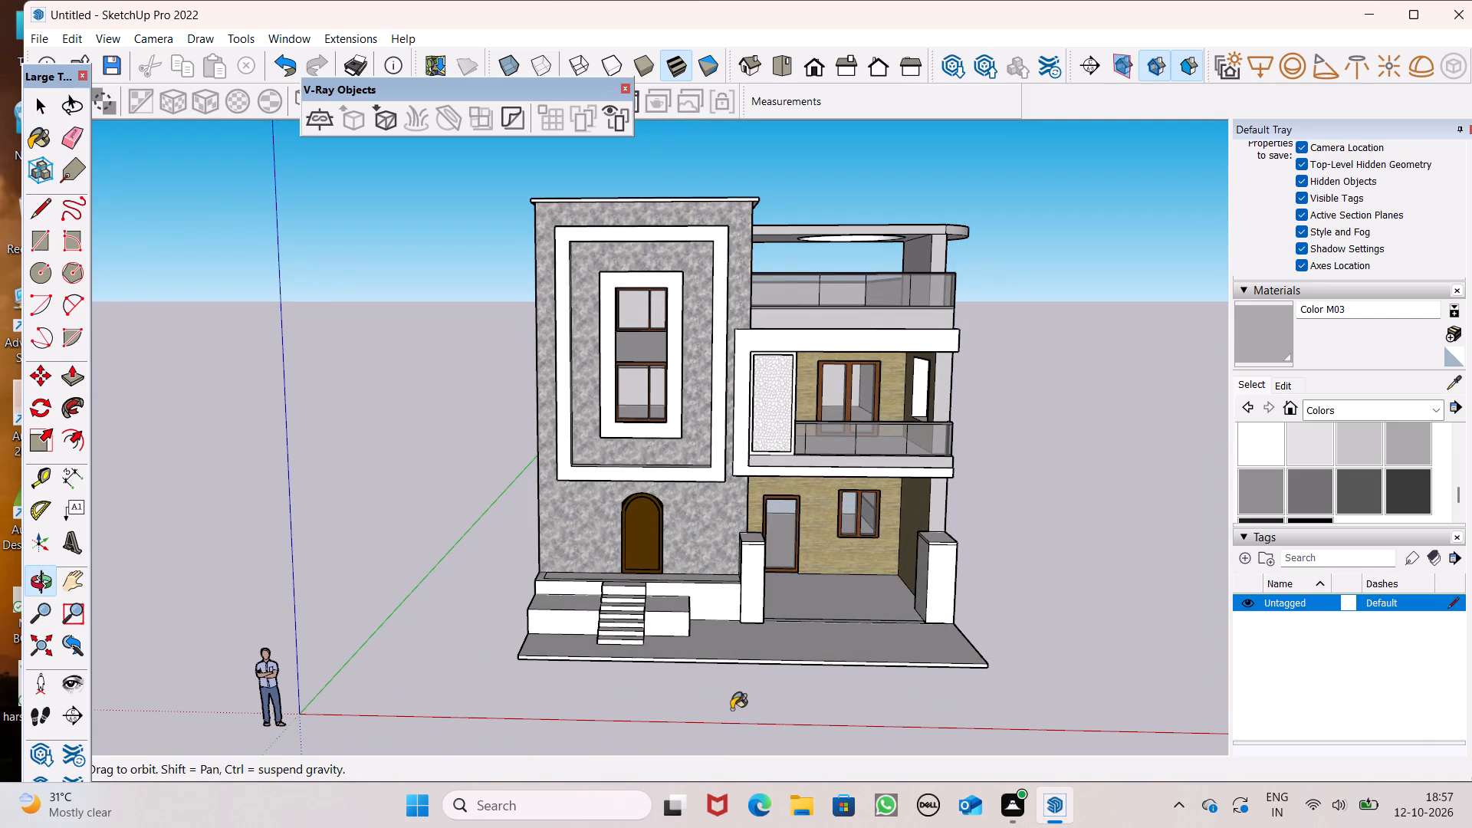
click(1424, 402)
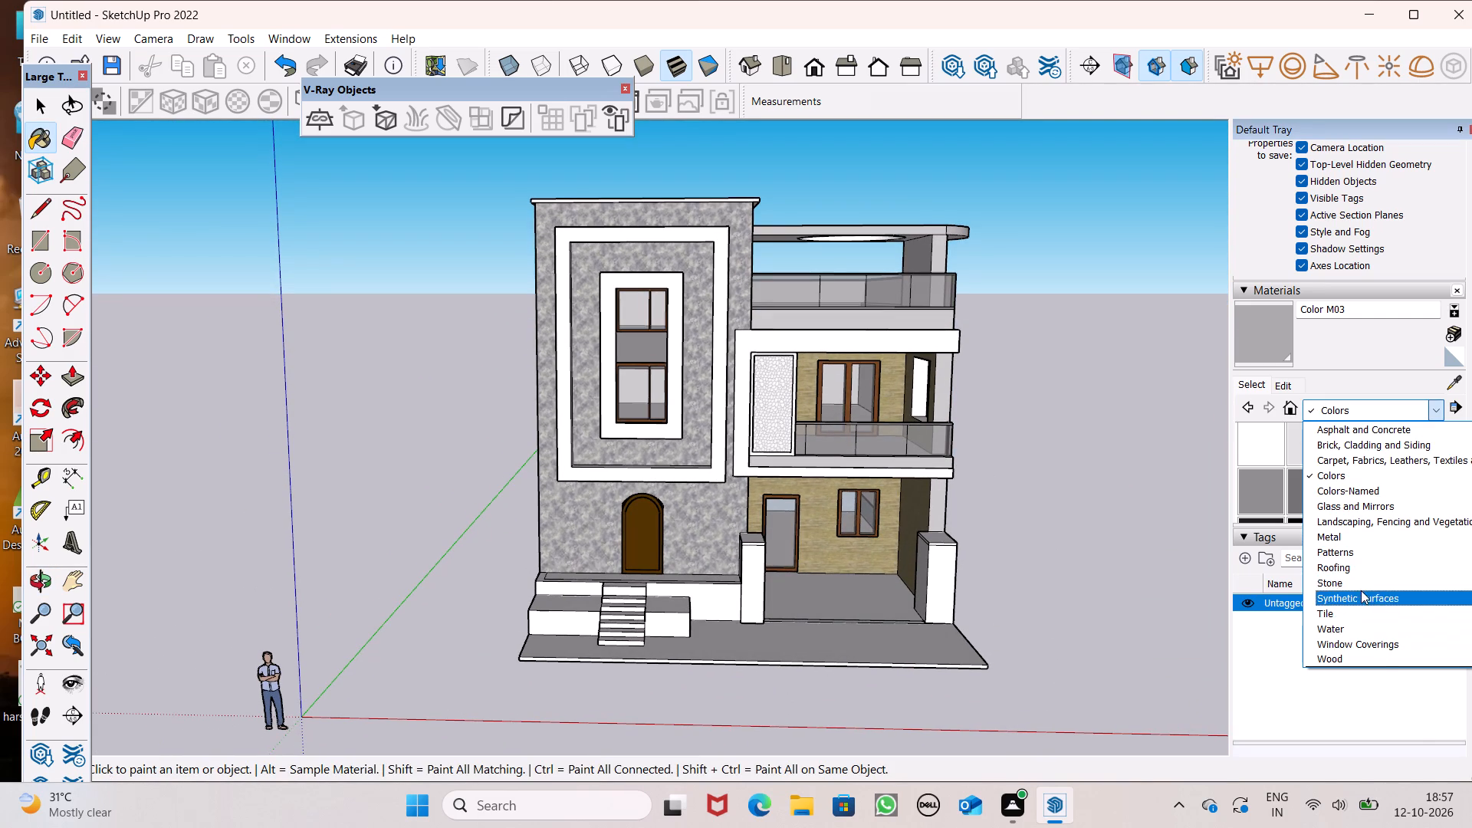
click(1362, 580)
click(1414, 498)
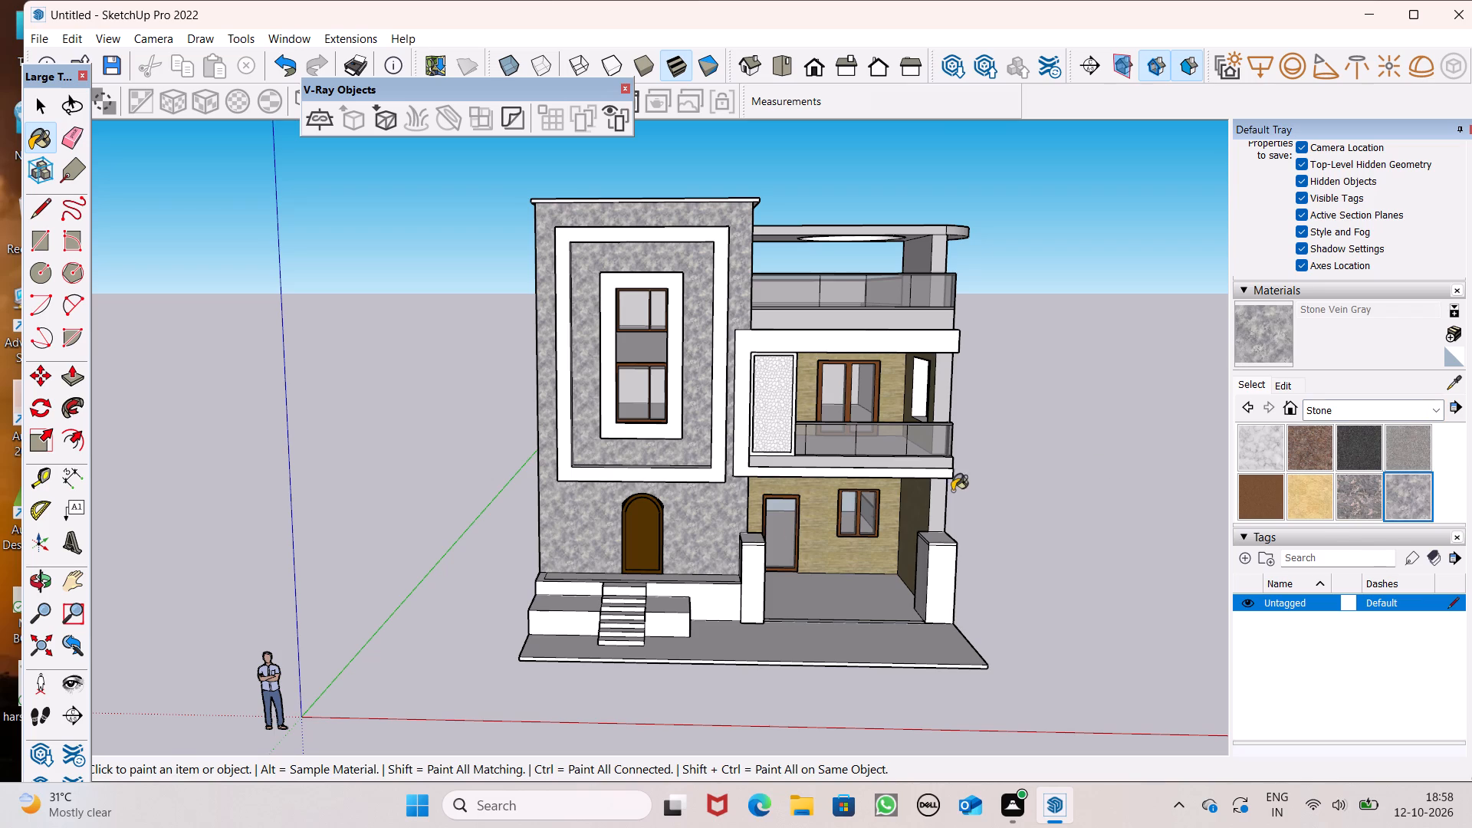
scroll(704, 566, up, 7)
scroll(490, 619, up, 7)
click(470, 638)
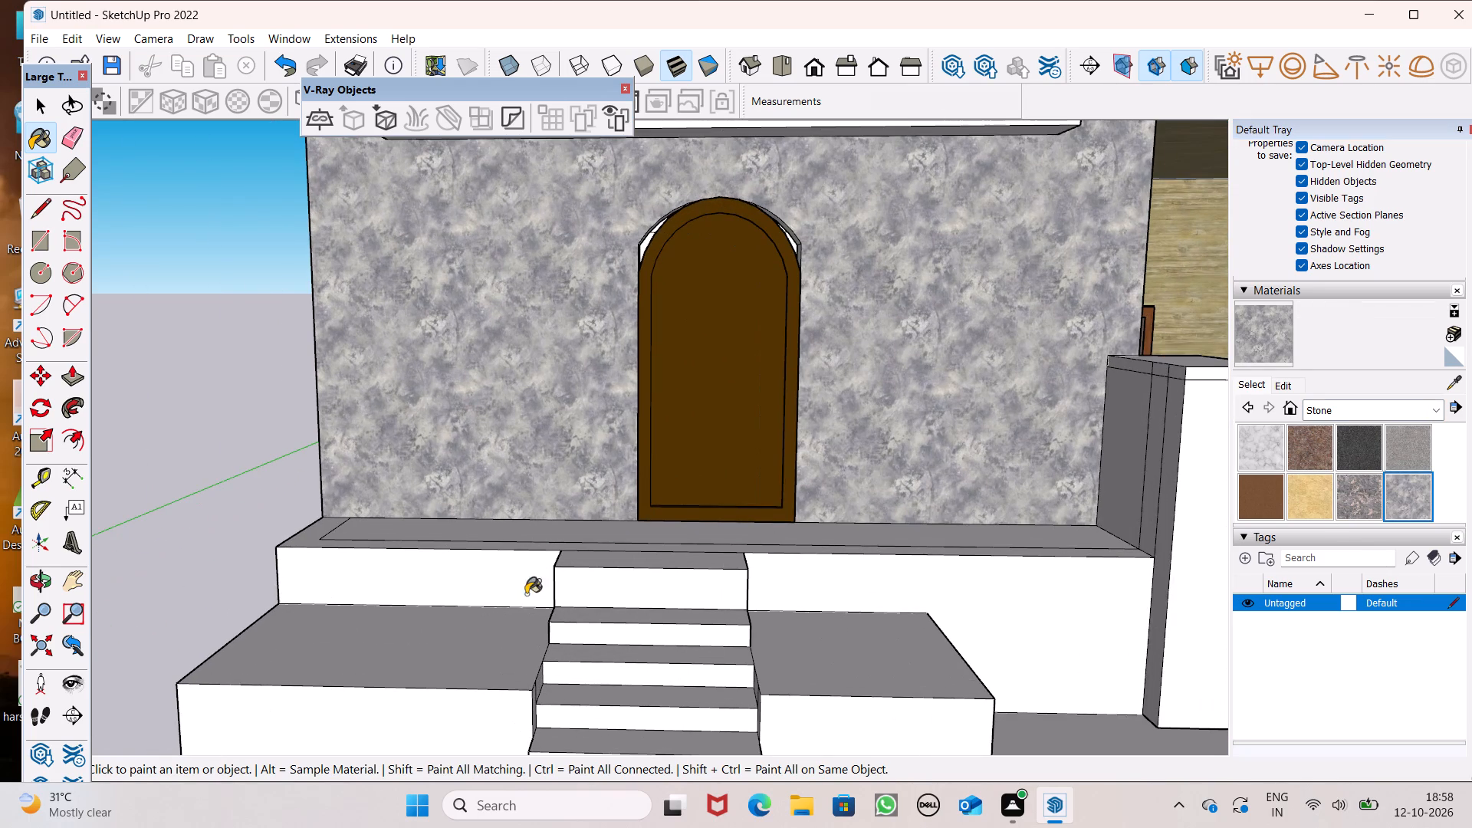
middle_drag(537, 616, 609, 736)
scroll(609, 736, up, 1)
key(ctrl+z)
click(498, 543)
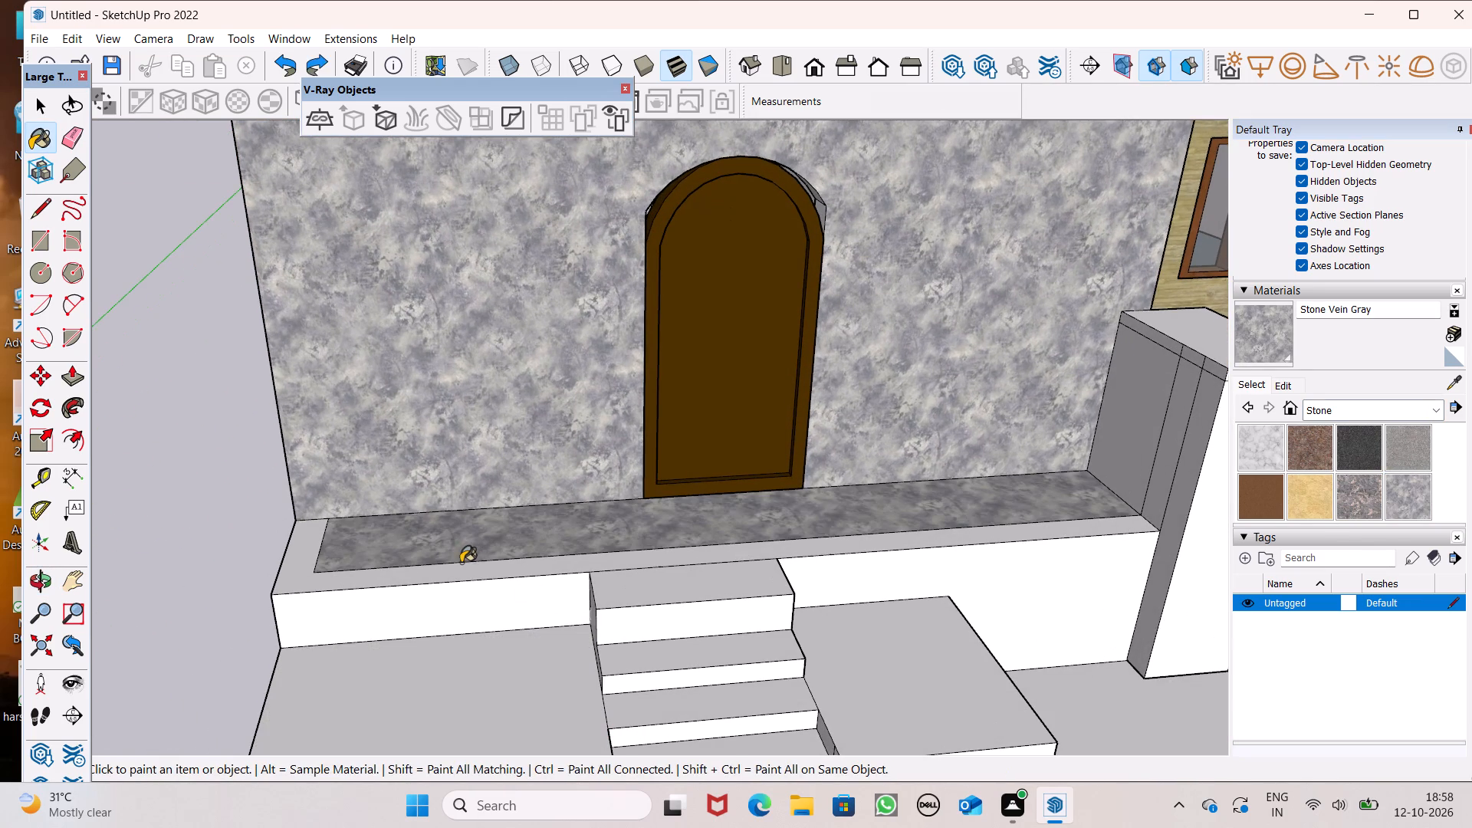
click(461, 563)
Browse the Stone, Asphalt and Concrete, and Brick, Cladding and Siding material collections for a front paving finish.
scroll(793, 524, down, 5)
middle_drag(720, 659, 721, 604)
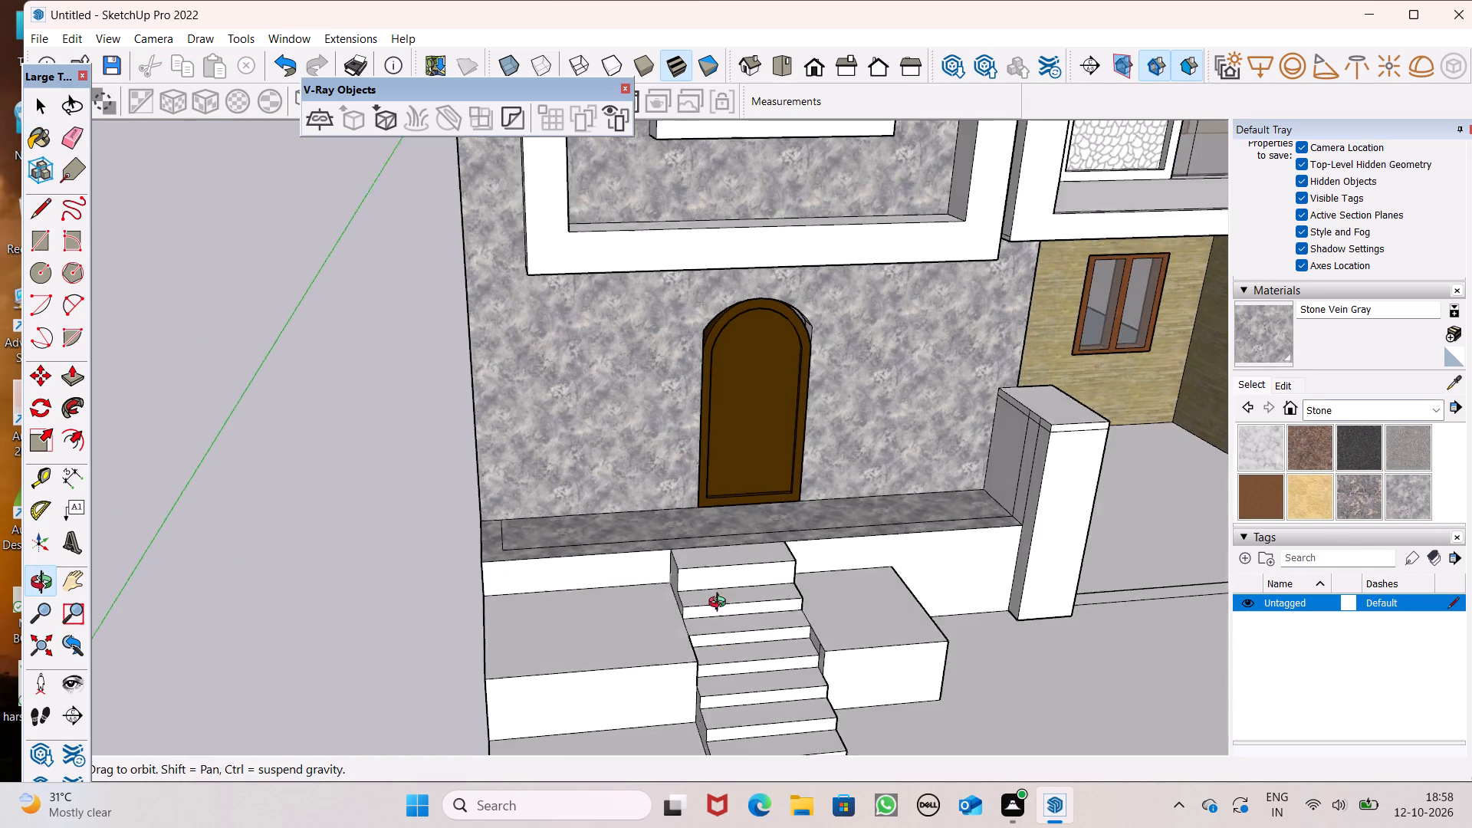
middle_drag(721, 604, 706, 557)
scroll(832, 531, down, 7)
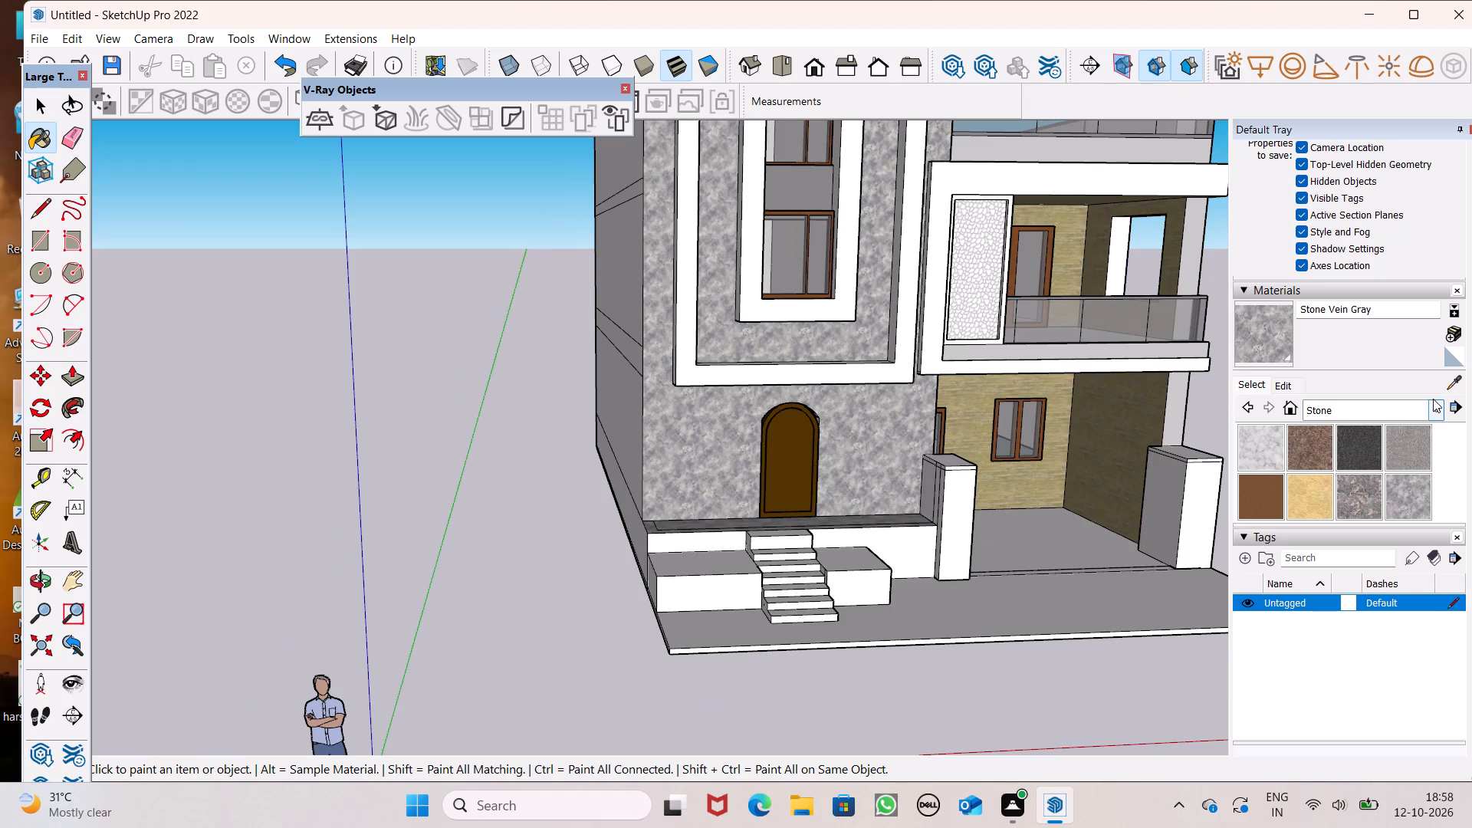
click(1433, 399)
scroll(1382, 497, down, 3)
click(1404, 415)
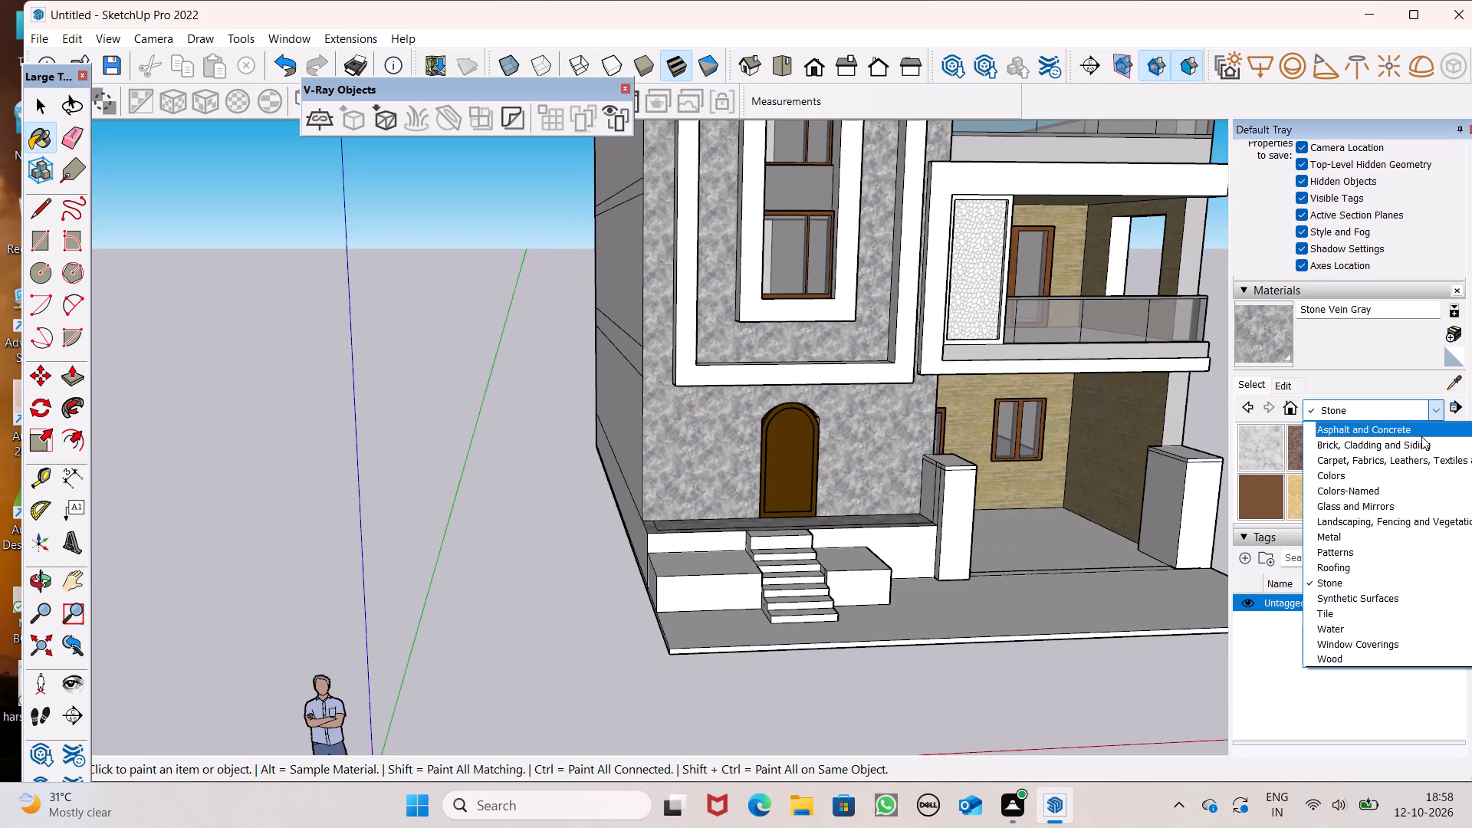
click(1423, 435)
scroll(1425, 489, down, 1)
scroll(1425, 489, up, 2)
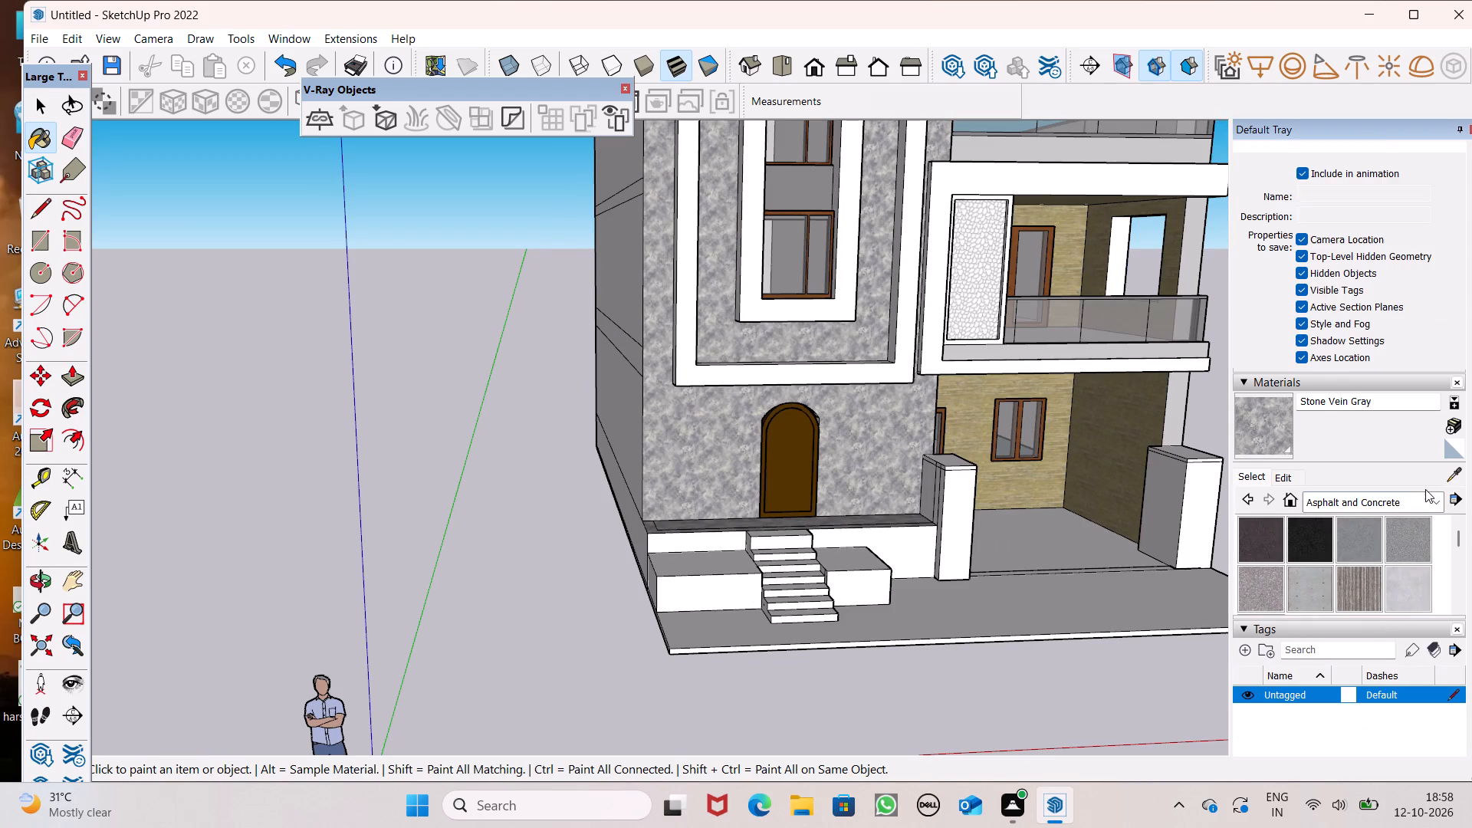
click(1419, 497)
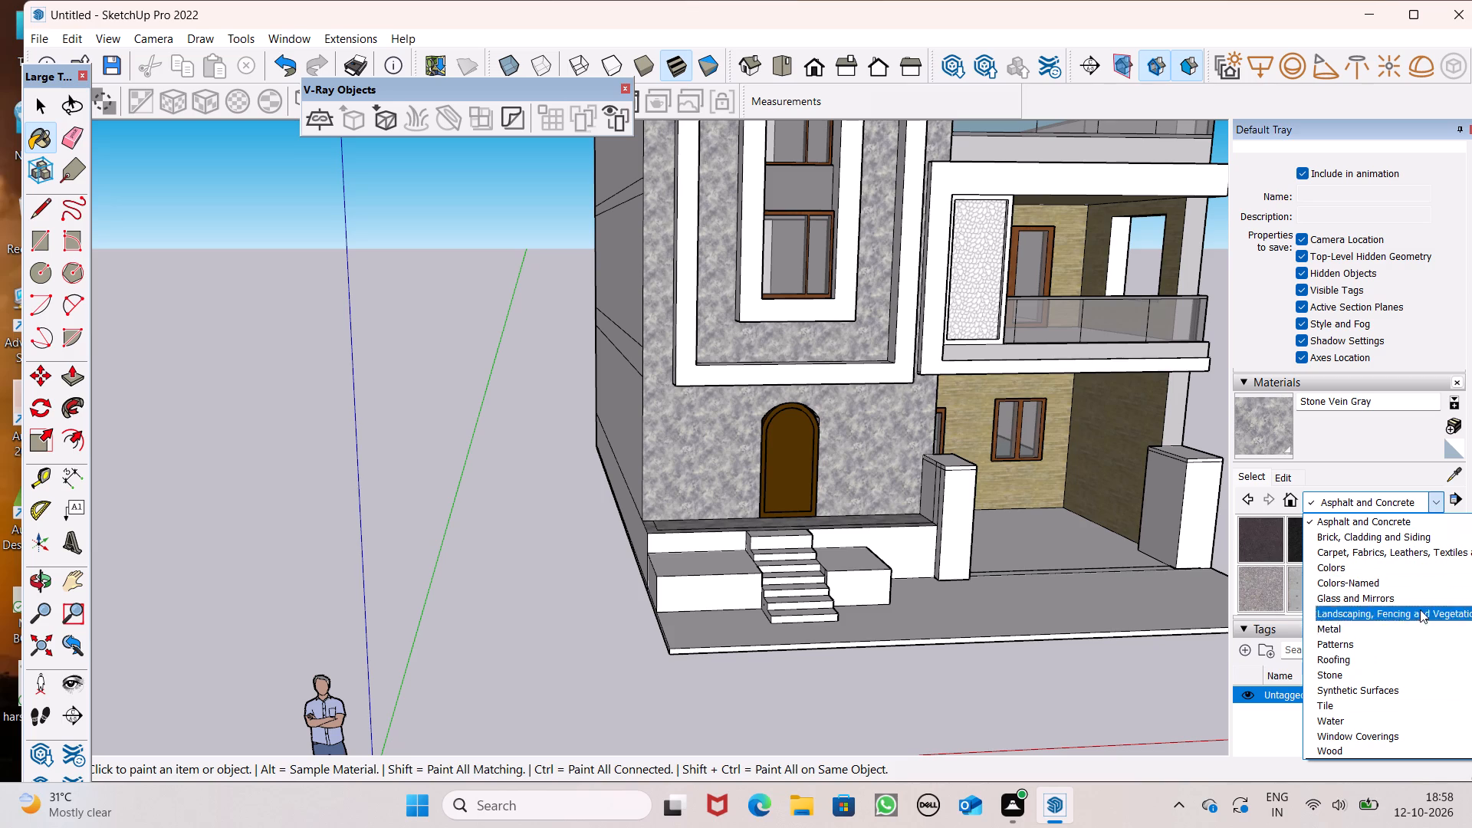
click(1454, 530)
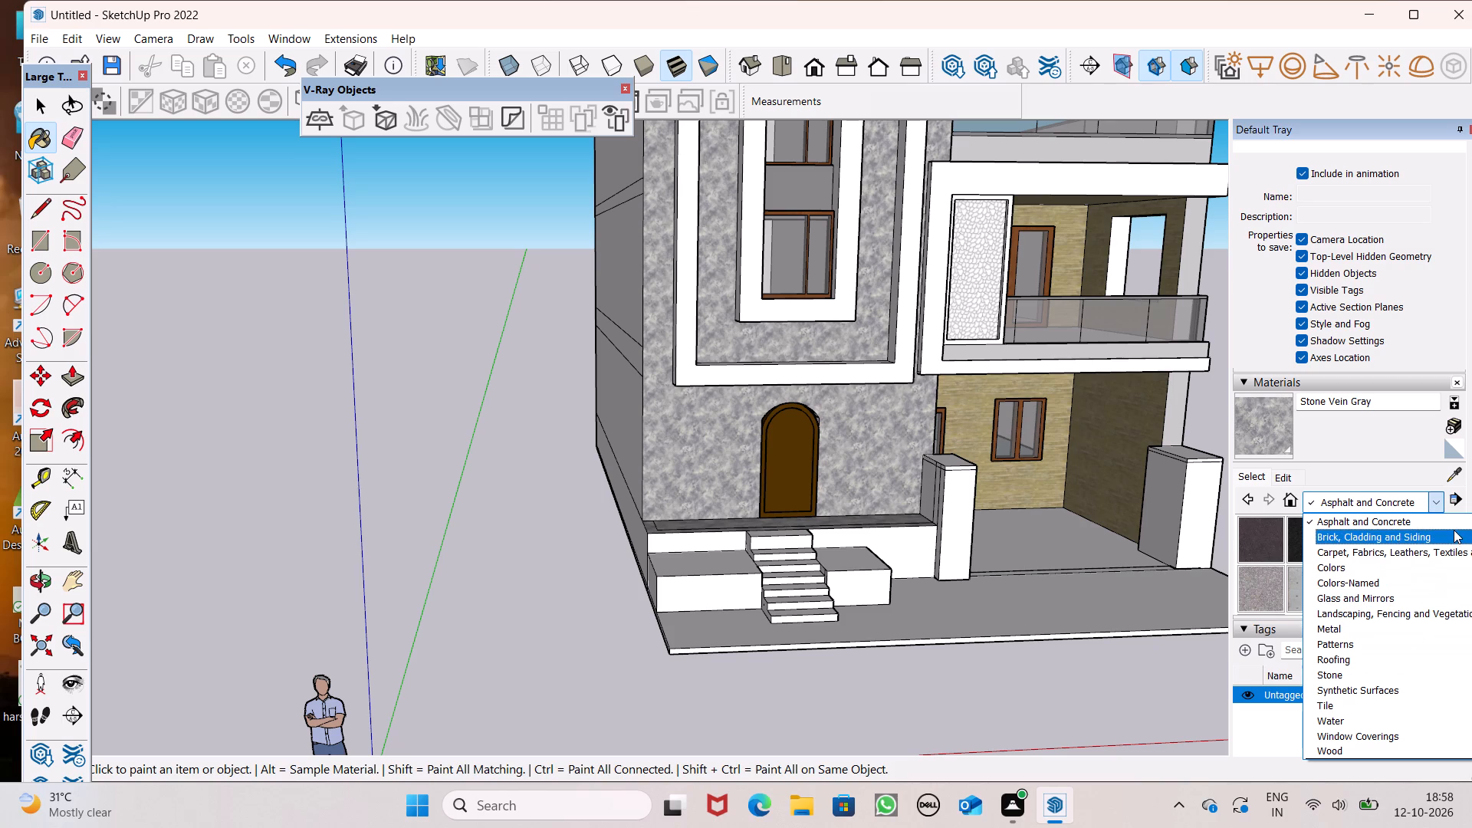
scroll(1399, 560, down, 3)
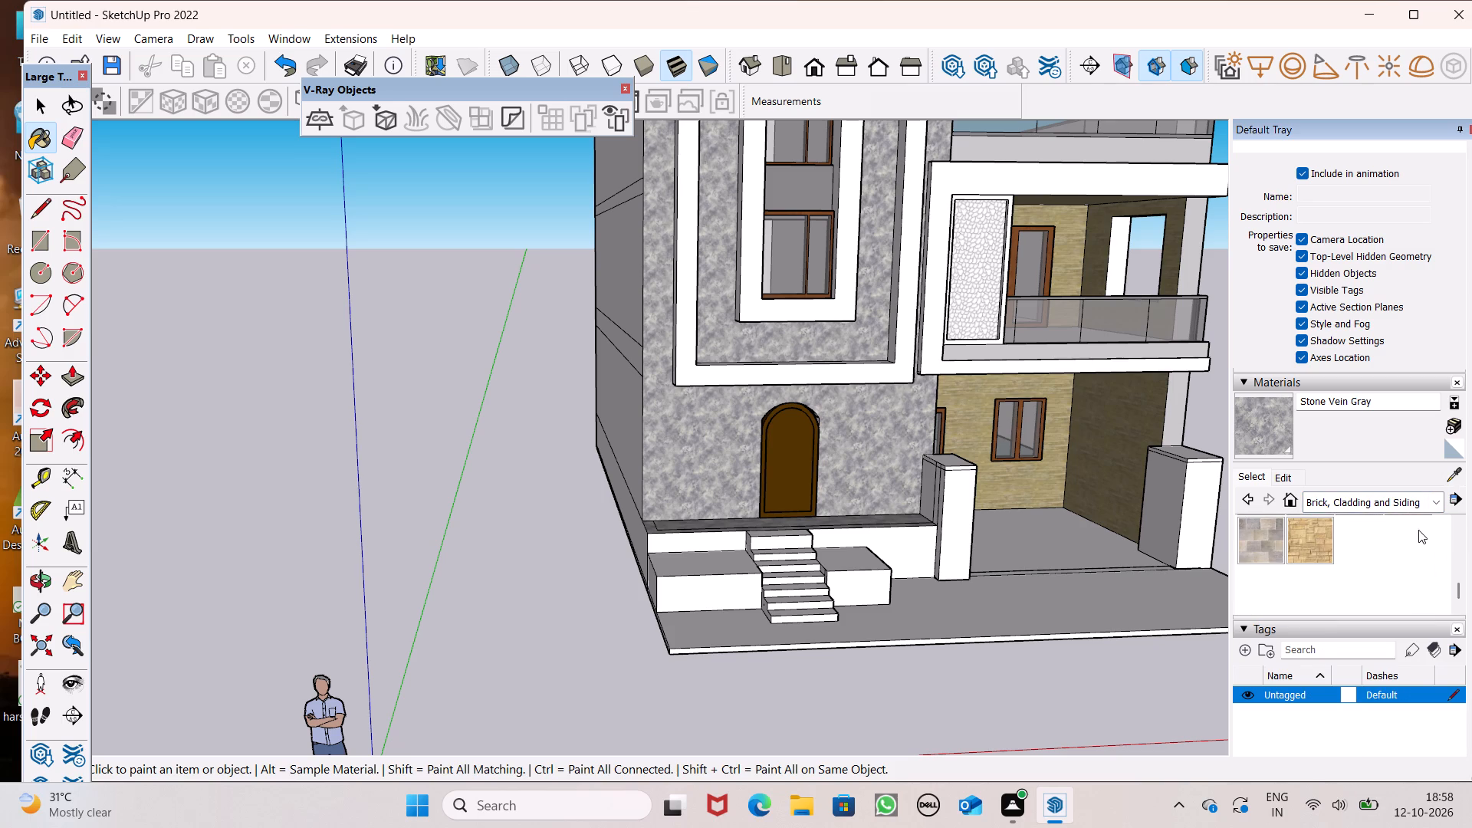
Paint the top of the front ground slab with Pavers with Grass Herringbone from the Landscaping, Fencing and Vegetation collection.
click(1432, 498)
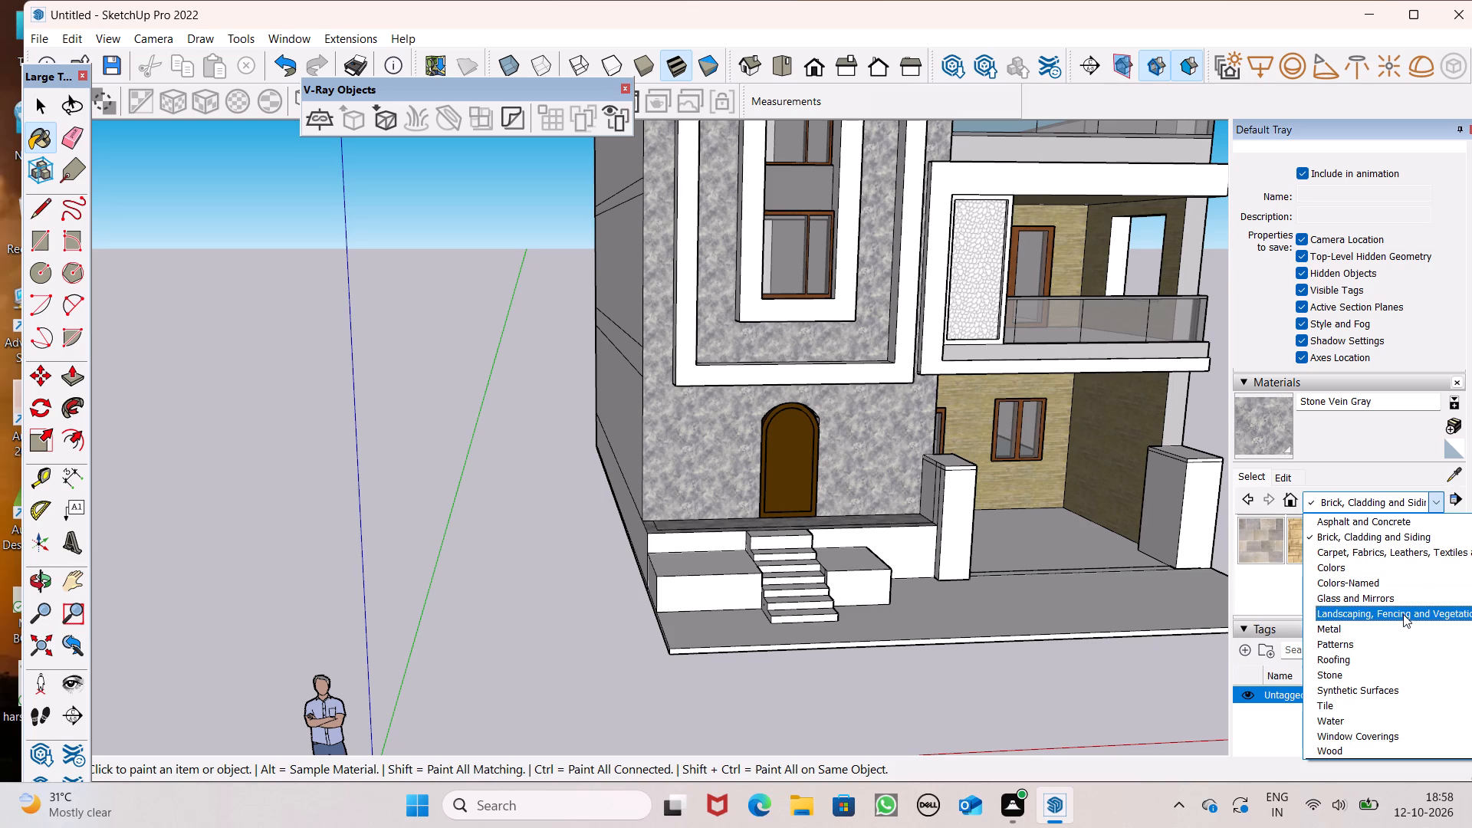
click(1403, 614)
scroll(1351, 580, down, 7)
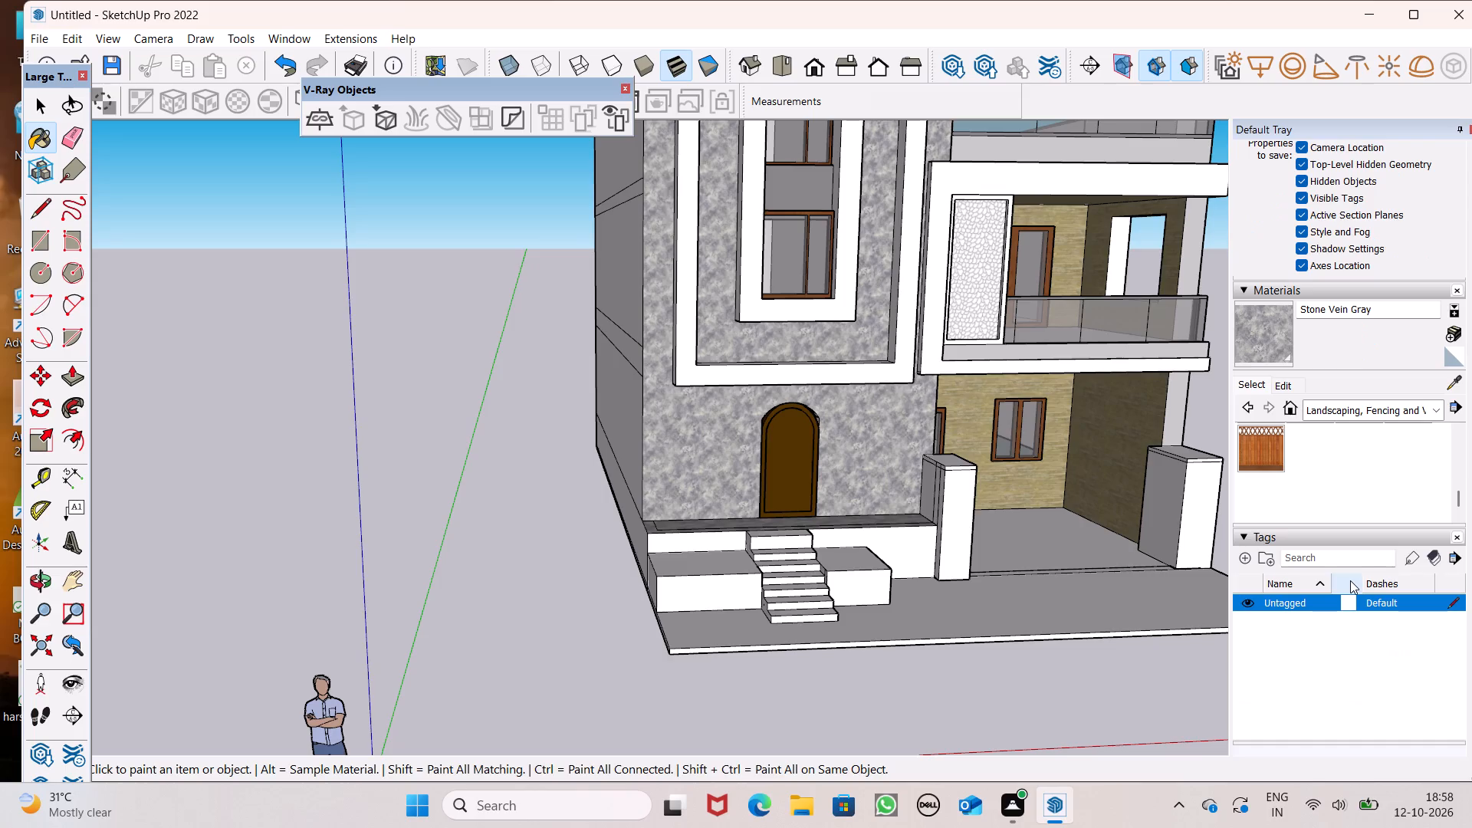
scroll(1350, 580, up, 4)
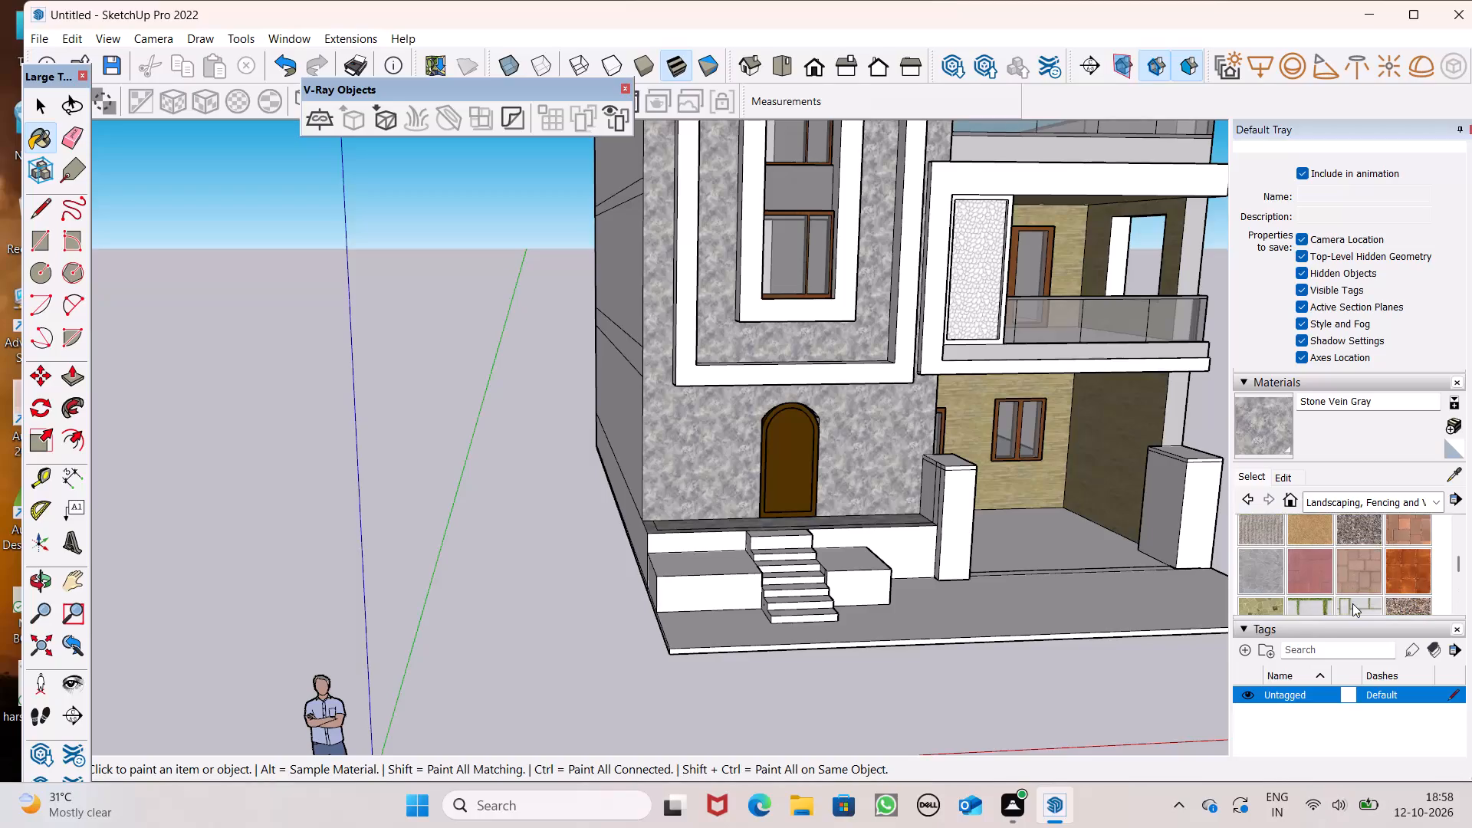
click(1352, 603)
scroll(1333, 533, down, 3)
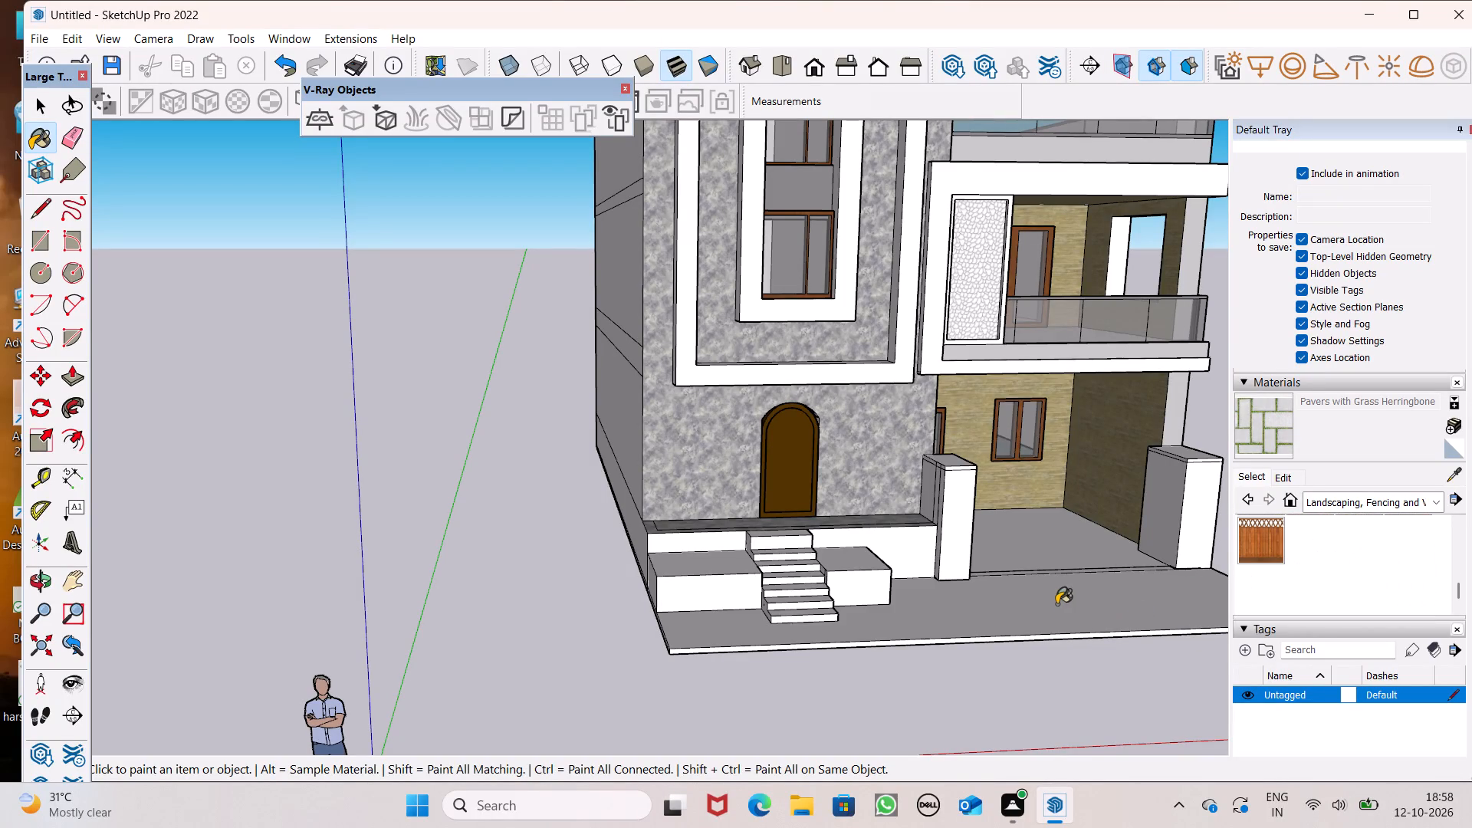
click(1056, 604)
Paint the tops of the two planter boxes beside the entrance steps with Vegetation Grass Artificial.
scroll(952, 553, down, 6)
middle_drag(954, 588, 925, 825)
scroll(1185, 642, up, 8)
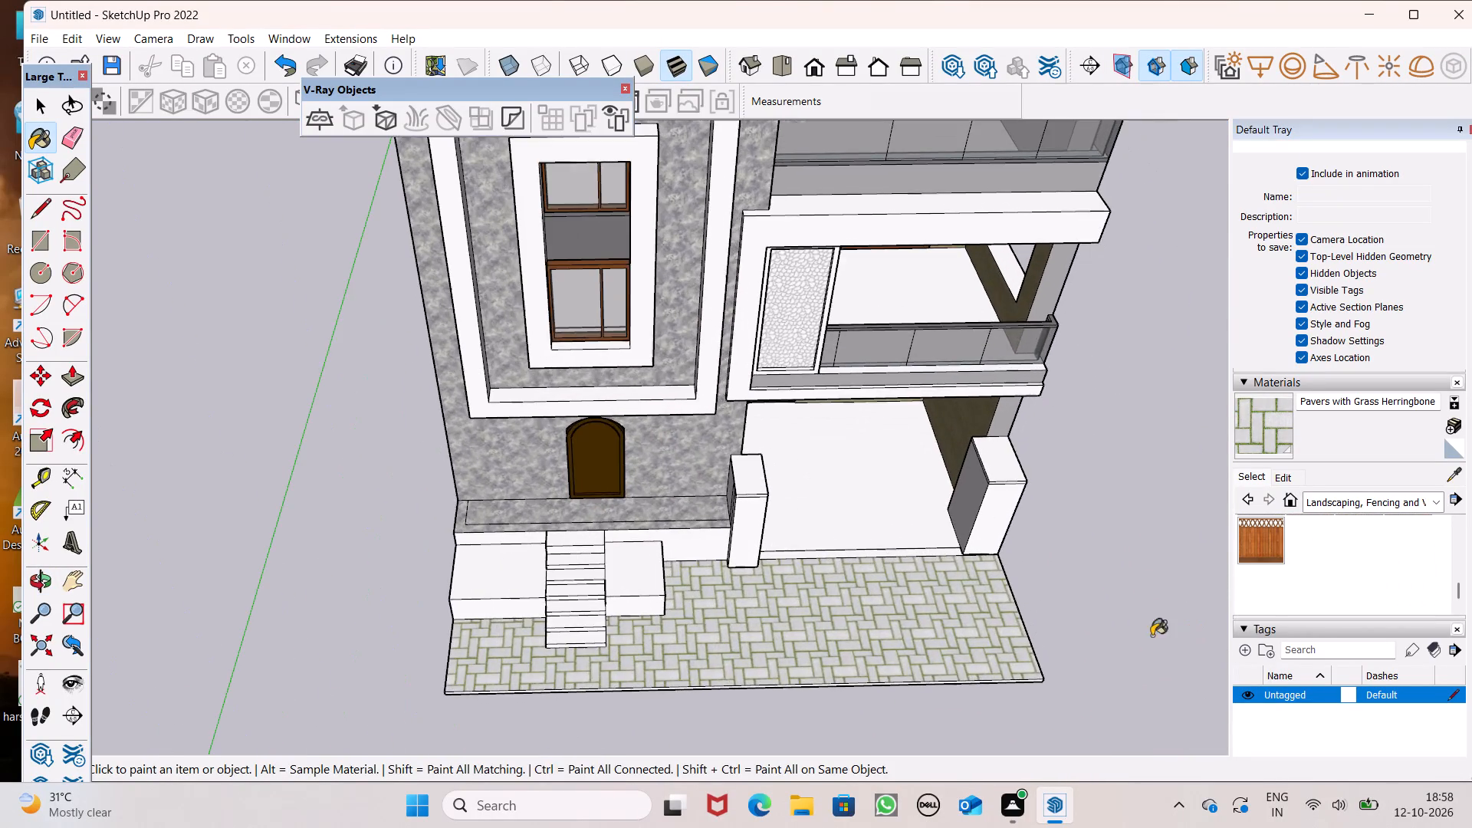
scroll(890, 652, up, 7)
scroll(853, 621, down, 3)
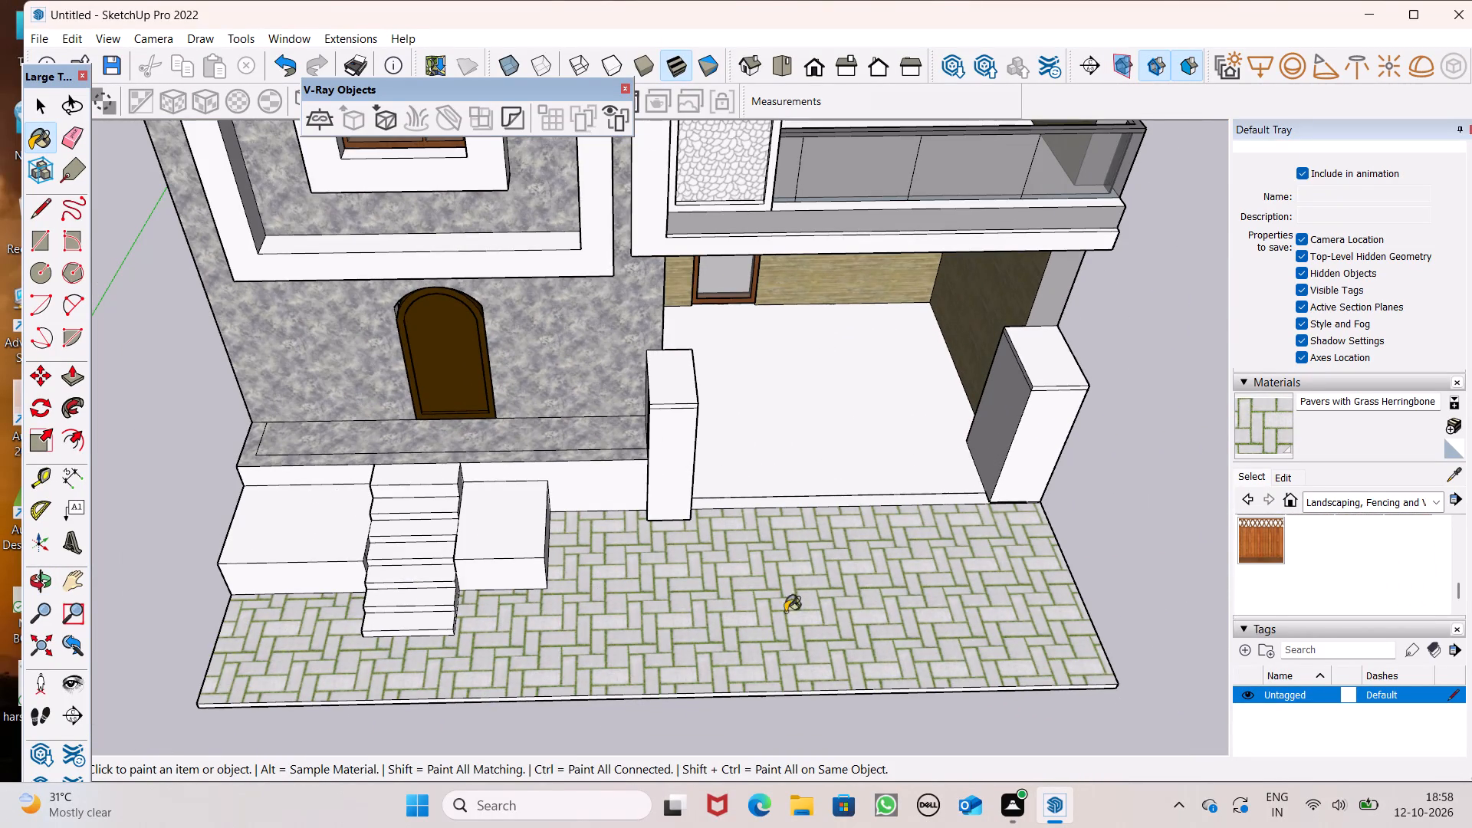
scroll(1306, 560, up, 2)
scroll(1382, 576, down, 2)
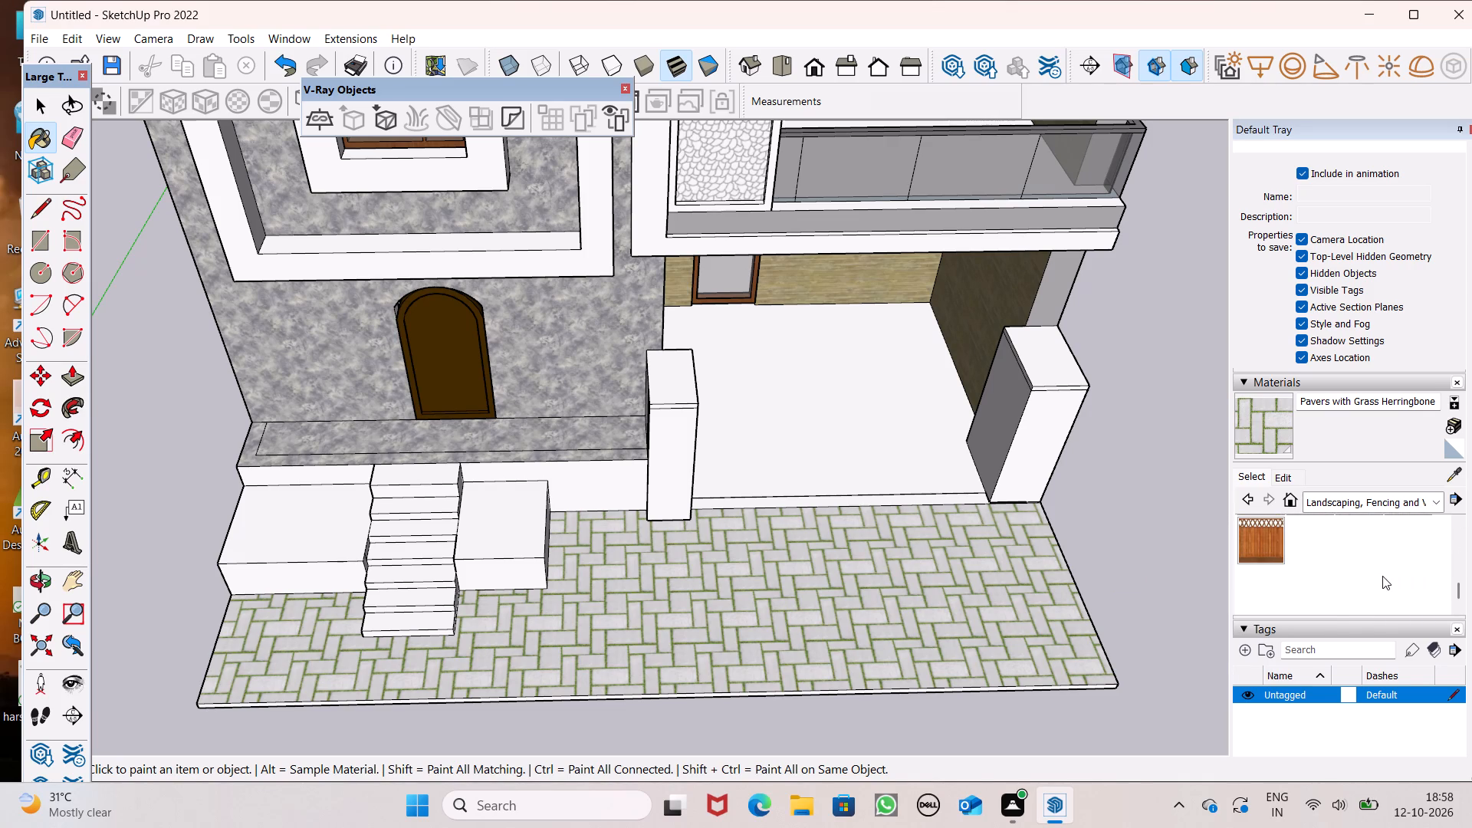
scroll(1388, 571, up, 1)
click(1407, 538)
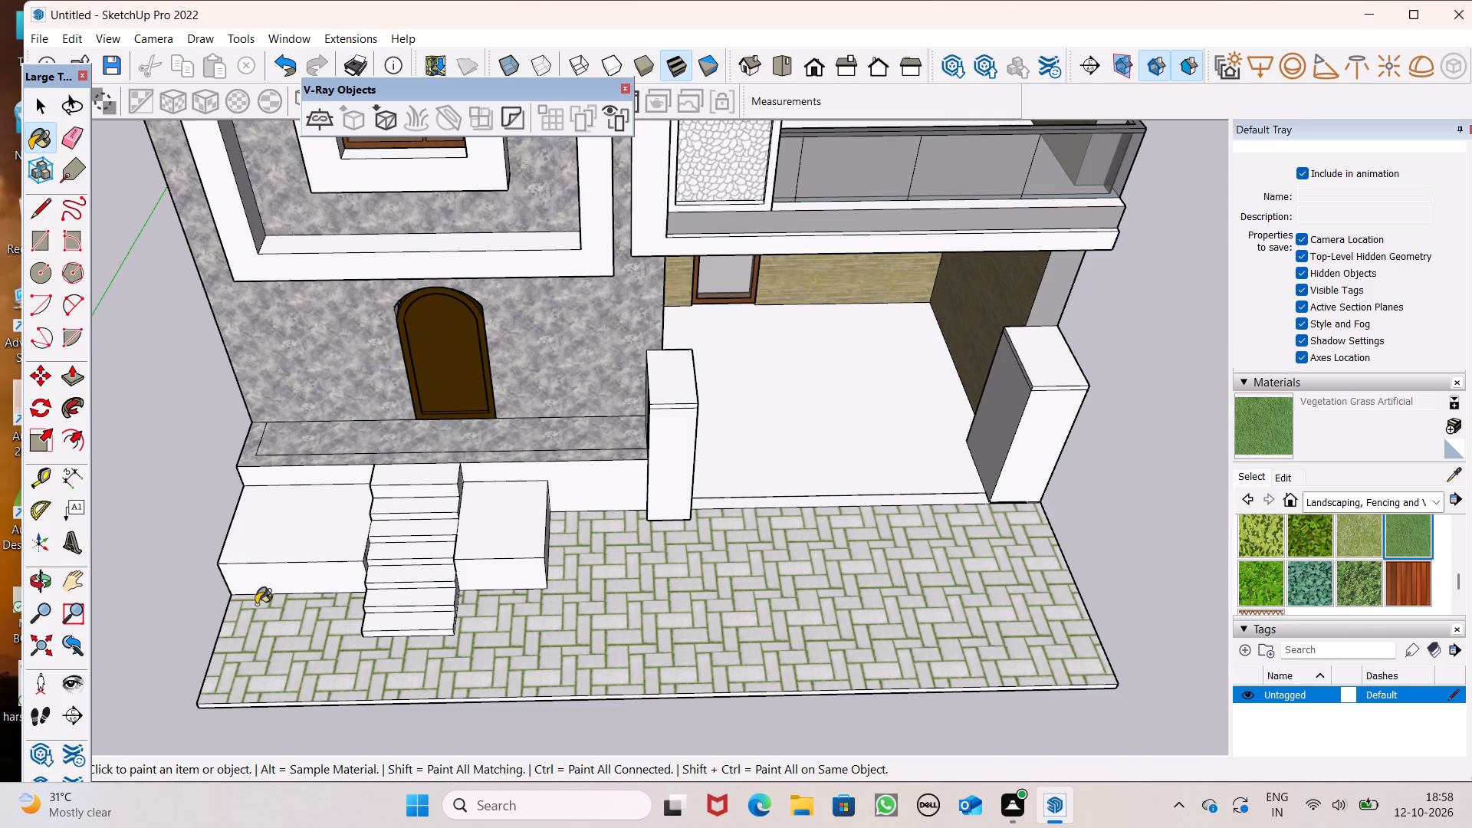
scroll(203, 563, up, 4)
click(316, 520)
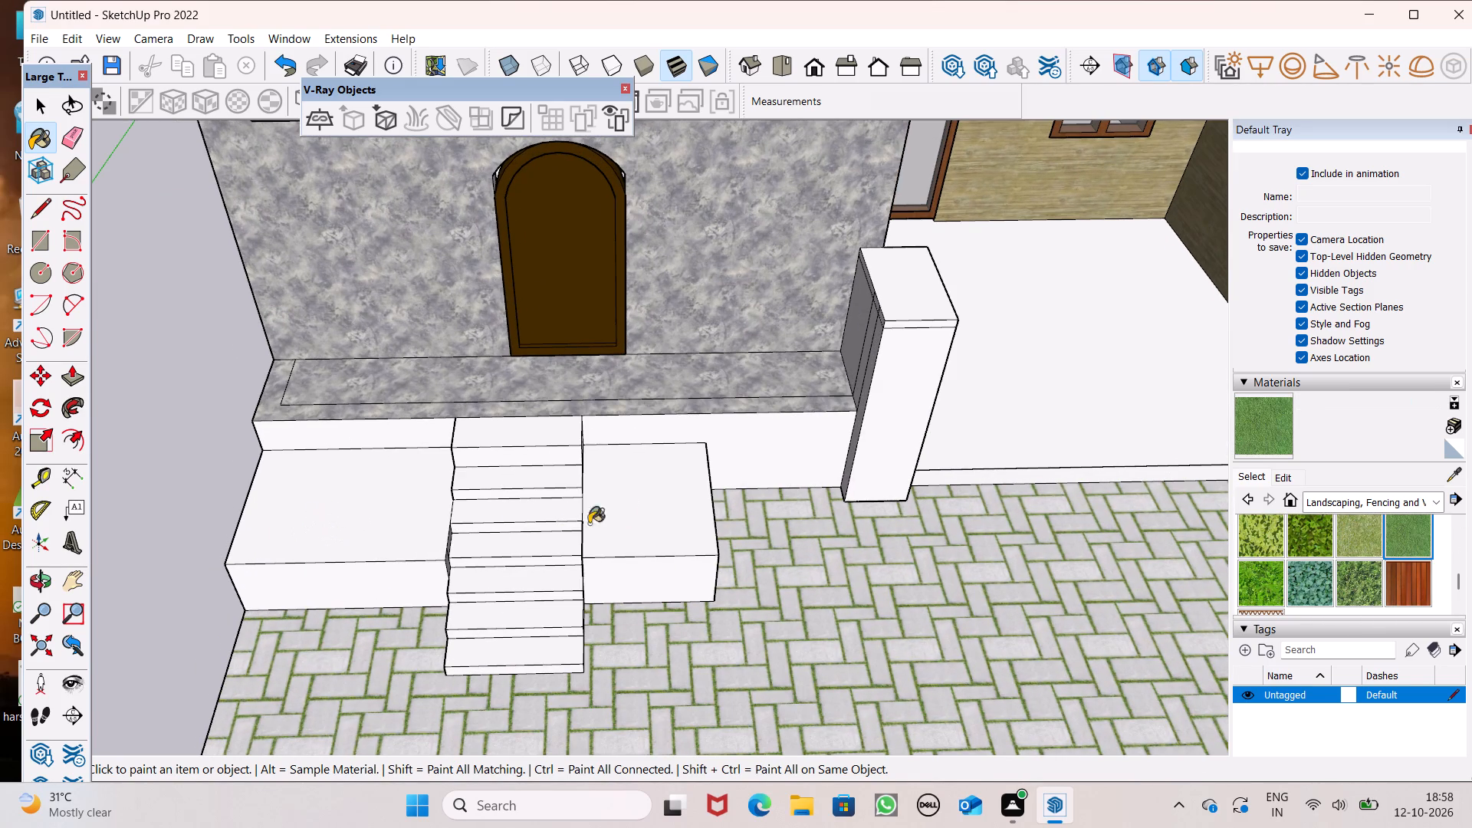
click(632, 516)
Paint the front faces of both planter boxes beside the entrance steps with Color M03 from the Colors collection.
middle_drag(687, 682, 729, 476)
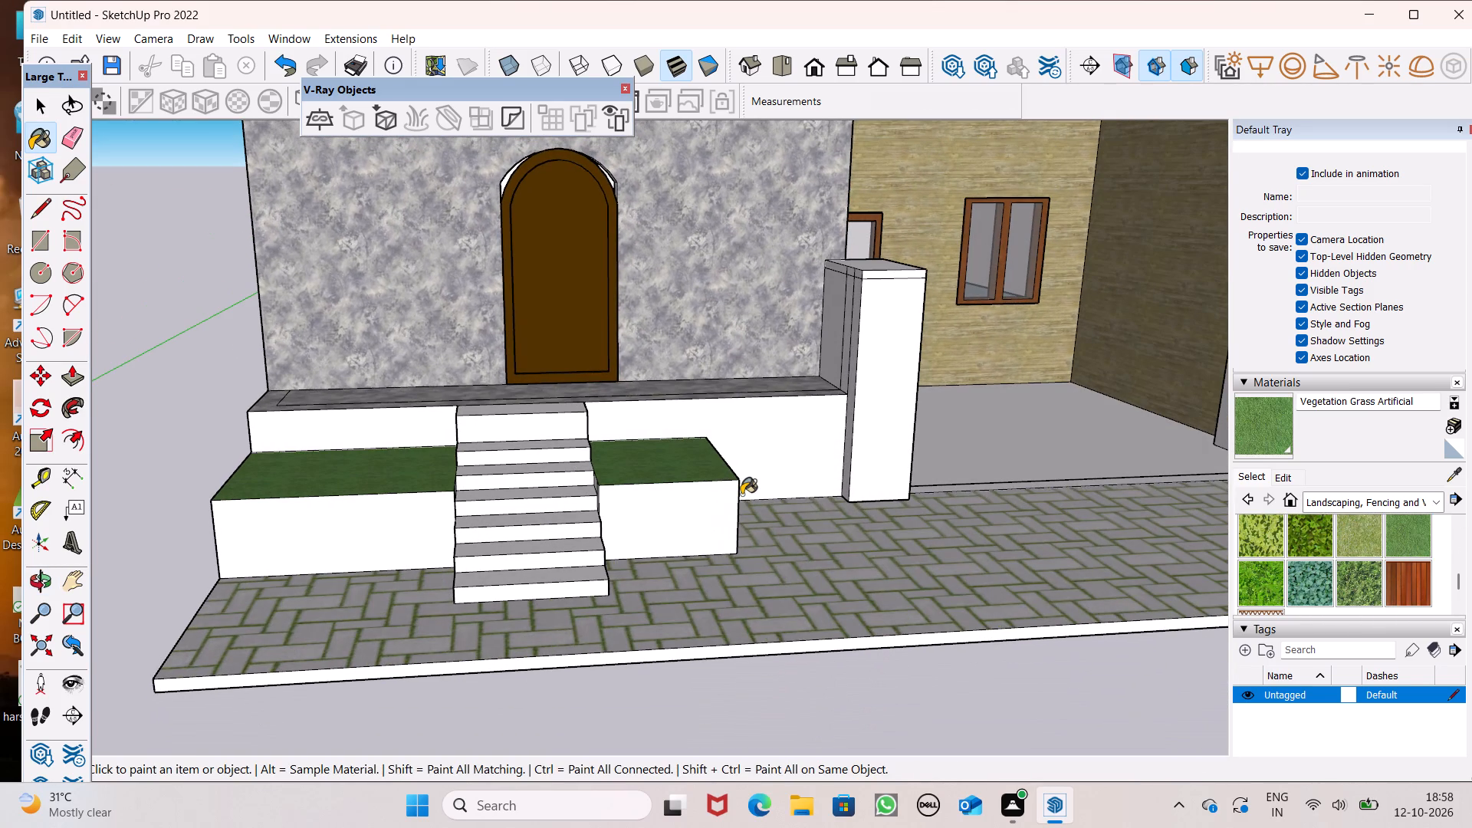
click(1418, 493)
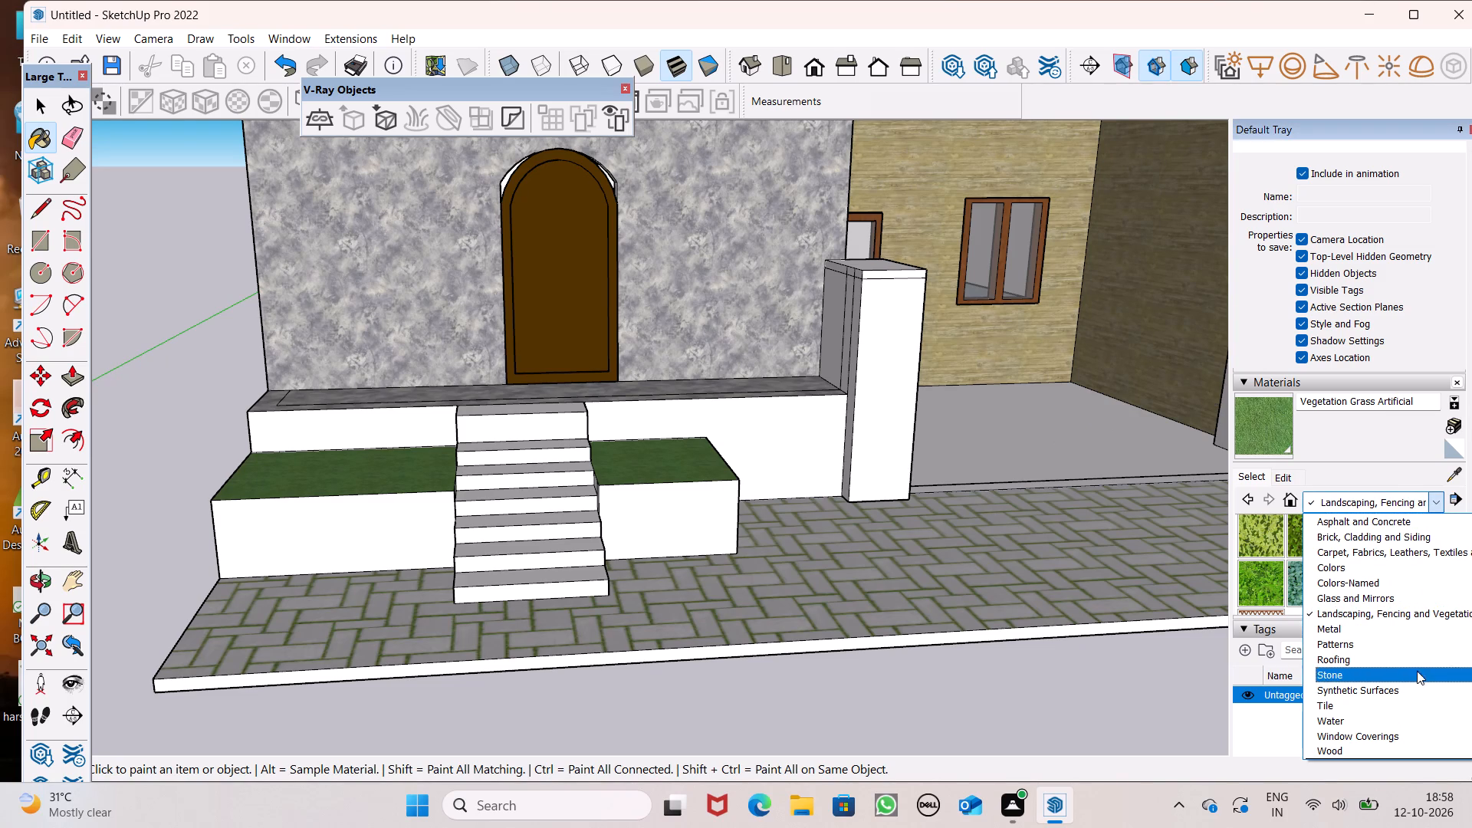
click(1424, 569)
scroll(1367, 588, down, 2)
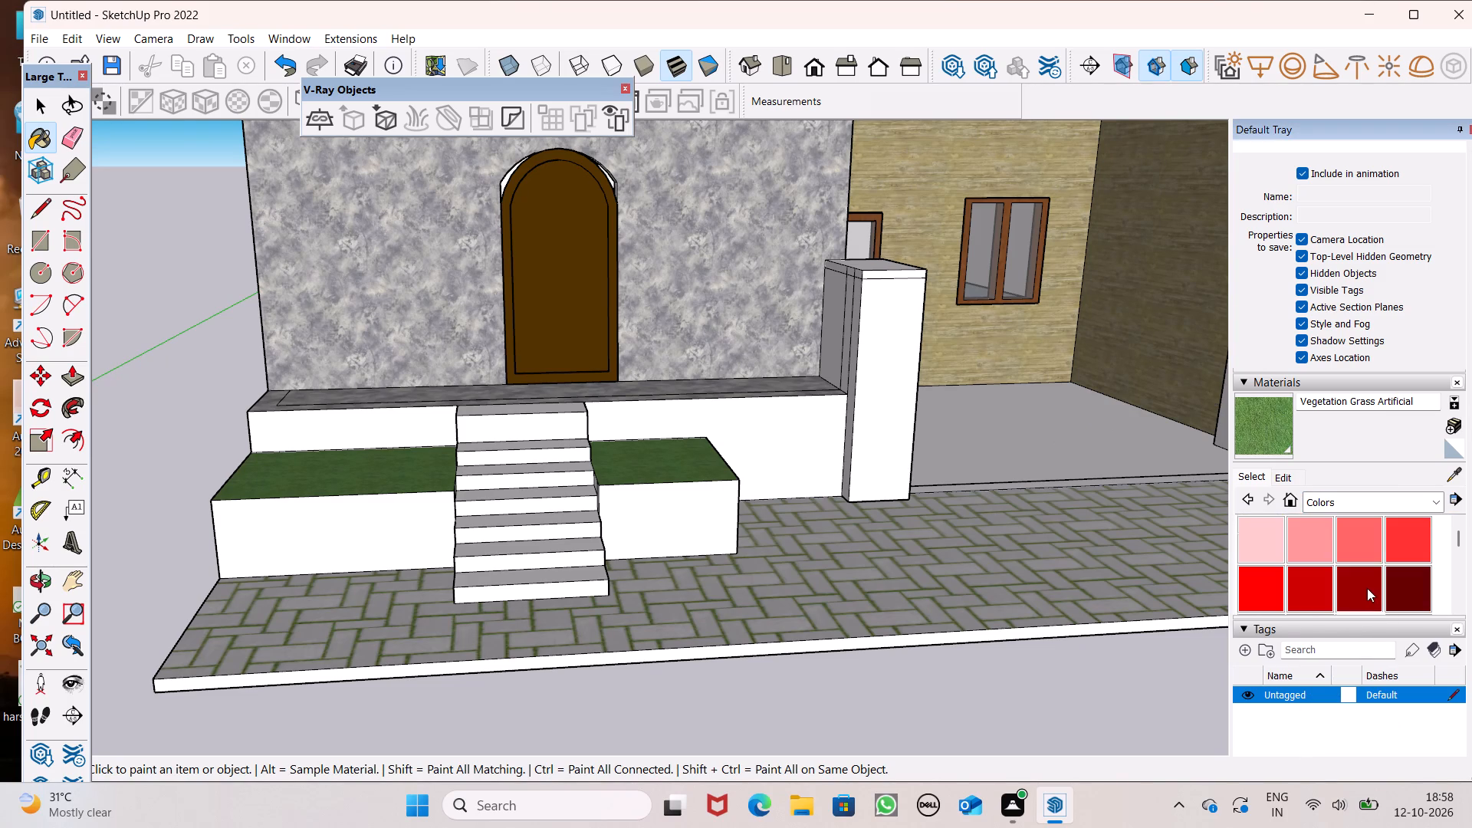
scroll(1367, 588, down, 13)
scroll(1384, 554, up, 2)
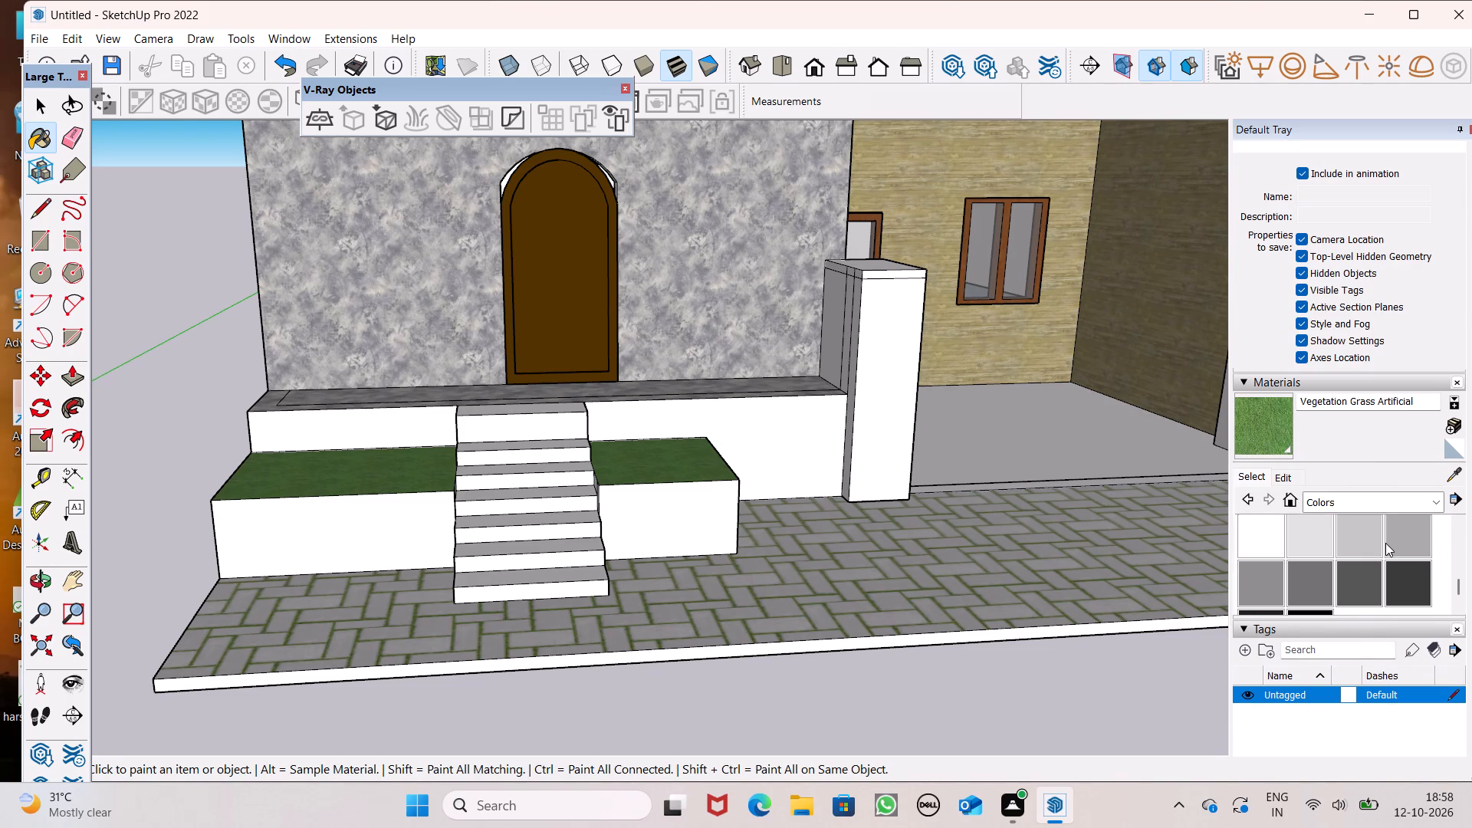
click(1400, 531)
scroll(598, 515, up, 4)
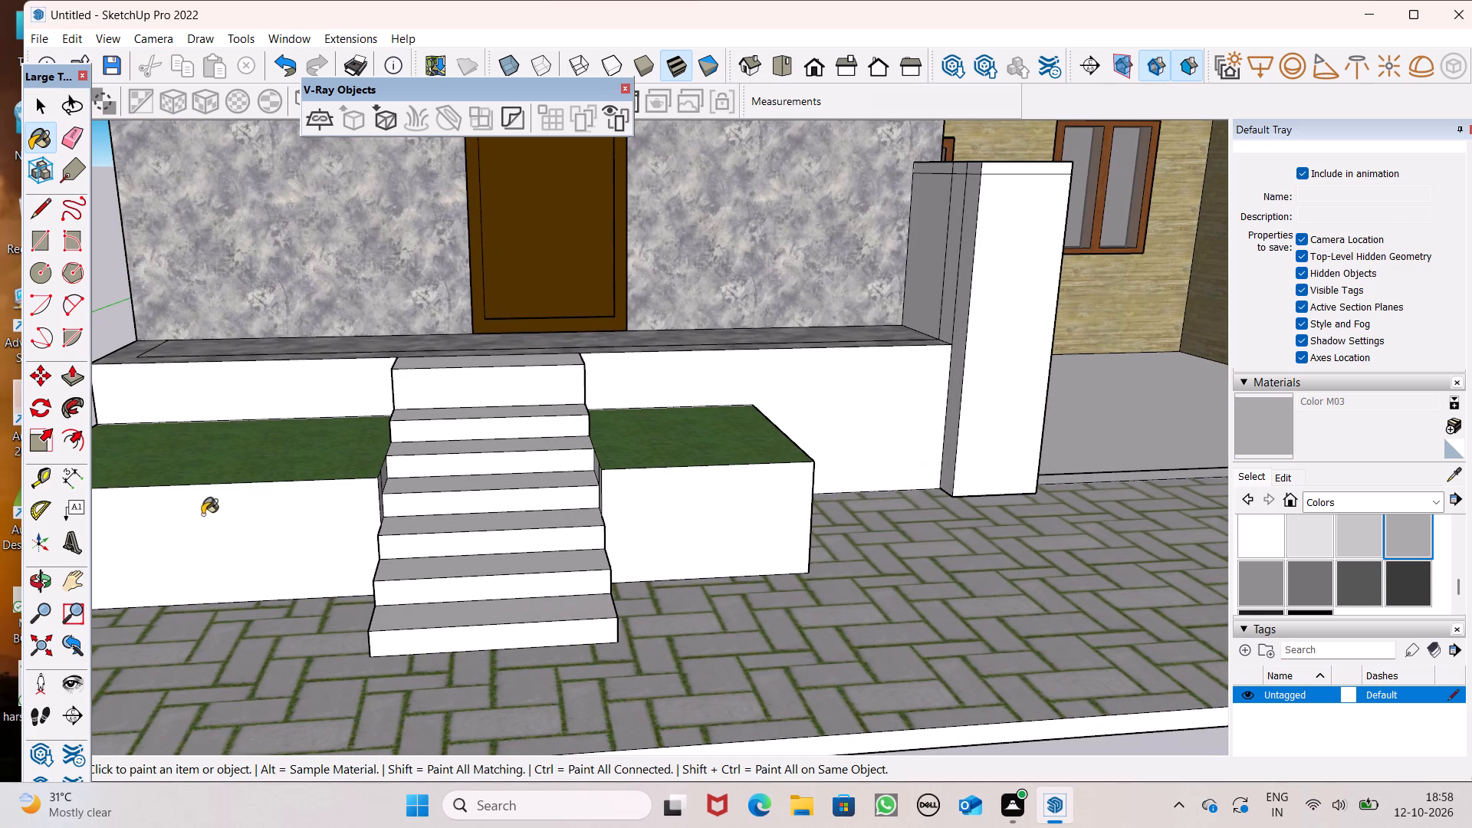
click(202, 514)
click(655, 516)
Paint the porch-side planter's side face, the adjoining entrance plinth face and the neighbouring porch pillar's wide side face with Color M03.
scroll(737, 493, down, 4)
middle_drag(797, 549, 240, 565)
scroll(240, 567, up, 1)
scroll(393, 511, up, 3)
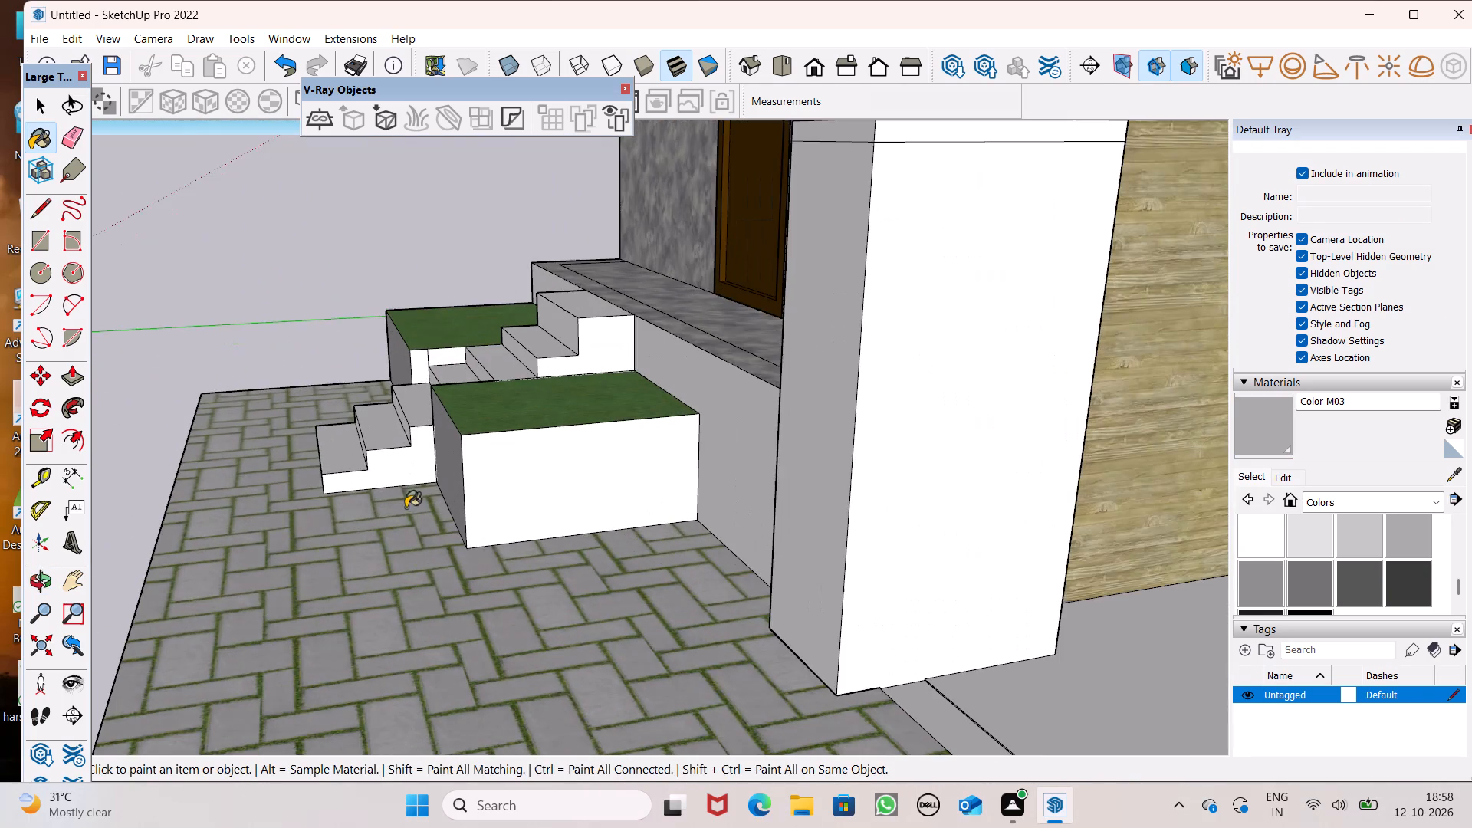
drag(542, 508, 550, 501)
drag(744, 435, 751, 435)
click(987, 489)
scroll(925, 477, down, 3)
scroll(940, 504, up, 1)
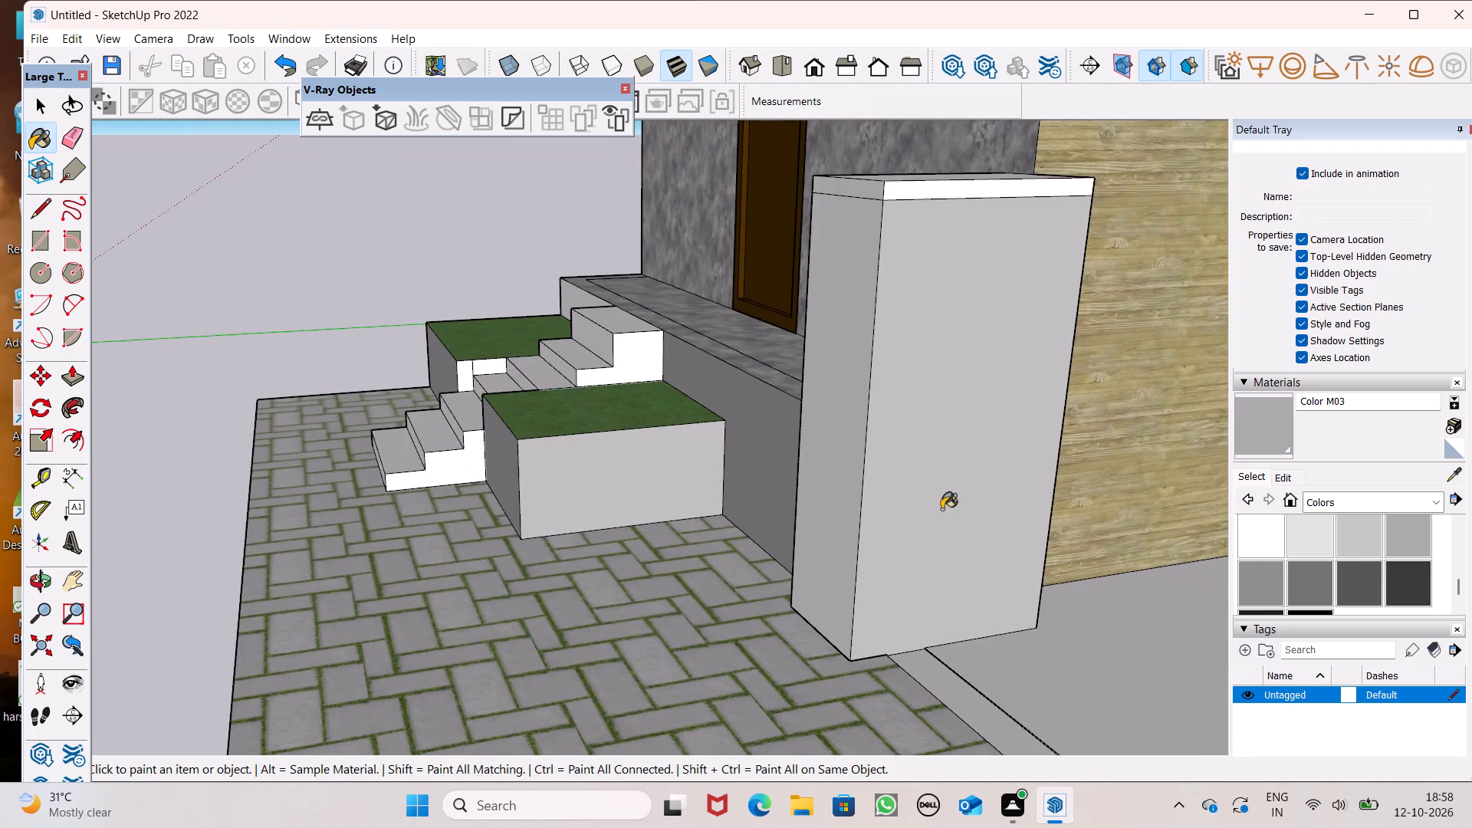
Paint the outer side face of the planter at the house corner and the entrance plinth face above that planter with Color M03.
middle_drag(958, 516, 1327, 552)
scroll(984, 439, down, 6)
middle_drag(593, 572, 1180, 544)
scroll(600, 511, up, 3)
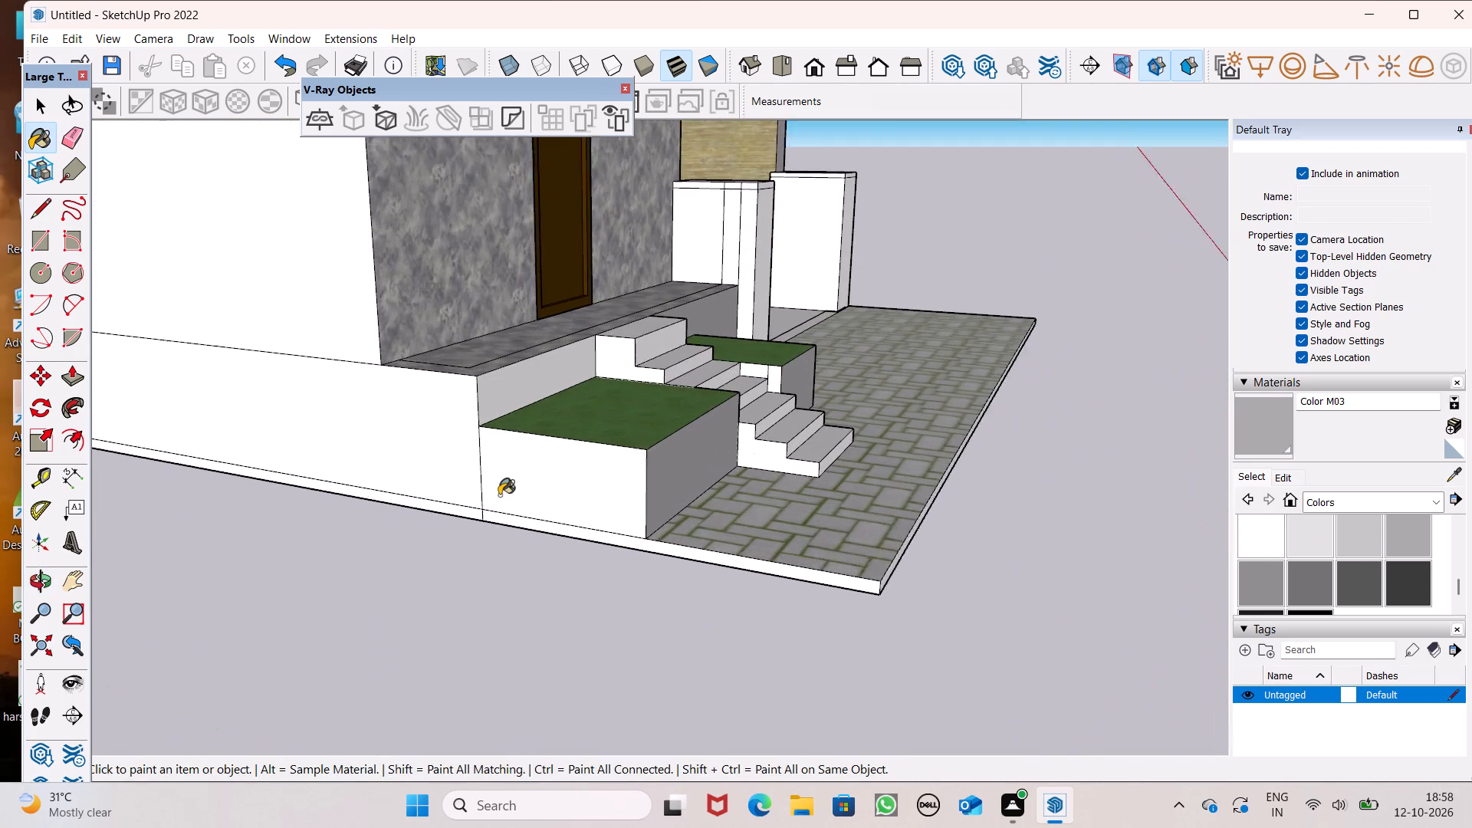
scroll(499, 495, up, 1)
click(531, 492)
click(526, 383)
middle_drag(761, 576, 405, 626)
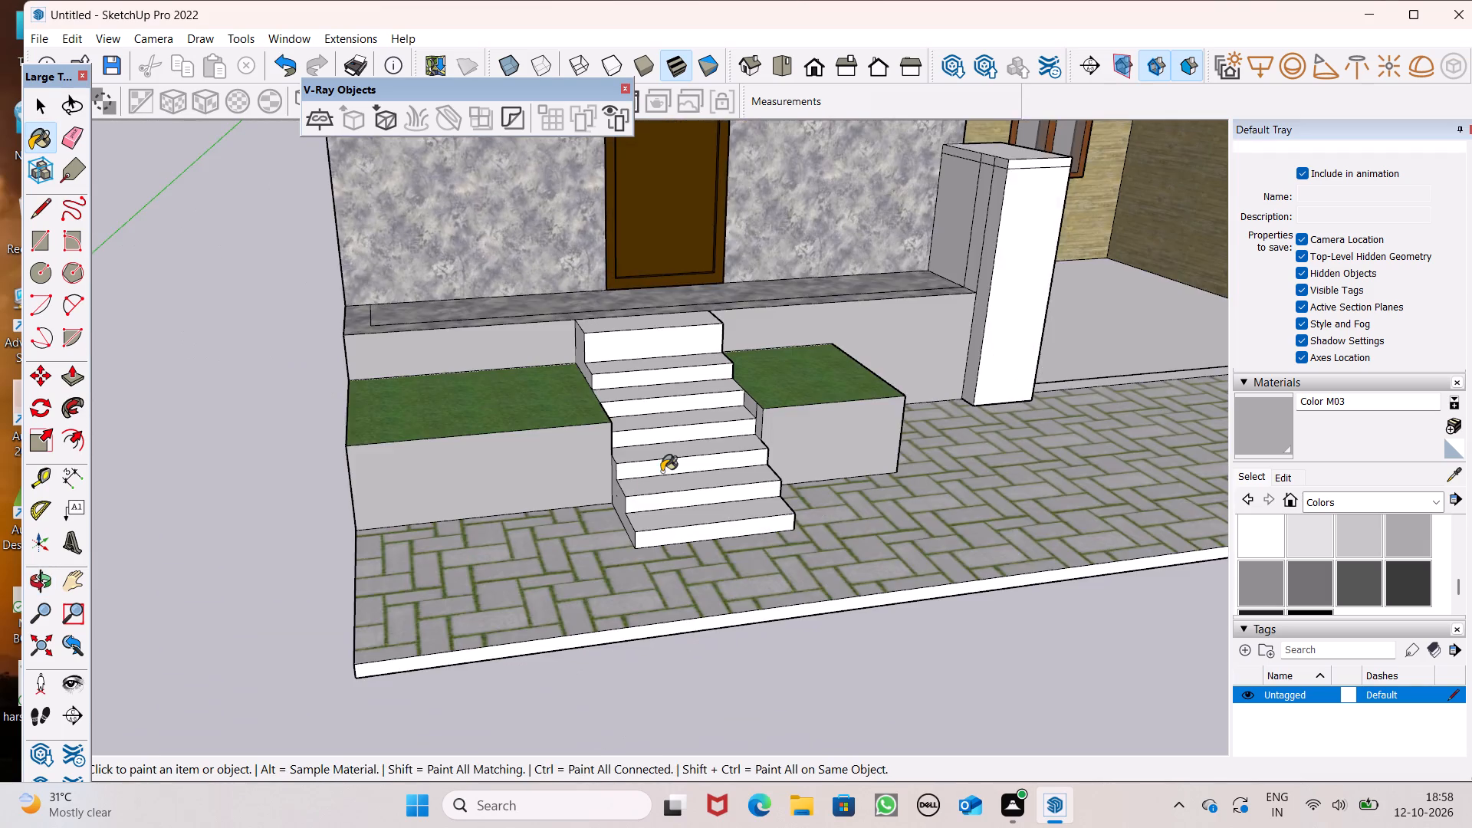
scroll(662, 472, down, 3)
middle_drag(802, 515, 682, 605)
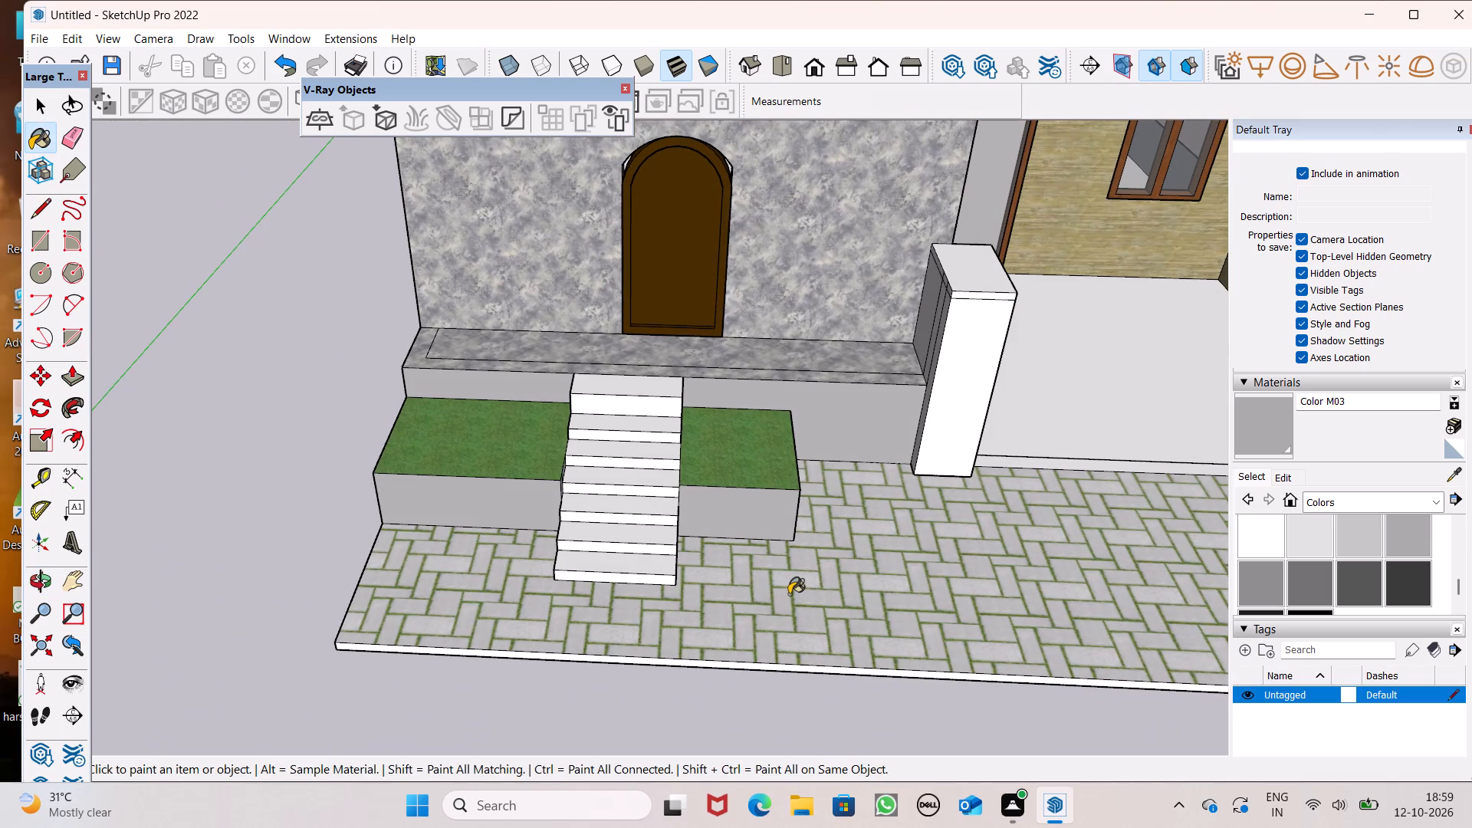
Paint the front face, plinth-side strips, cap bands and top of the porch pillar beside the entrance plinth with Color M03.
scroll(826, 540, down, 4)
scroll(905, 400, up, 7)
click(933, 403)
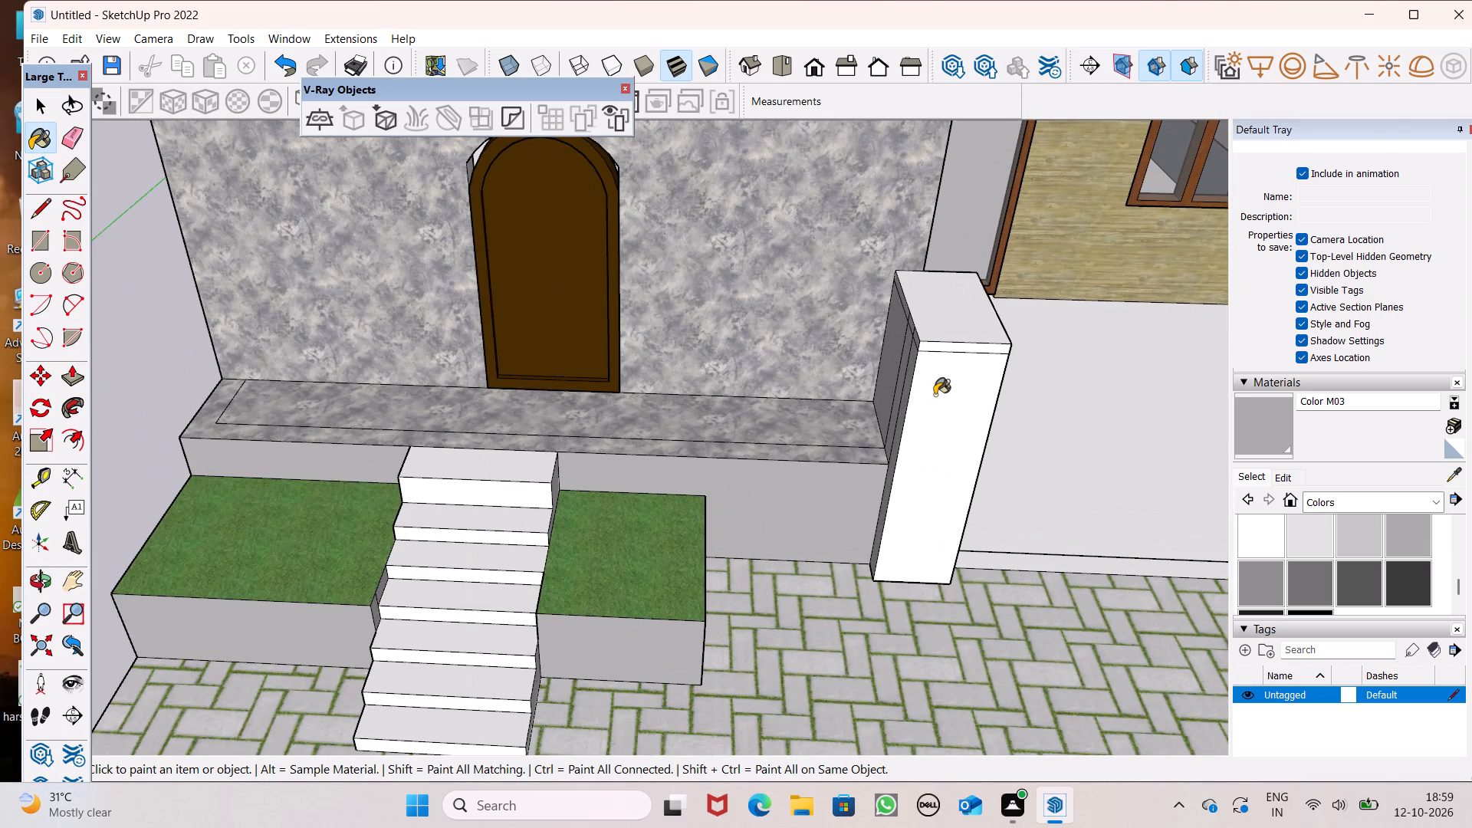
middle_drag(914, 396, 1122, 326)
scroll(636, 305, up, 7)
scroll(1010, 335, up, 6)
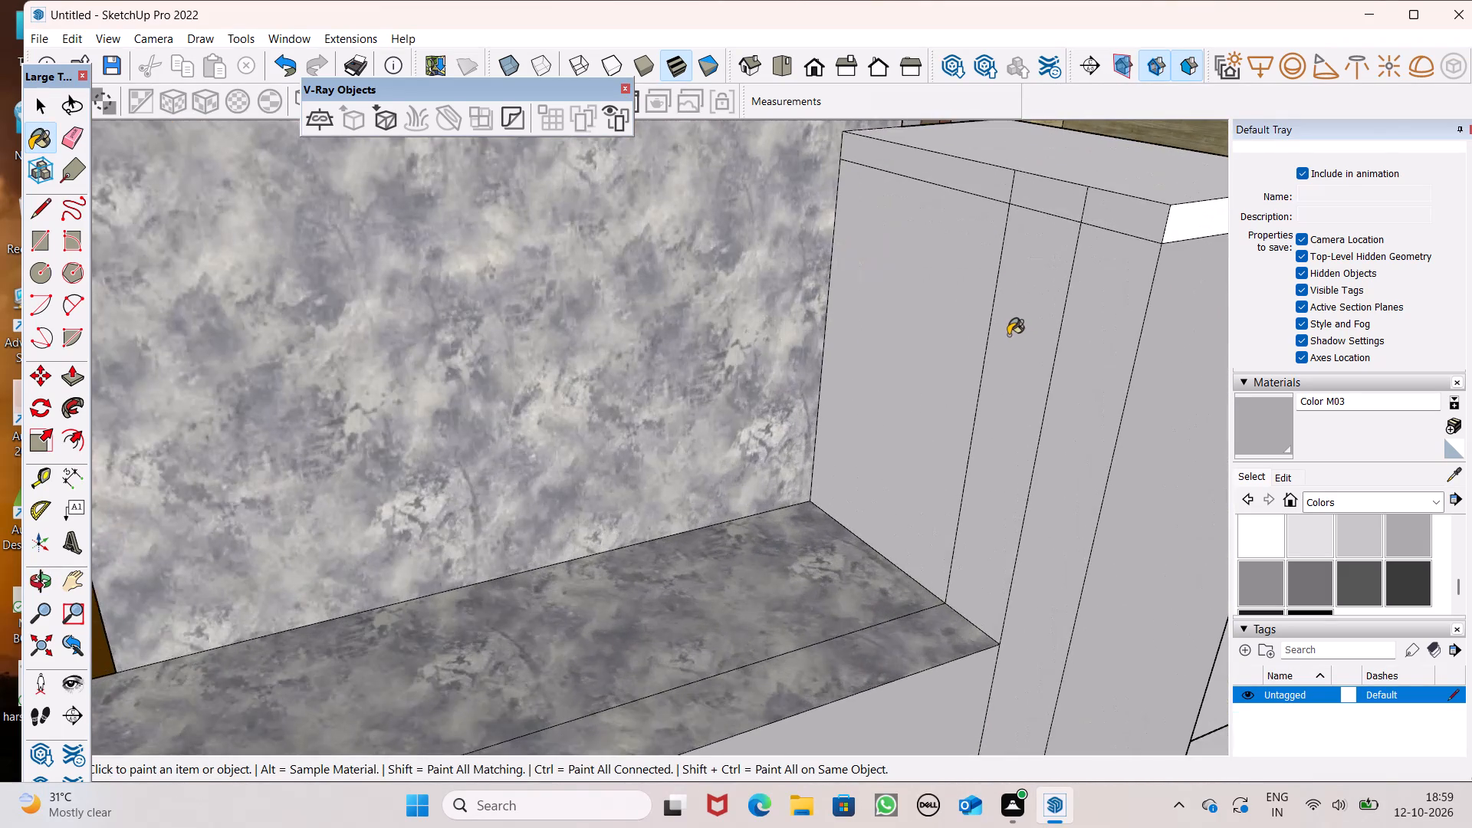
click(1008, 335)
drag(913, 271, 981, 261)
click(1107, 274)
click(1114, 206)
click(1083, 184)
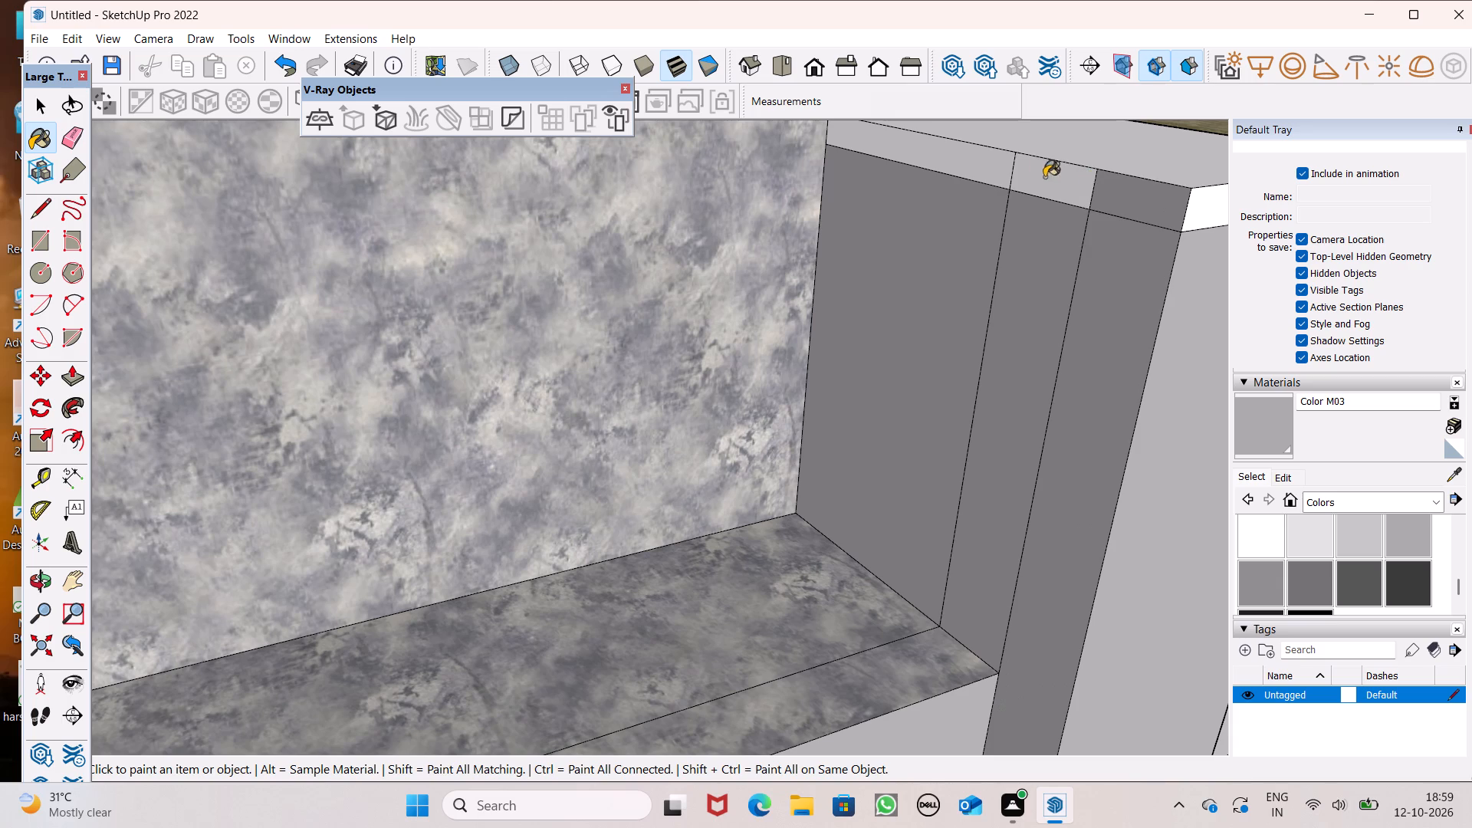
click(982, 168)
scroll(943, 287, down, 4)
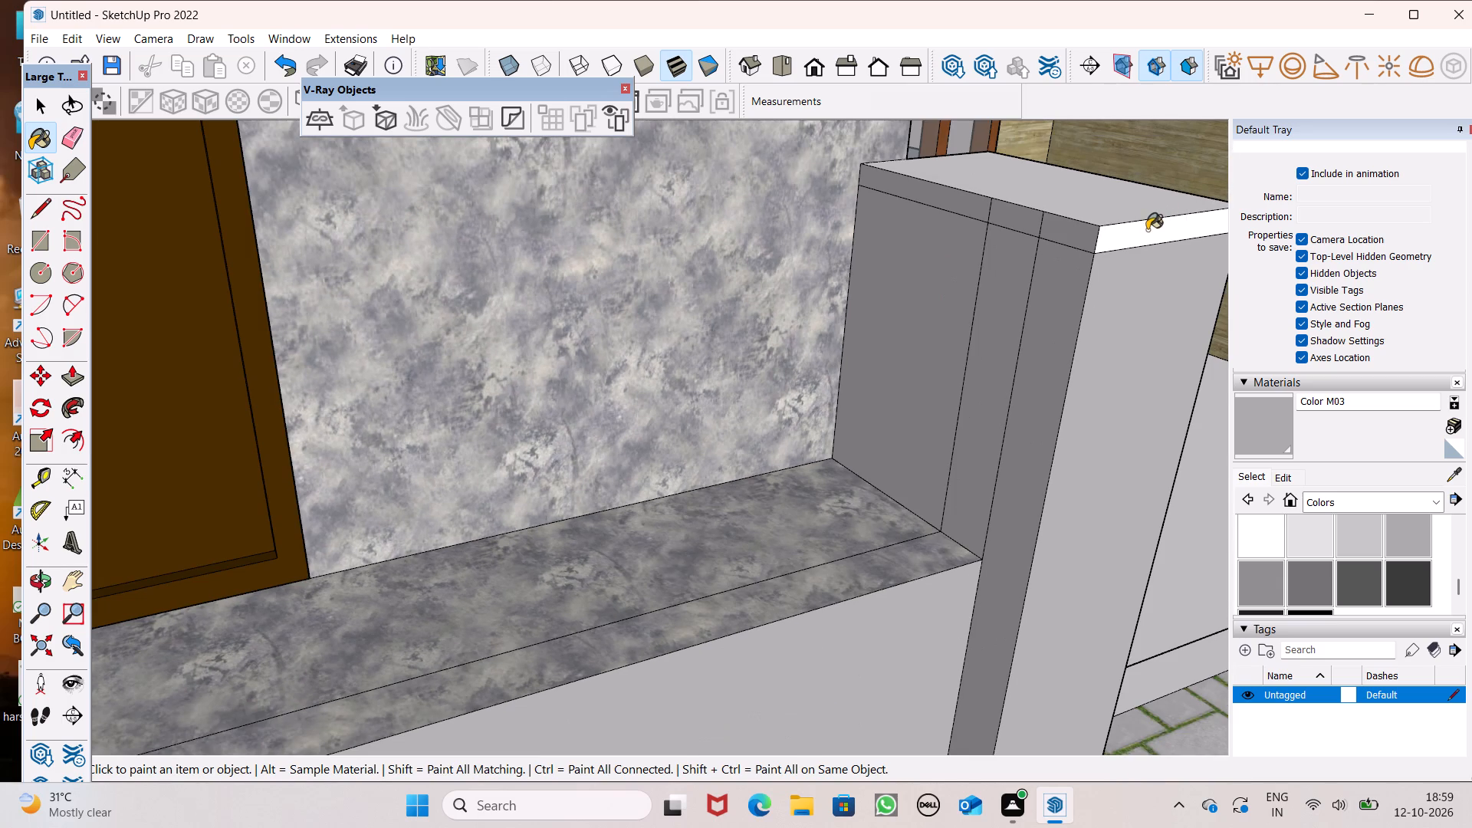
drag(1147, 230, 1139, 230)
click(1047, 174)
Erase the leftover dividing edges on the plinth-facing side of that porch pillar.
click(82, 135)
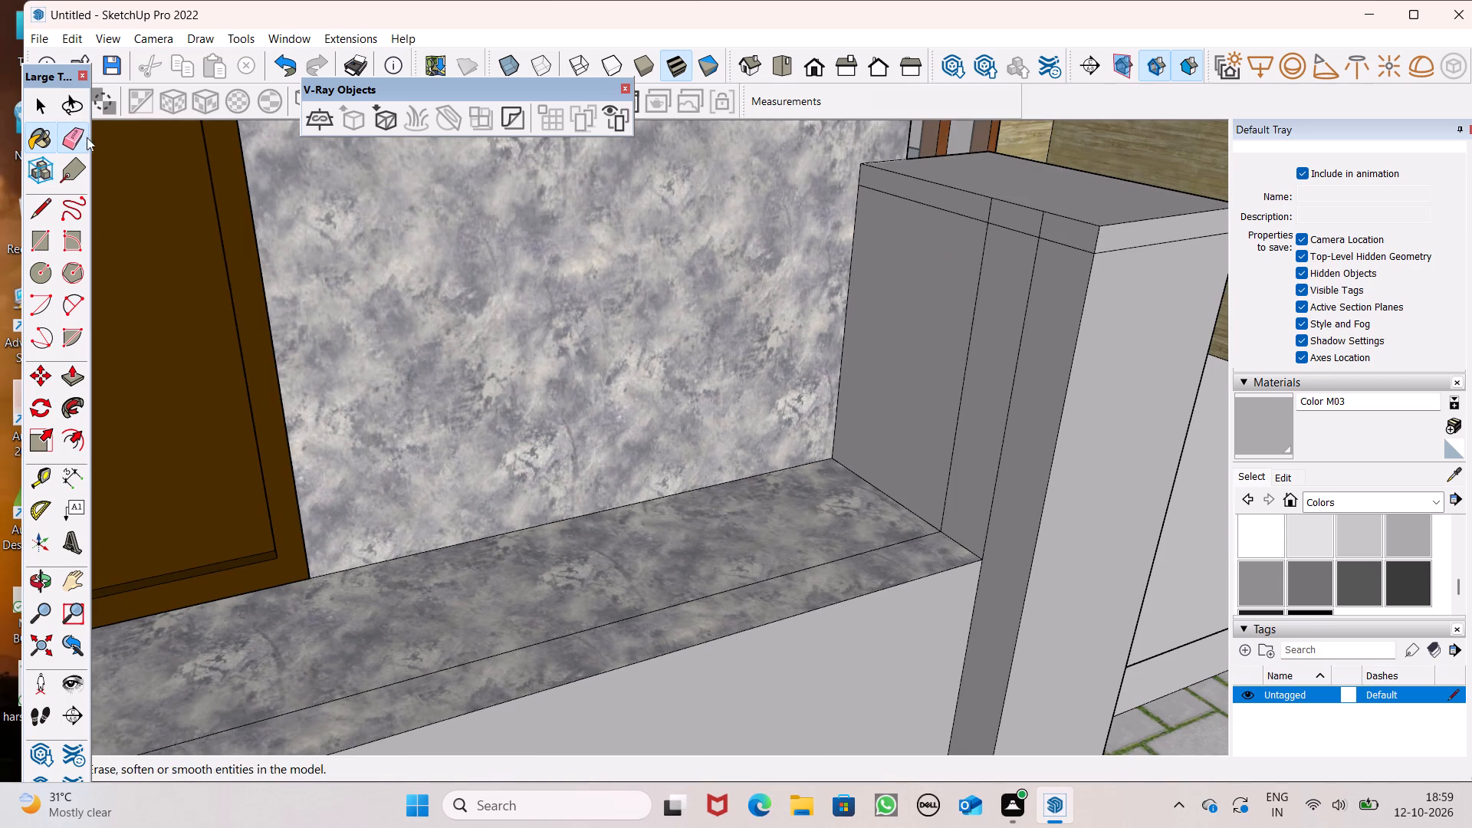
drag(1036, 235, 1047, 264)
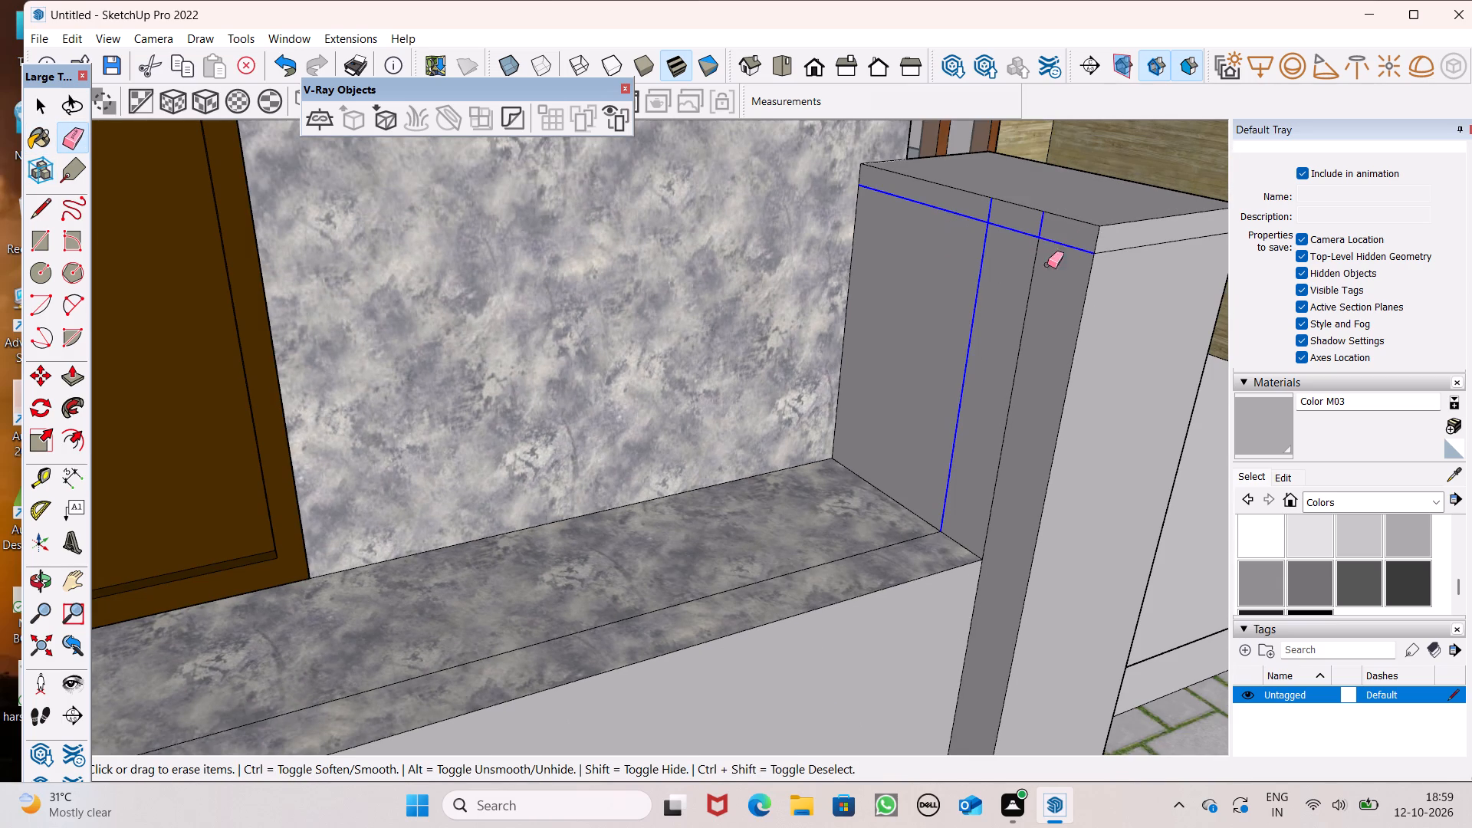
drag(1047, 264, 1021, 277)
Paint the porch-facing cap band of the same pillar with Color M03.
scroll(990, 277, down, 7)
scroll(1122, 274, up, 1)
middle_drag(1089, 356, 618, 410)
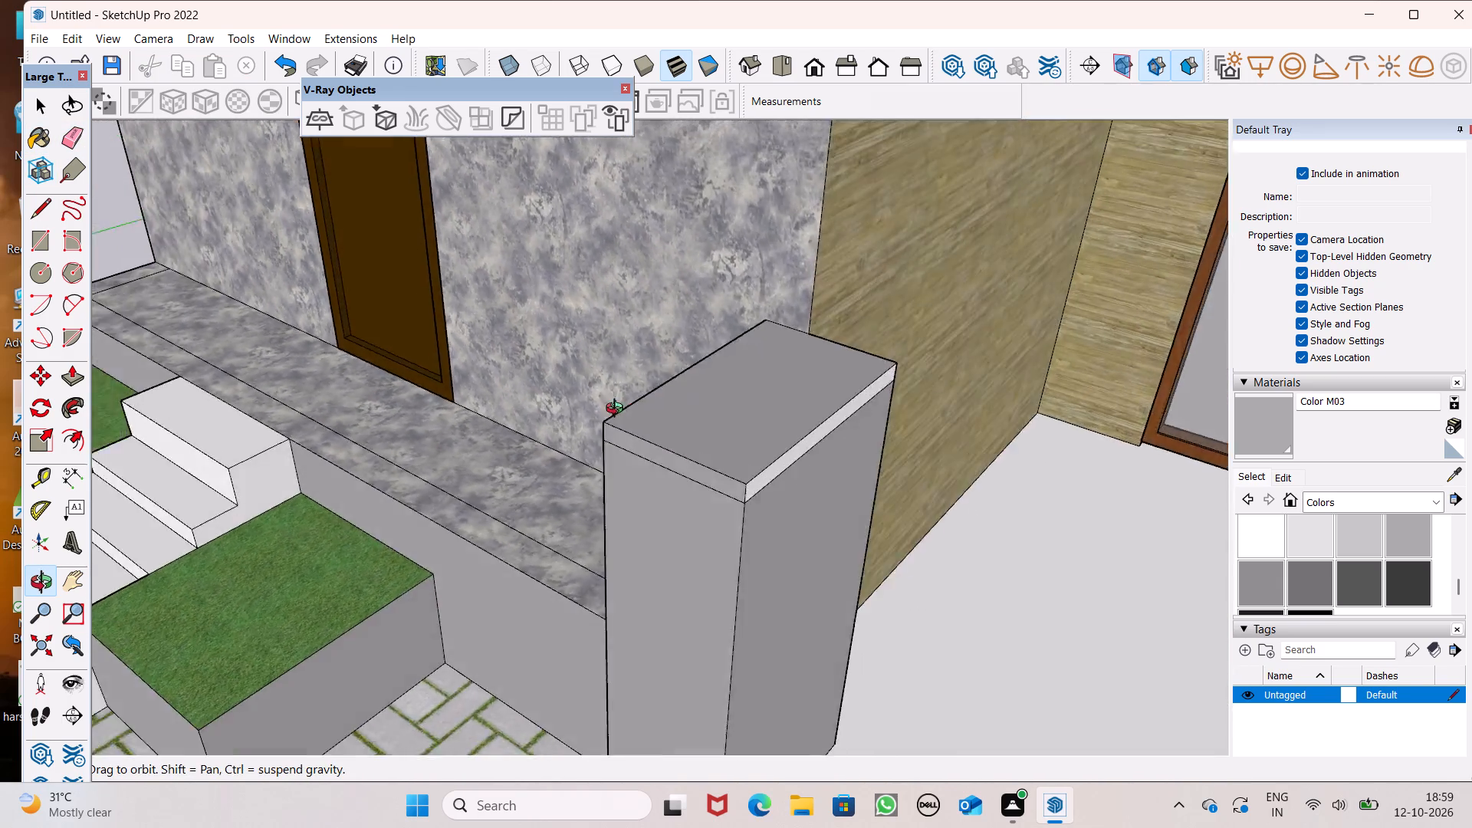
middle_drag(618, 410, 449, 399)
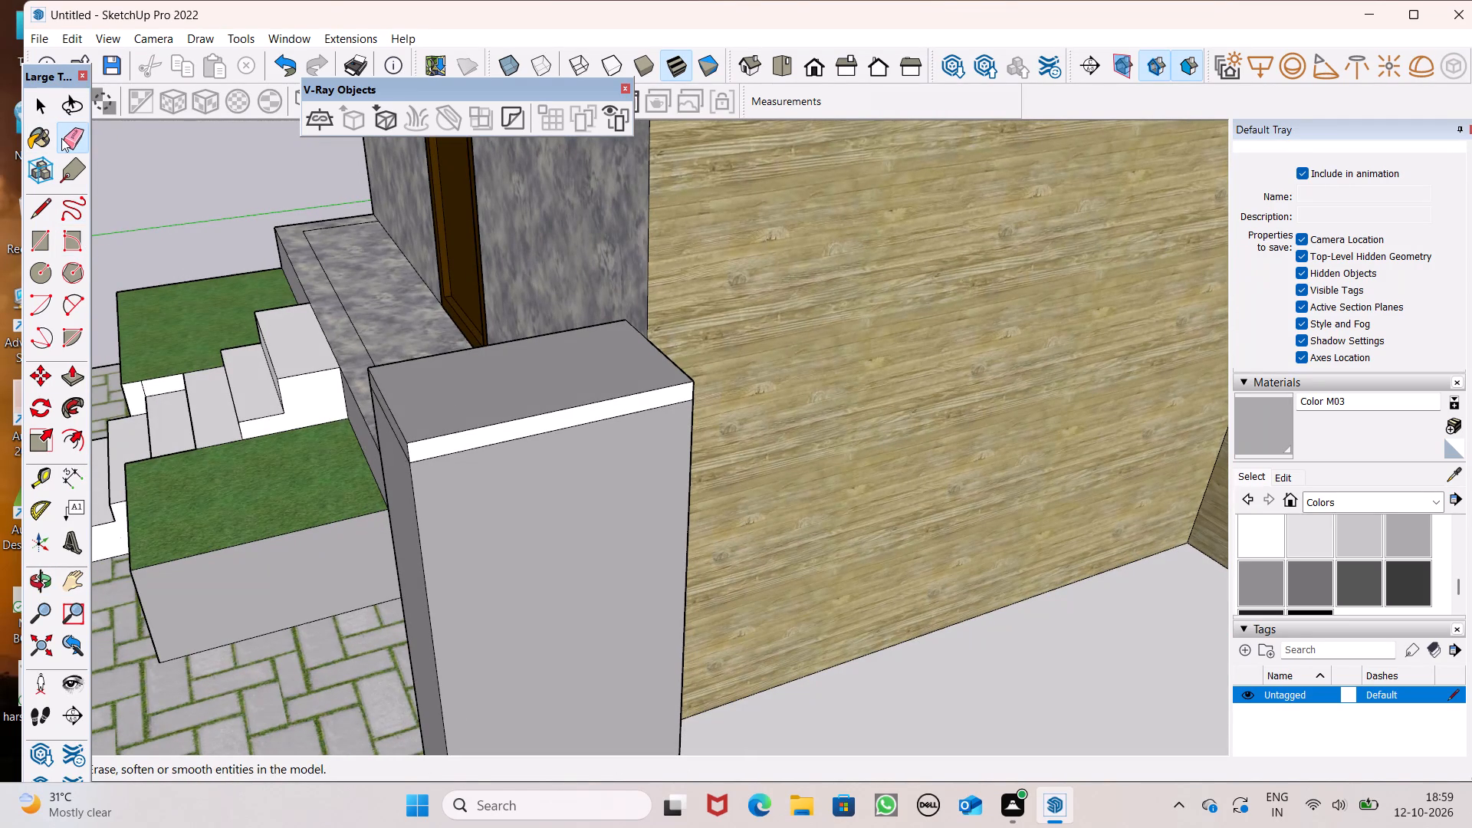
click(61, 138)
scroll(368, 481, up, 2)
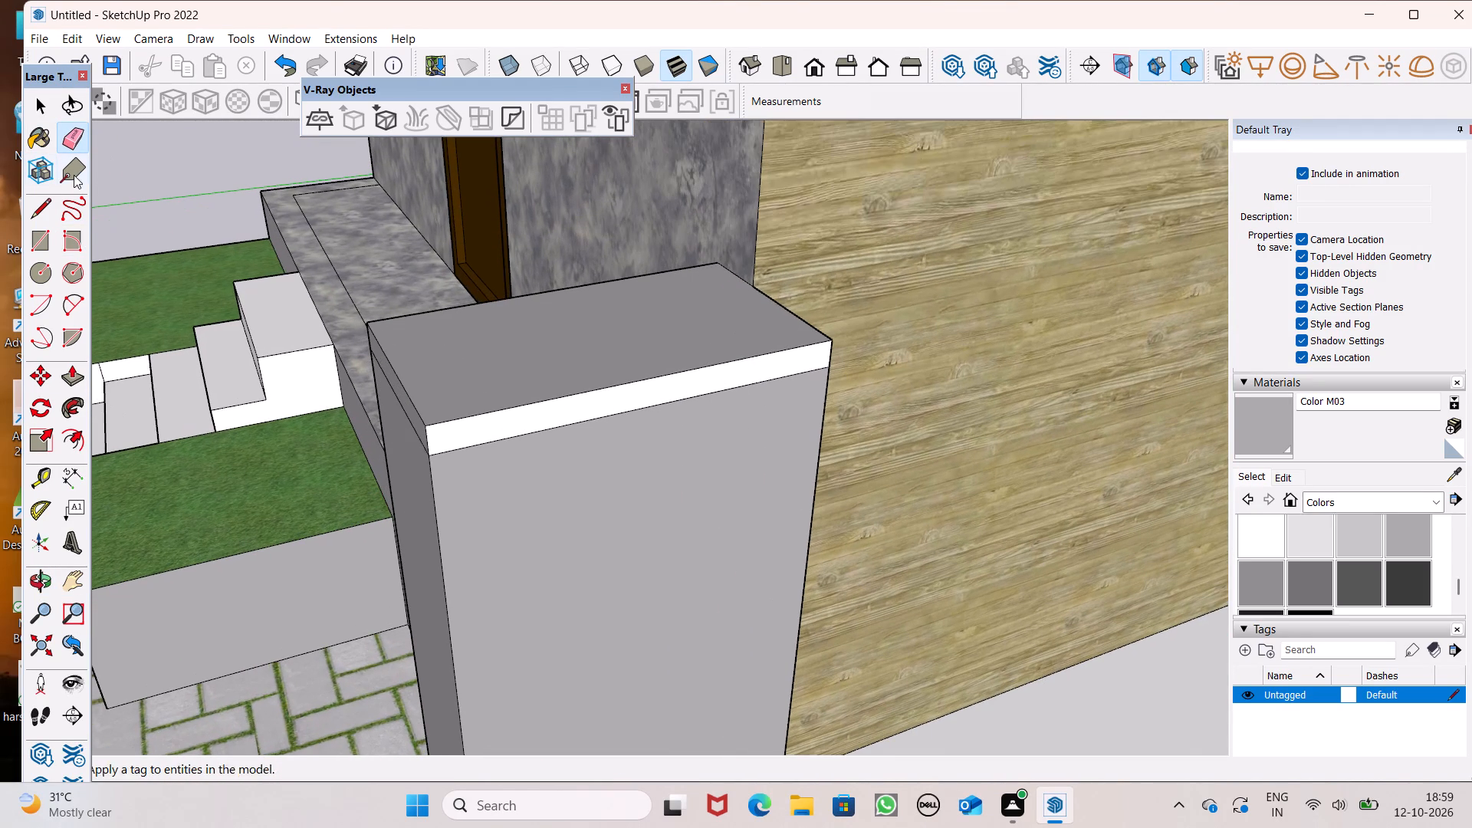
click(34, 129)
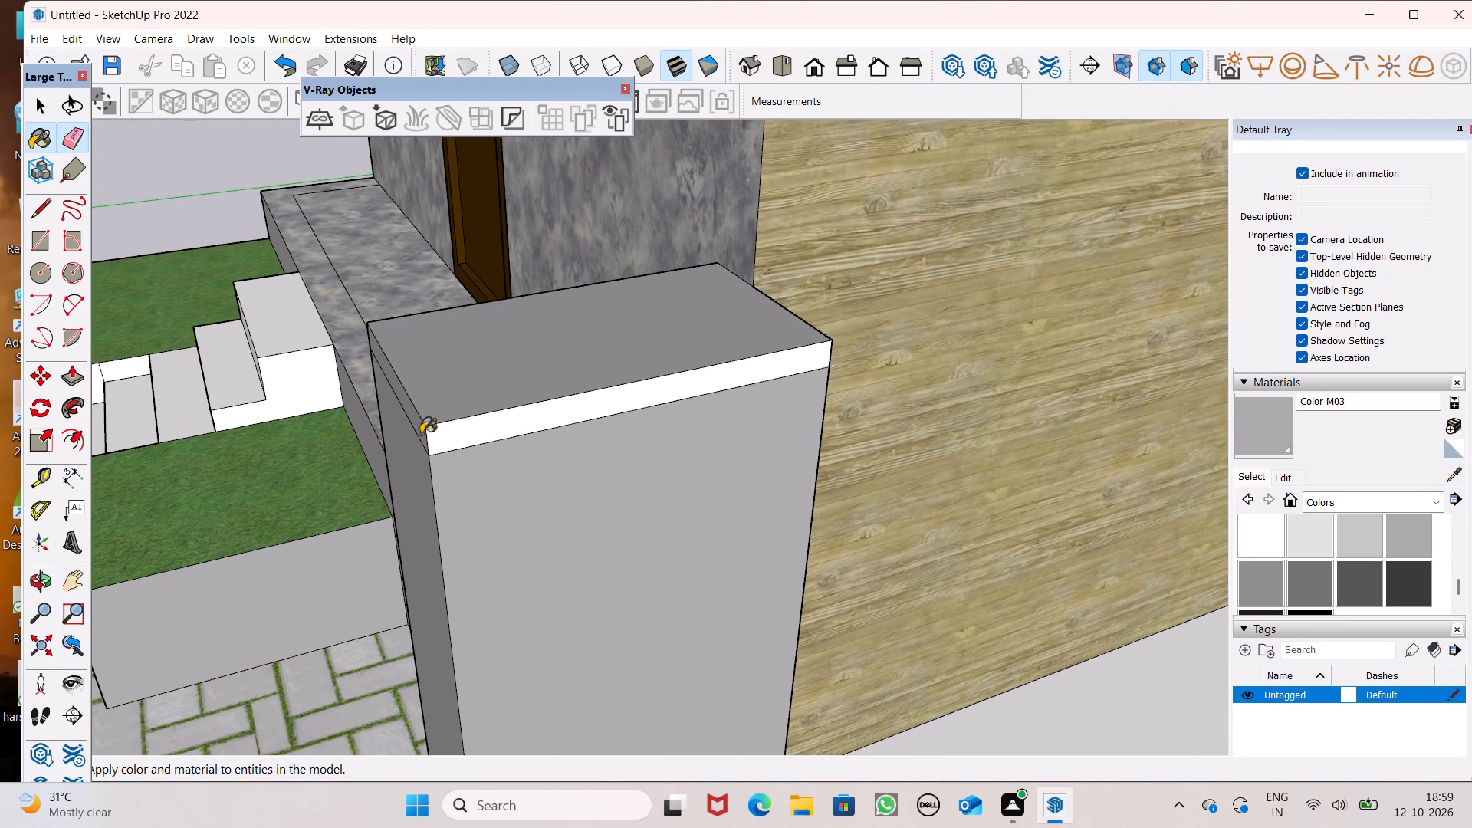
click(526, 423)
Paint the top, inner and front cap bands, inner side face and front face of the porch's outer-corner pillar with Color M03.
scroll(488, 400, down, 13)
scroll(419, 390, down, 5)
middle_drag(676, 527, 986, 373)
scroll(993, 424, up, 7)
scroll(657, 367, down, 4)
scroll(666, 379, up, 1)
scroll(678, 394, down, 1)
middle_drag(609, 437, 845, 488)
scroll(846, 424, down, 5)
scroll(803, 301, down, 9)
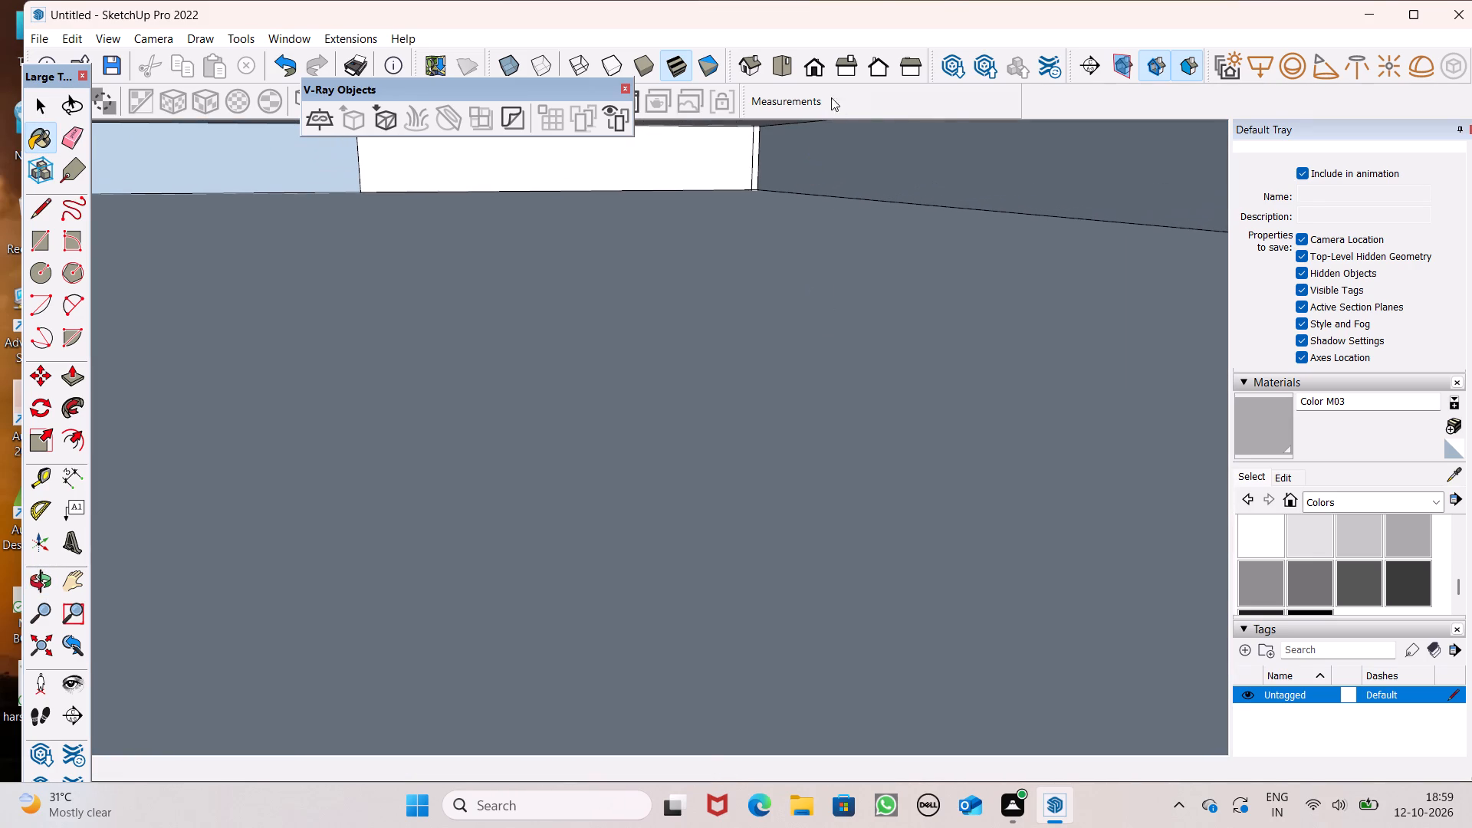
click(810, 71)
scroll(888, 269, down, 5)
scroll(899, 363, down, 13)
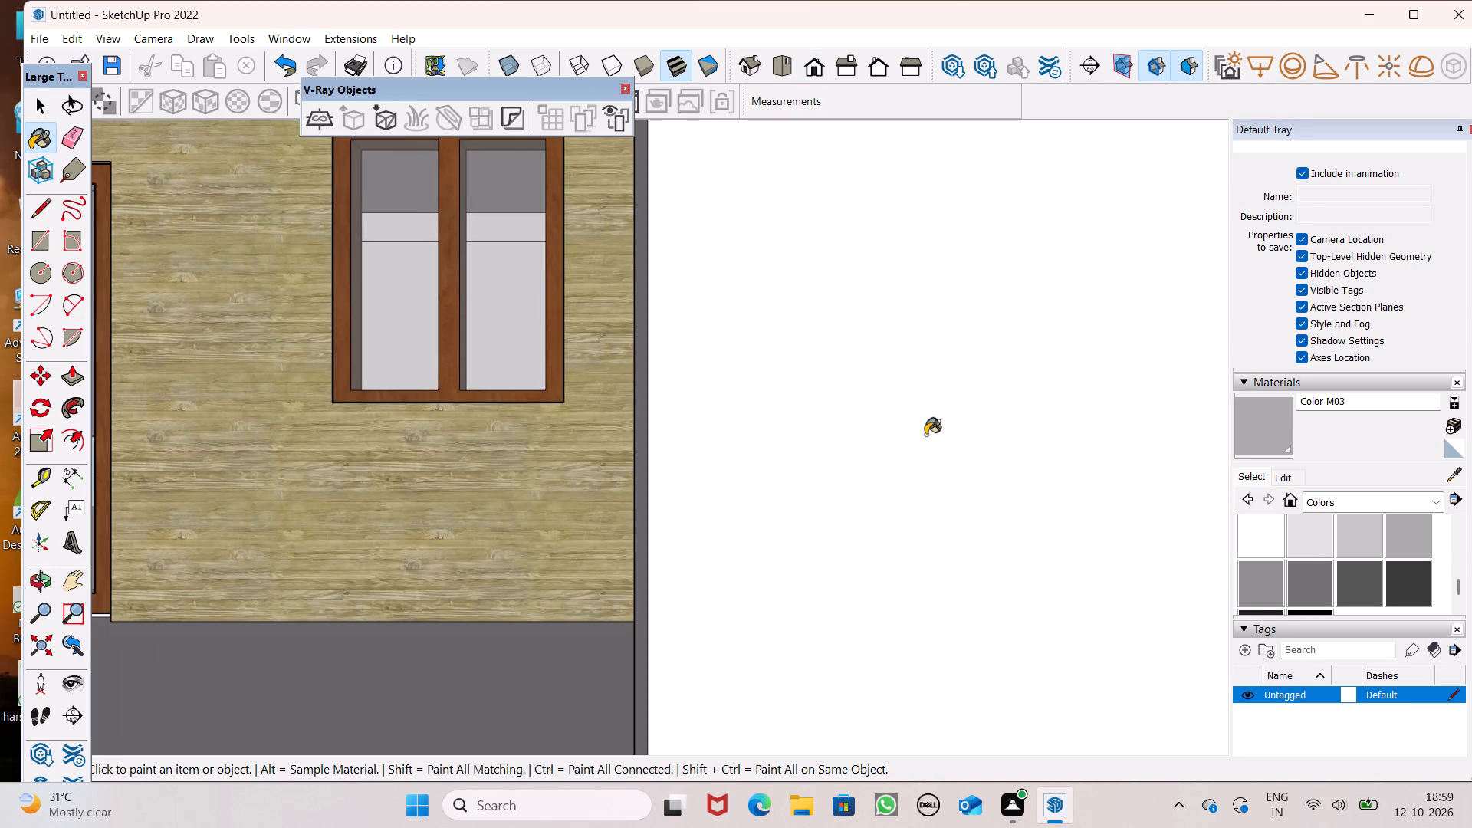
scroll(925, 435, down, 20)
scroll(925, 435, down, 3)
scroll(960, 595, down, 5)
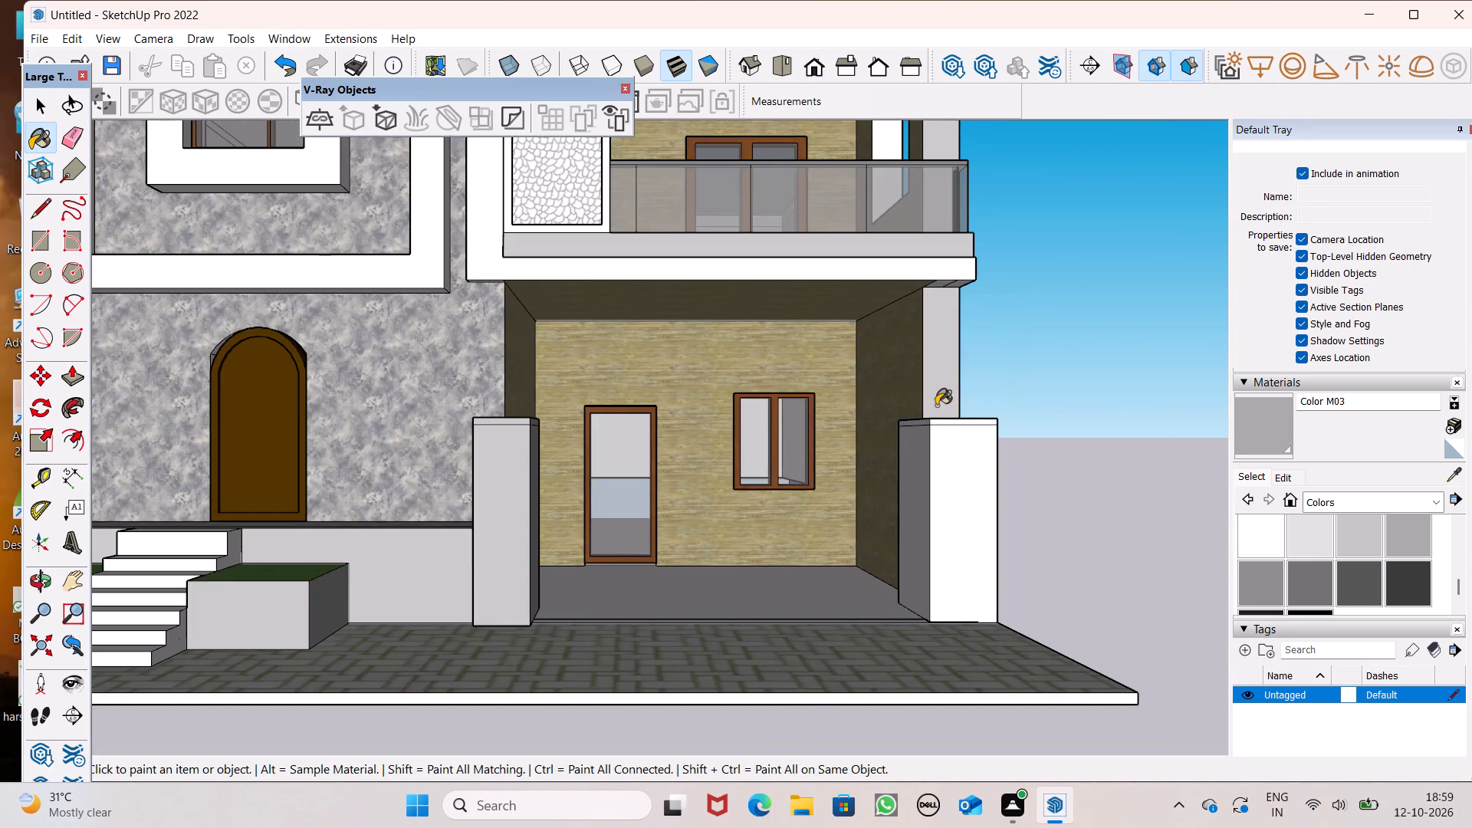
scroll(936, 406, up, 9)
middle_drag(943, 452, 1066, 626)
scroll(853, 445, up, 5)
click(906, 424)
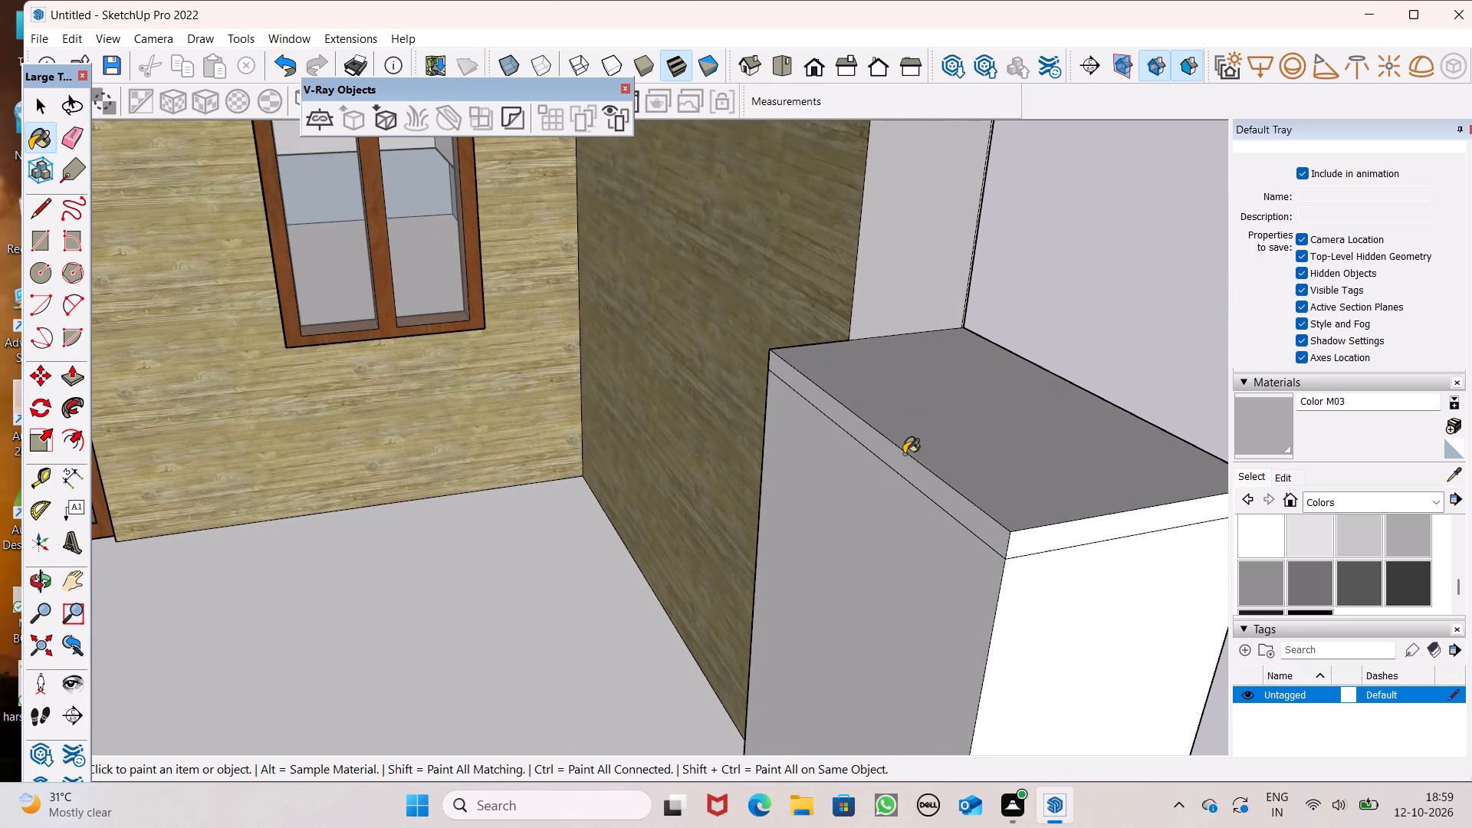
click(904, 454)
click(1055, 539)
drag(1060, 600, 993, 582)
drag(831, 550, 839, 549)
scroll(922, 472, down, 2)
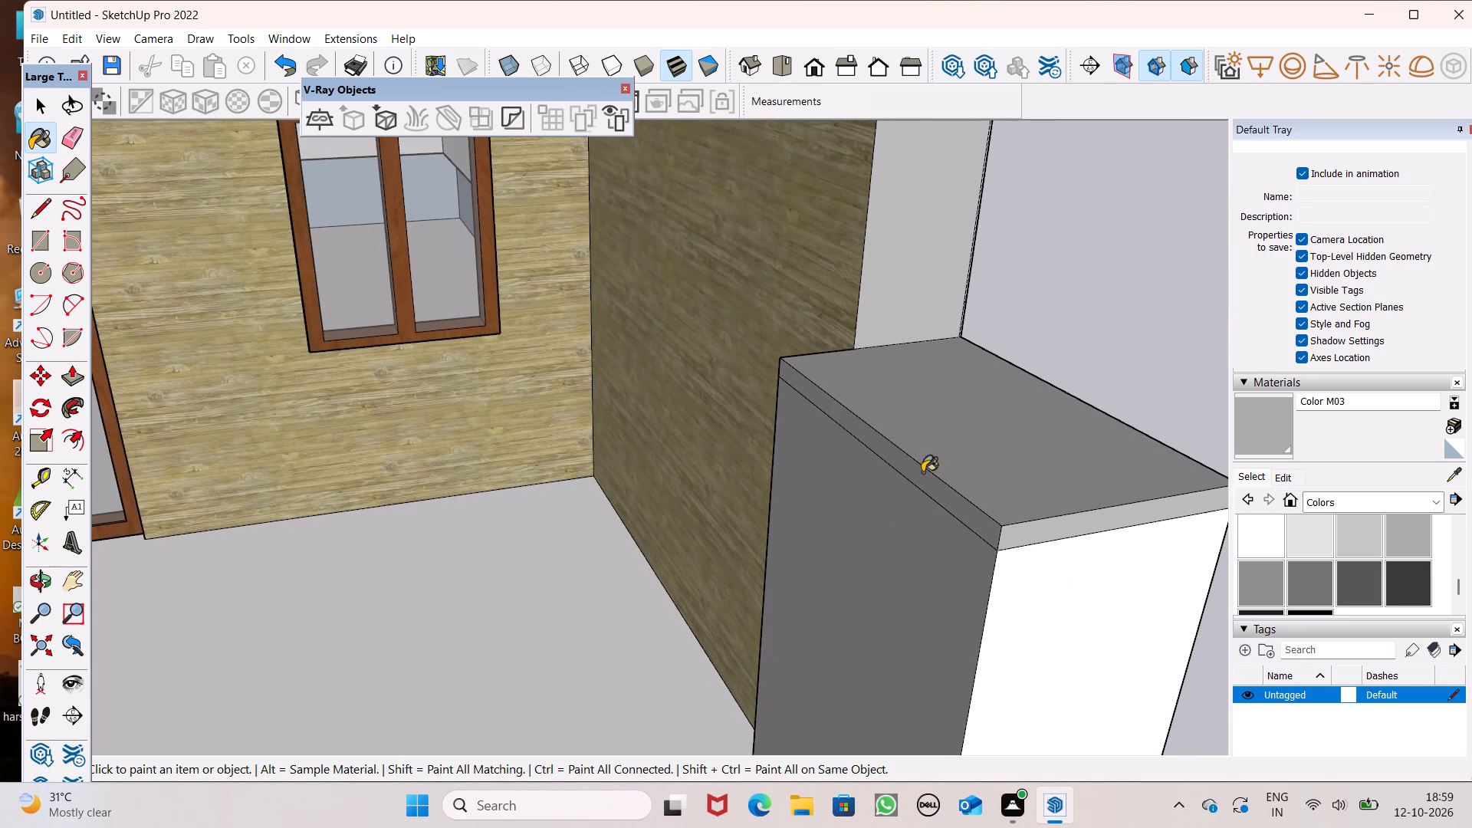
scroll(922, 472, down, 1)
drag(1017, 578, 1014, 570)
scroll(892, 377, down, 5)
Paint the outer side face, narrow edge strip and outer cap bands of the corner pillar with Color M03.
middle_drag(1031, 519, 400, 475)
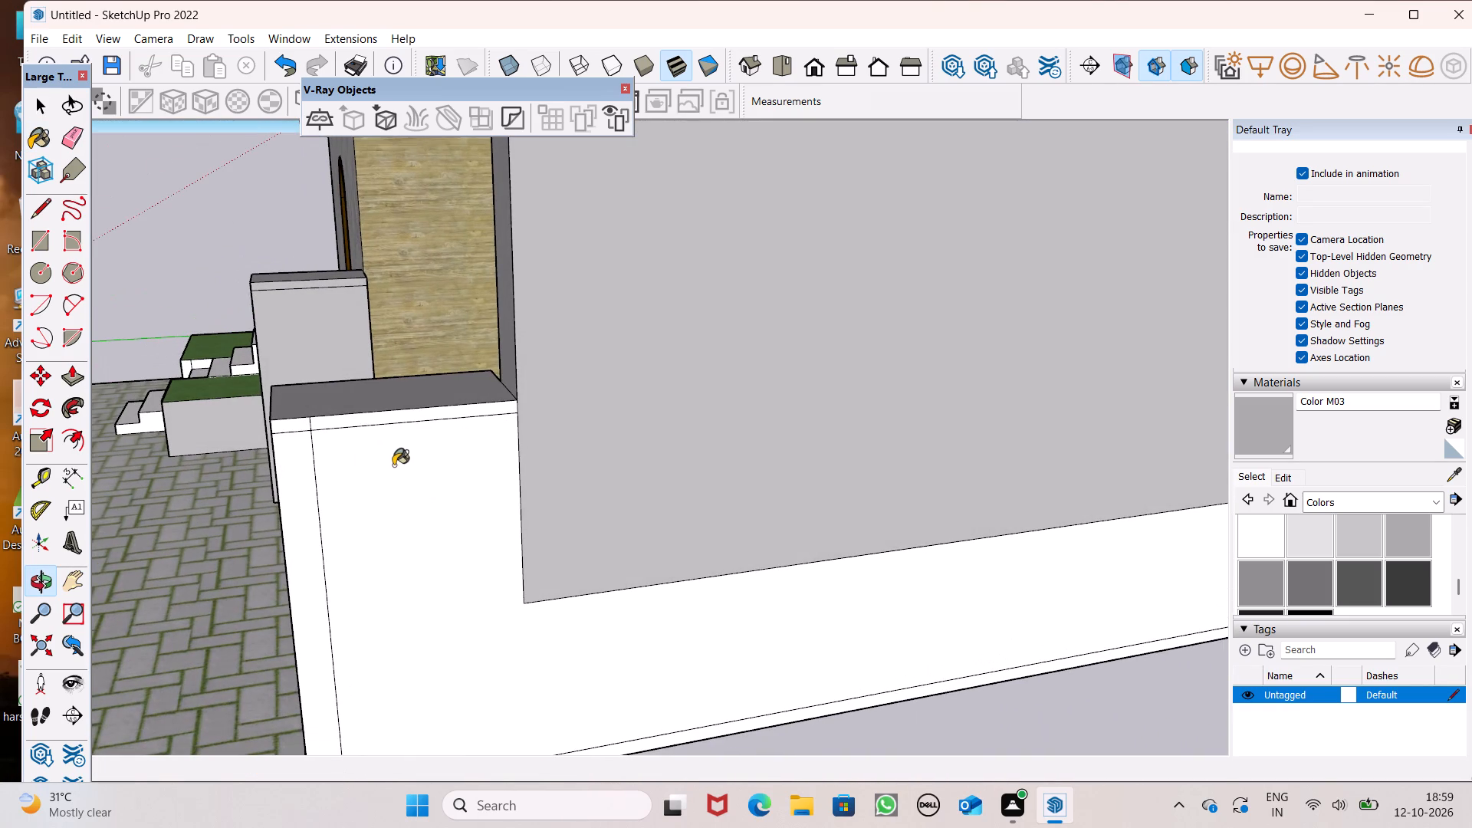
click(393, 465)
click(291, 422)
click(327, 423)
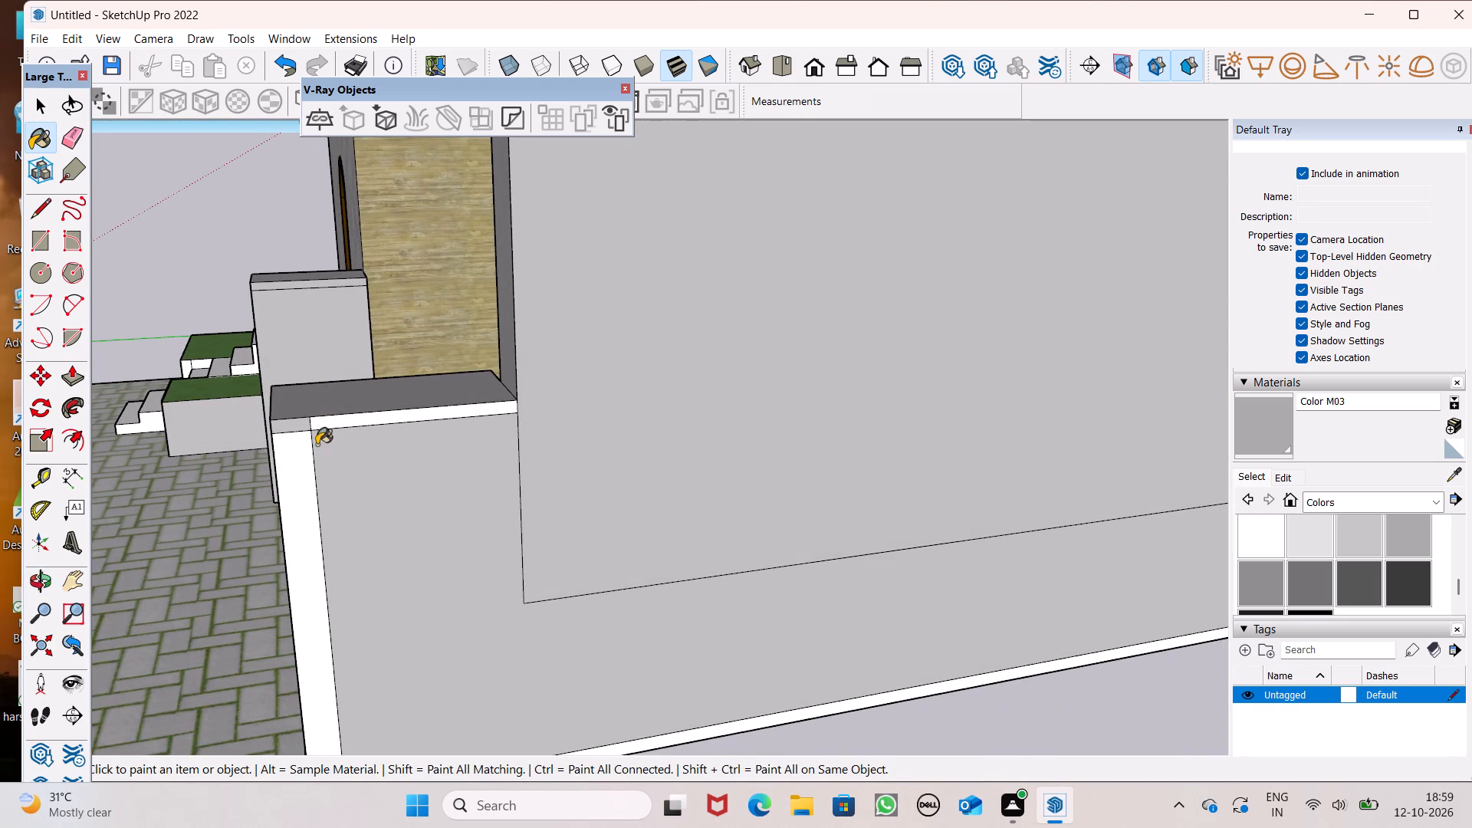
click(310, 452)
Erase the vertical dividing edges on the corner pillar's outer side face and its cap band.
click(63, 140)
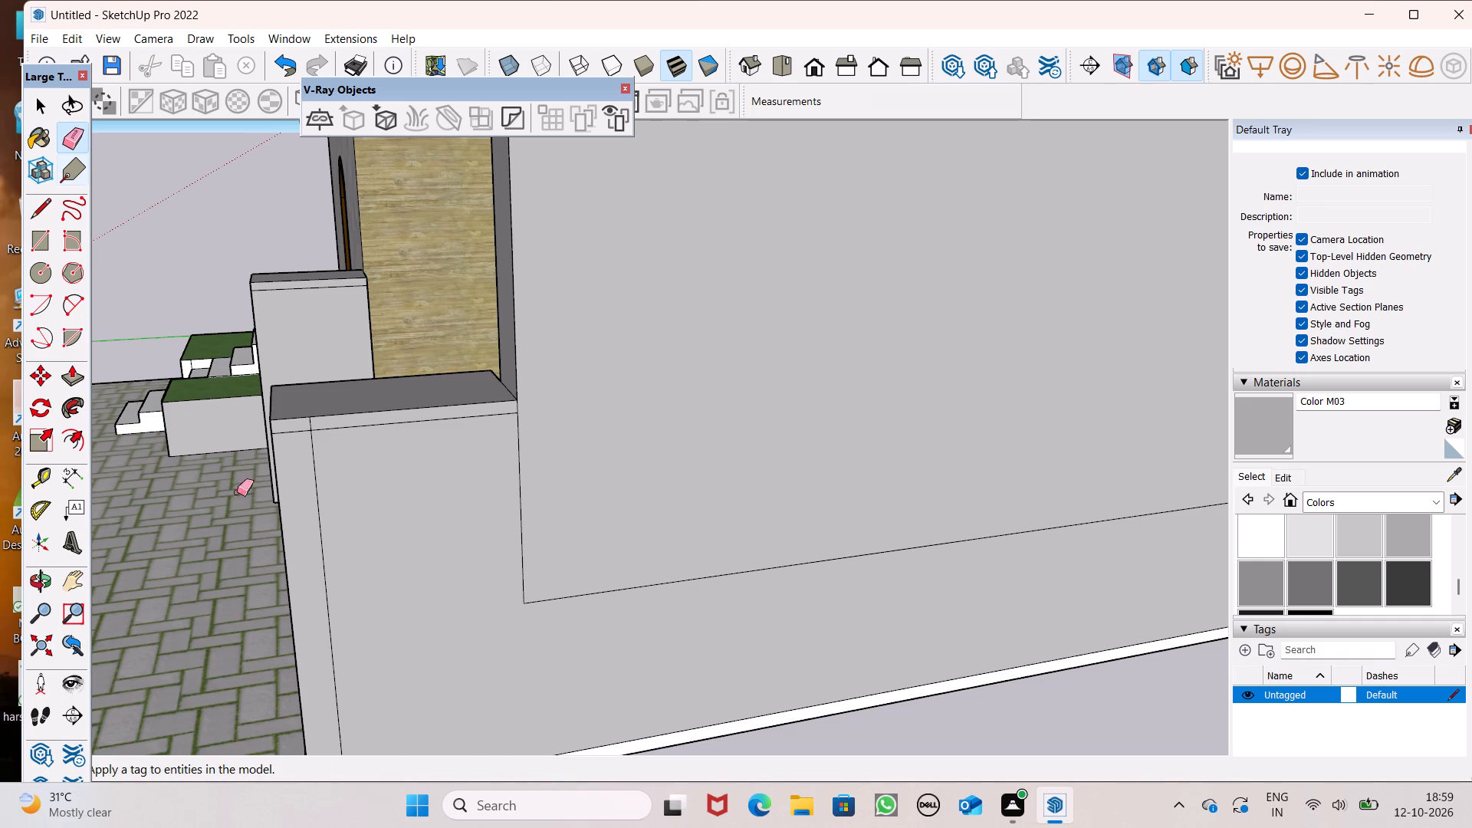
drag(308, 511, 328, 513)
scroll(398, 354, down, 7)
scroll(403, 416, up, 6)
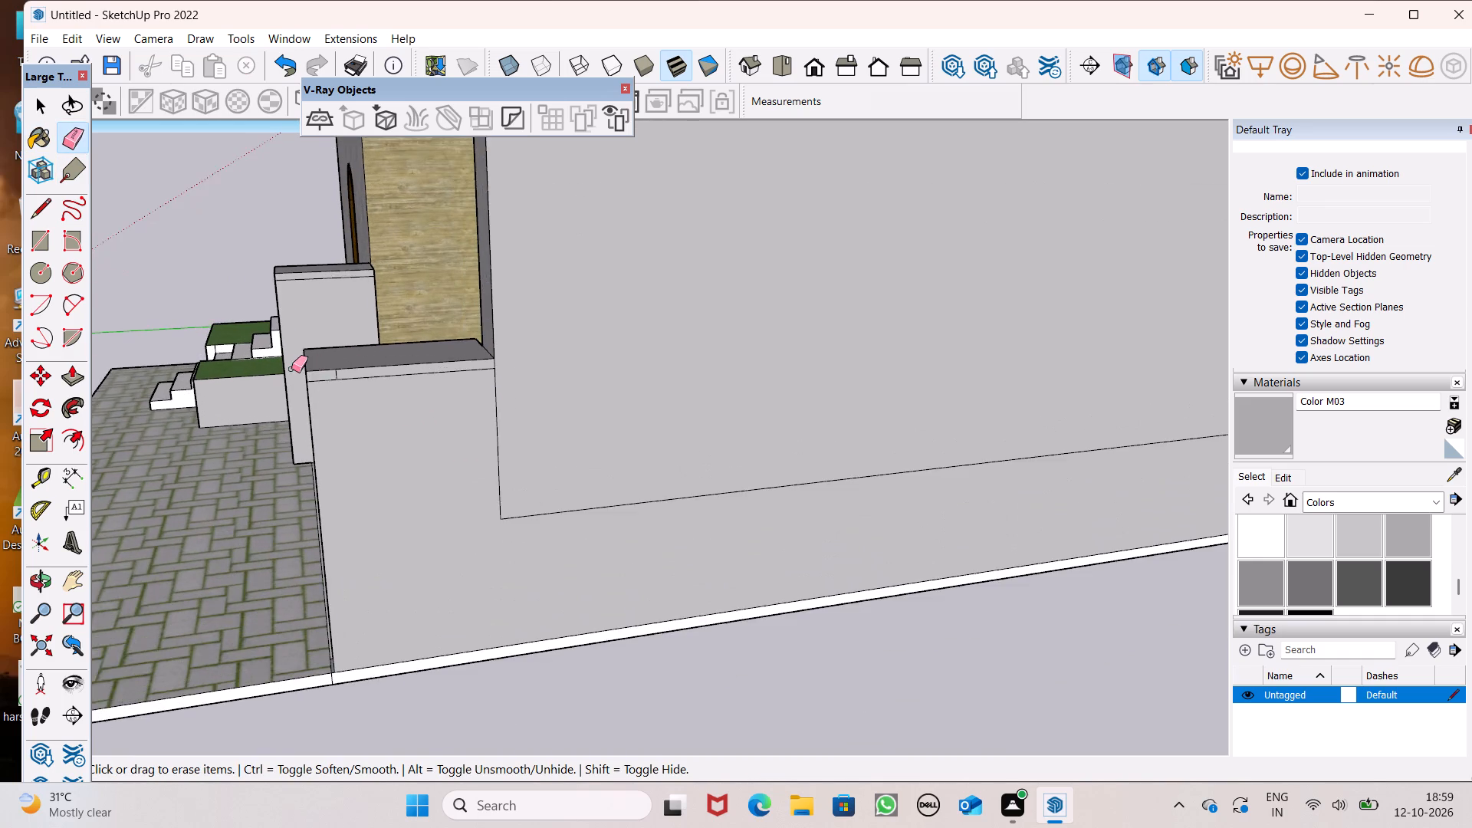
scroll(291, 367, up, 7)
scroll(442, 426, up, 1)
drag(622, 419, 651, 414)
scroll(609, 355, down, 6)
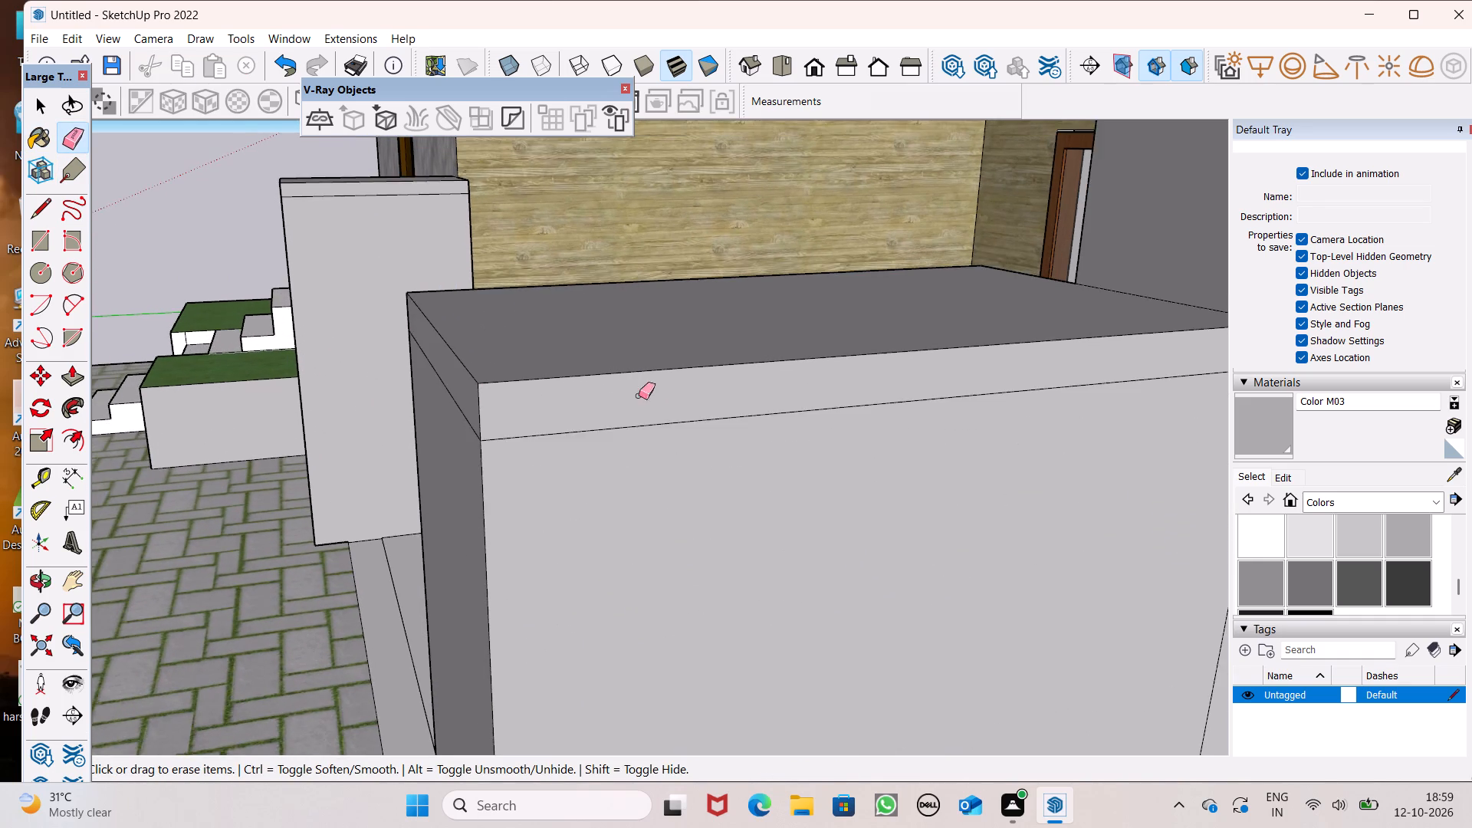
middle_drag(735, 446, 1003, 485)
scroll(905, 397, up, 1)
scroll(905, 397, down, 6)
key(space)
Choose Color M05 from the Colors collection and paint the treads and risers of the entrance staircase's upper-middle steps.
scroll(1047, 289, down, 11)
scroll(1076, 406, down, 1)
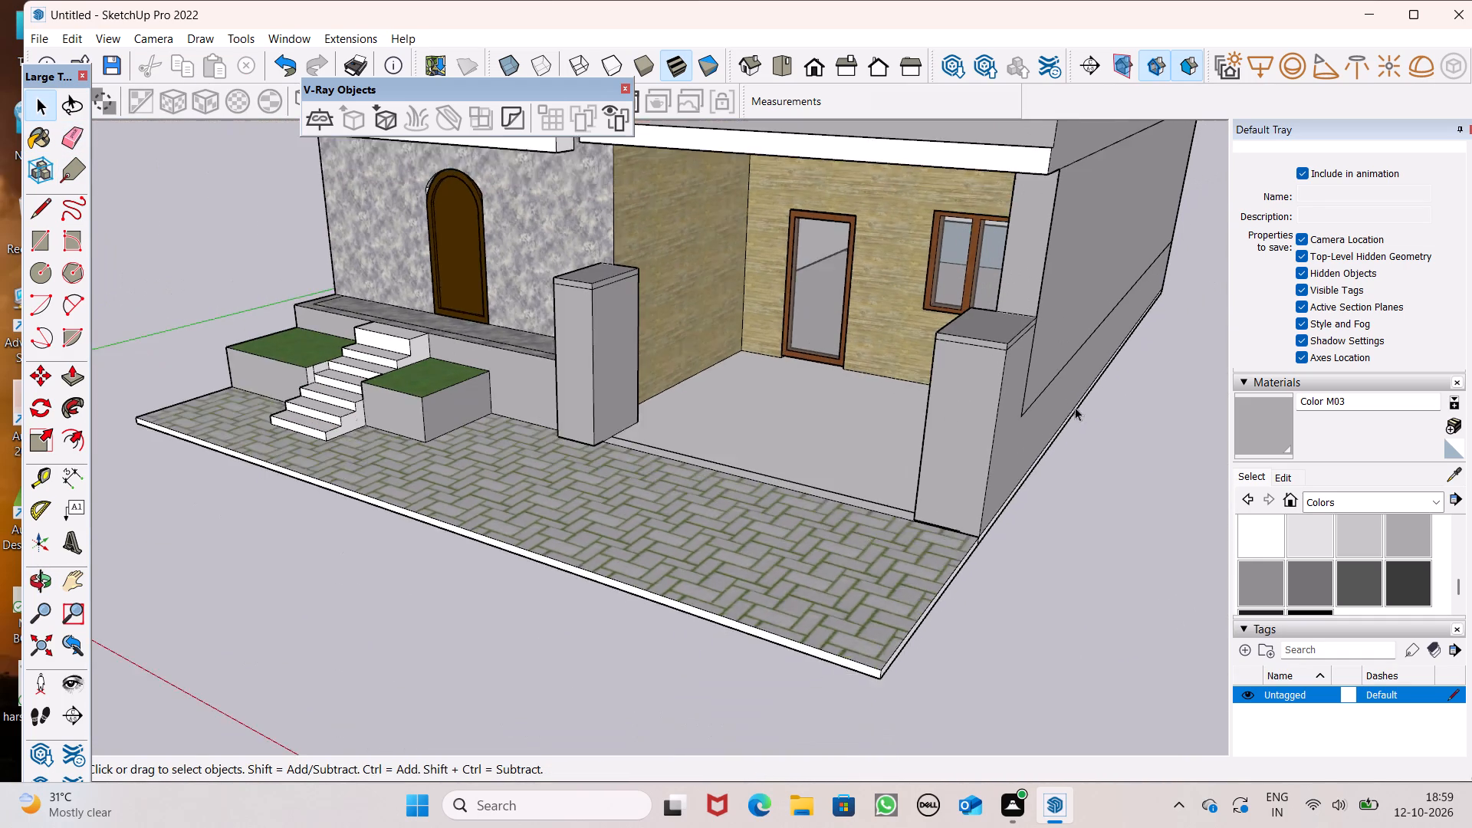
scroll(1066, 406, down, 4)
middle_drag(1005, 454, 1227, 475)
click(1273, 438)
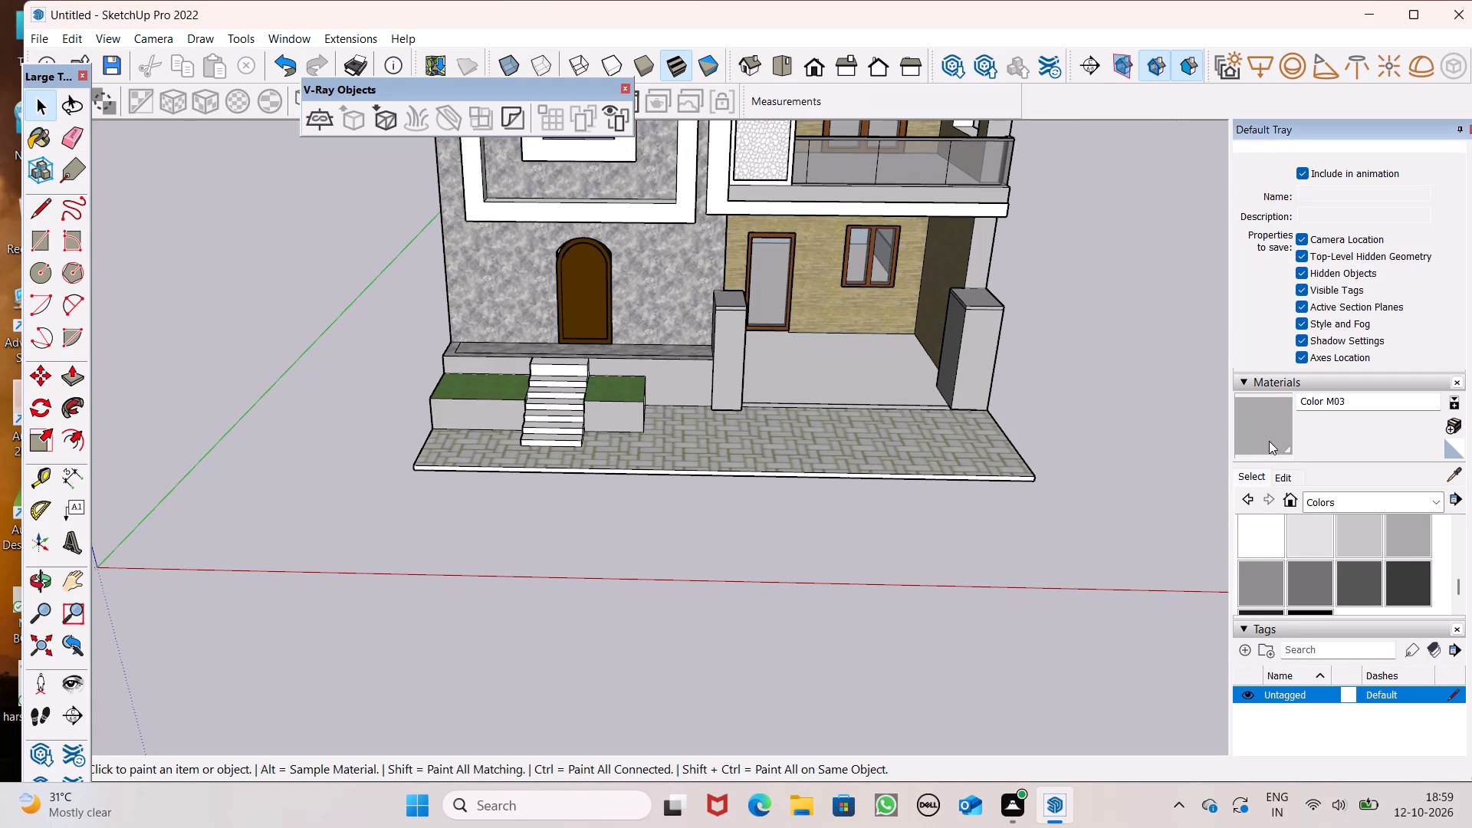
scroll(441, 442, up, 5)
click(1302, 571)
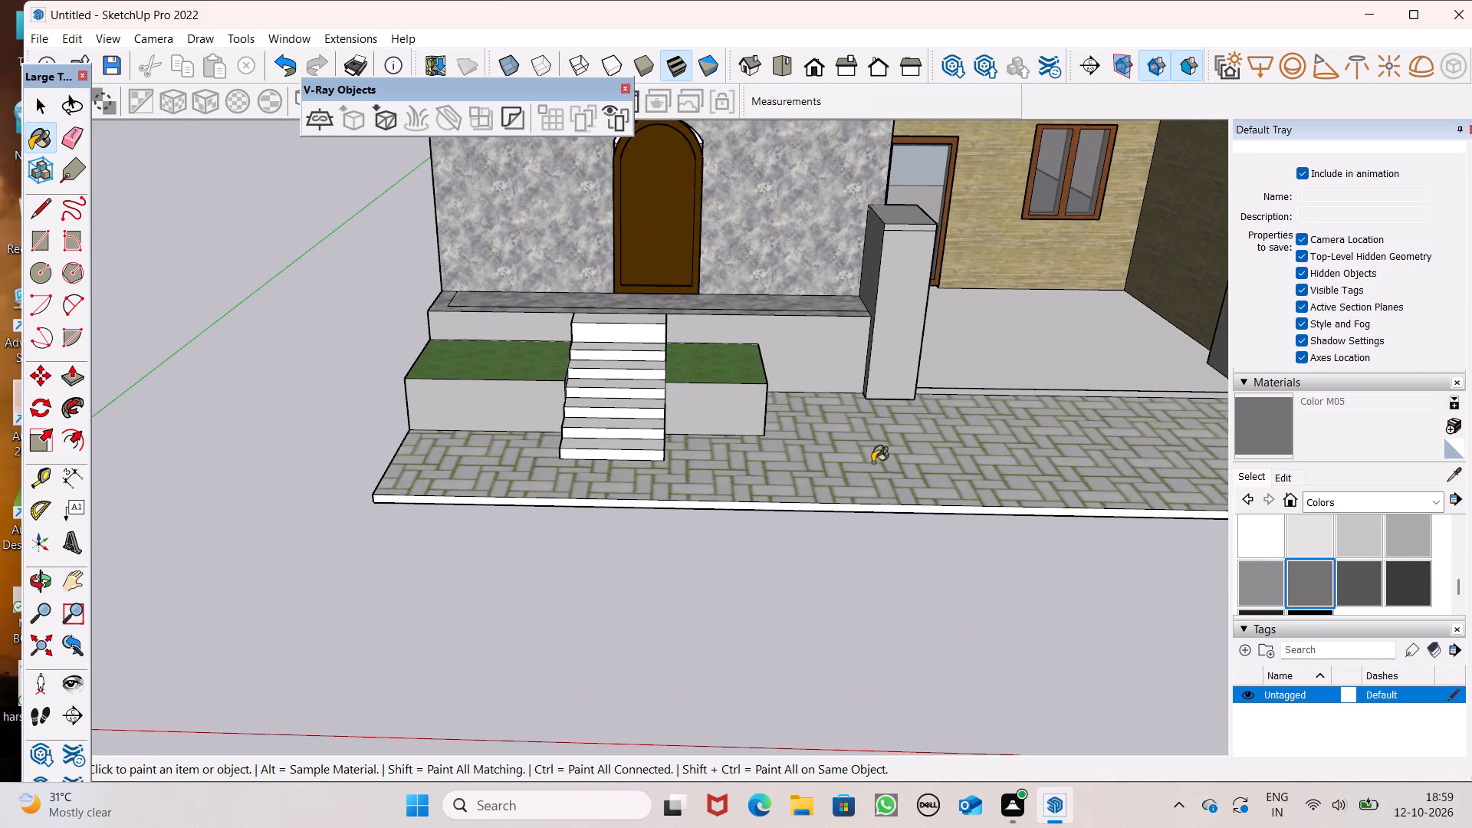
scroll(519, 411, up, 5)
click(726, 393)
scroll(701, 356, up, 8)
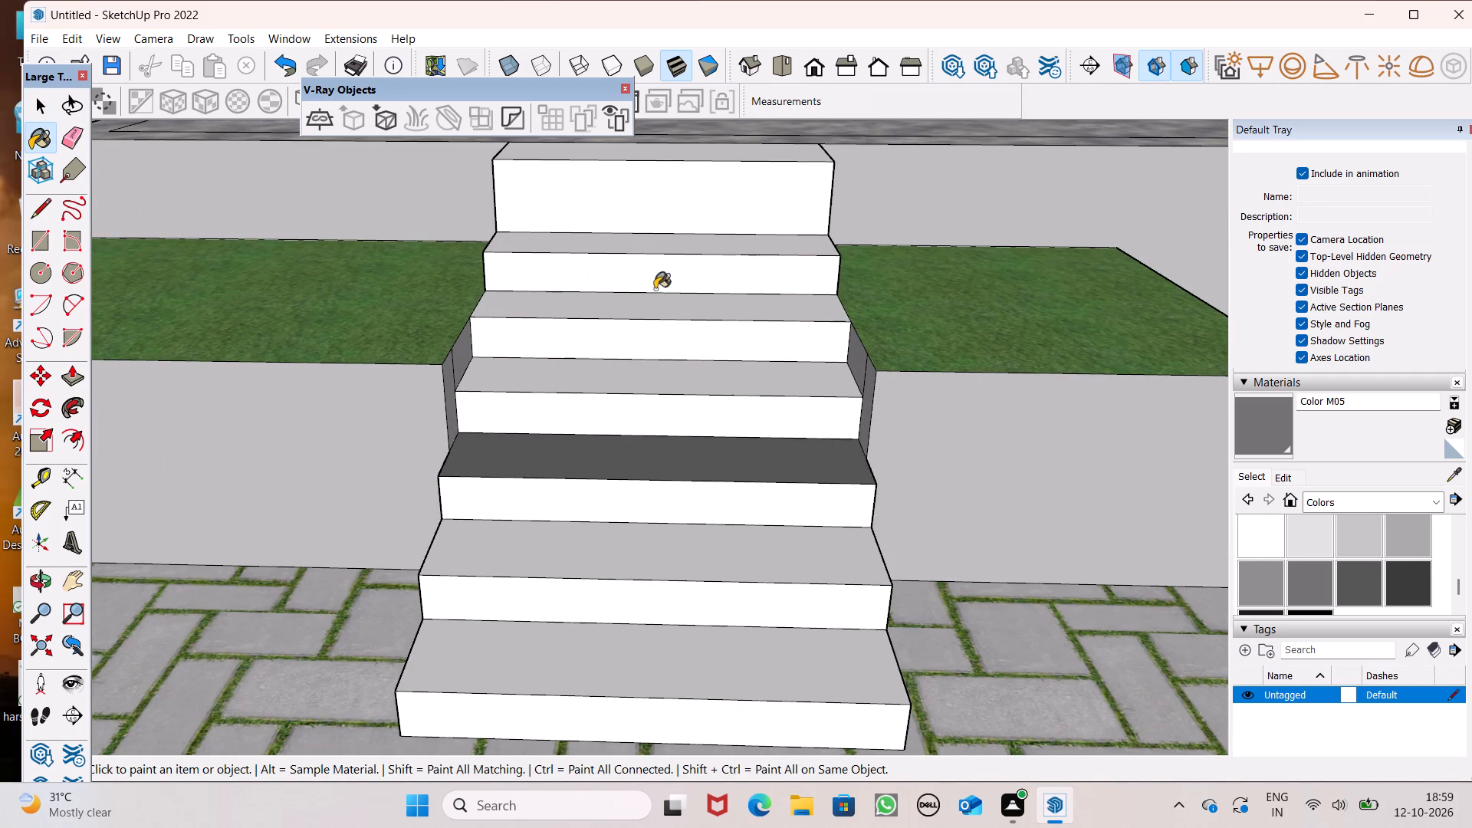
click(655, 289)
click(638, 309)
click(642, 341)
click(629, 368)
drag(629, 385, 631, 392)
drag(628, 429, 623, 453)
click(621, 449)
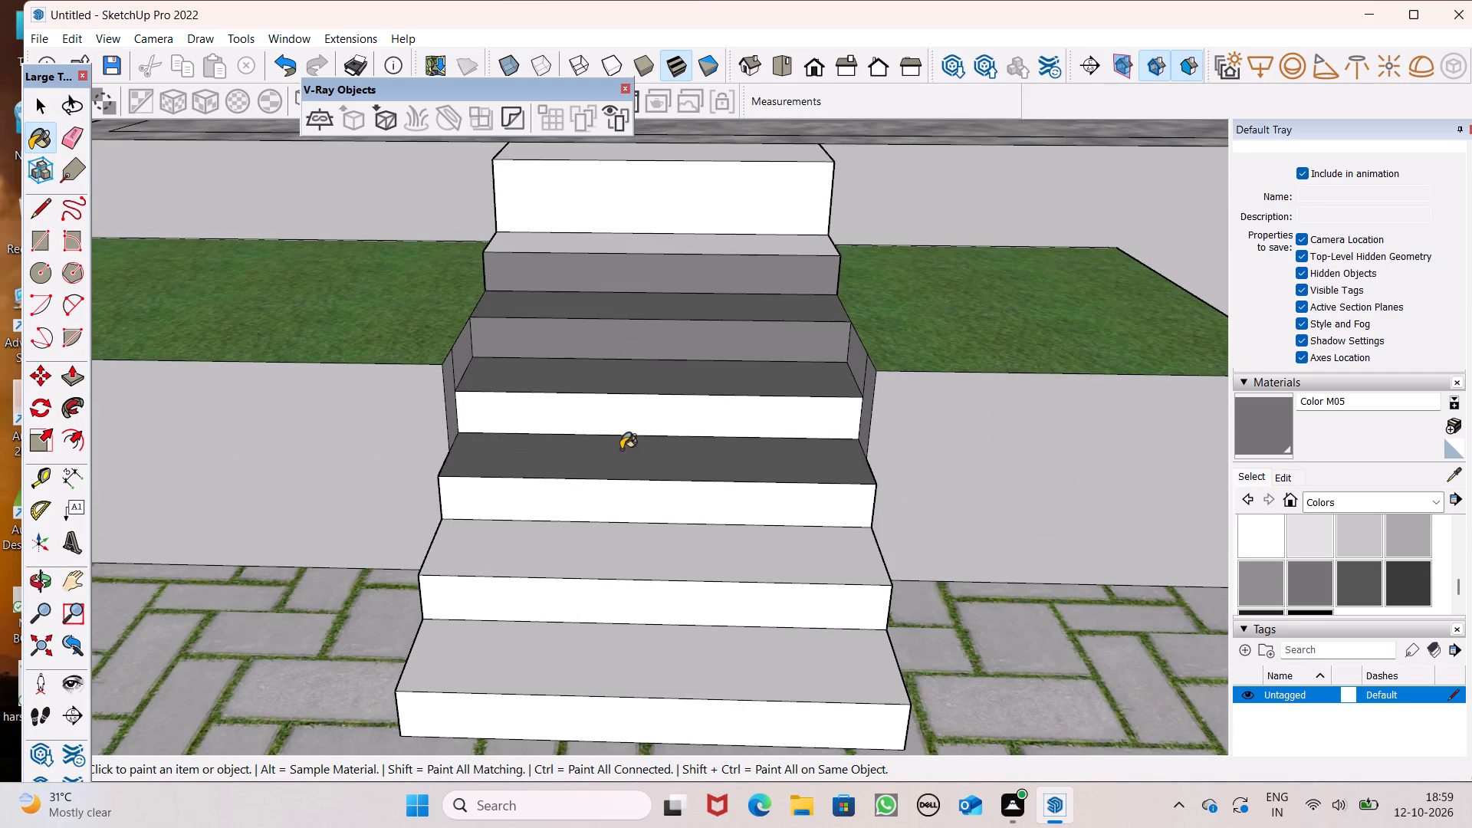
Paint the remaining middle risers and the lower treads and risers down to the bottom tread with Color M05.
click(627, 428)
click(625, 502)
click(620, 508)
drag(619, 580, 614, 605)
click(617, 580)
drag(619, 592, 607, 633)
click(608, 632)
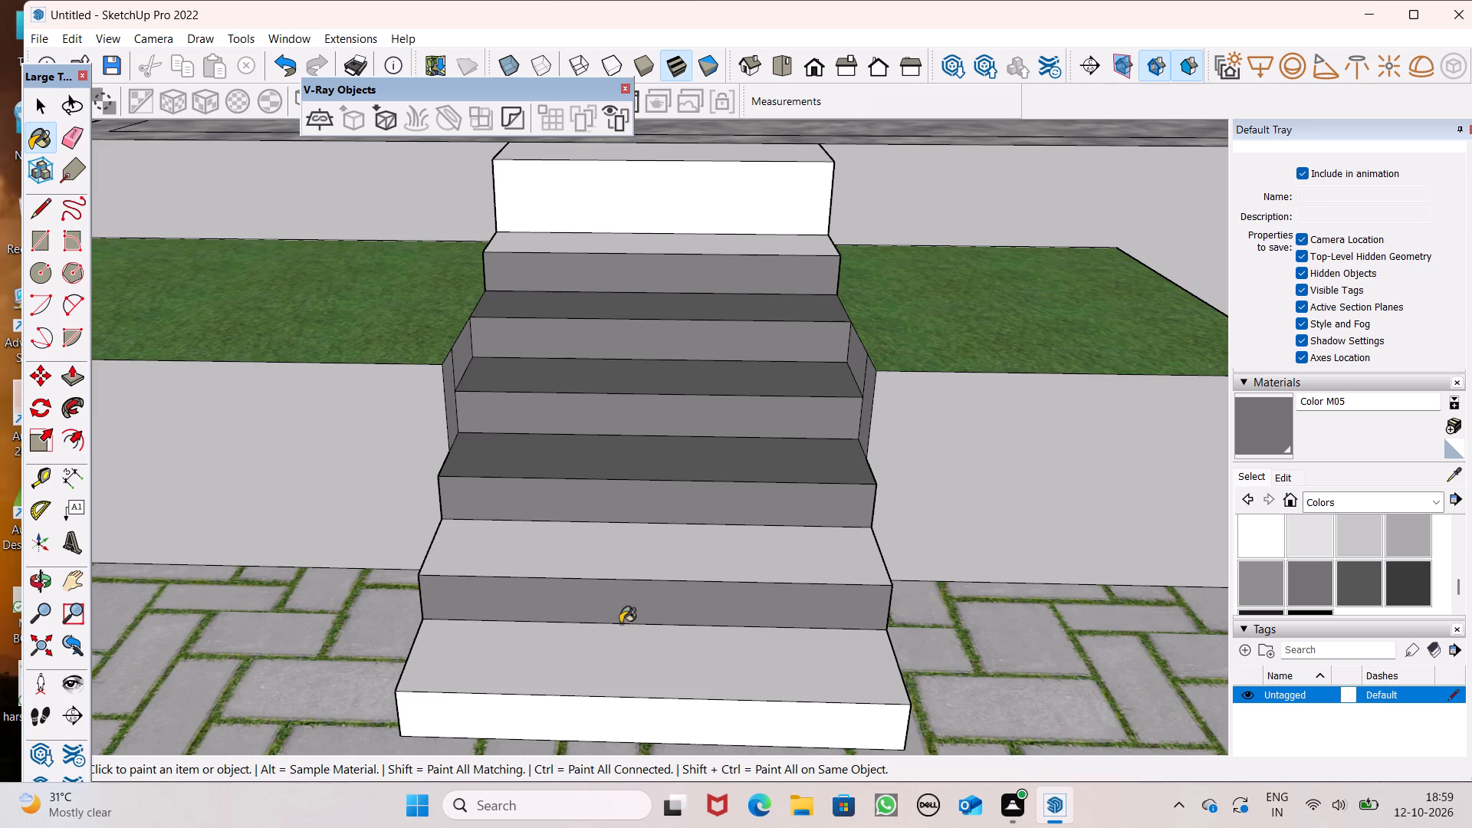
drag(639, 555, 643, 568)
drag(626, 715, 634, 697)
Paint the staircase's top riser, top two treads and bottom riser with Color M05.
click(642, 223)
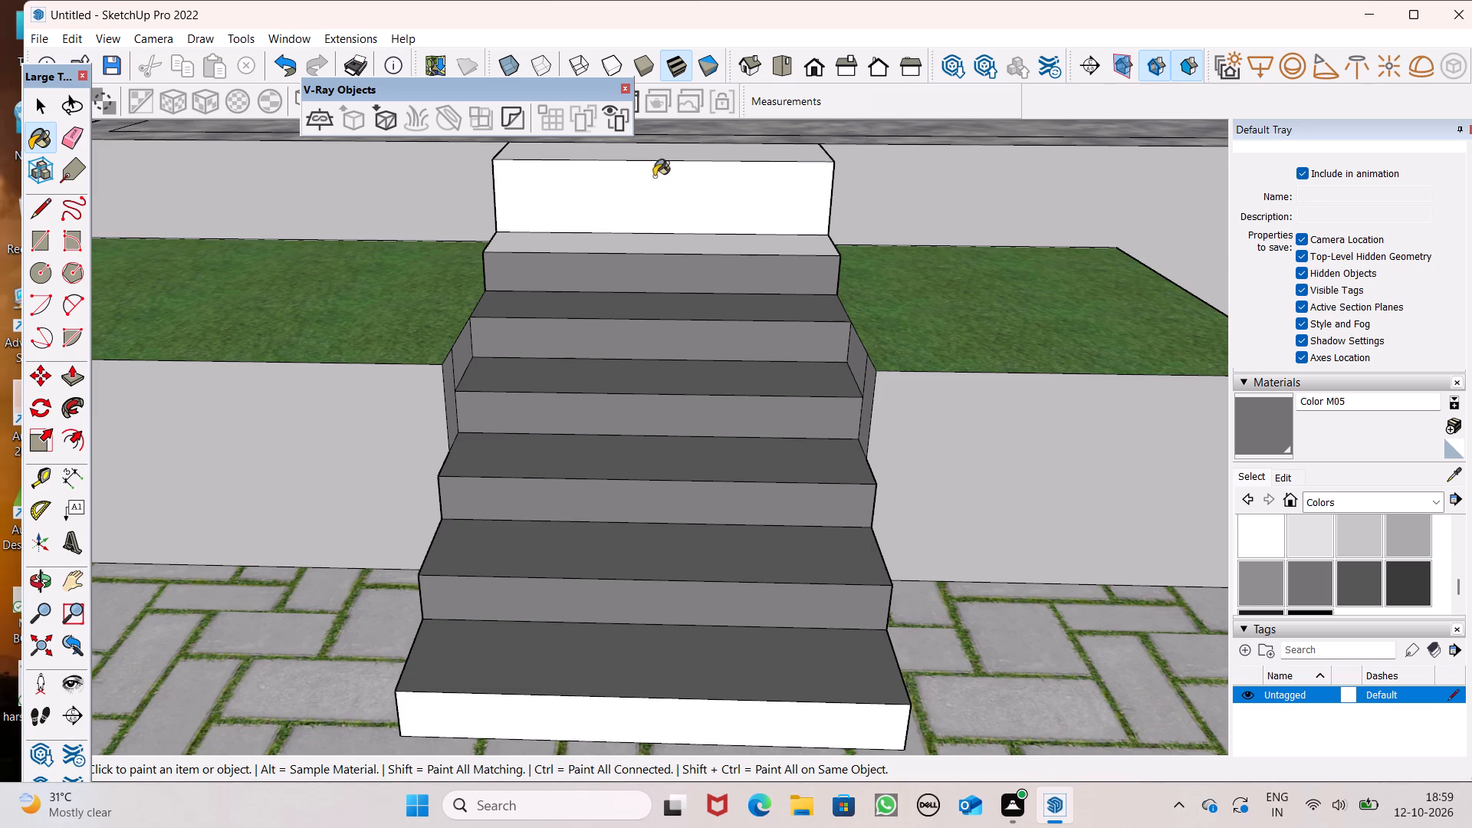
click(675, 126)
key(ctrl+z)
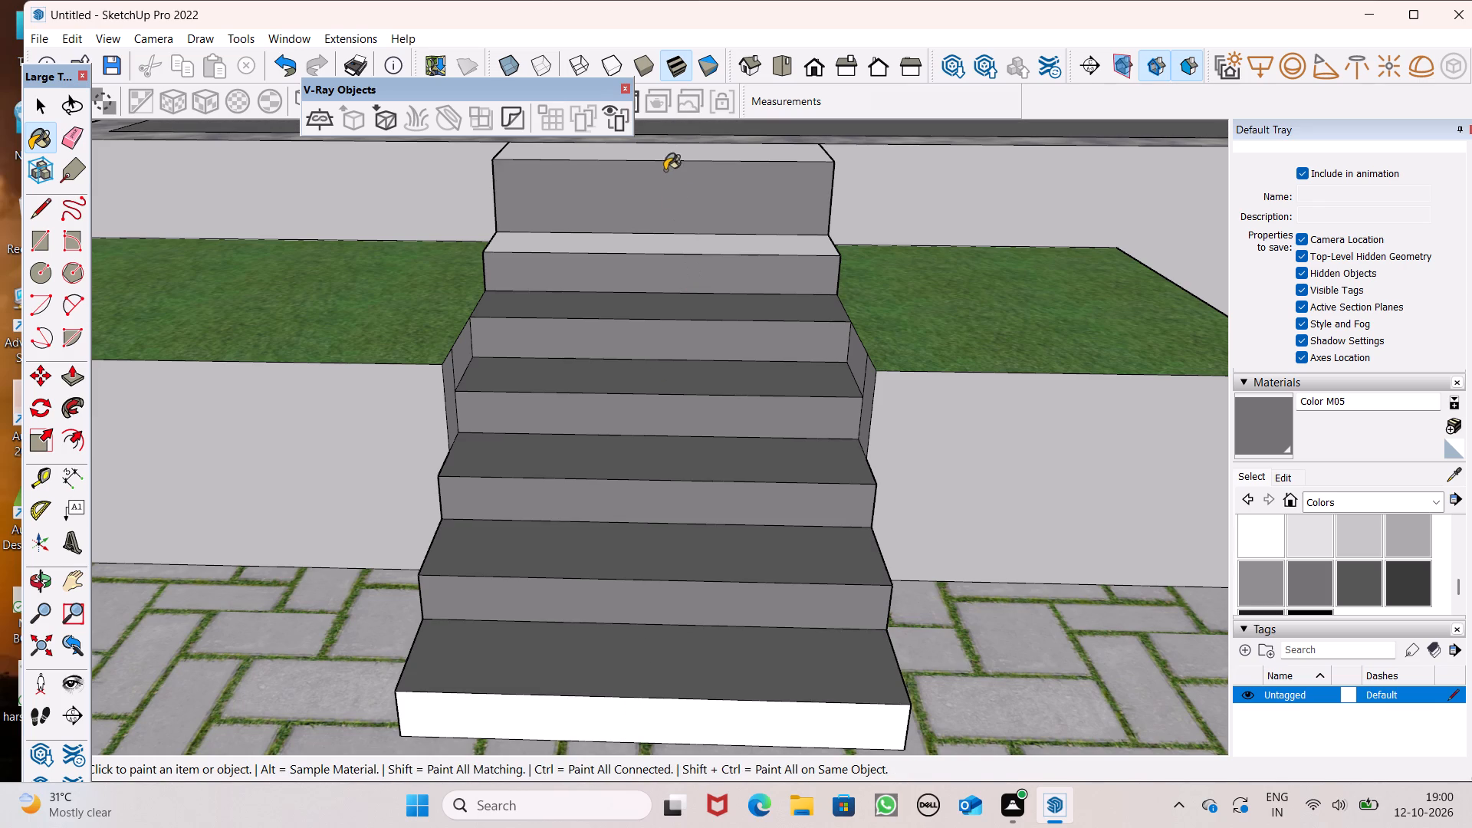
click(663, 153)
click(669, 215)
click(660, 238)
scroll(680, 228, down, 3)
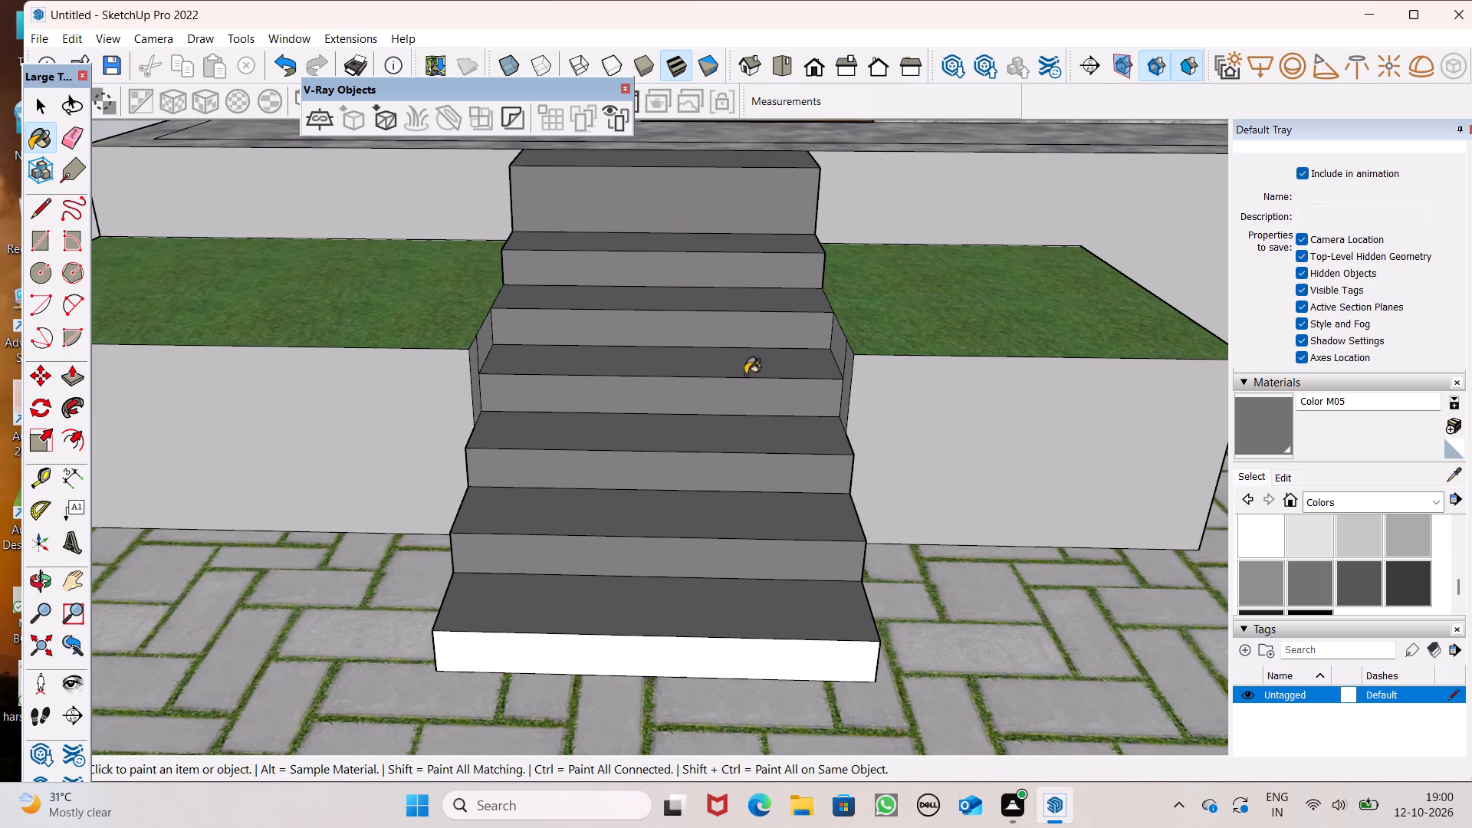
scroll(731, 618, up, 4)
click(722, 545)
Paint the lower side face of the staircase facing the house corner with Color M05.
middle_drag(762, 523, 1083, 479)
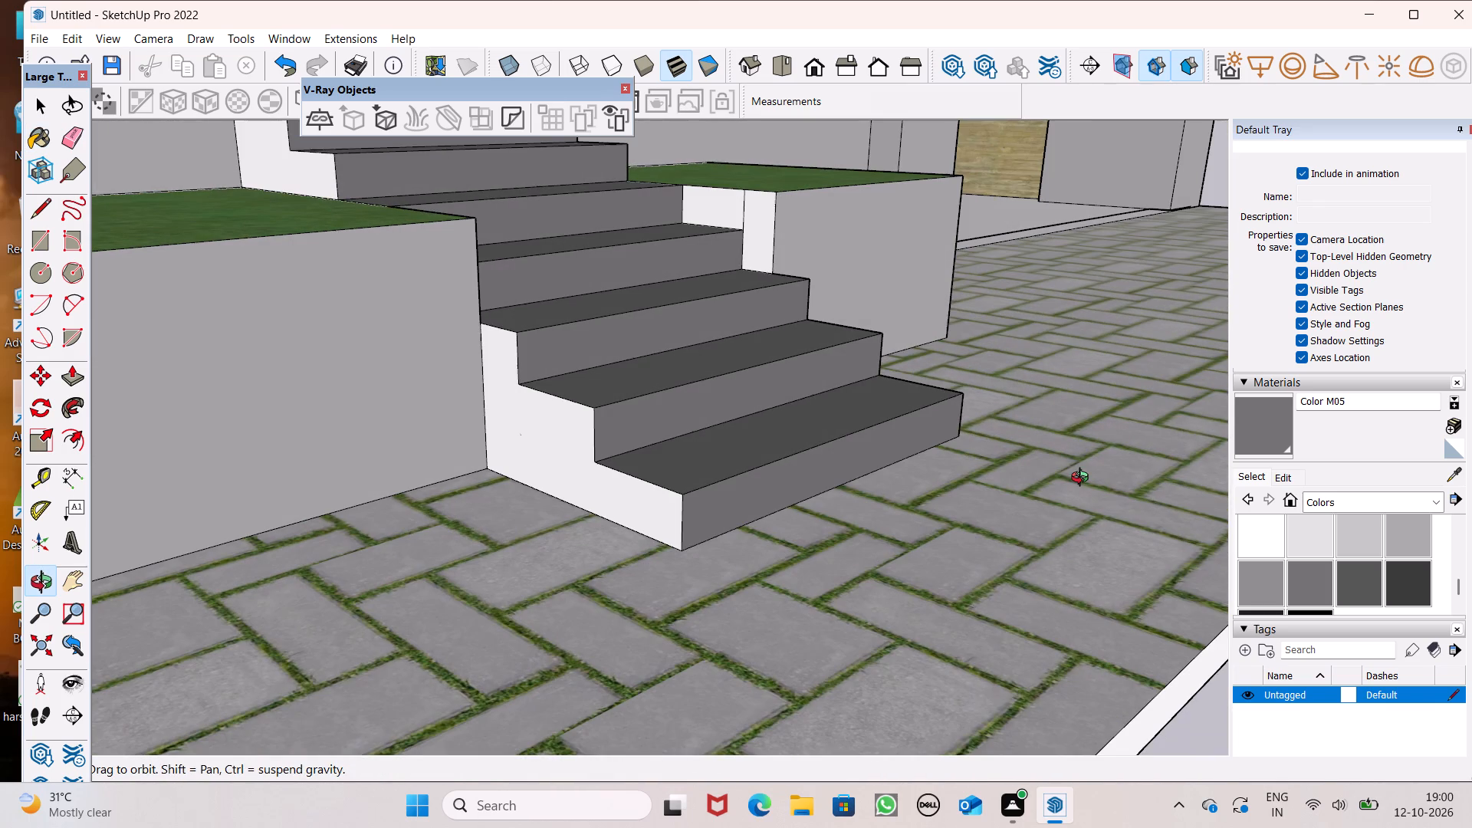
middle_drag(1083, 479, 1072, 478)
scroll(776, 468, up, 4)
click(463, 458)
scroll(711, 399, down, 6)
Paint the staircase's porch-facing side faces, below and above the planter, with Color M05.
middle_drag(899, 392, 770, 423)
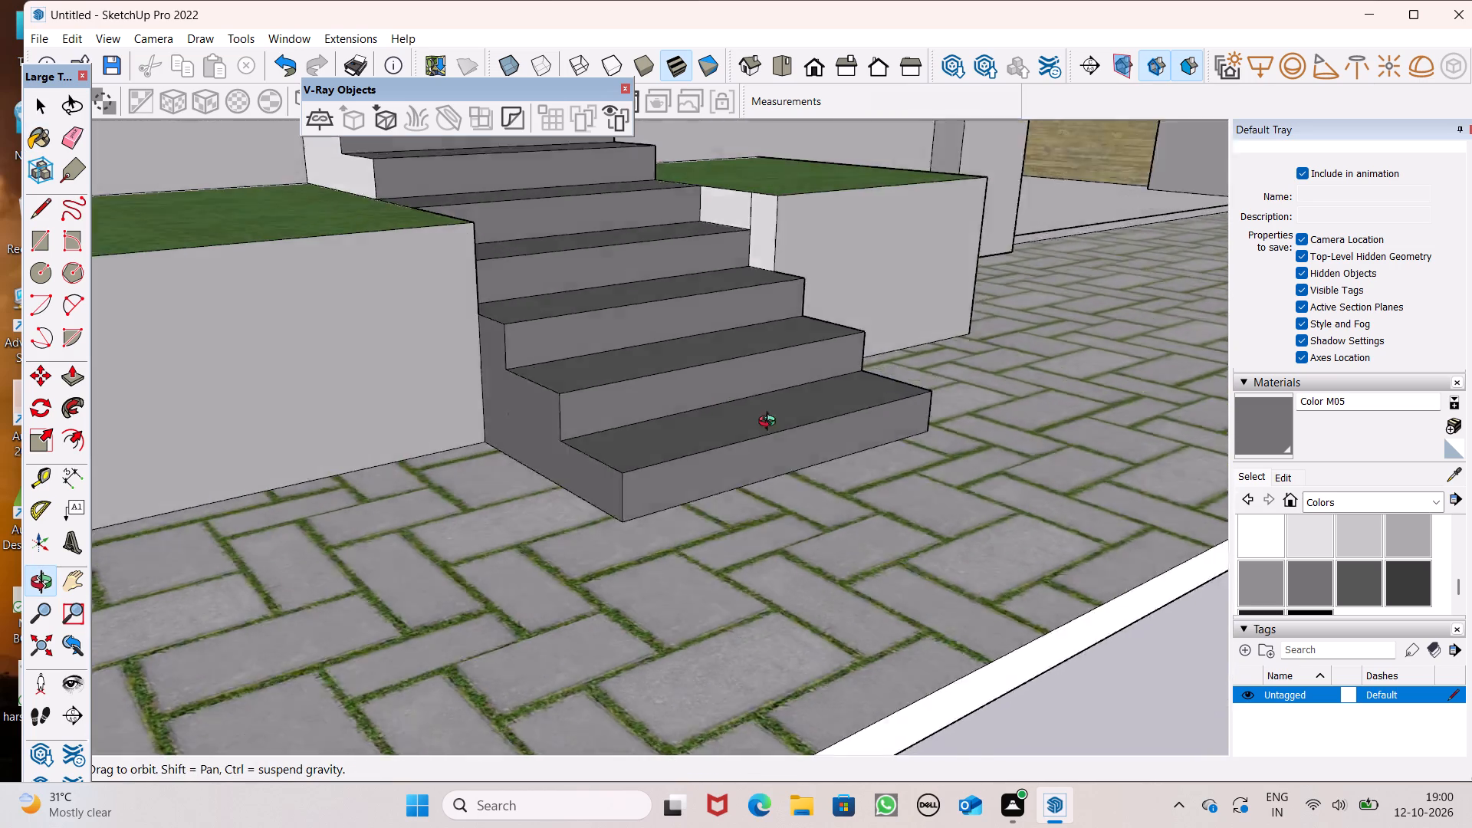
middle_drag(770, 423, 26, 424)
scroll(445, 373, up, 3)
click(605, 412)
scroll(700, 274, down, 1)
scroll(701, 274, up, 1)
scroll(701, 274, down, 1)
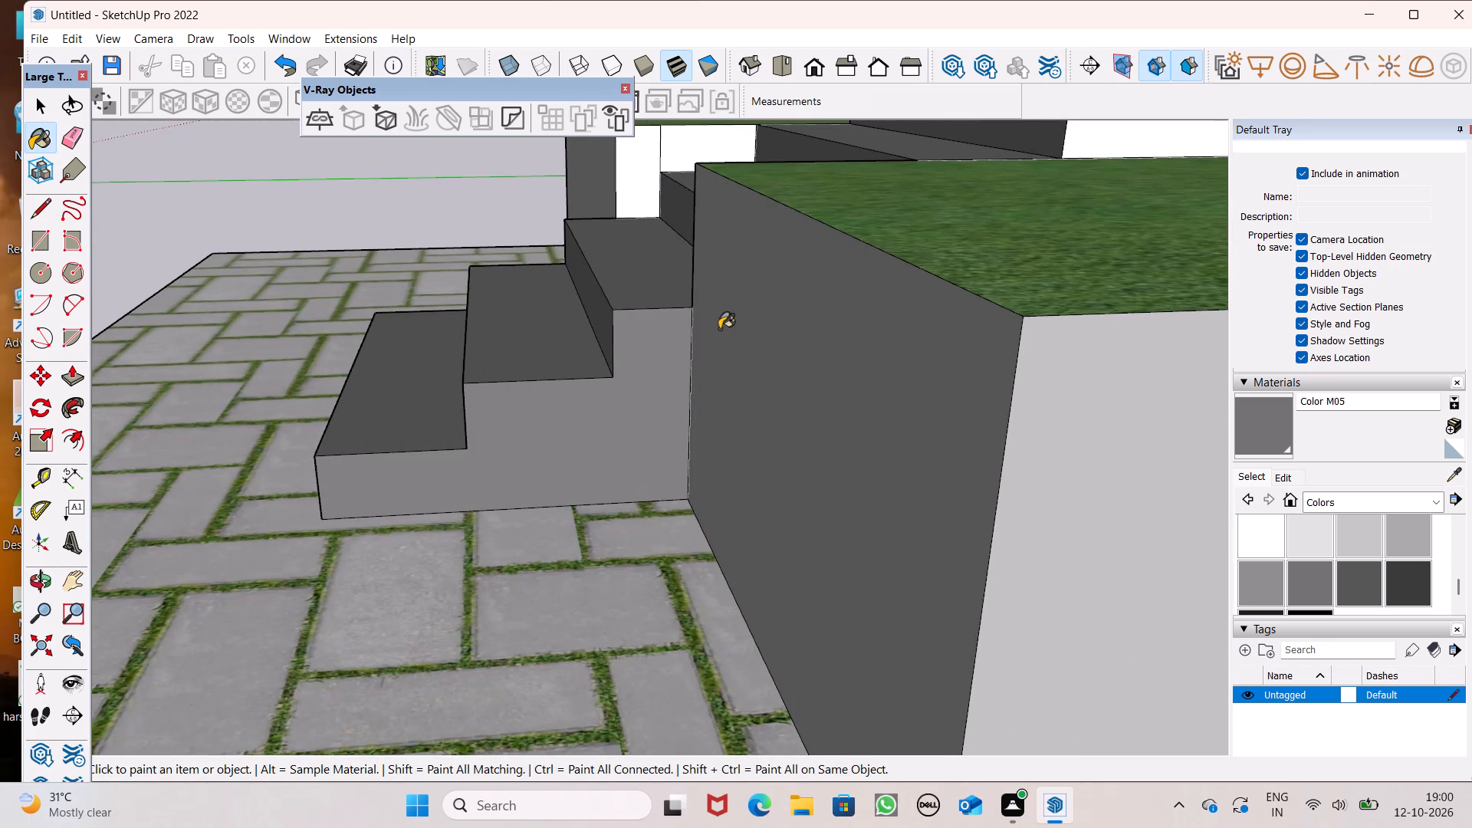
scroll(719, 329, down, 13)
scroll(902, 238, up, 5)
click(909, 235)
Paint the upper side face of the staircase above the house-corner planter with Color M05.
scroll(444, 375, down, 3)
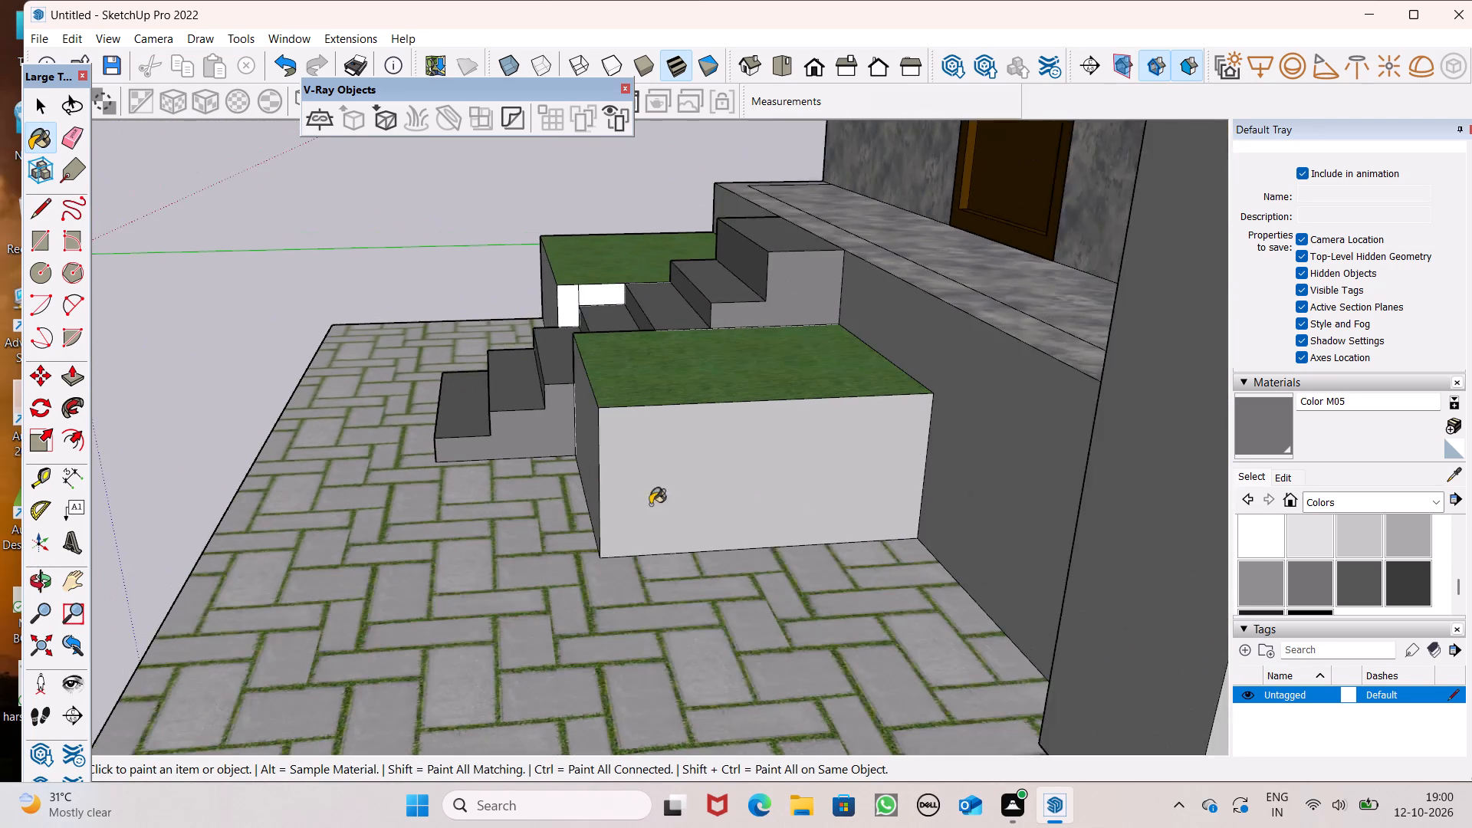
middle_drag(828, 514, 943, 488)
middle_drag(604, 409, 1308, 514)
scroll(353, 373, up, 7)
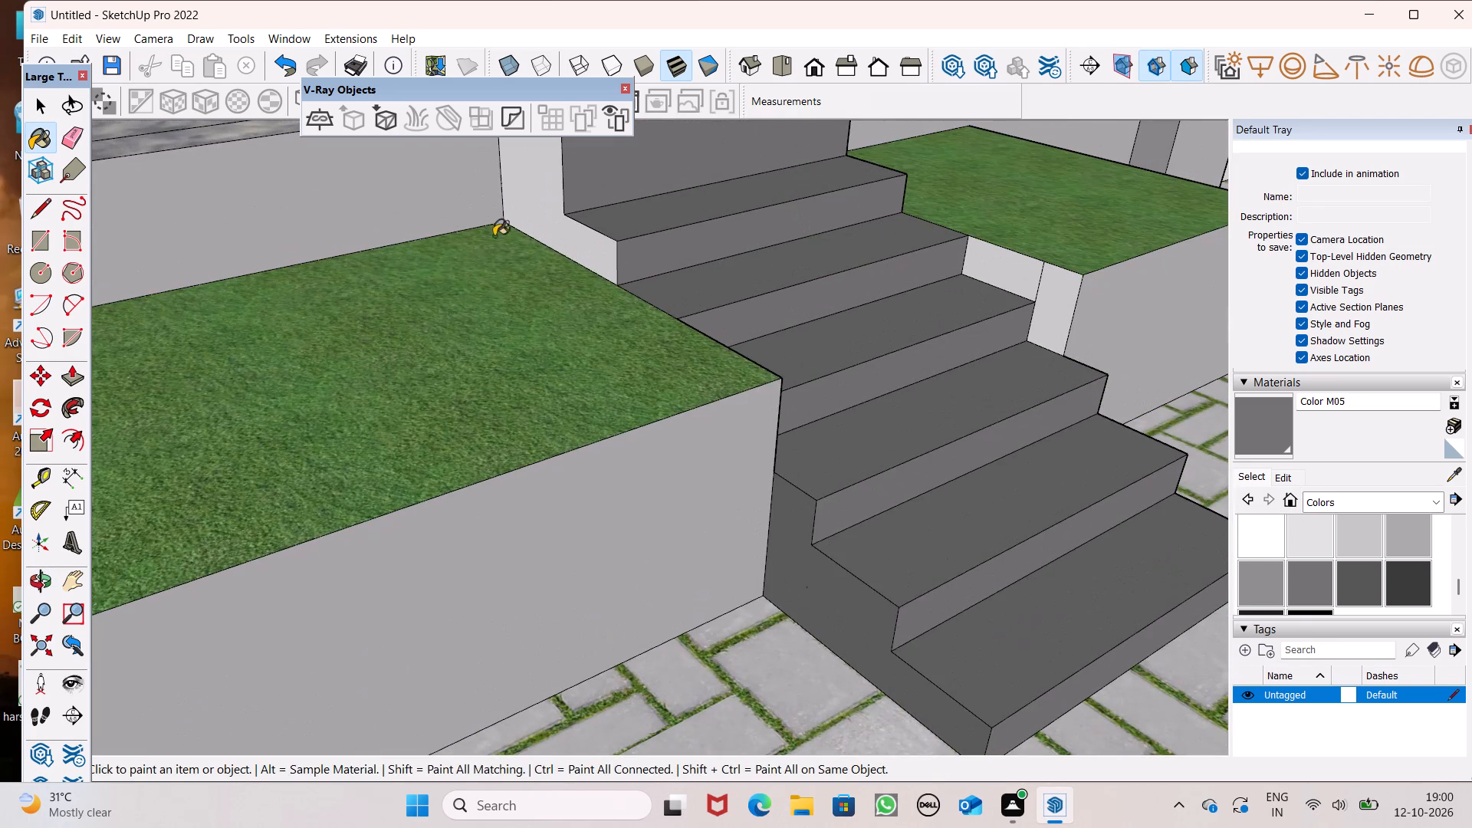
click(560, 183)
scroll(560, 305, down, 10)
middle_drag(892, 474, 754, 502)
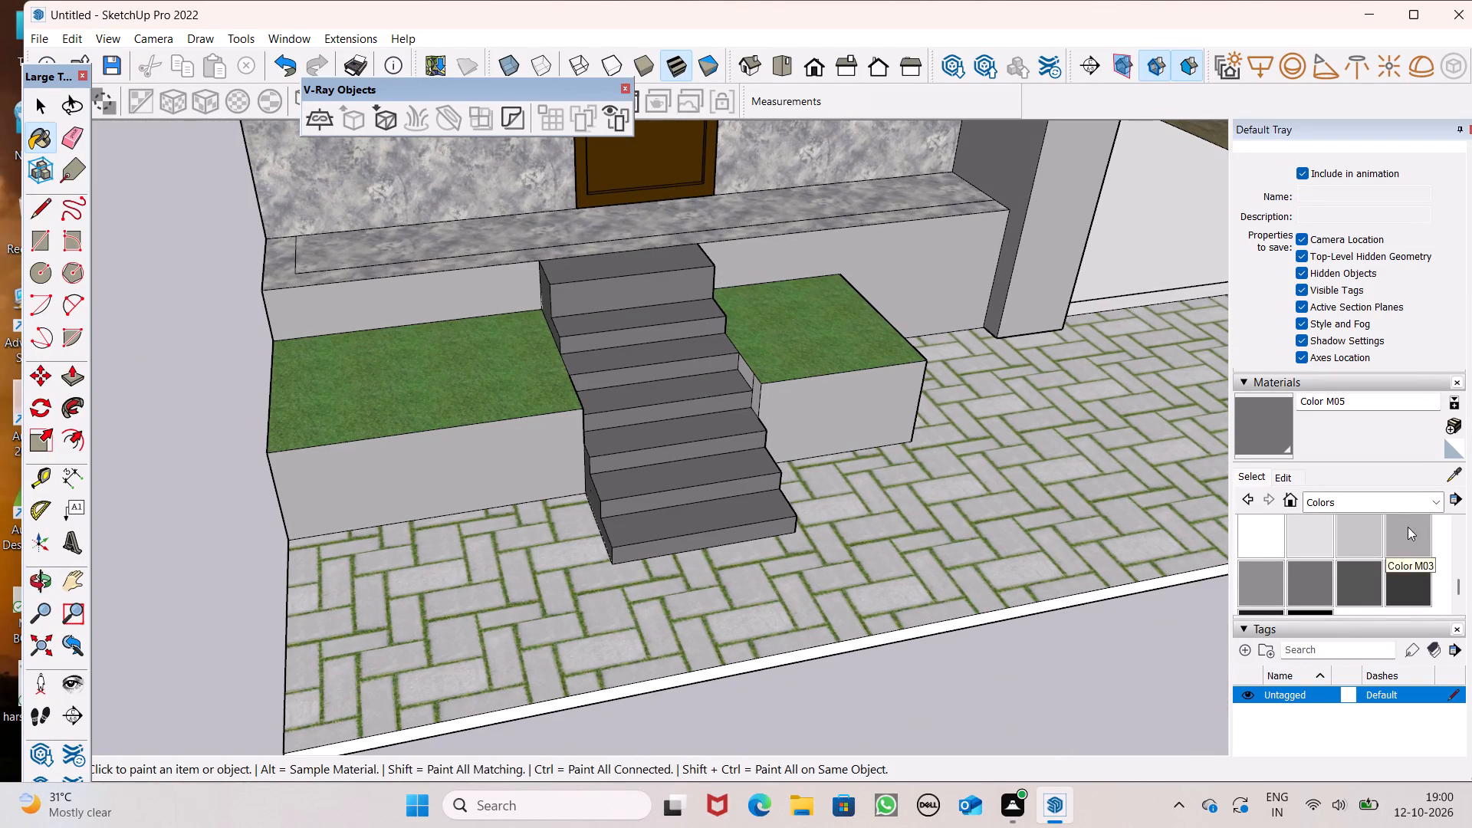
Paint the stair-facing side faces of the pillar-side grass planter with Color M03.
click(1400, 550)
scroll(747, 475, up, 7)
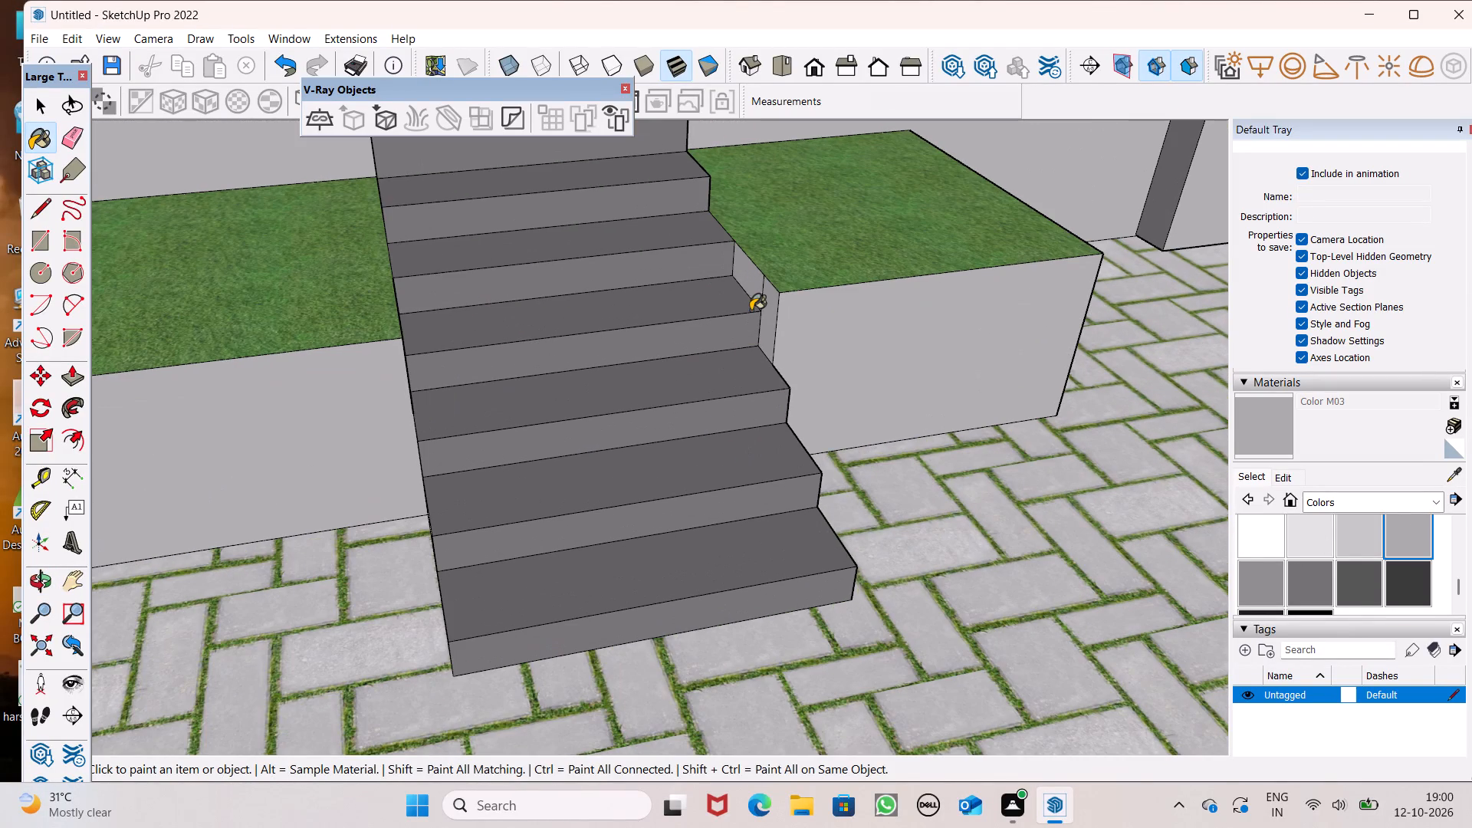
scroll(749, 303, up, 5)
click(767, 273)
click(802, 306)
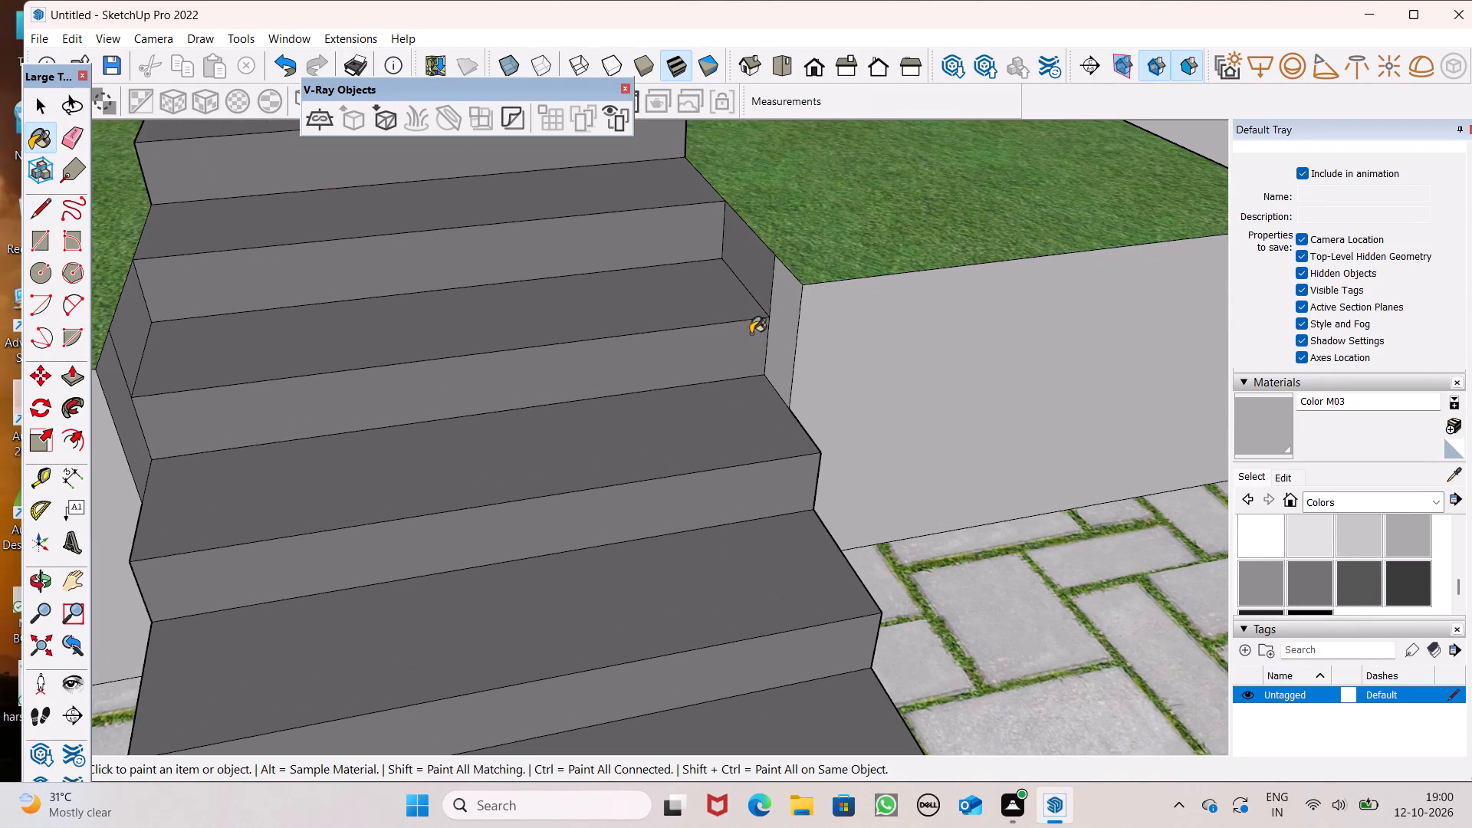
click(790, 320)
Paint the stair-facing side faces of the house-corner grass planter with Color M03.
scroll(803, 368, up, 1)
middle_drag(803, 368, 1141, 264)
middle_drag(843, 382, 391, 565)
scroll(808, 437, down, 1)
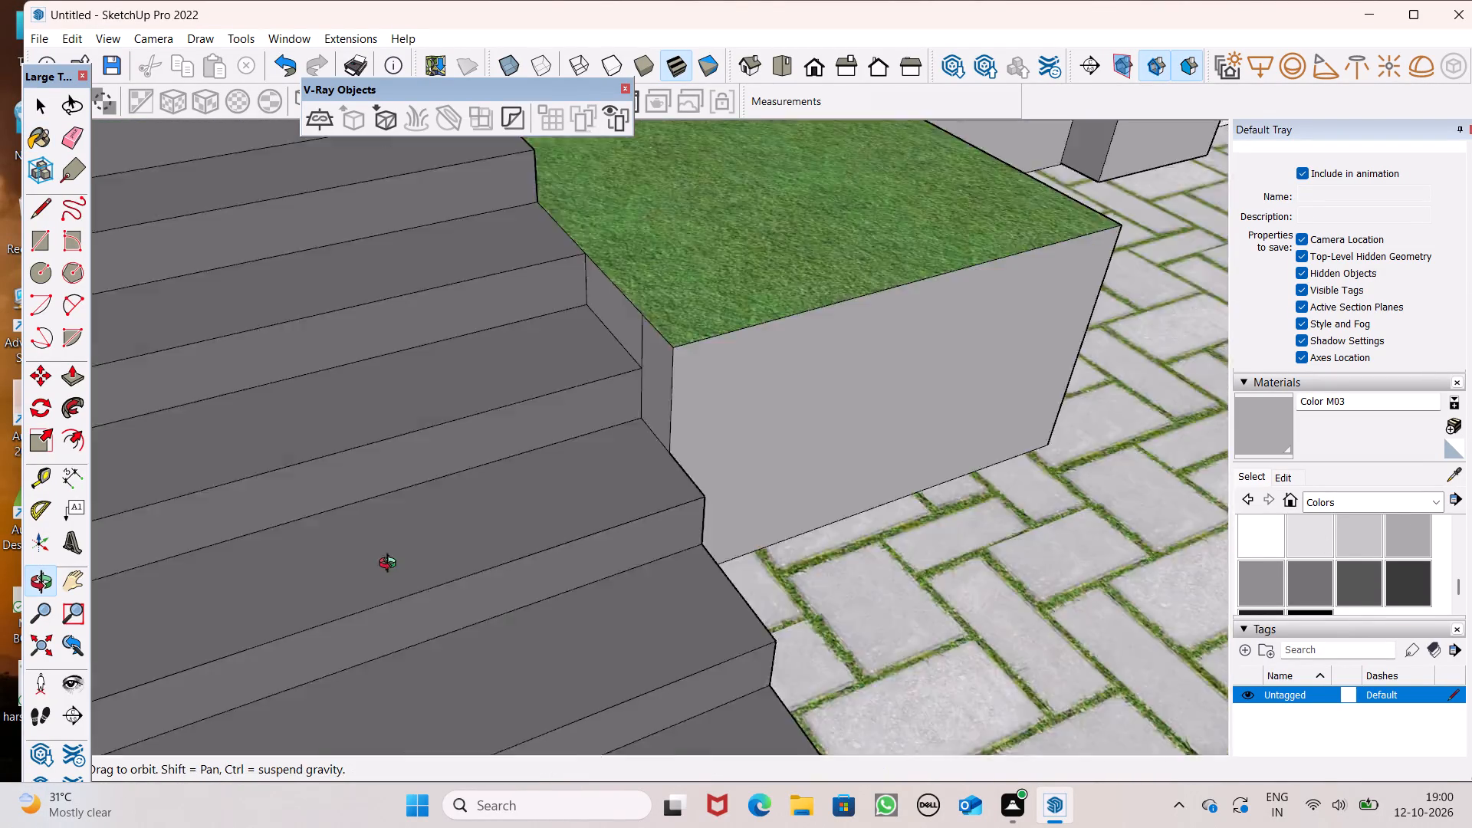
middle_drag(391, 565, 0, 567)
scroll(113, 353, down, 9)
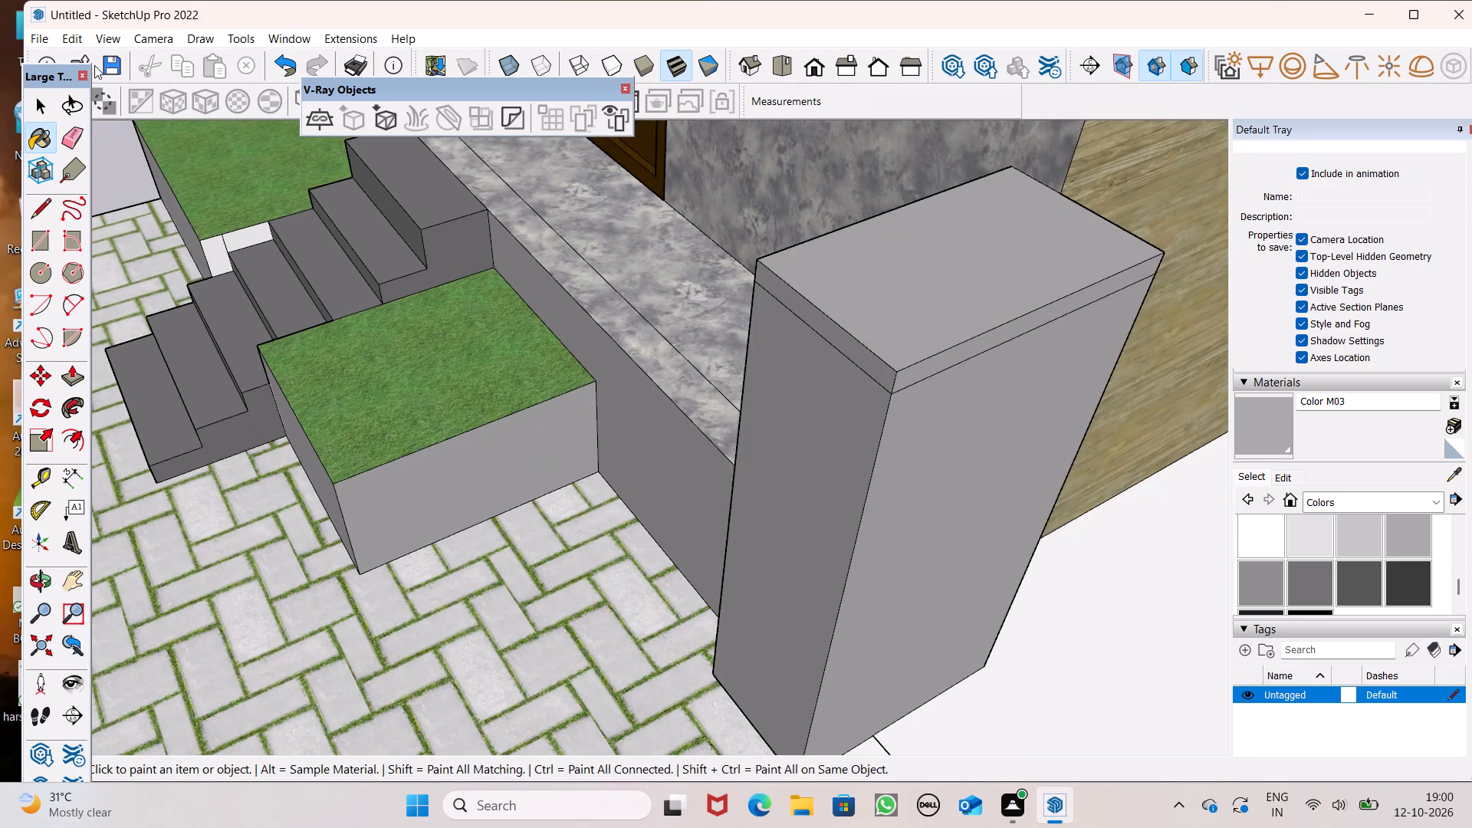
scroll(131, 237, up, 13)
click(429, 287)
click(521, 227)
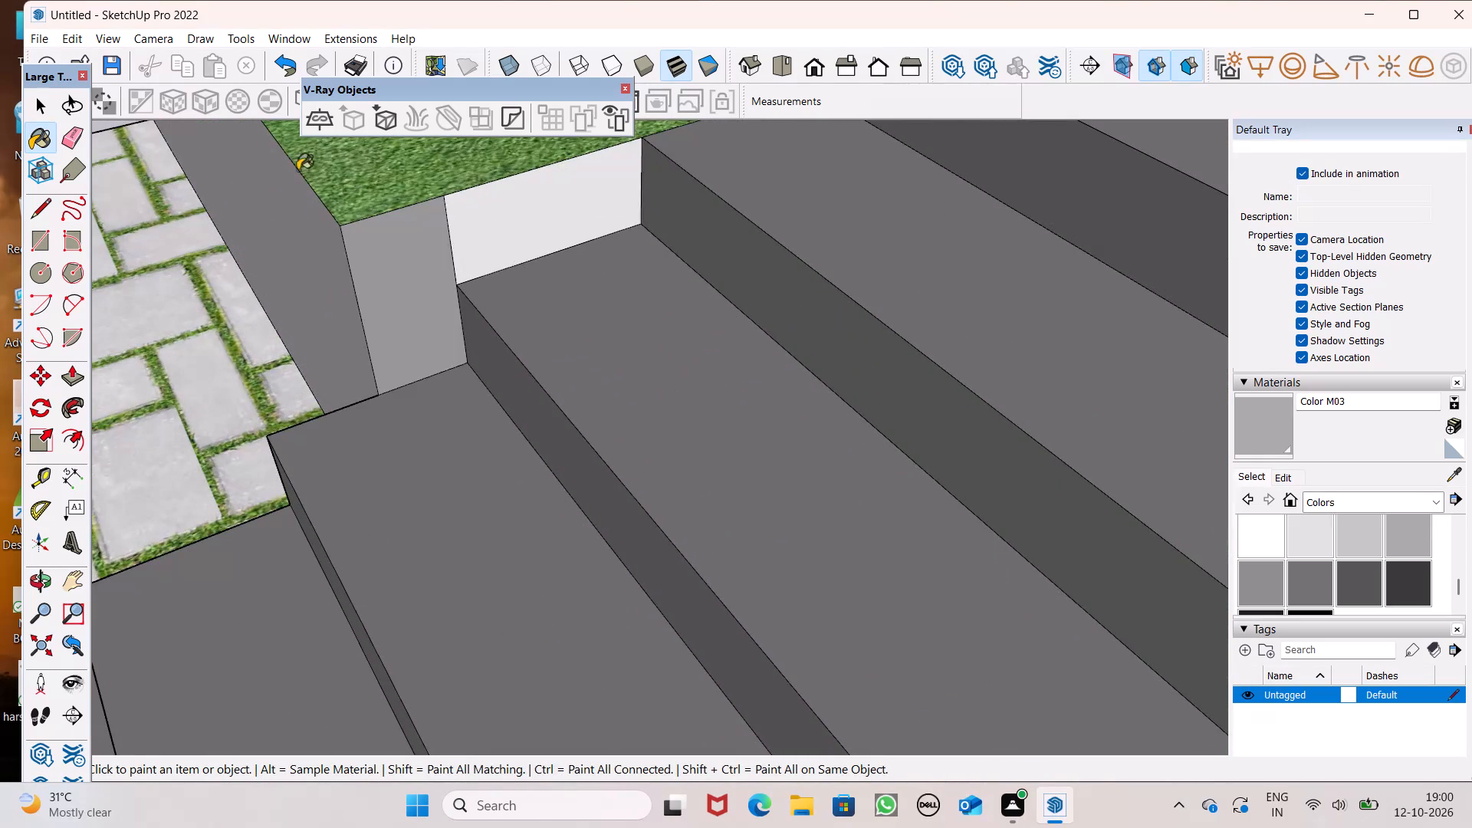
Erase the vertical dividing edges on the stair-facing sides of both planters, keeping the adjoining stair treads intact.
click(80, 133)
drag(488, 233, 433, 233)
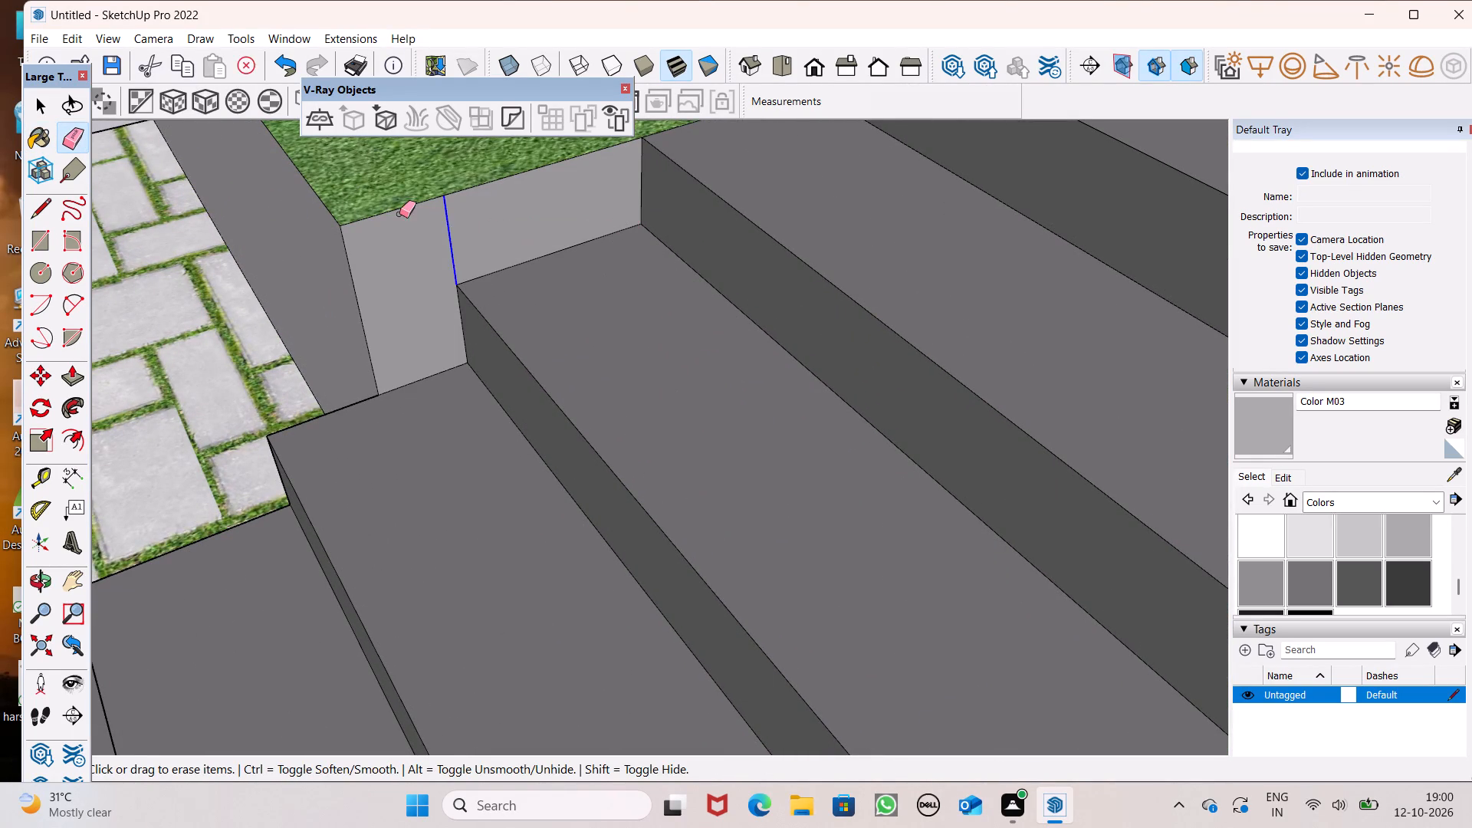
scroll(397, 212, down, 7)
middle_drag(355, 366, 1001, 413)
middle_drag(426, 386, 664, 388)
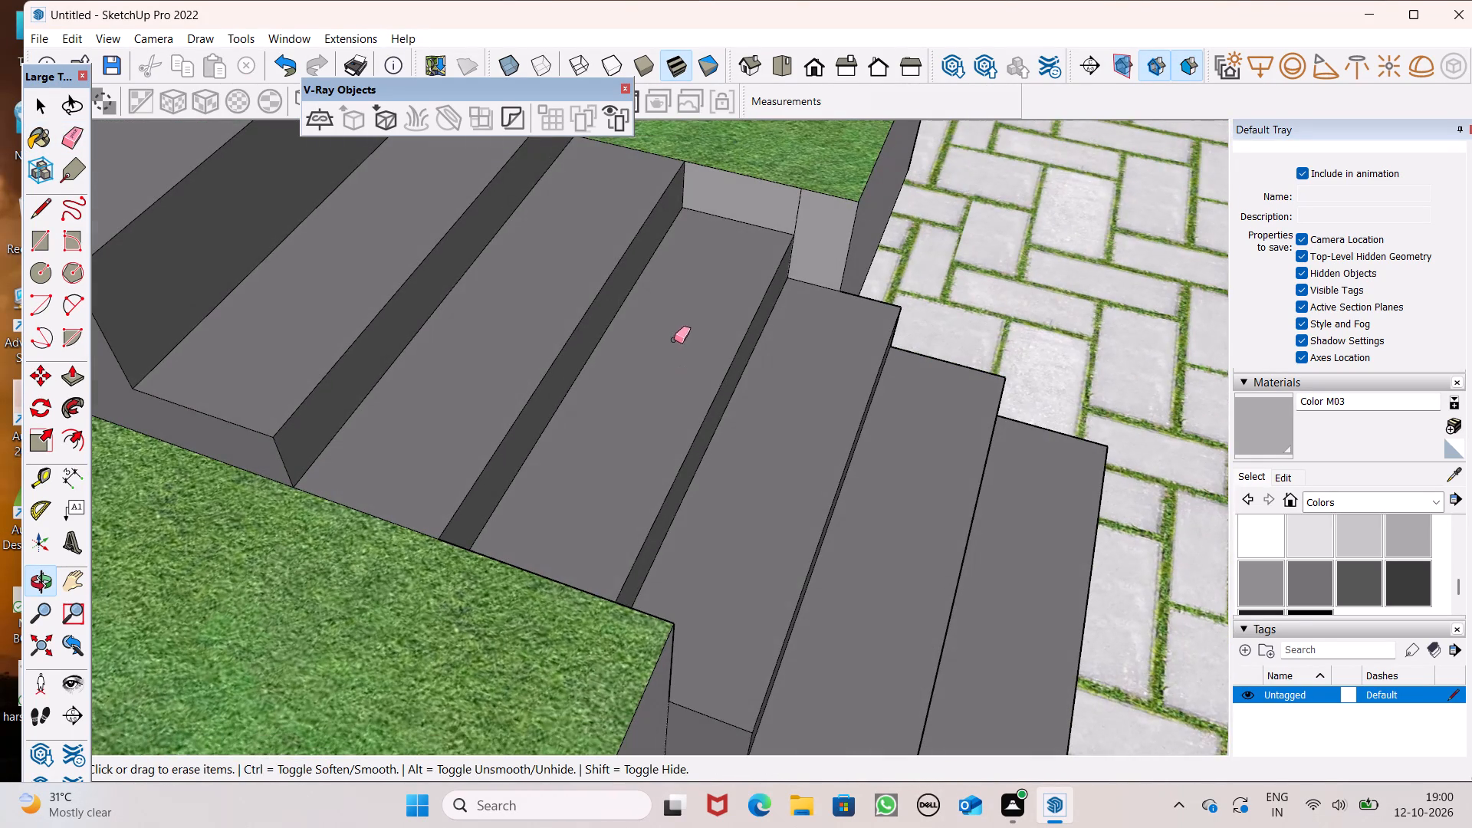
click(790, 233)
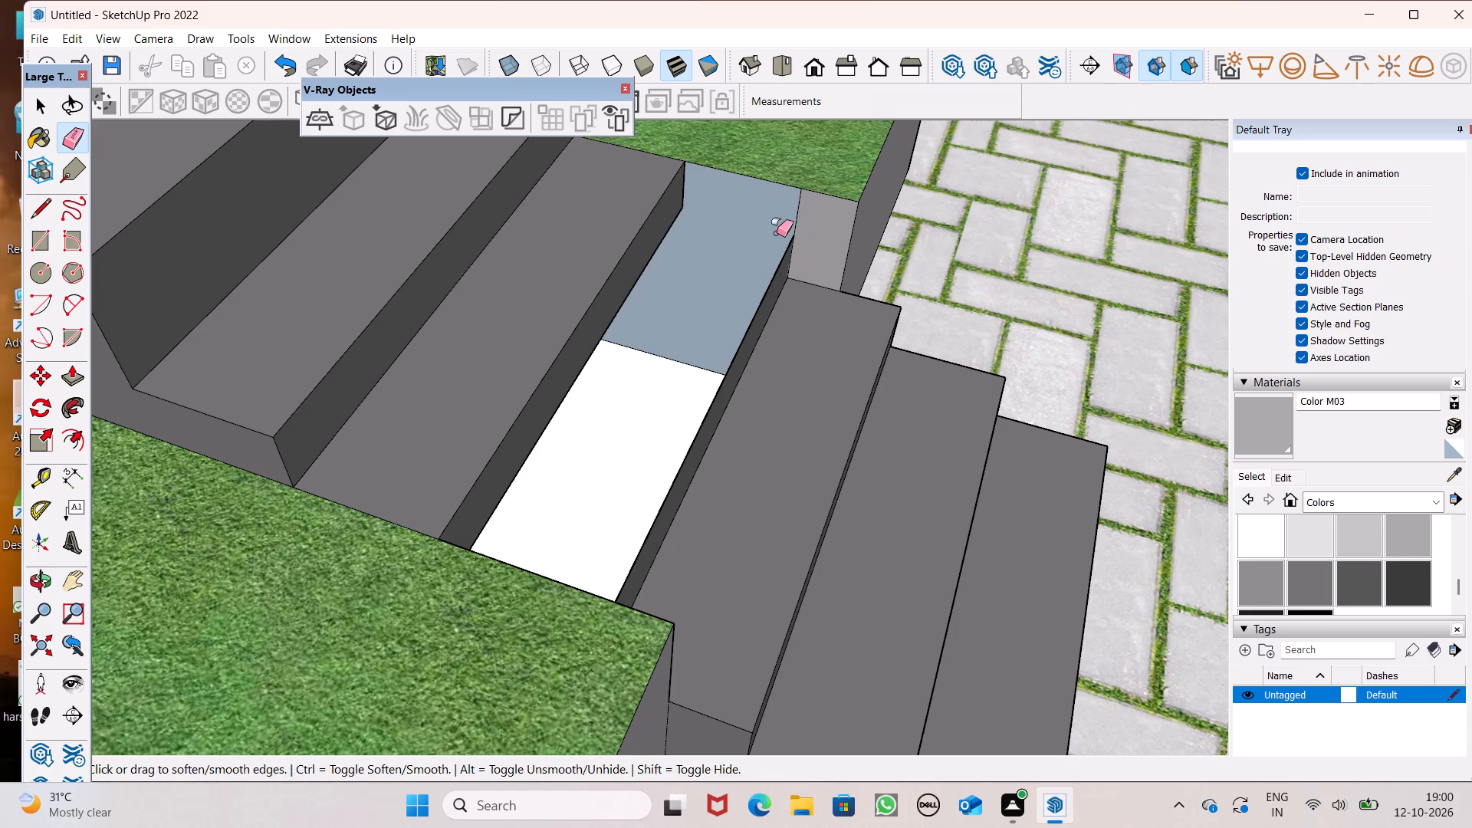
key(ctrl+z)
drag(790, 202, 797, 209)
key(space)
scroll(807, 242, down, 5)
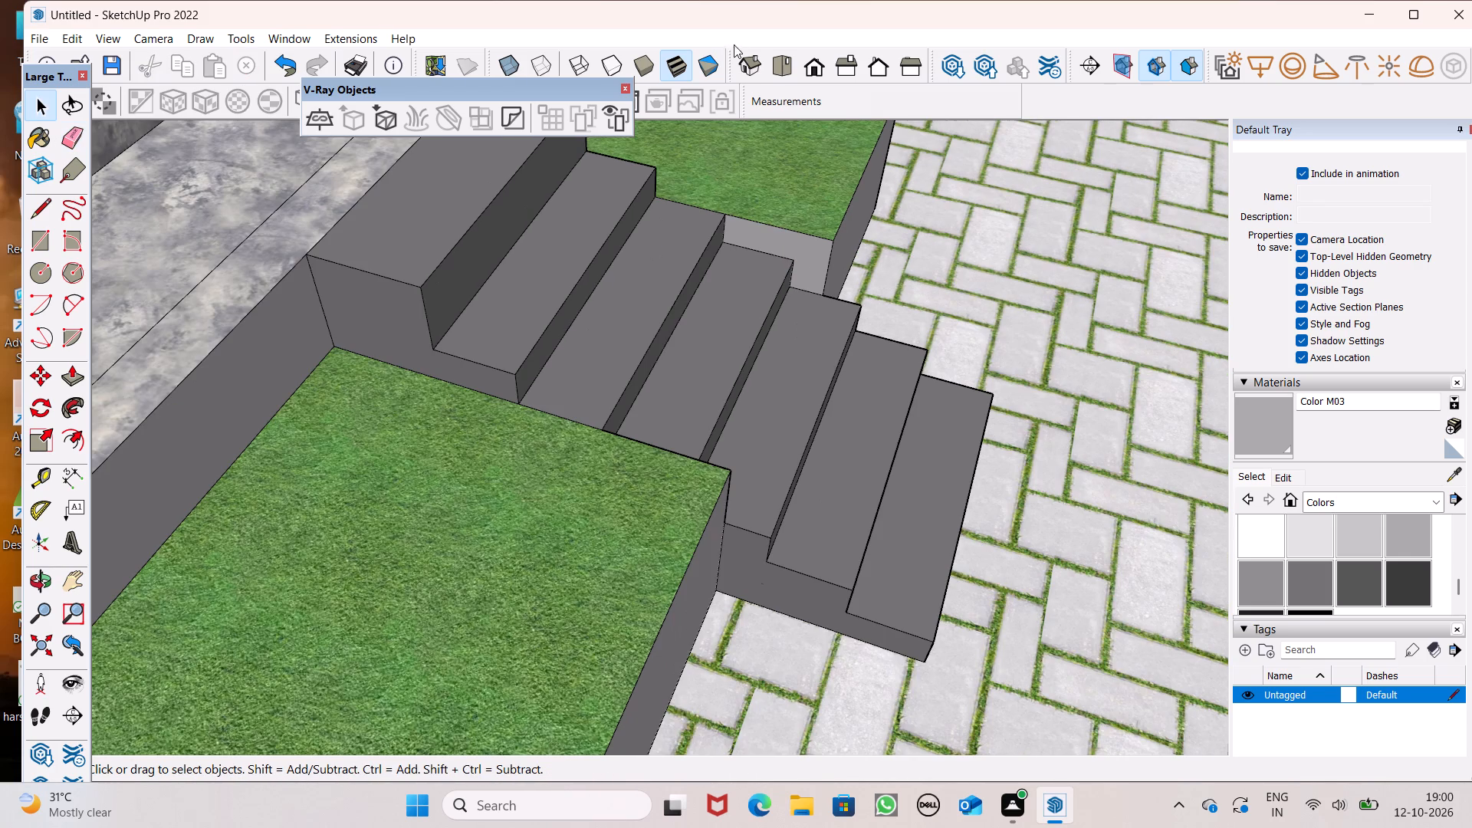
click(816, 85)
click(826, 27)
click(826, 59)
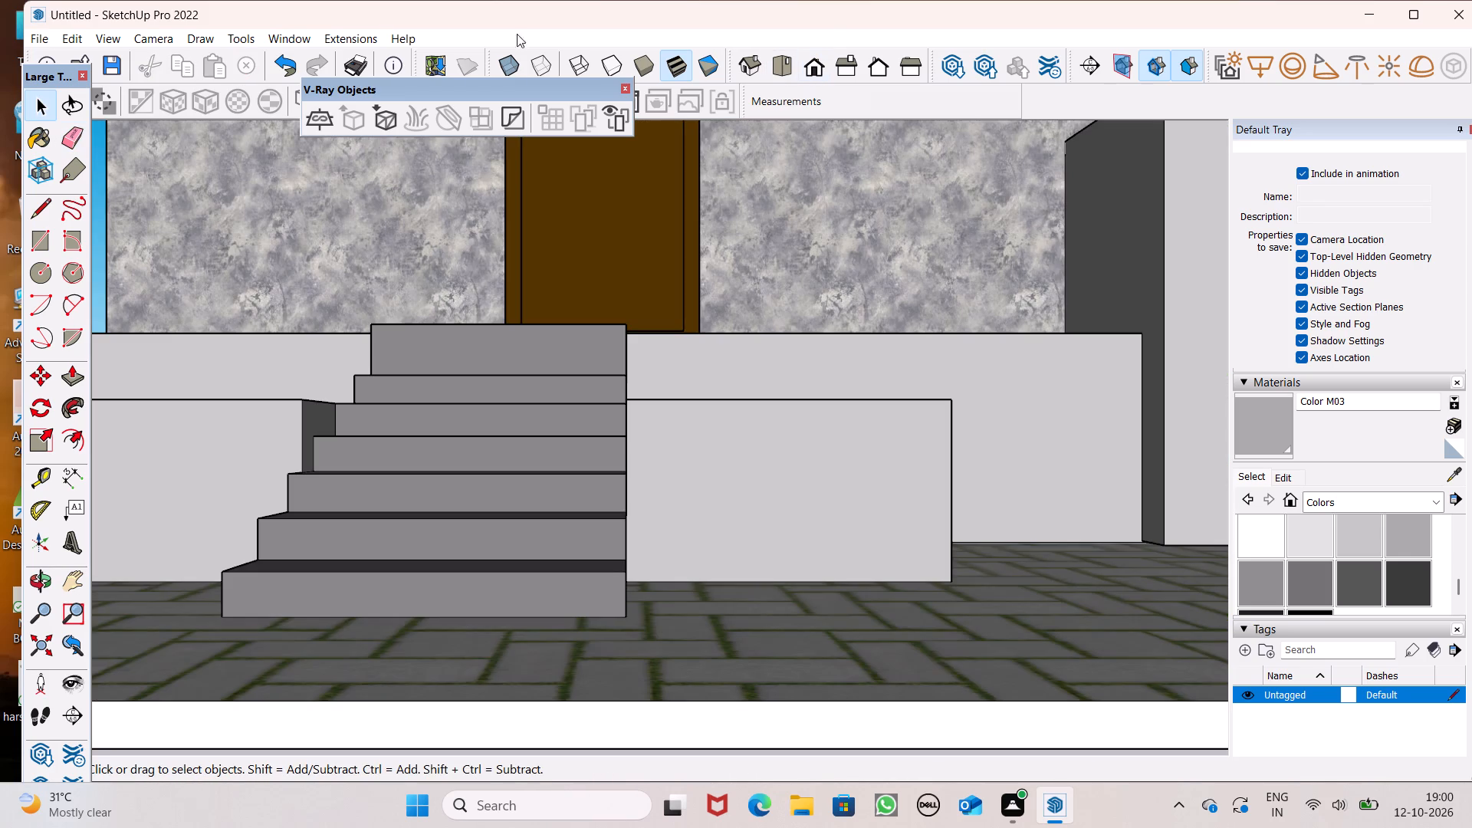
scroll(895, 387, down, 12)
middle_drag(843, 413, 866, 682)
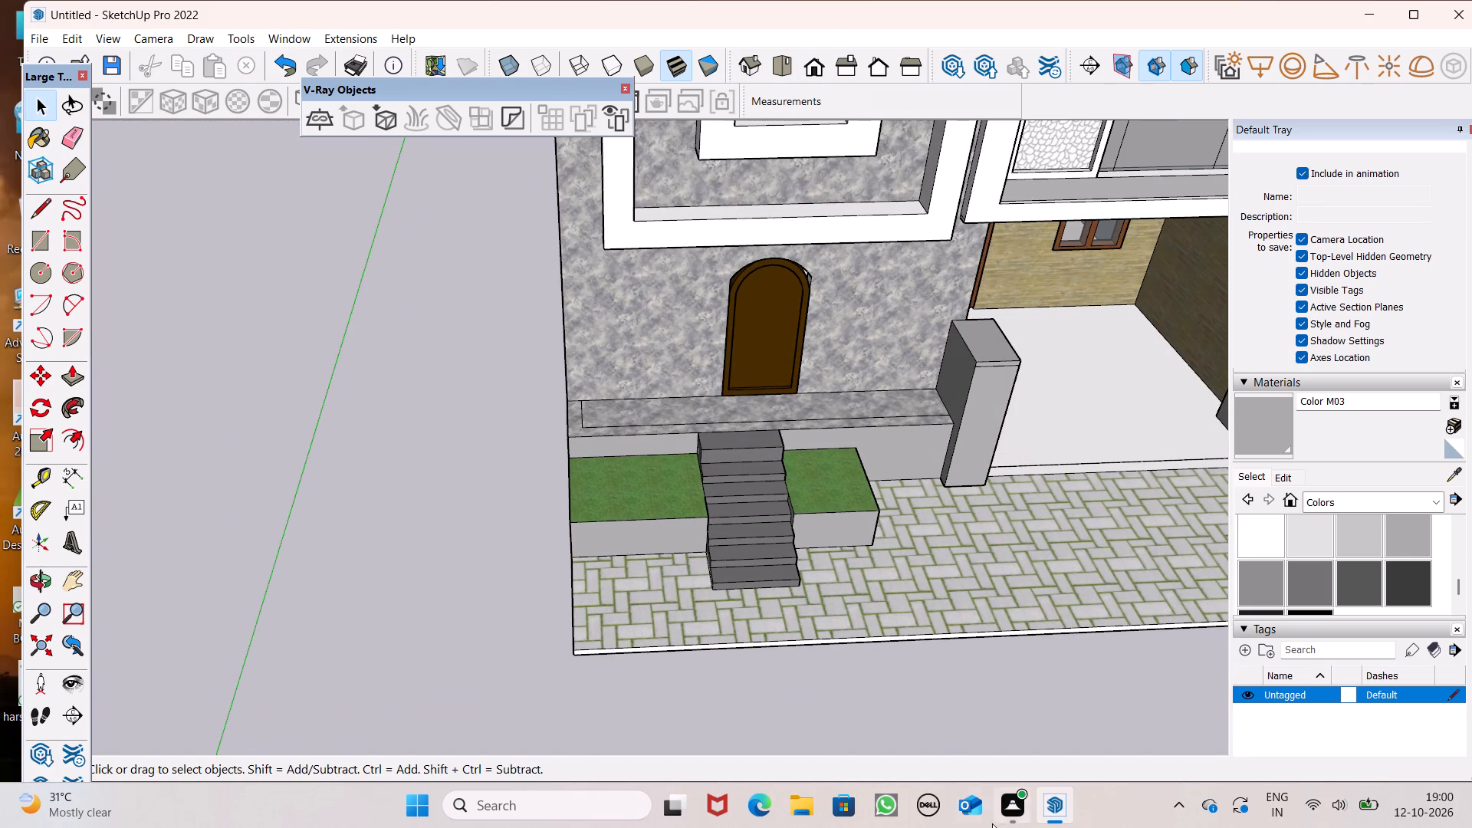
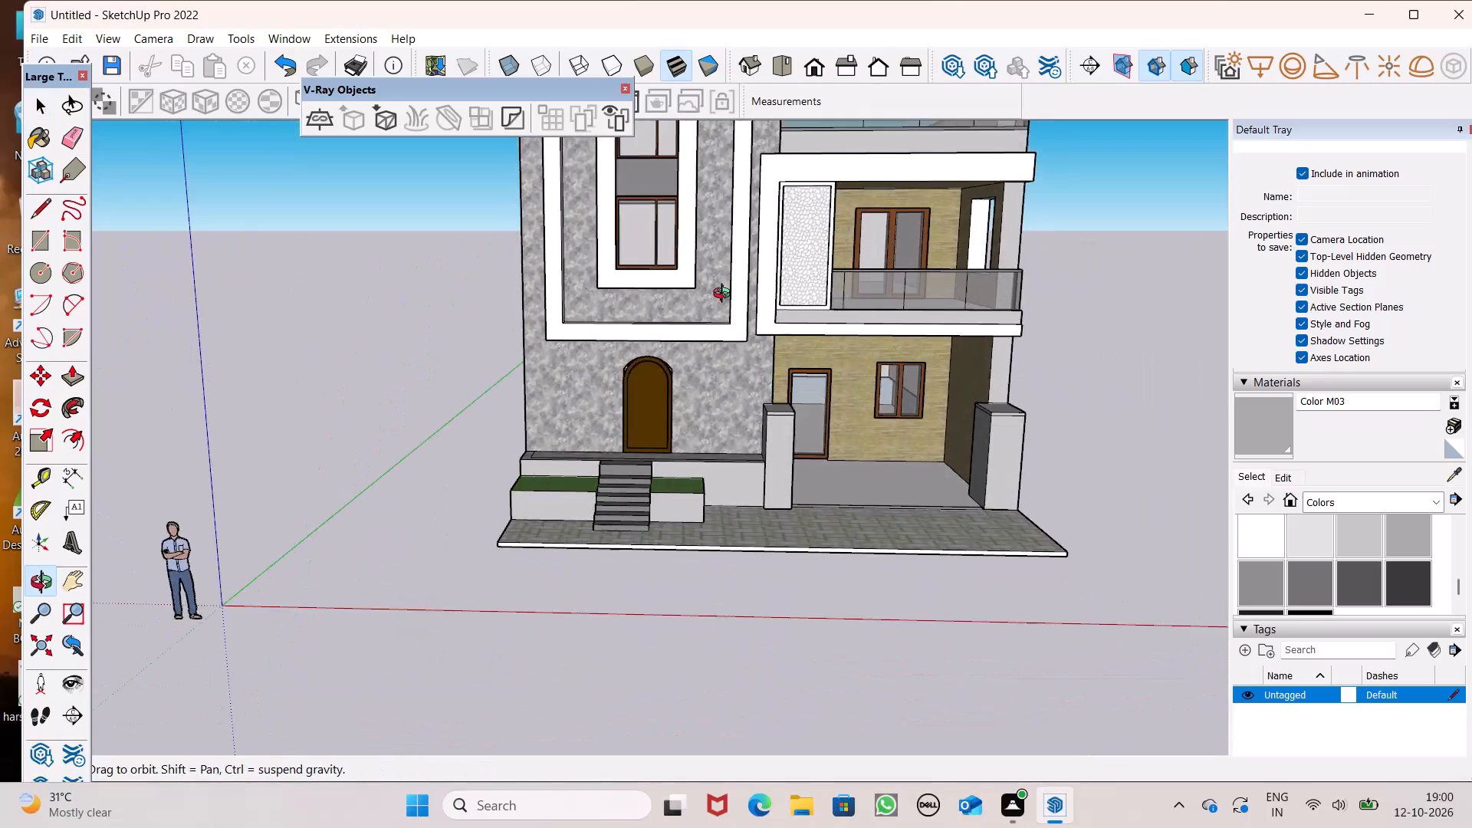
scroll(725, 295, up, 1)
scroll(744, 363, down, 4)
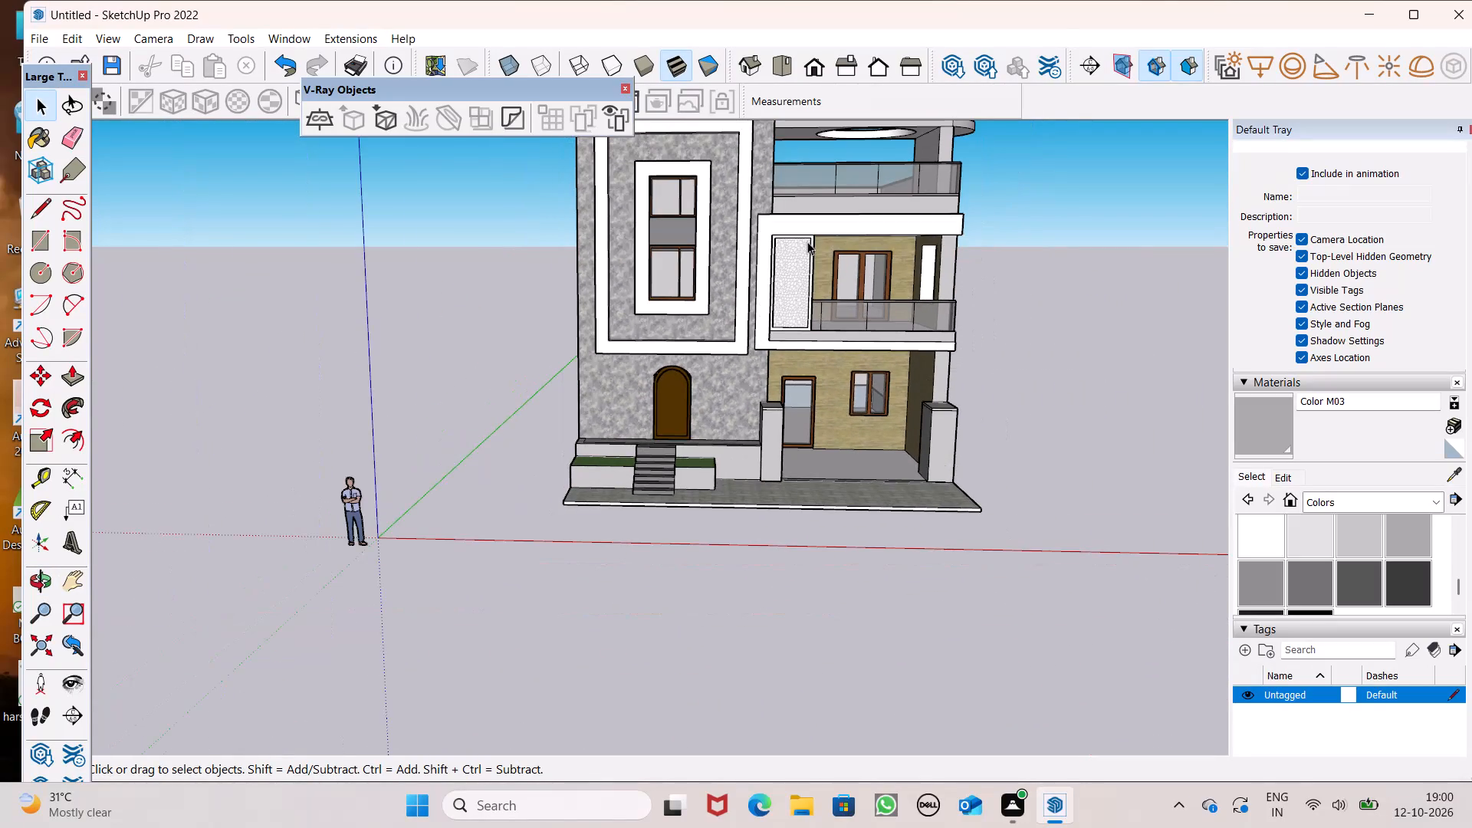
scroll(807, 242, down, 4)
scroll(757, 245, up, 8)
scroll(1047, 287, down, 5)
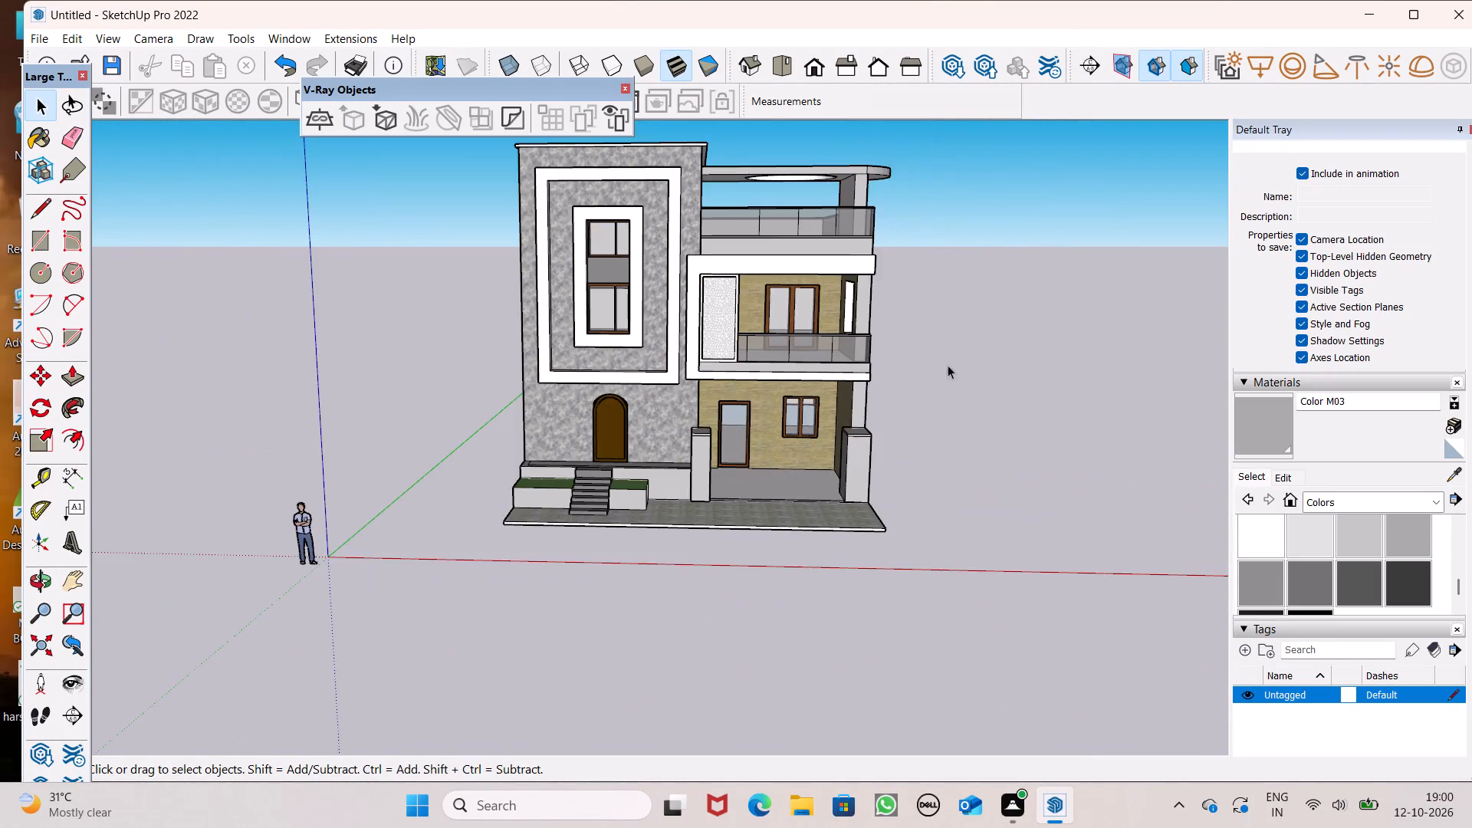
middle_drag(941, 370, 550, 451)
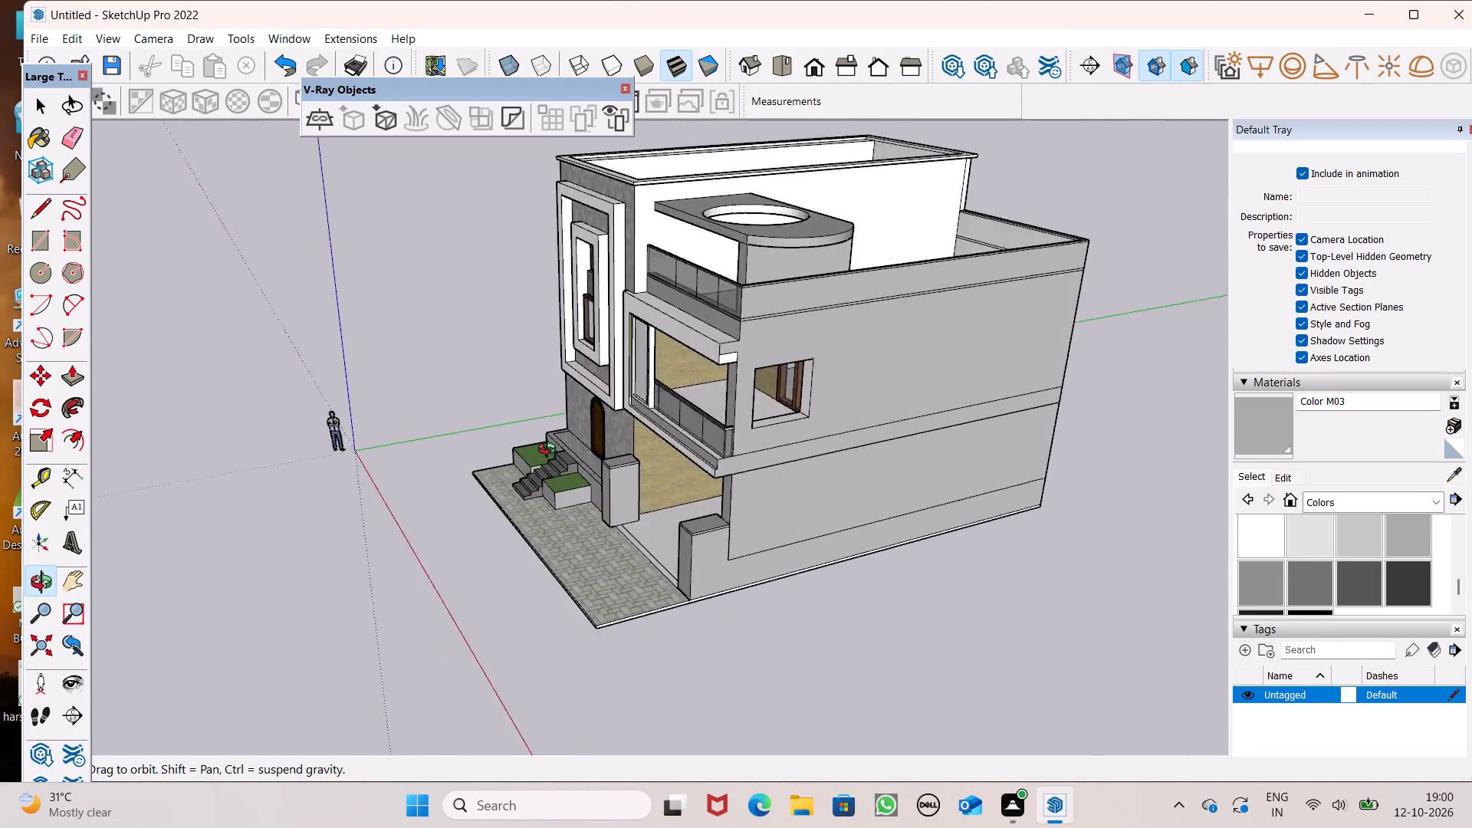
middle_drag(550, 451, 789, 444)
Paint the first-floor balcony floor and the ground-floor porch floor with Granite Tile from the Tile materials.
click(1421, 503)
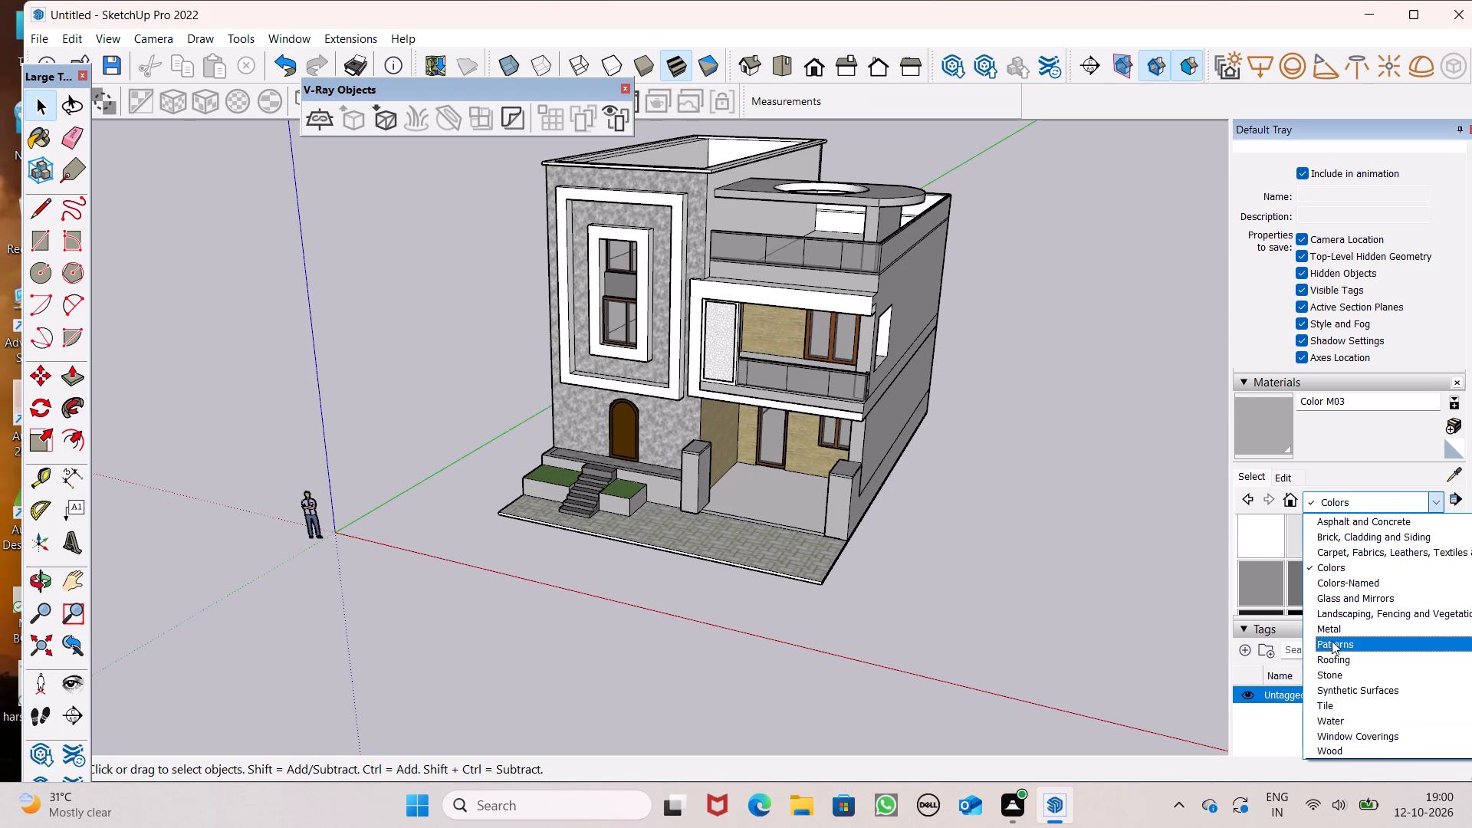
click(1352, 611)
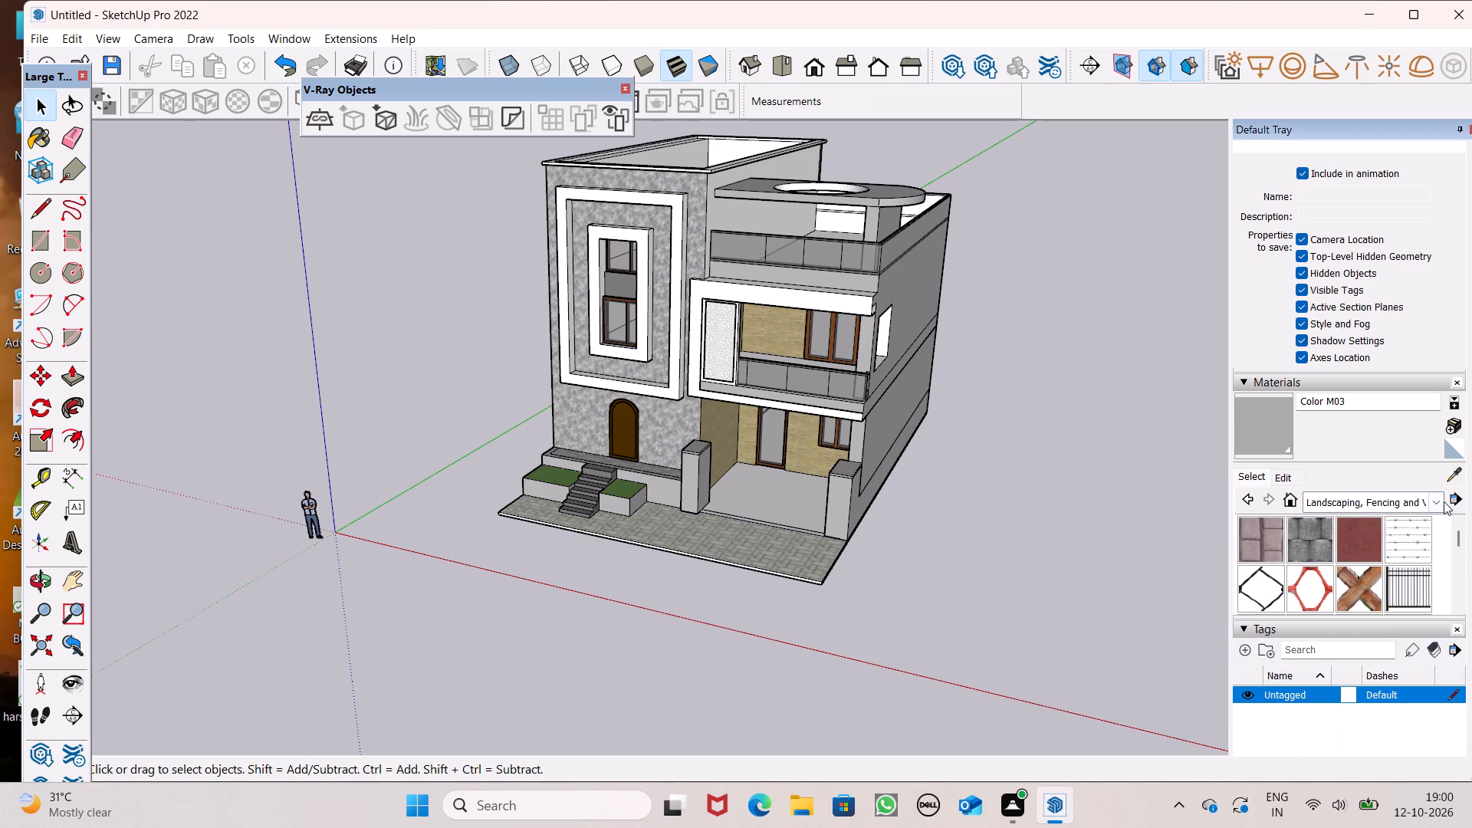
click(1429, 498)
click(1355, 711)
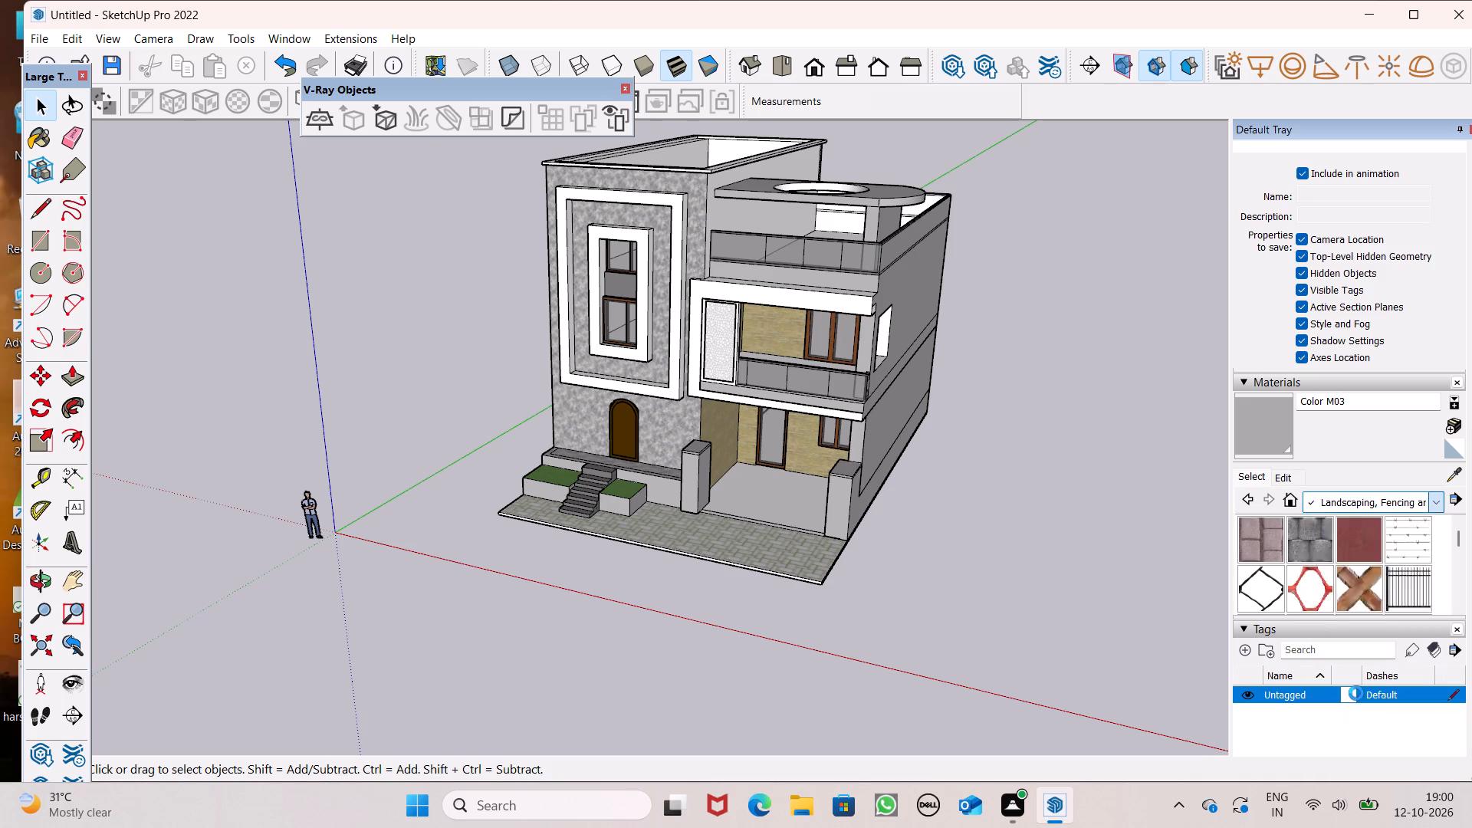
scroll(1365, 619, down, 1)
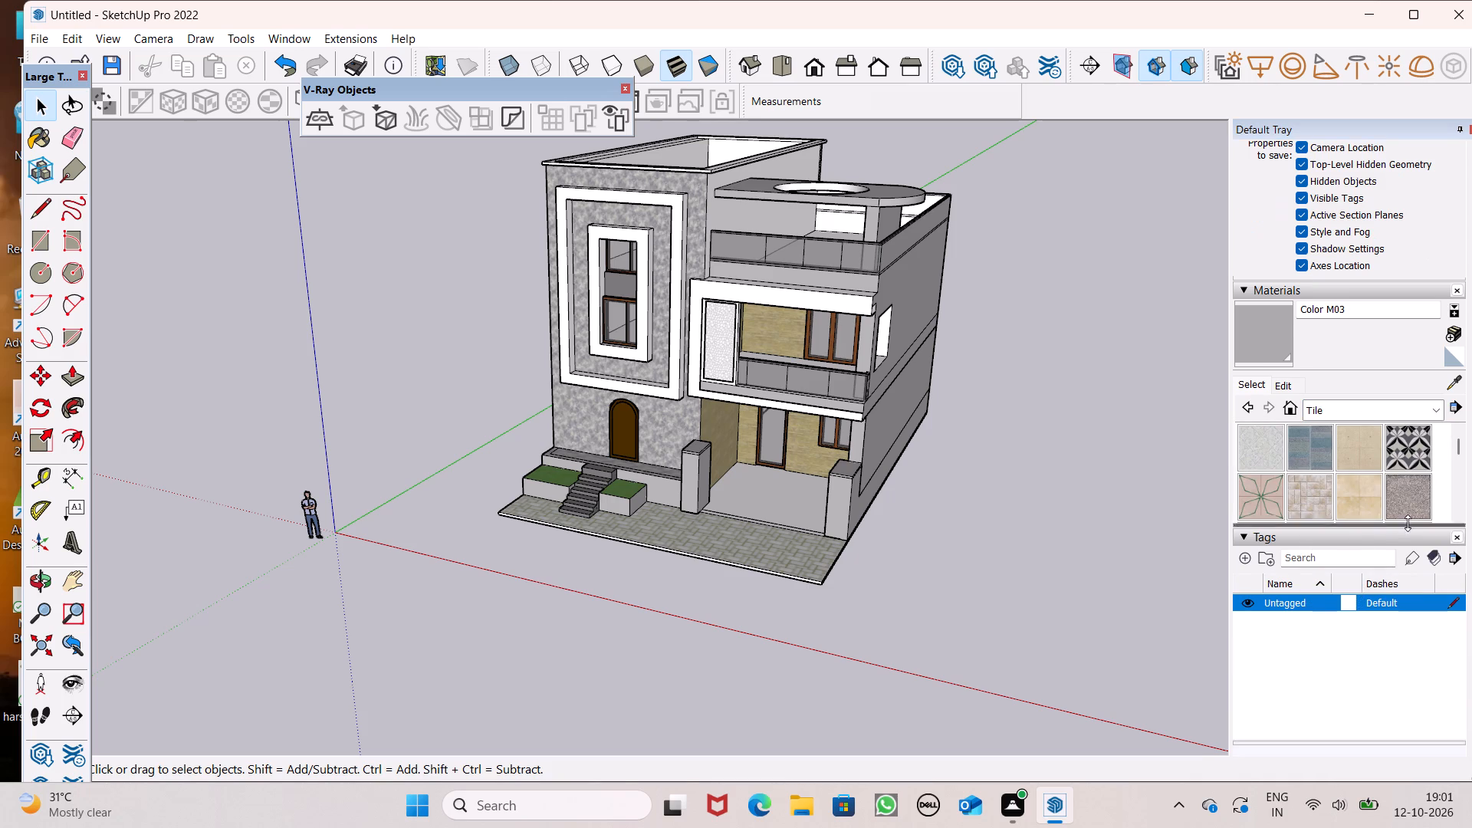
click(1413, 501)
scroll(767, 374, up, 9)
middle_drag(780, 359, 788, 392)
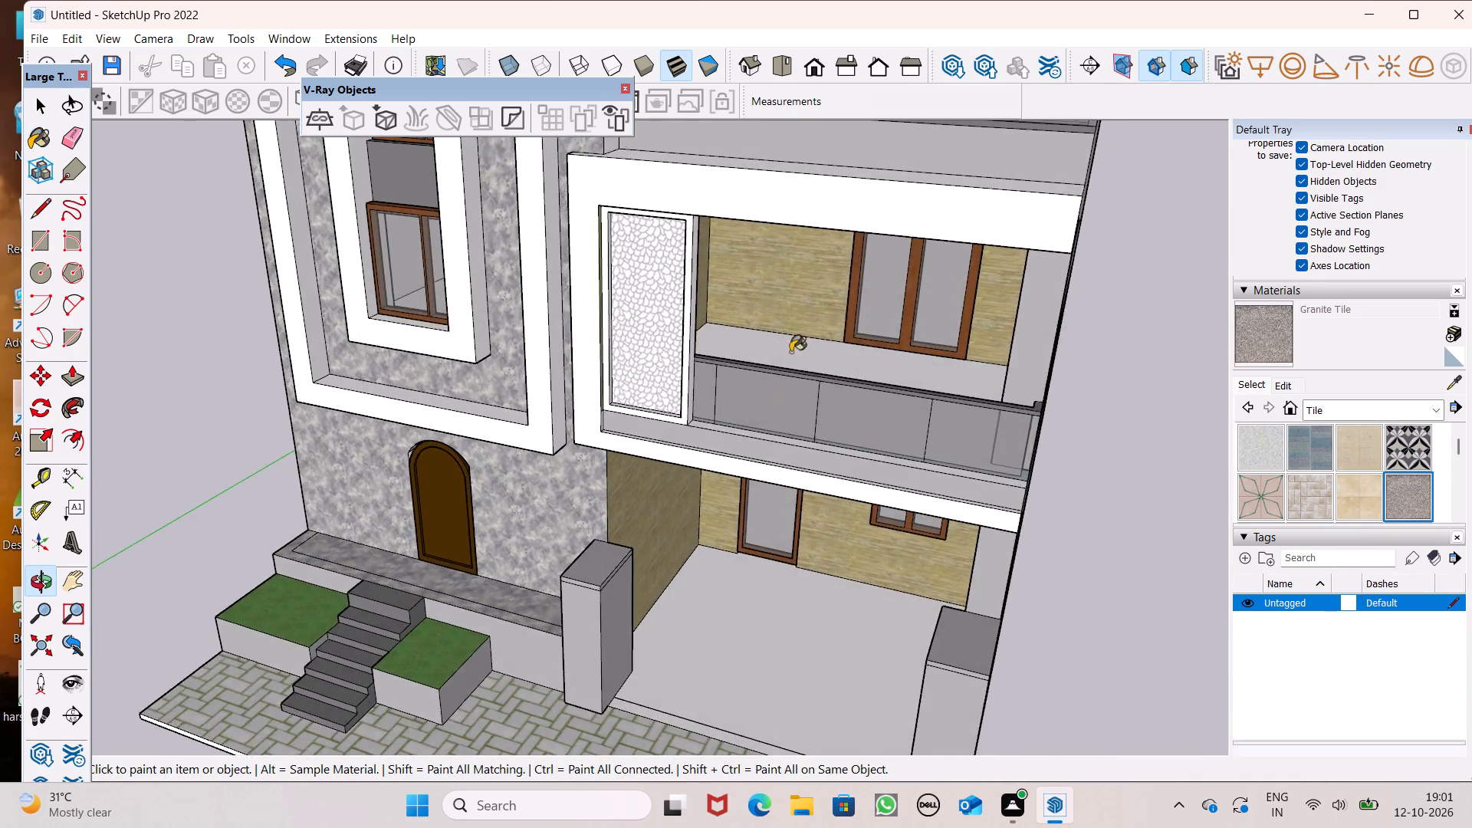
scroll(790, 335, up, 4)
click(782, 359)
scroll(819, 346, down, 4)
click(822, 649)
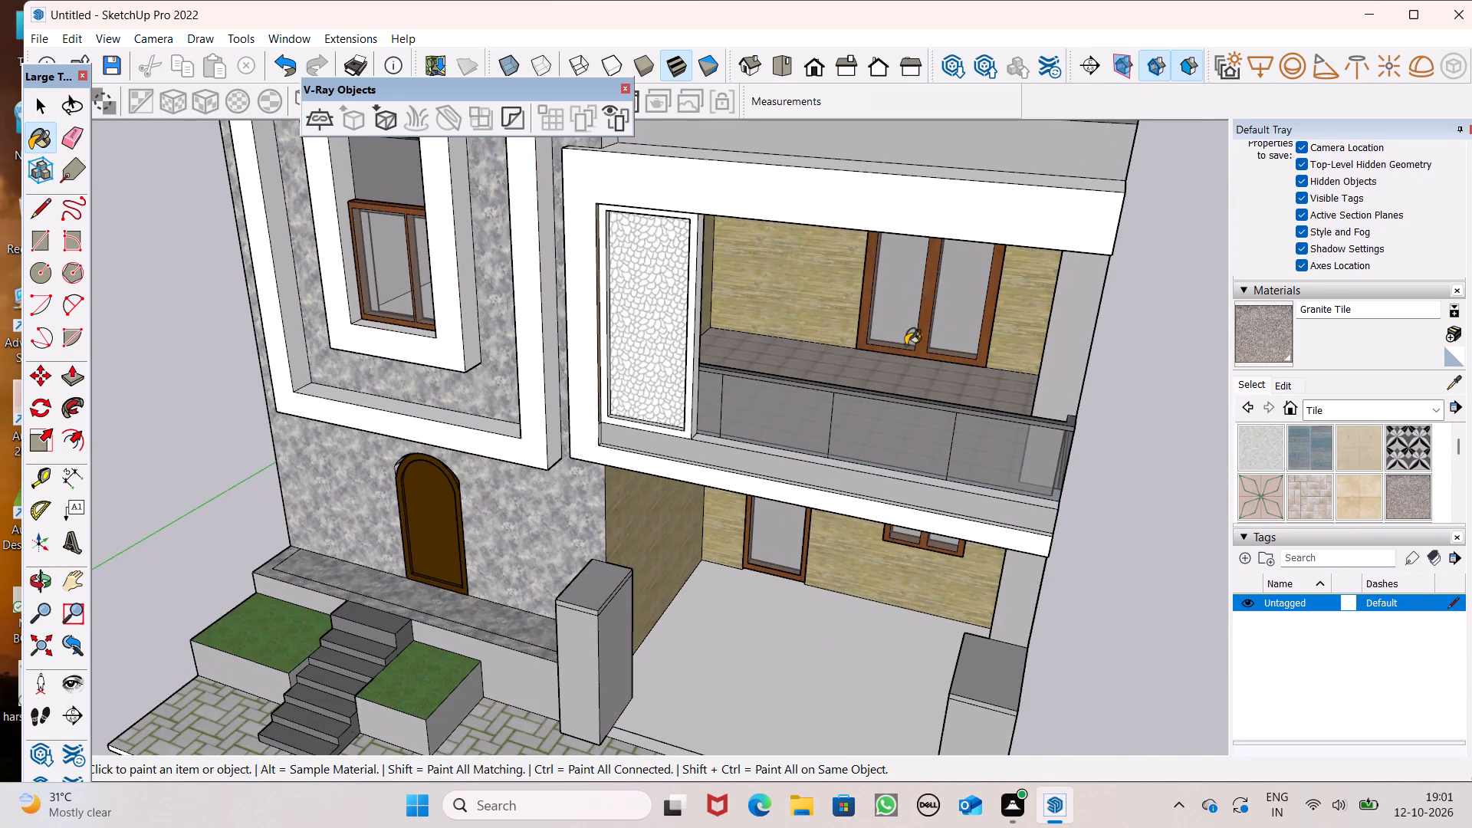
scroll(909, 356, down, 3)
scroll(842, 633, up, 1)
middle_drag(842, 633, 945, 451)
scroll(934, 511, down, 2)
middle_drag(941, 573, 948, 623)
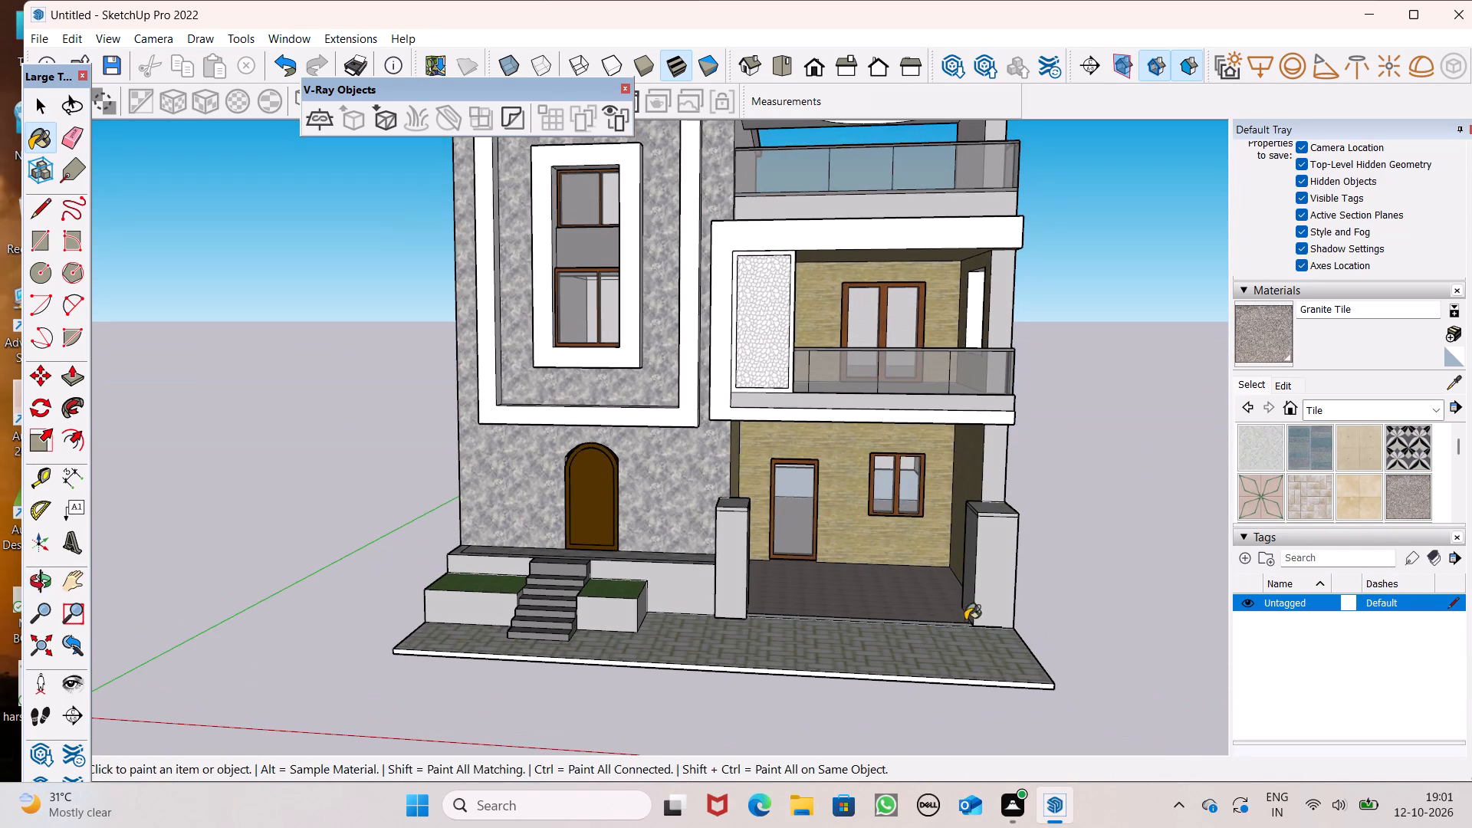
key(space)
Maximize the modelling window.
scroll(350, 424, down, 3)
middle_drag(11, 422, 31, 393)
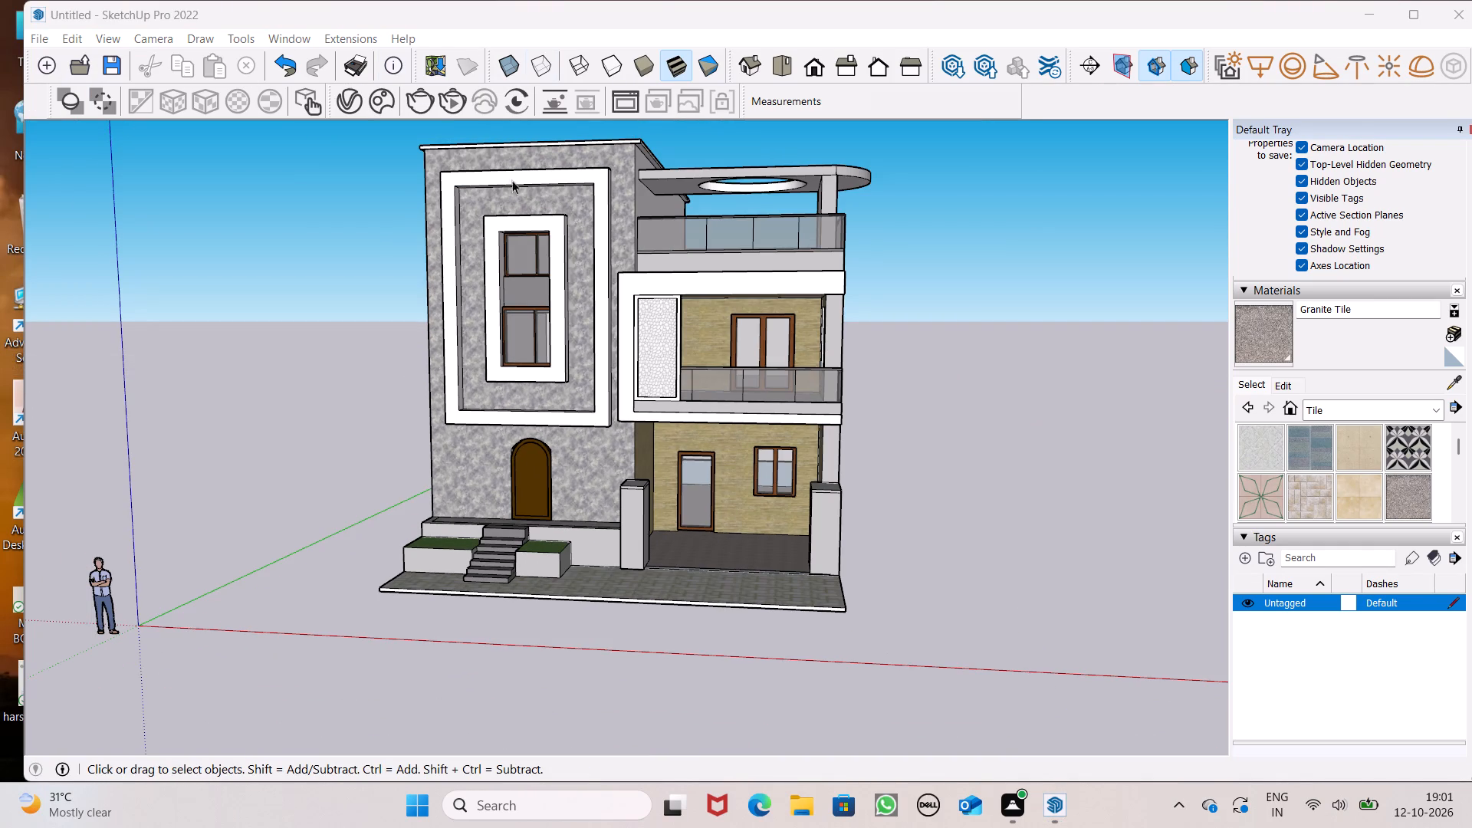
scroll(352, 538, down, 5)
scroll(678, 642, up, 5)
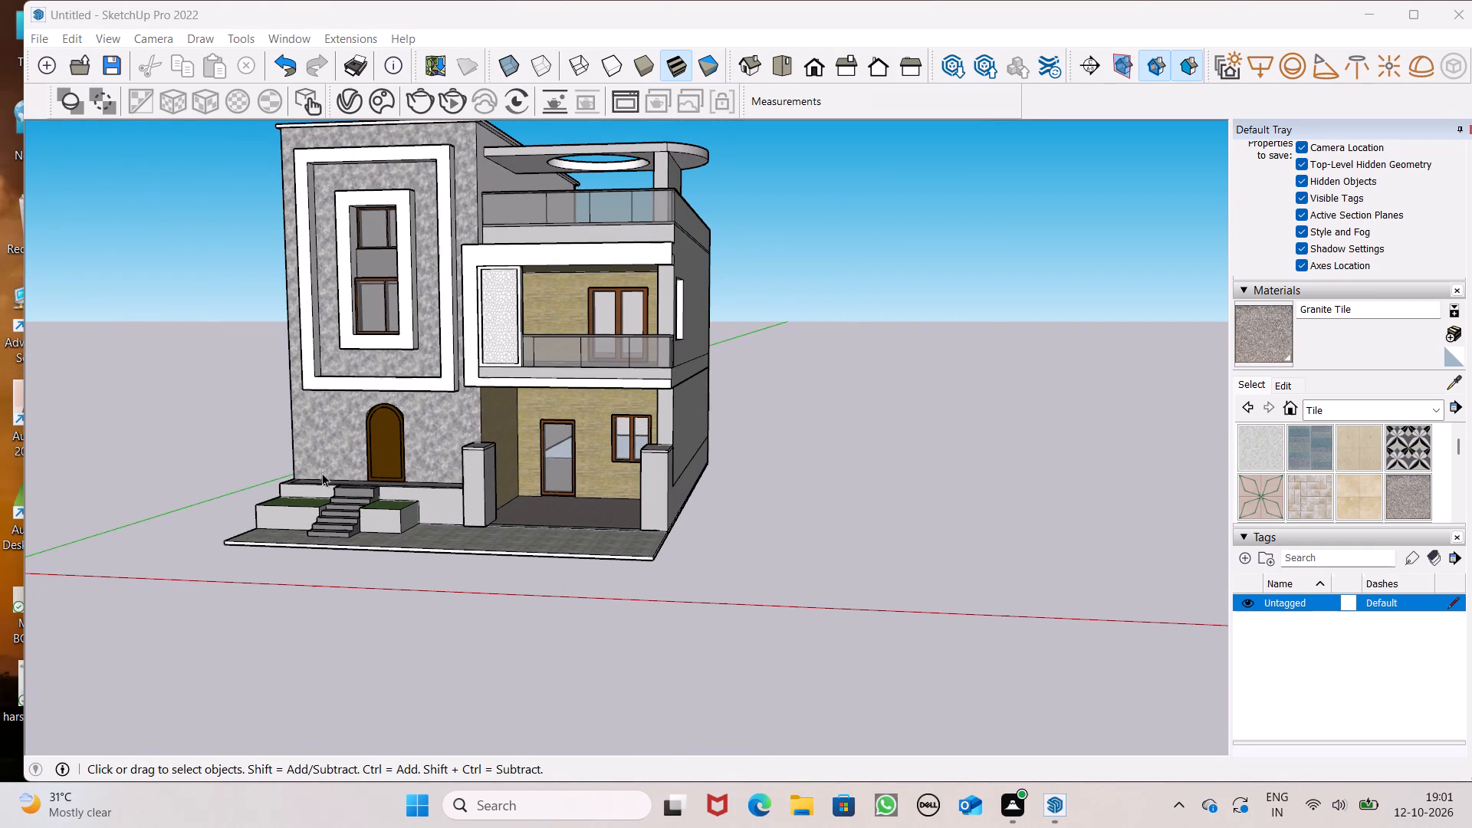
click(1422, 18)
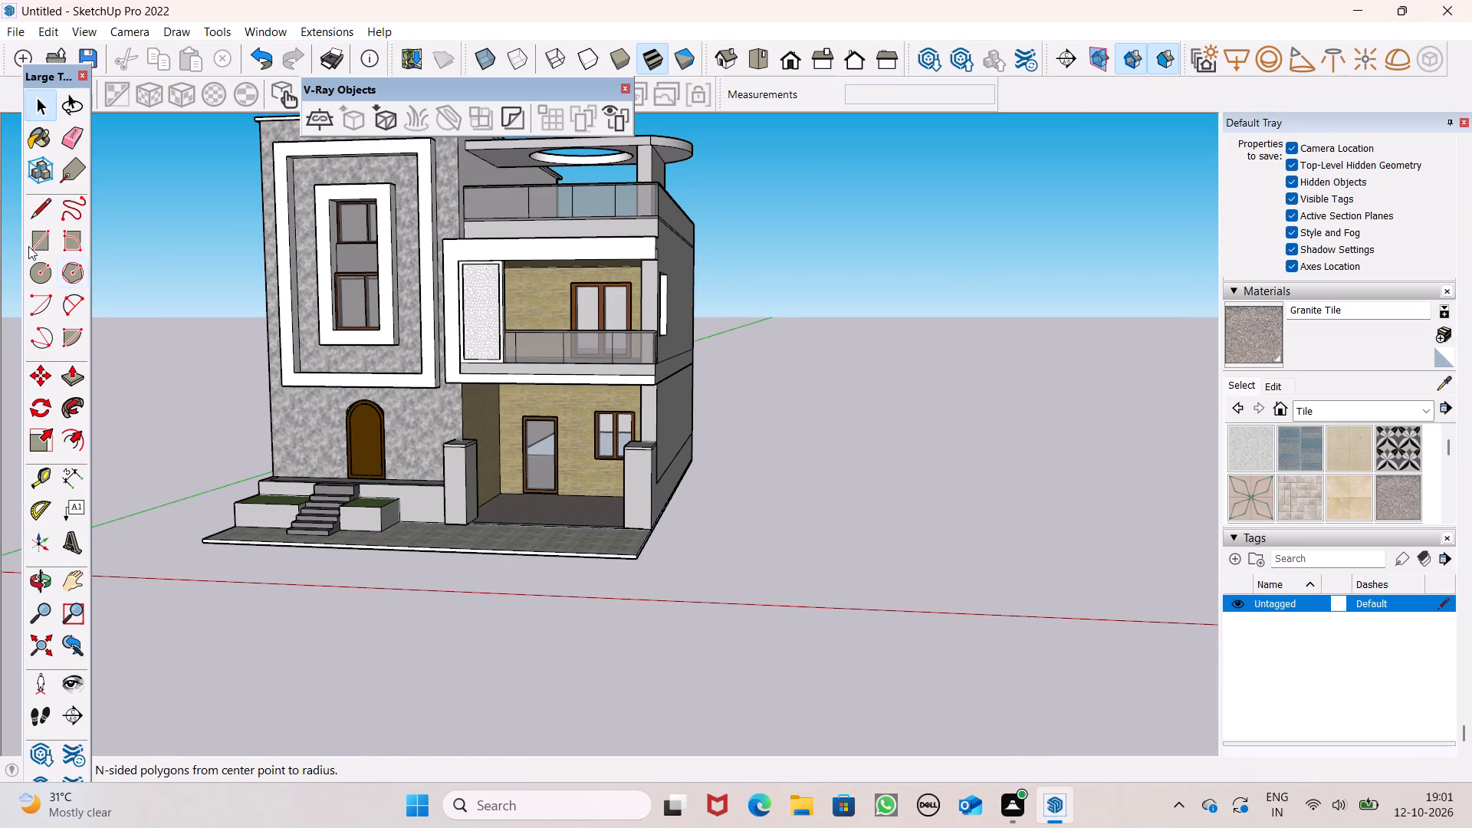
Draw an upright rectangle about 16' 2" by 9' 2" on the open ground beside the house, parallel to its front.
click(28, 244)
scroll(681, 491, down, 3)
middle_drag(678, 519, 678, 520)
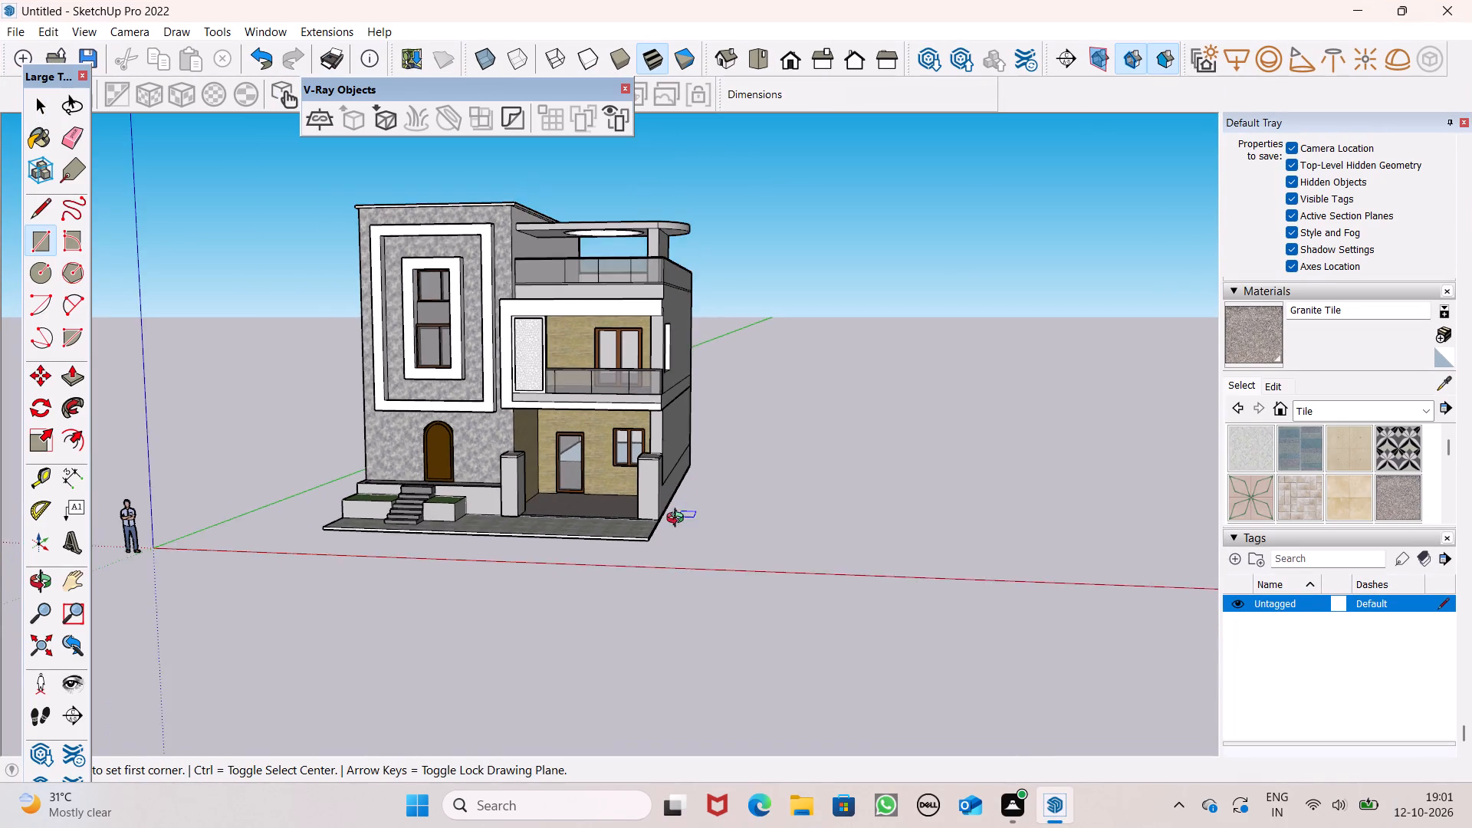
middle_drag(678, 520, 682, 554)
middle_drag(741, 606, 734, 546)
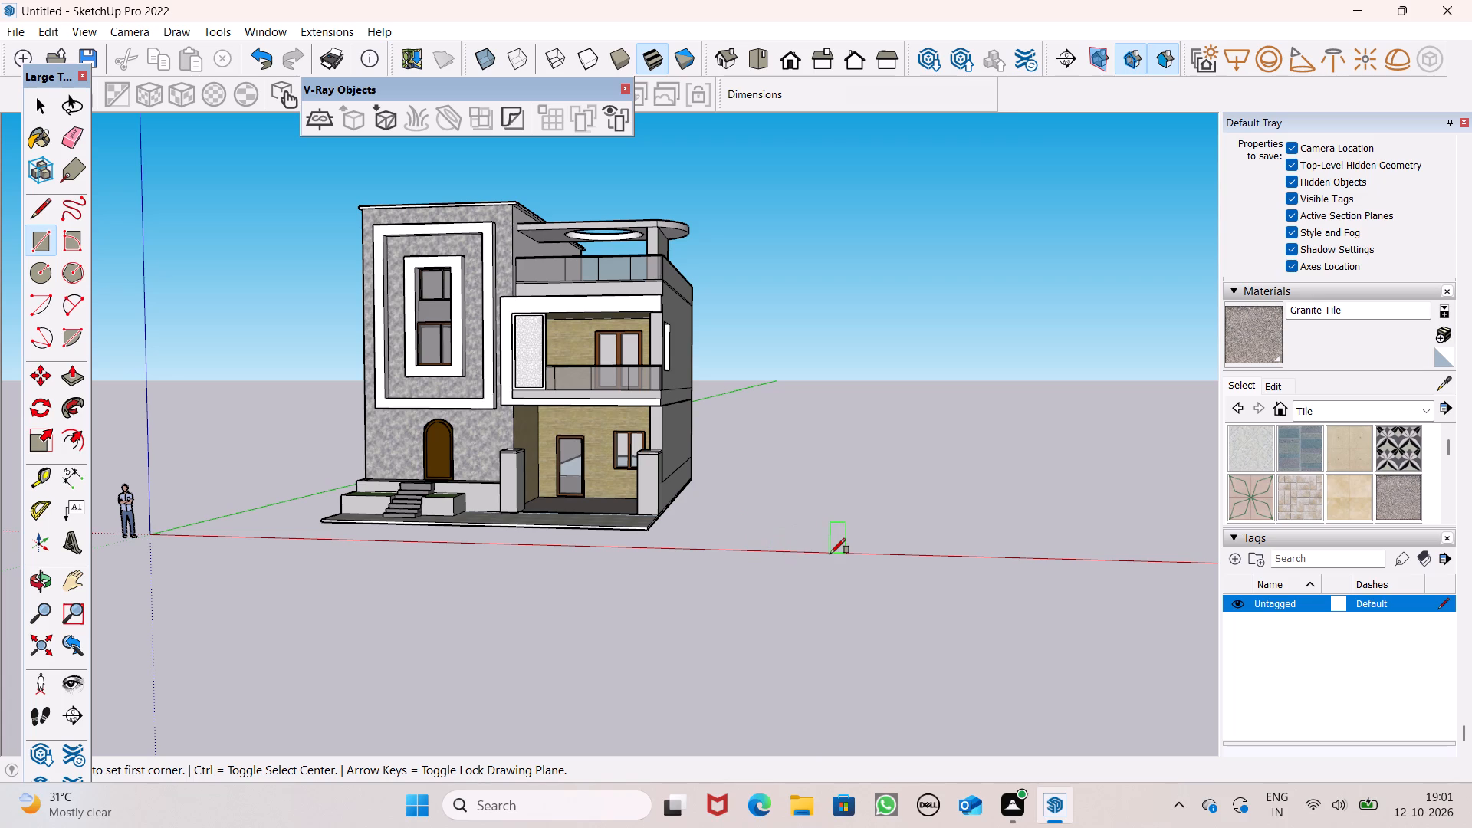
click(816, 455)
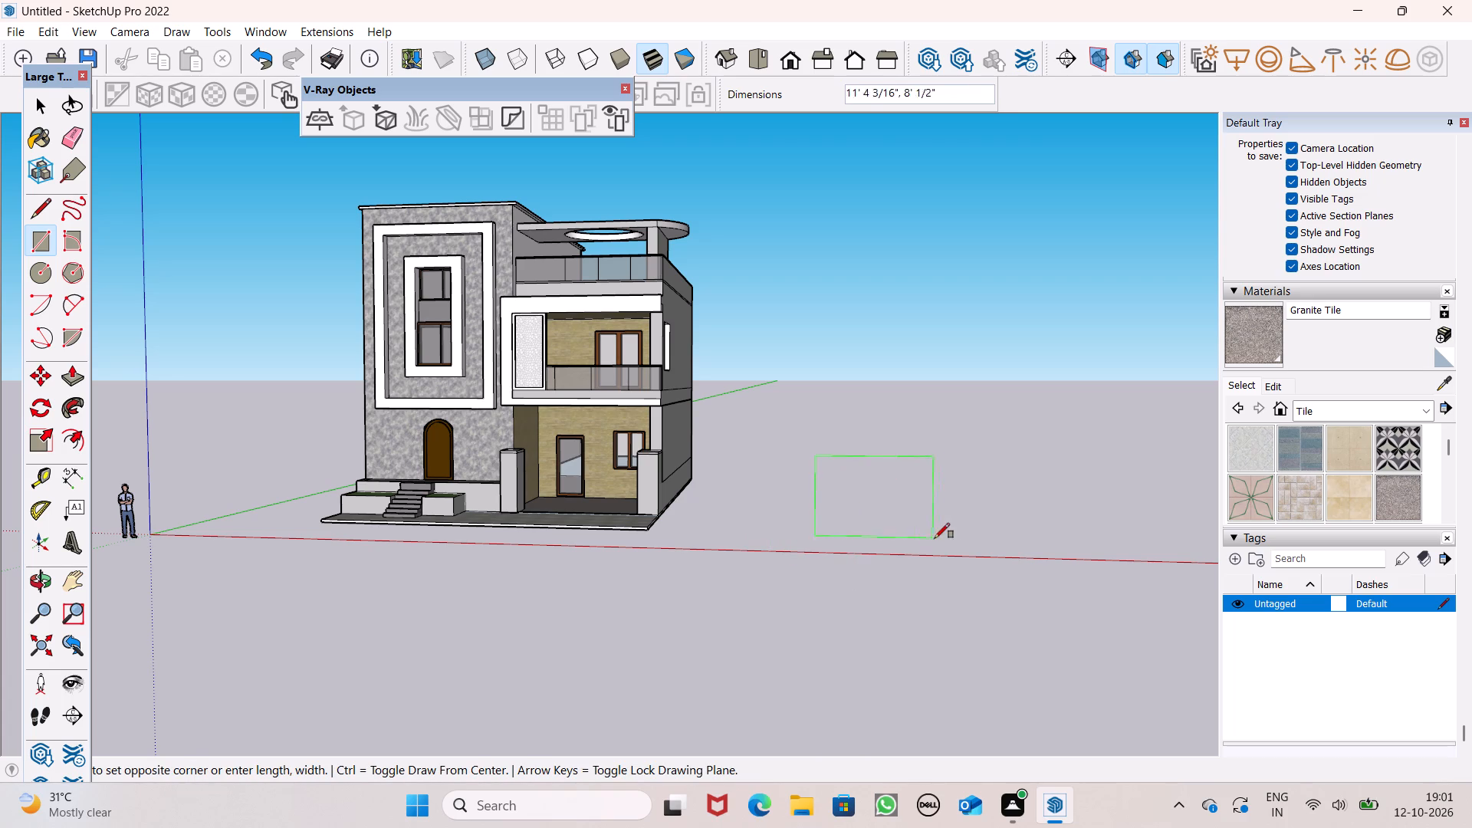
click(984, 550)
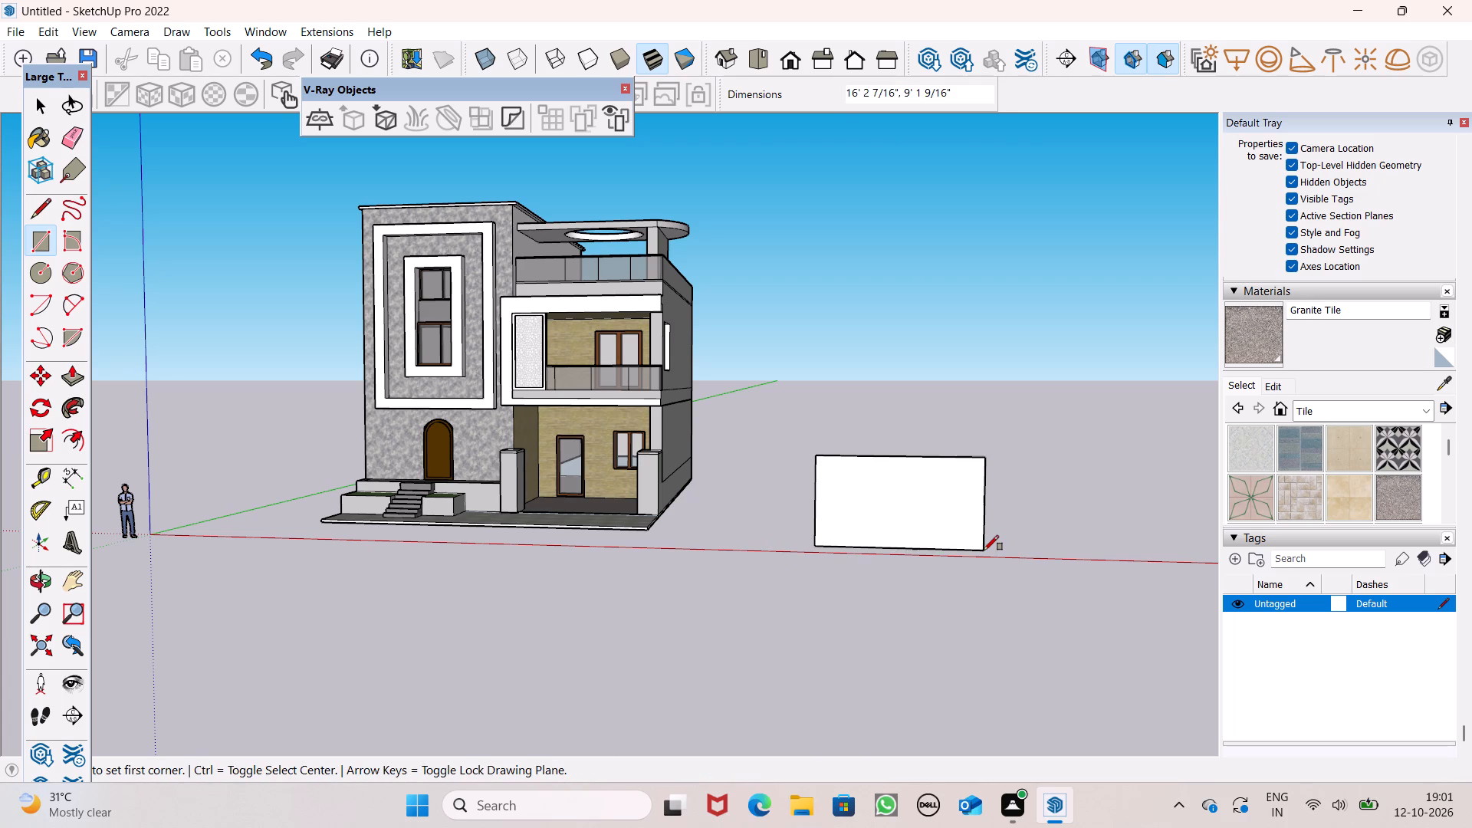
key(space)
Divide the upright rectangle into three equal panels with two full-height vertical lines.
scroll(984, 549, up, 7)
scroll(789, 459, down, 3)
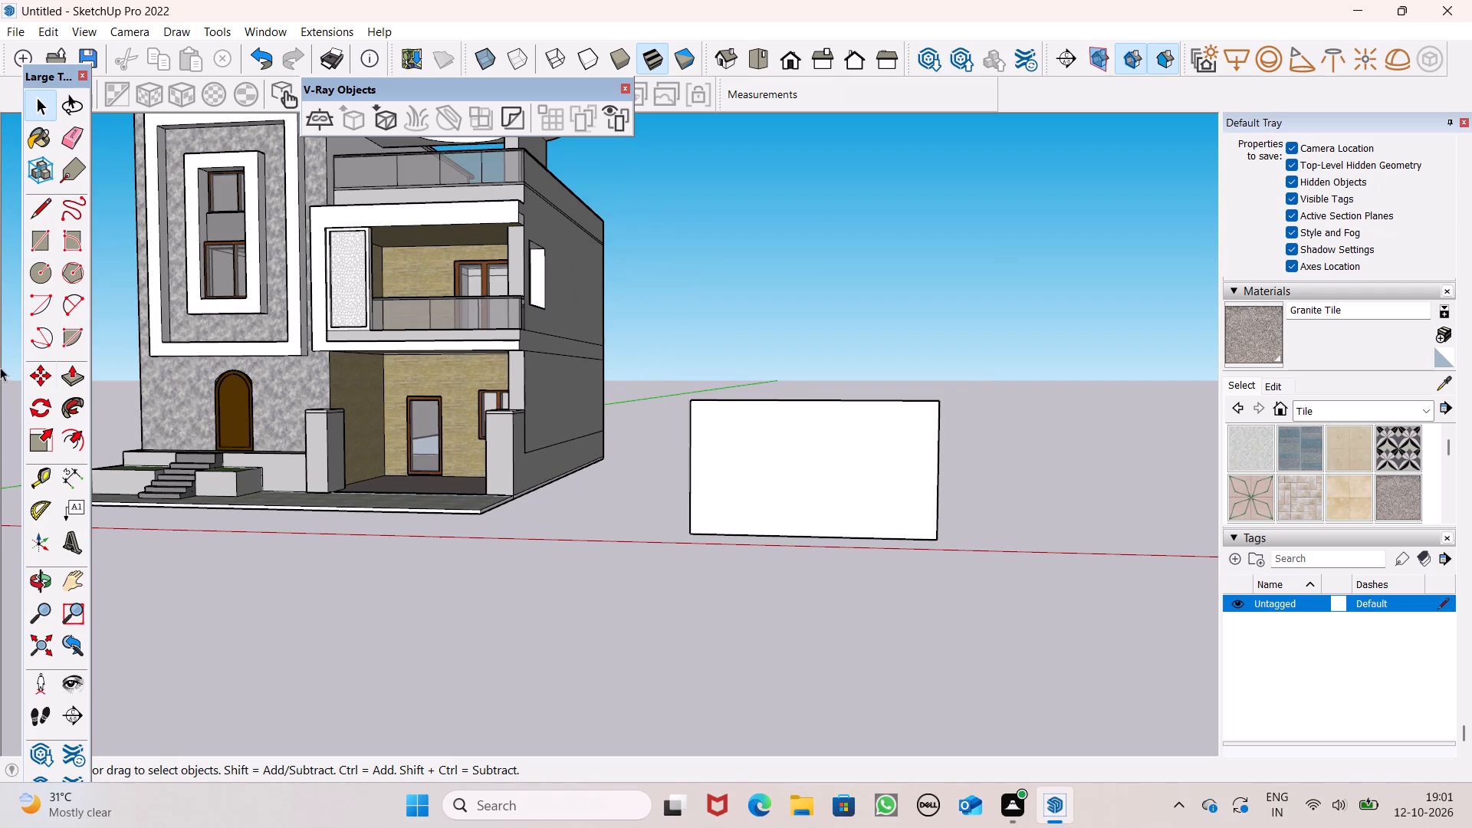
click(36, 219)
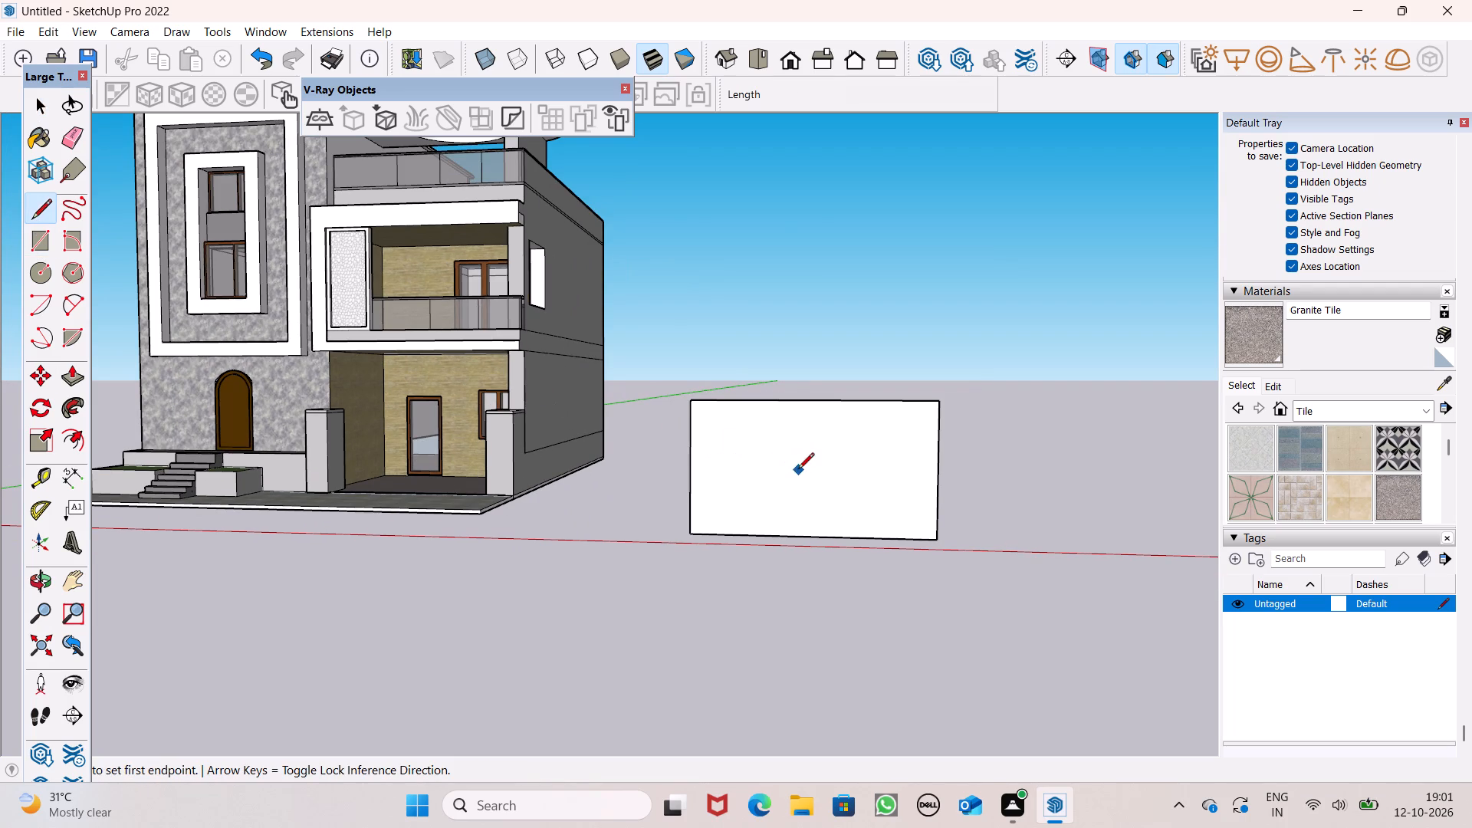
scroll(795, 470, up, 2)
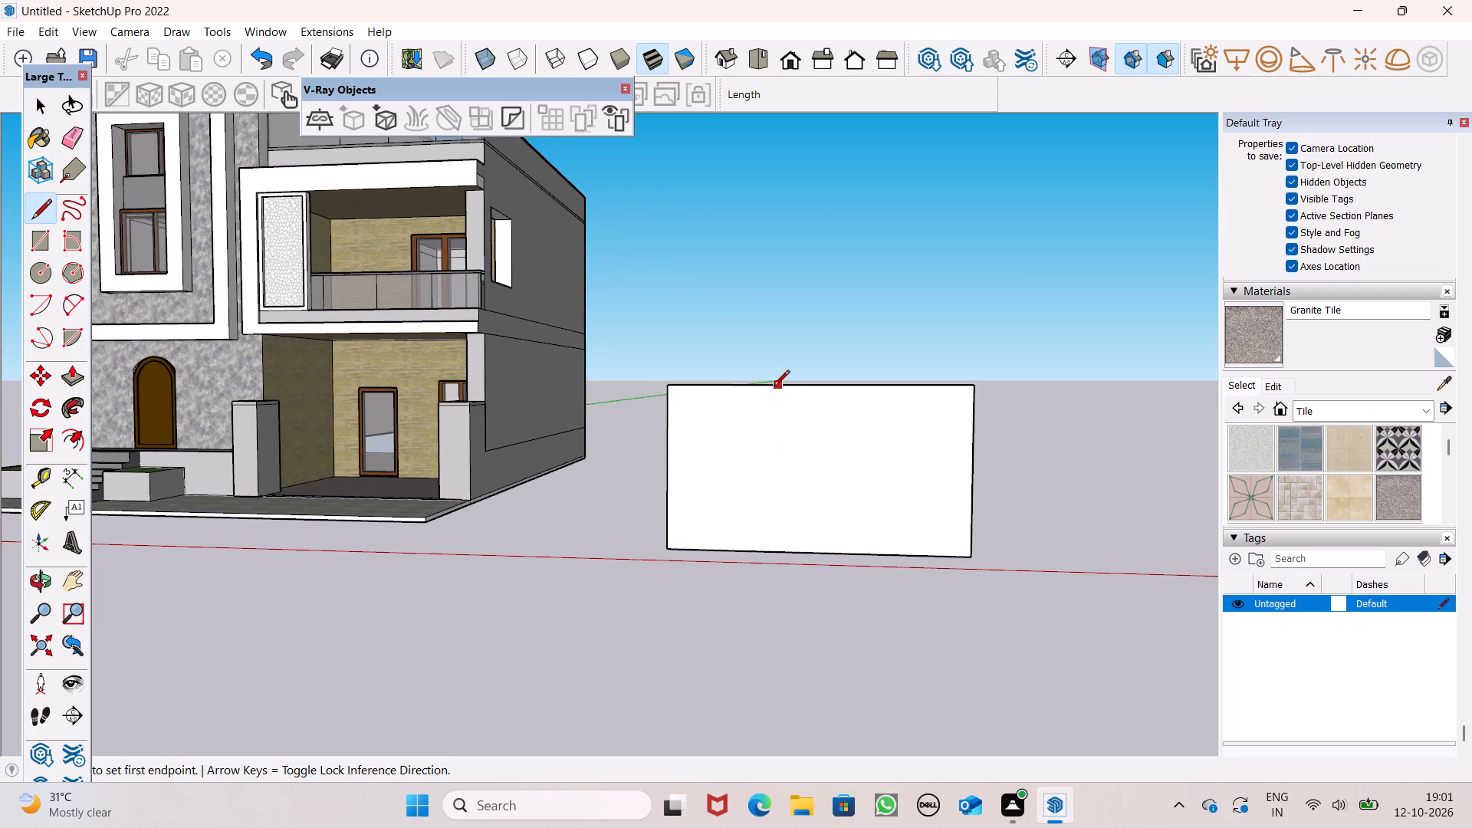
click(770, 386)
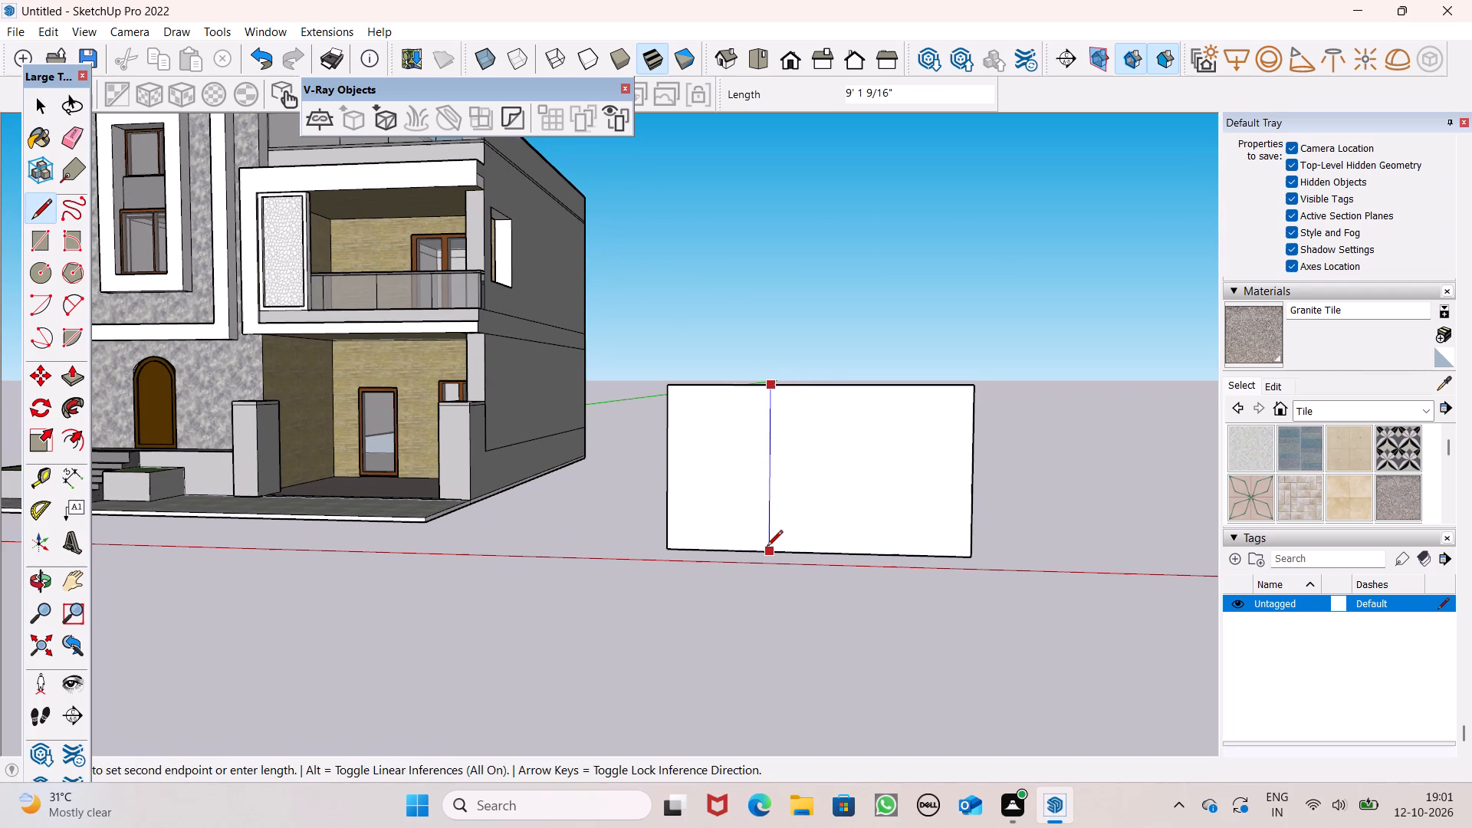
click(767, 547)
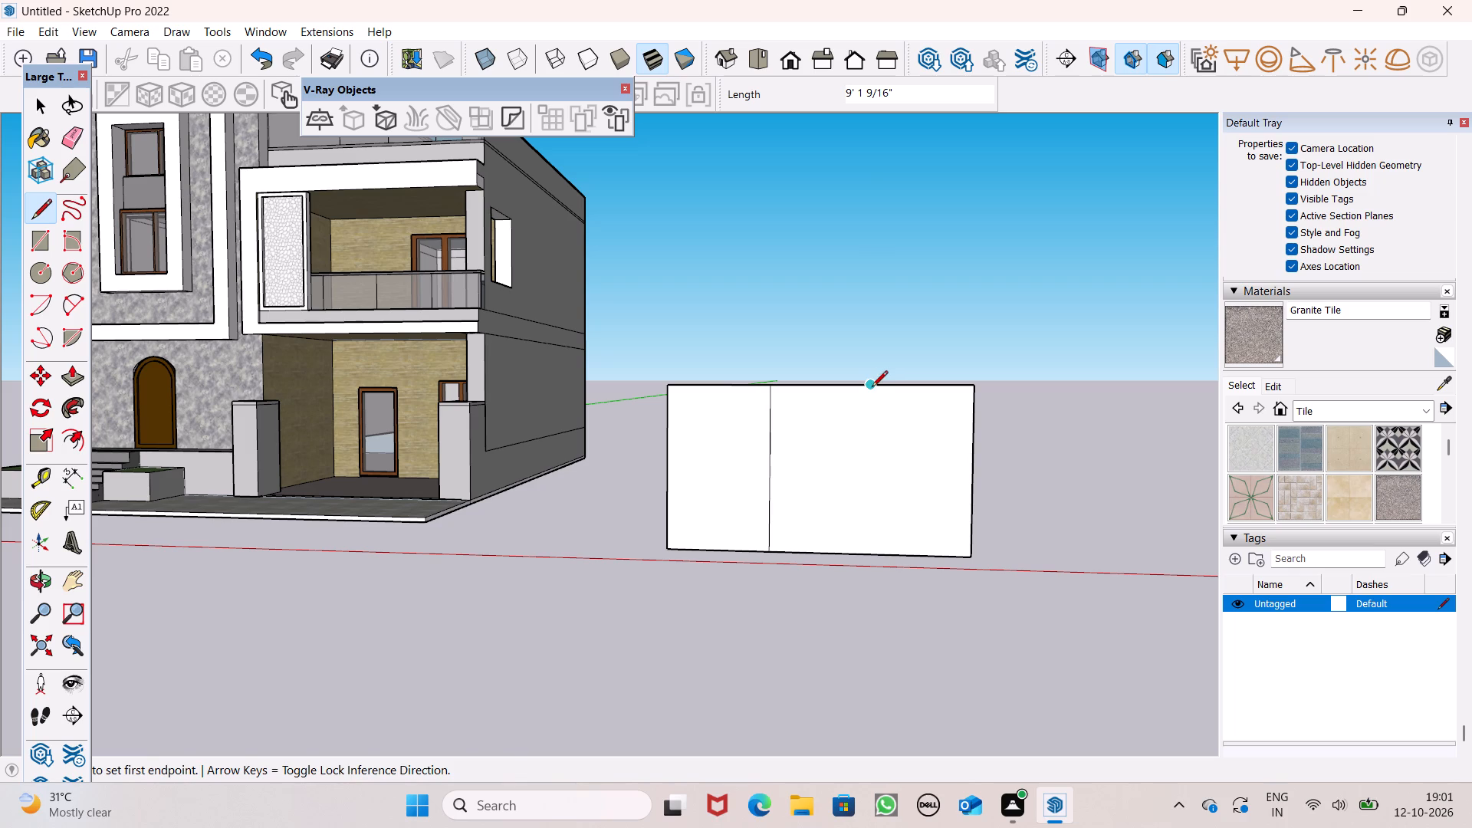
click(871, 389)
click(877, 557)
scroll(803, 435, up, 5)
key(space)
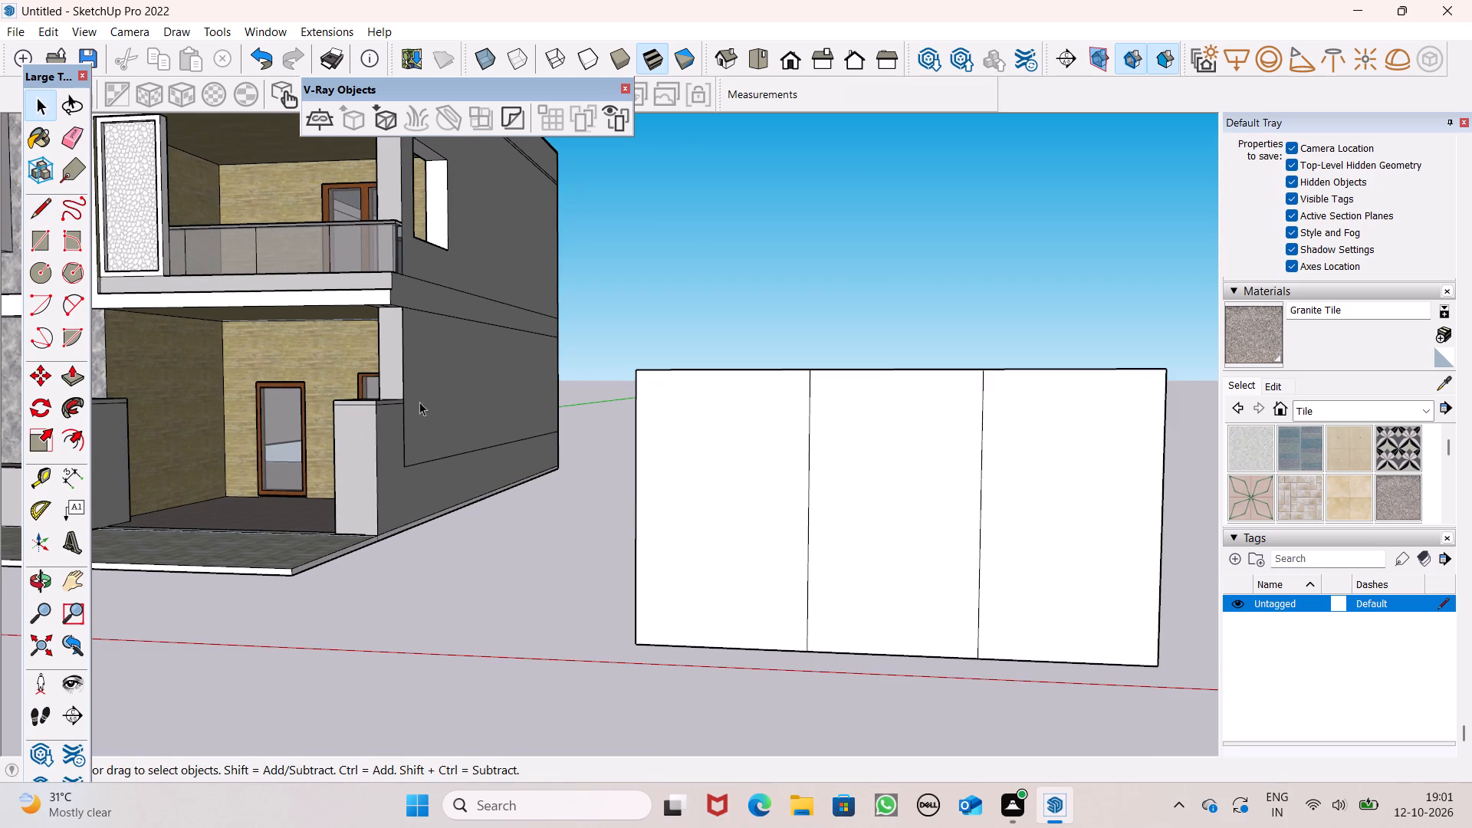
Undo the two dividing lines and offset the rectangle's outline inward about 3 5/16" to form a border.
click(61, 439)
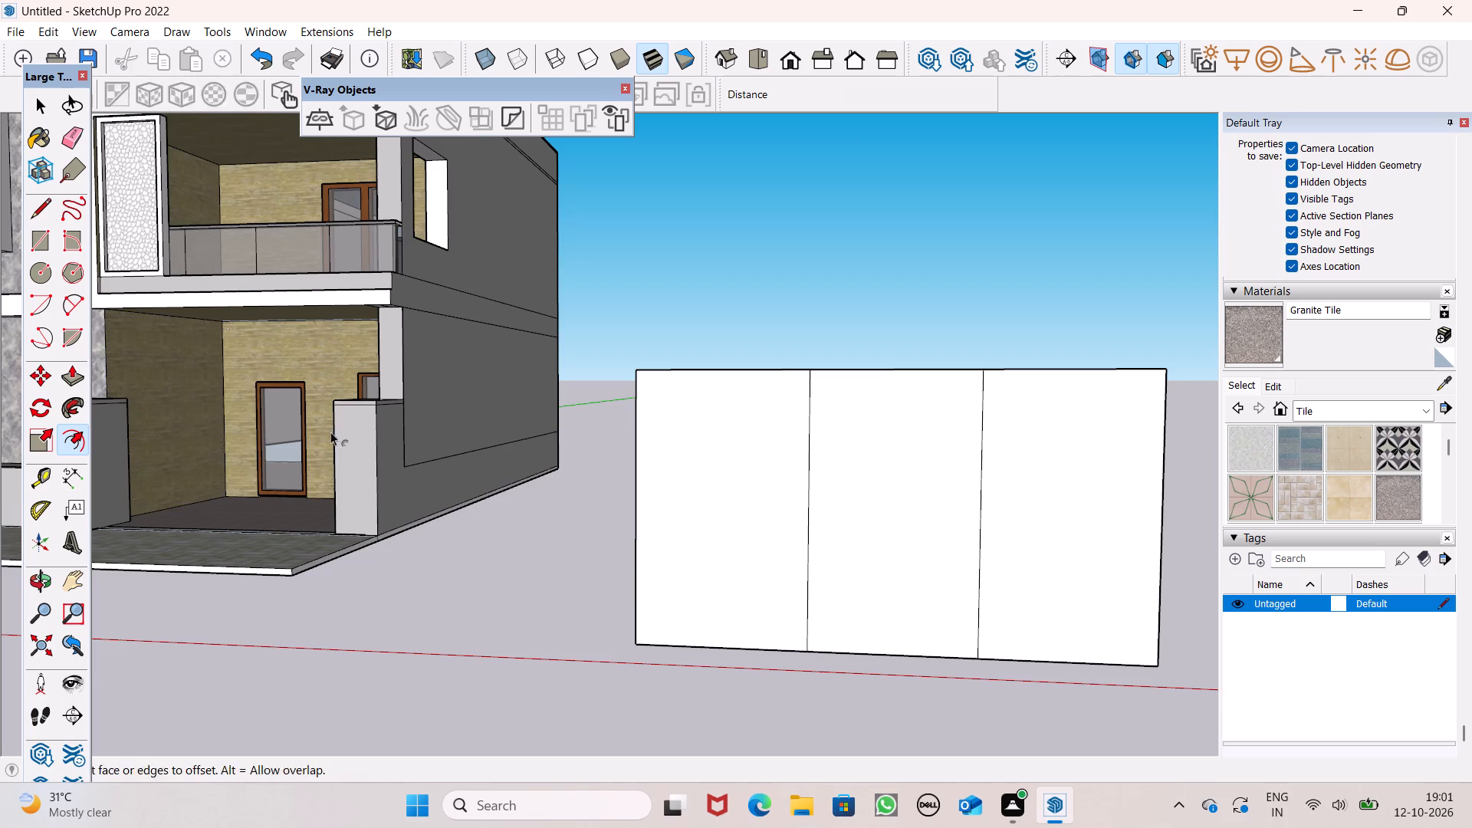
scroll(358, 441, down, 2)
key(ctrl+z)
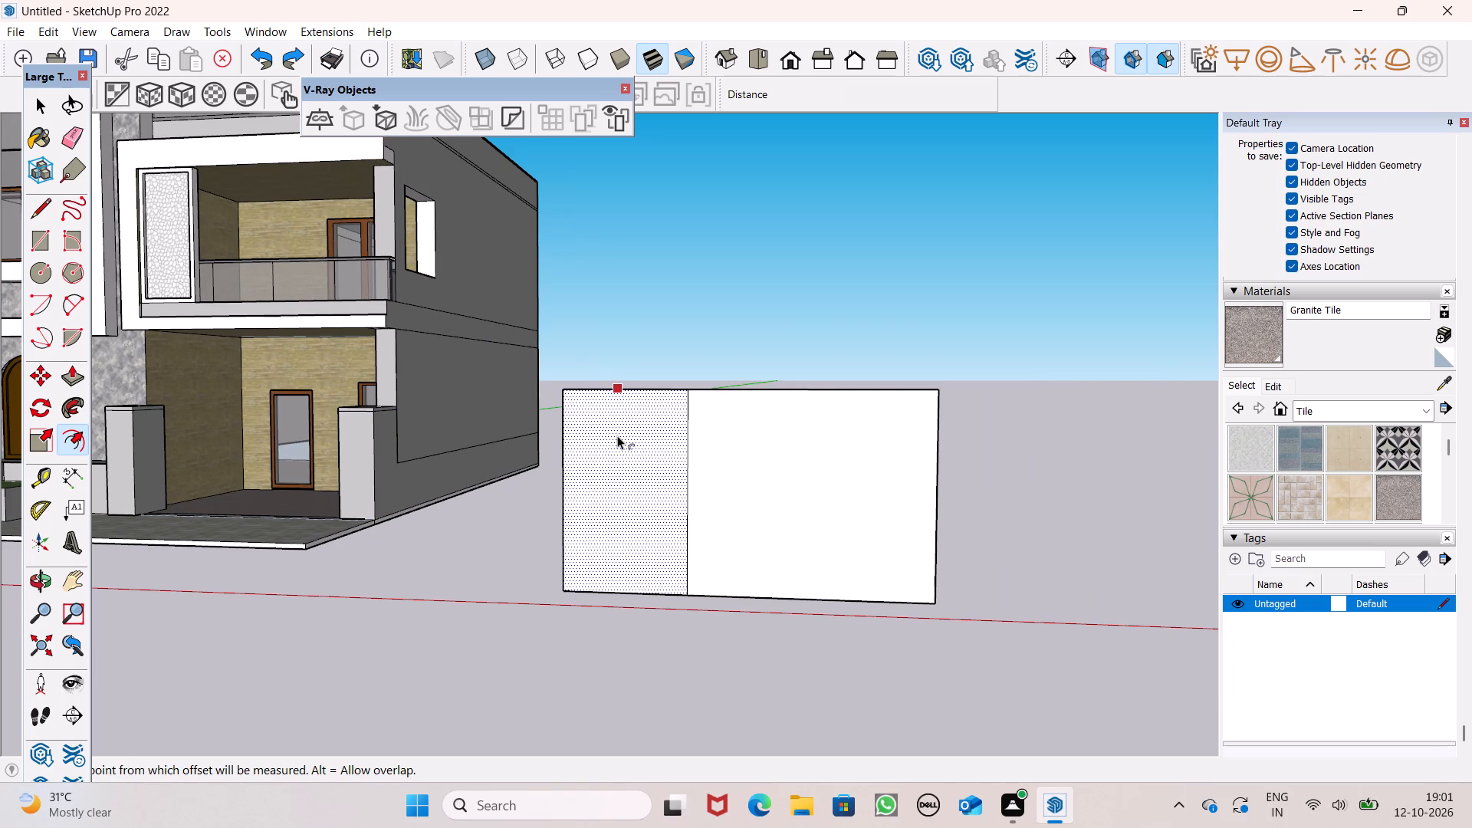
key(ctrl+z)
click(646, 393)
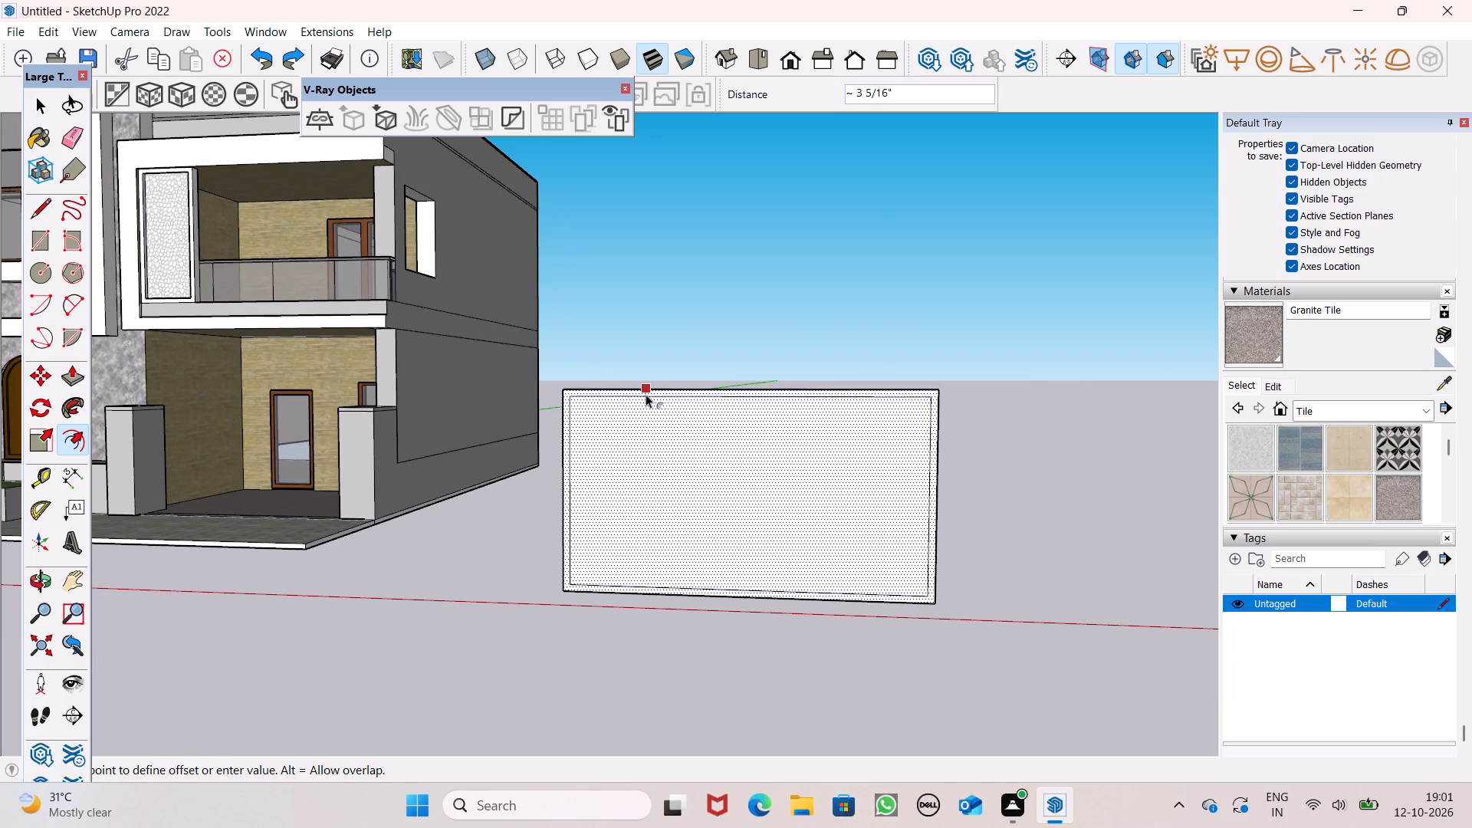
key(space)
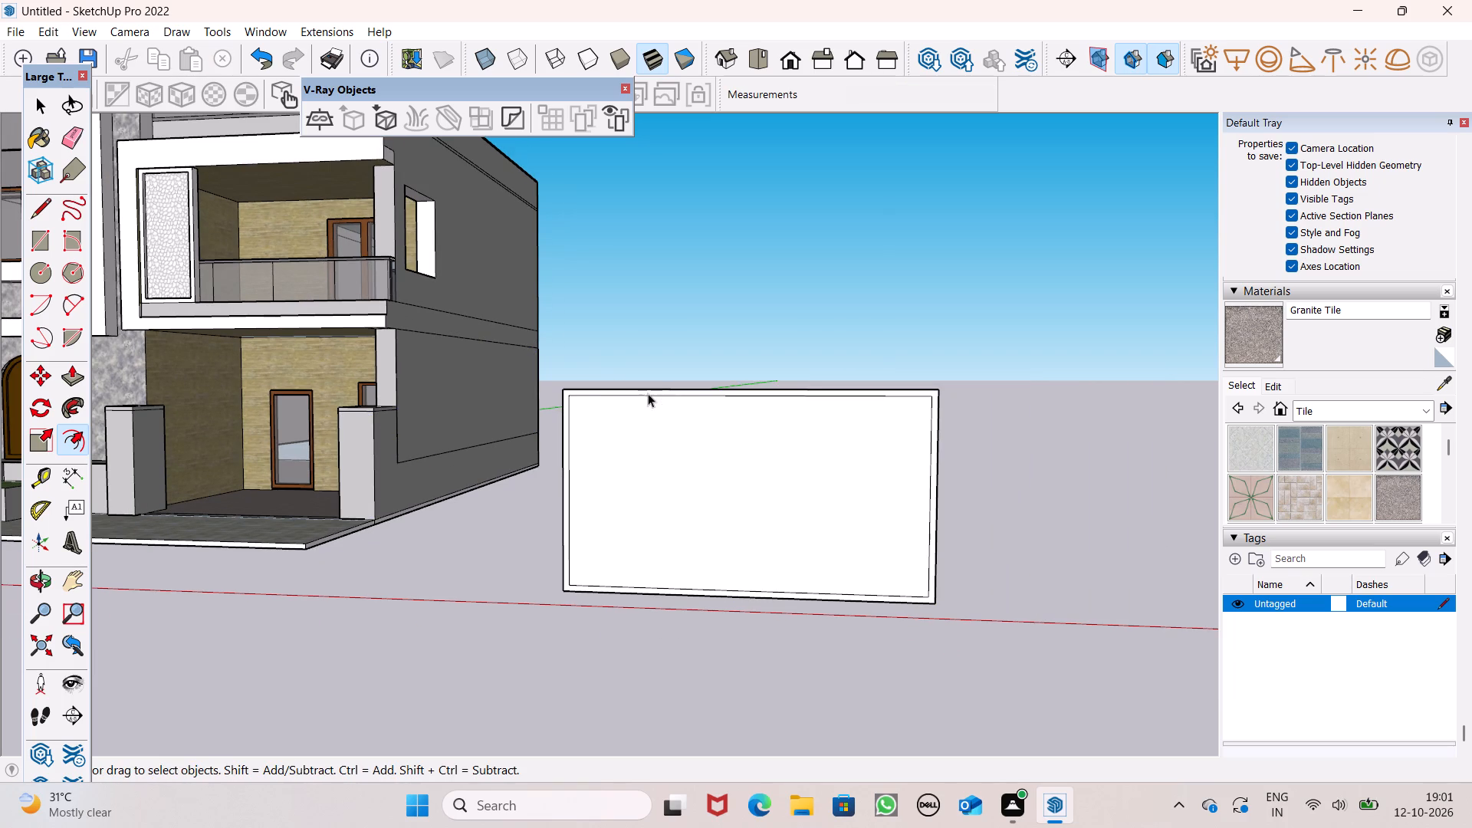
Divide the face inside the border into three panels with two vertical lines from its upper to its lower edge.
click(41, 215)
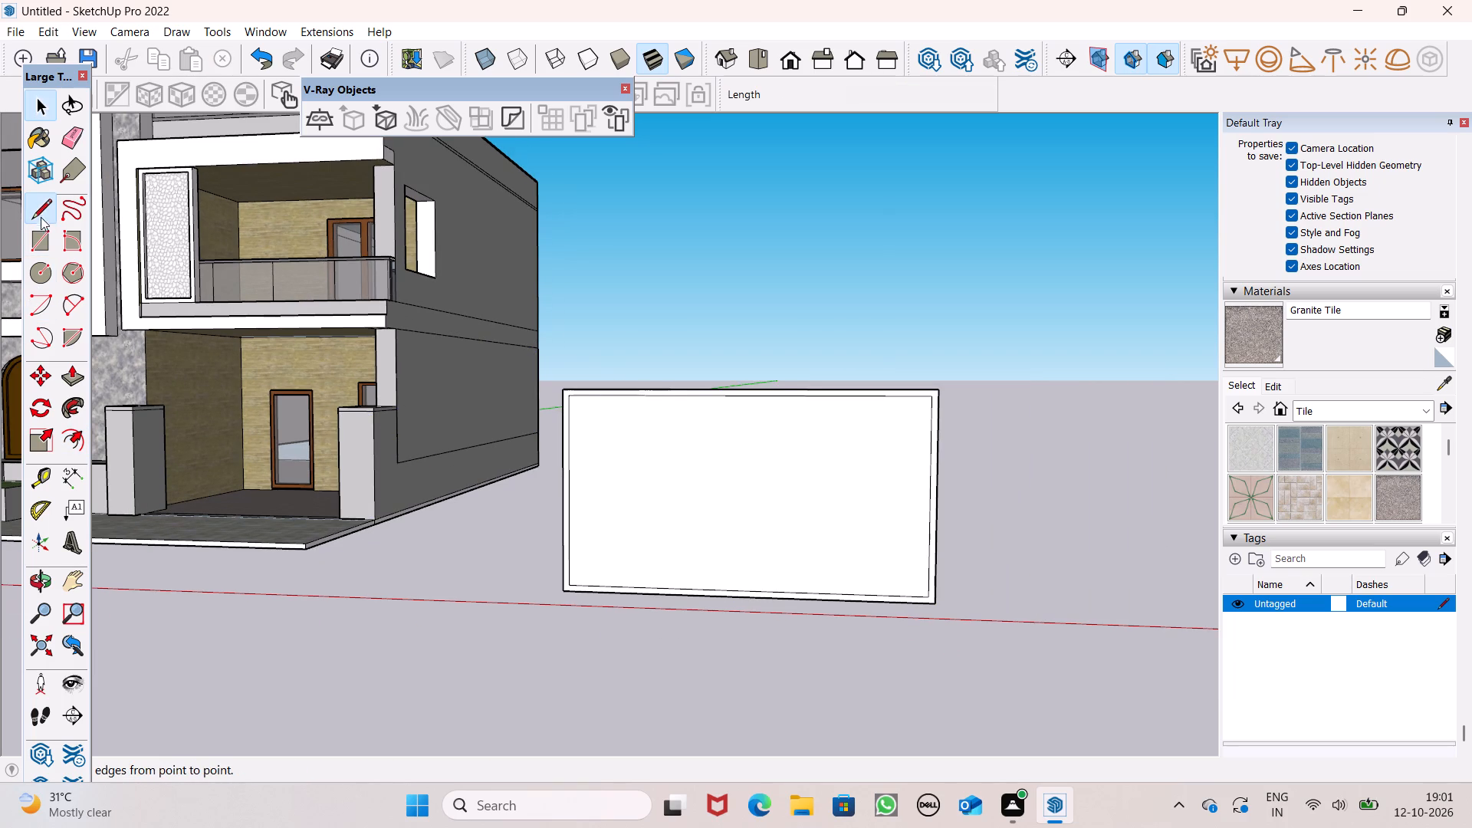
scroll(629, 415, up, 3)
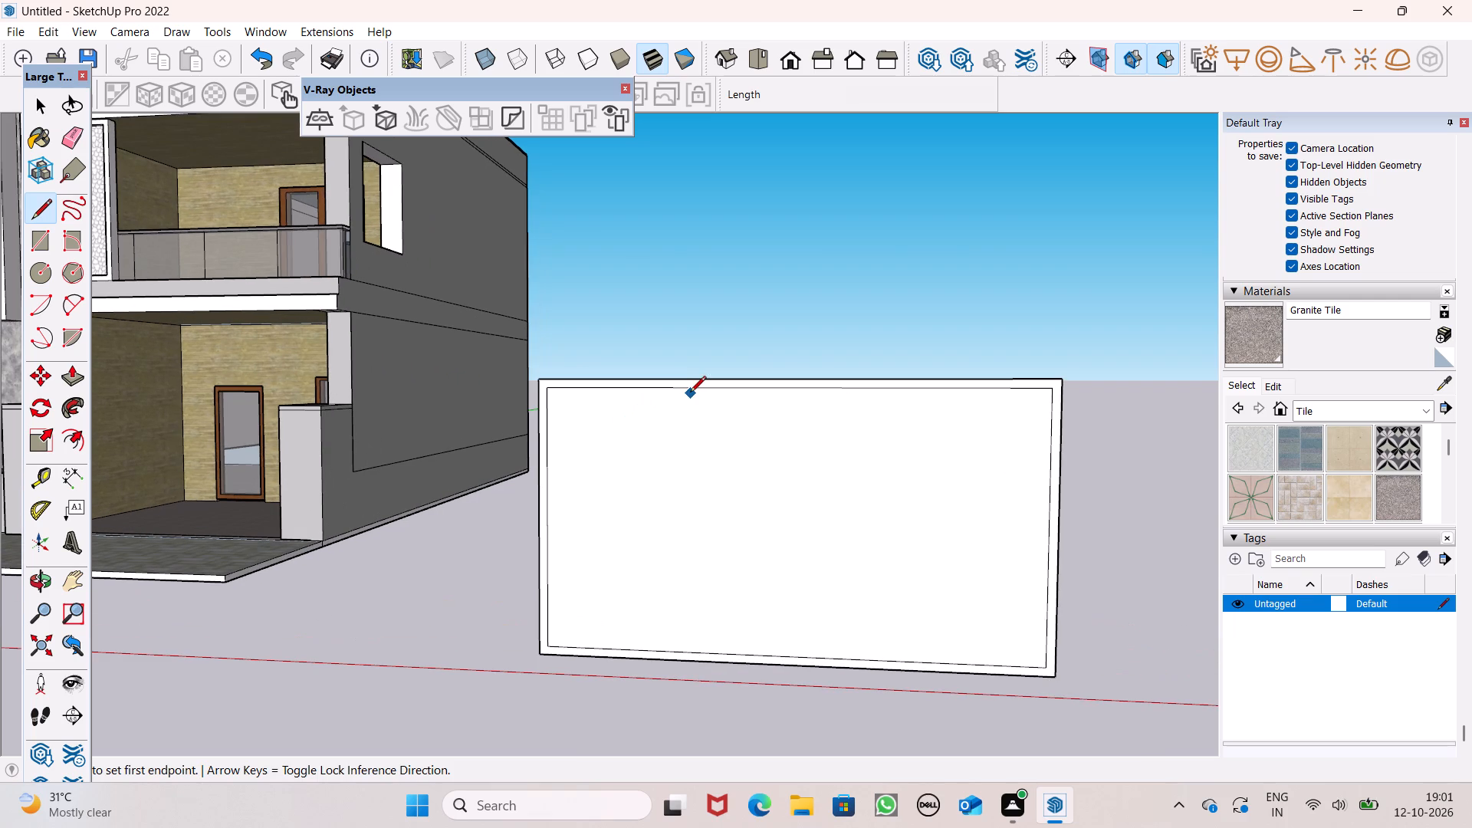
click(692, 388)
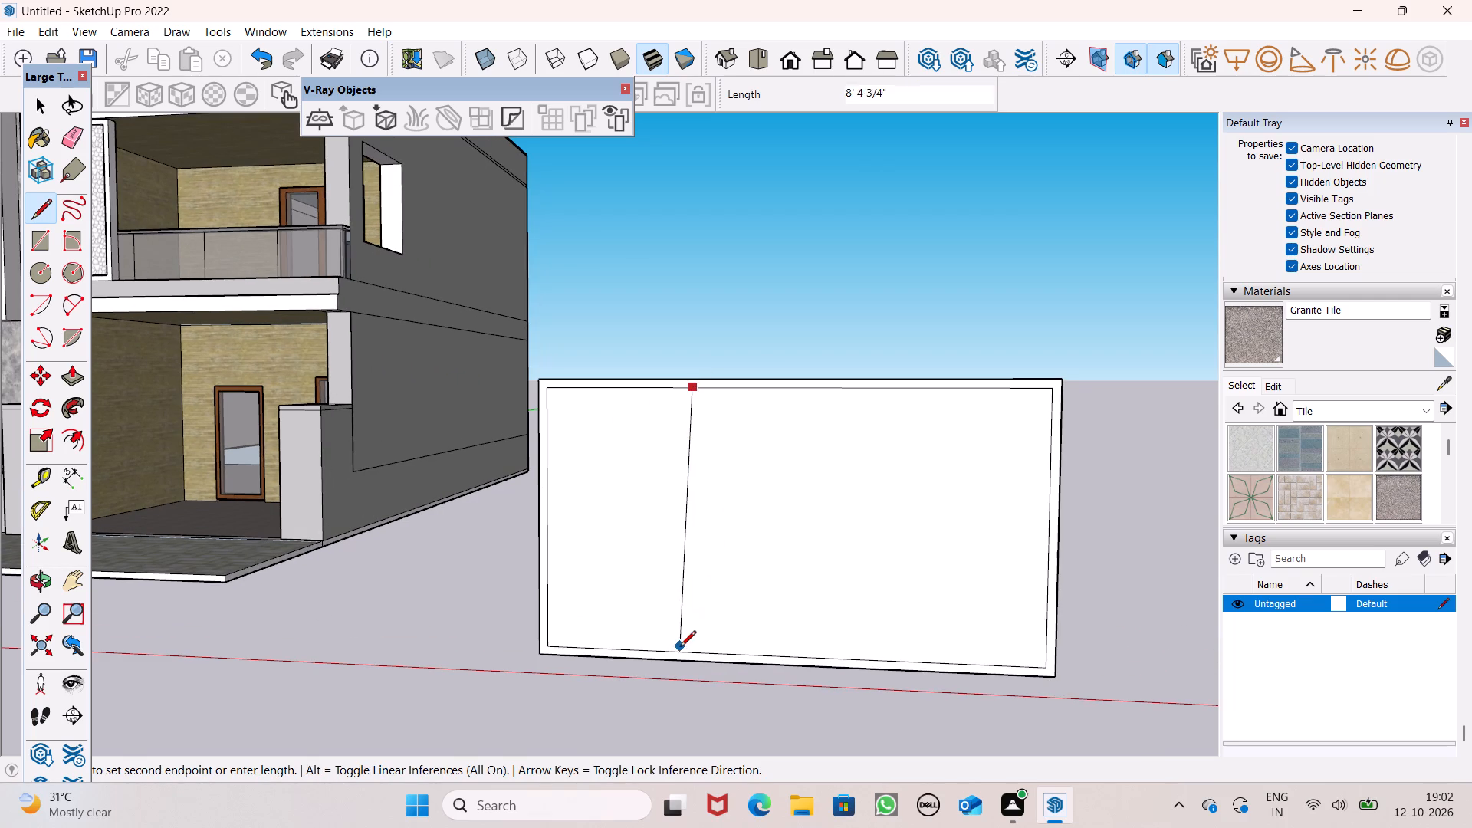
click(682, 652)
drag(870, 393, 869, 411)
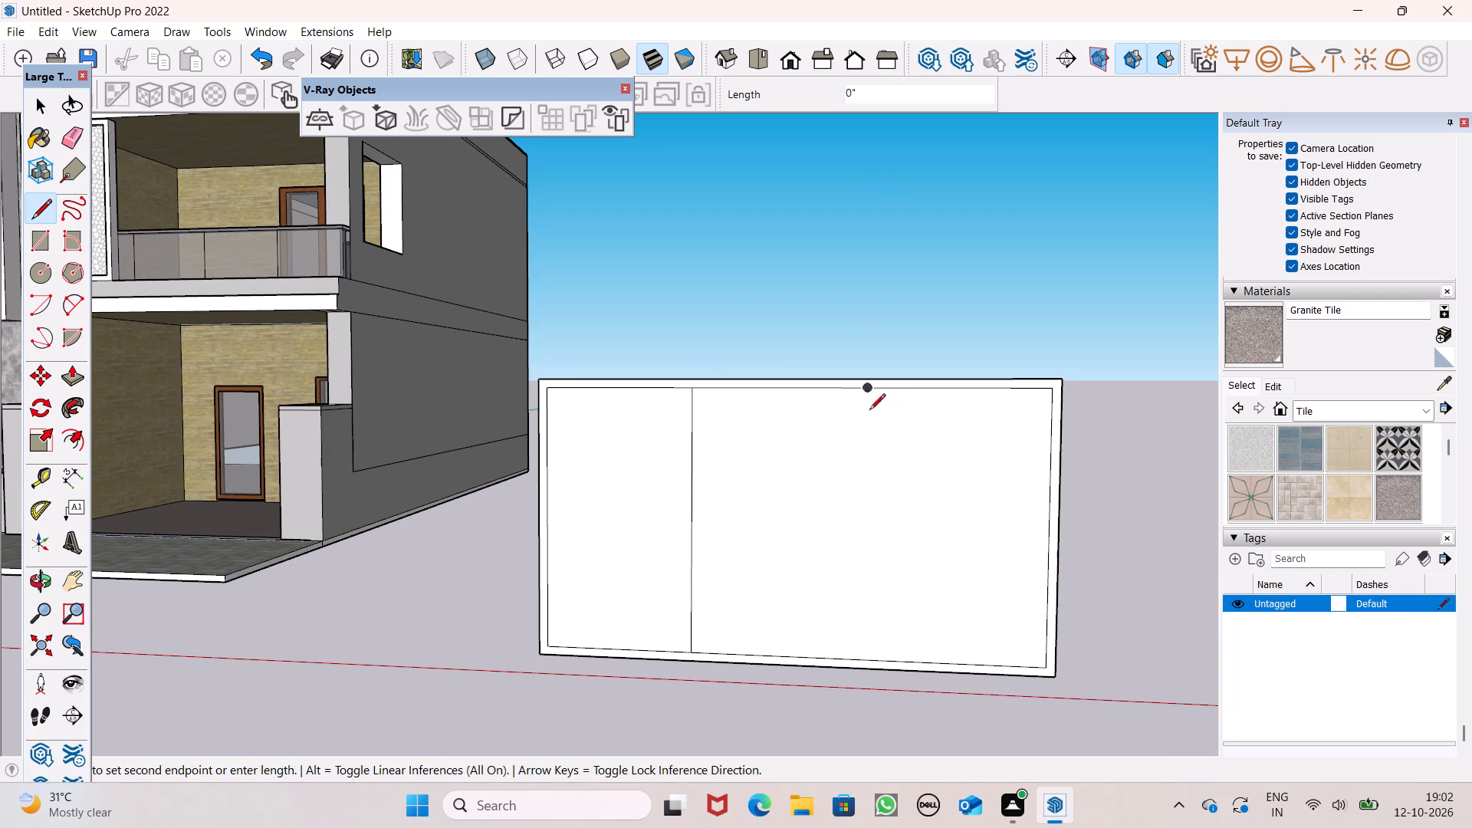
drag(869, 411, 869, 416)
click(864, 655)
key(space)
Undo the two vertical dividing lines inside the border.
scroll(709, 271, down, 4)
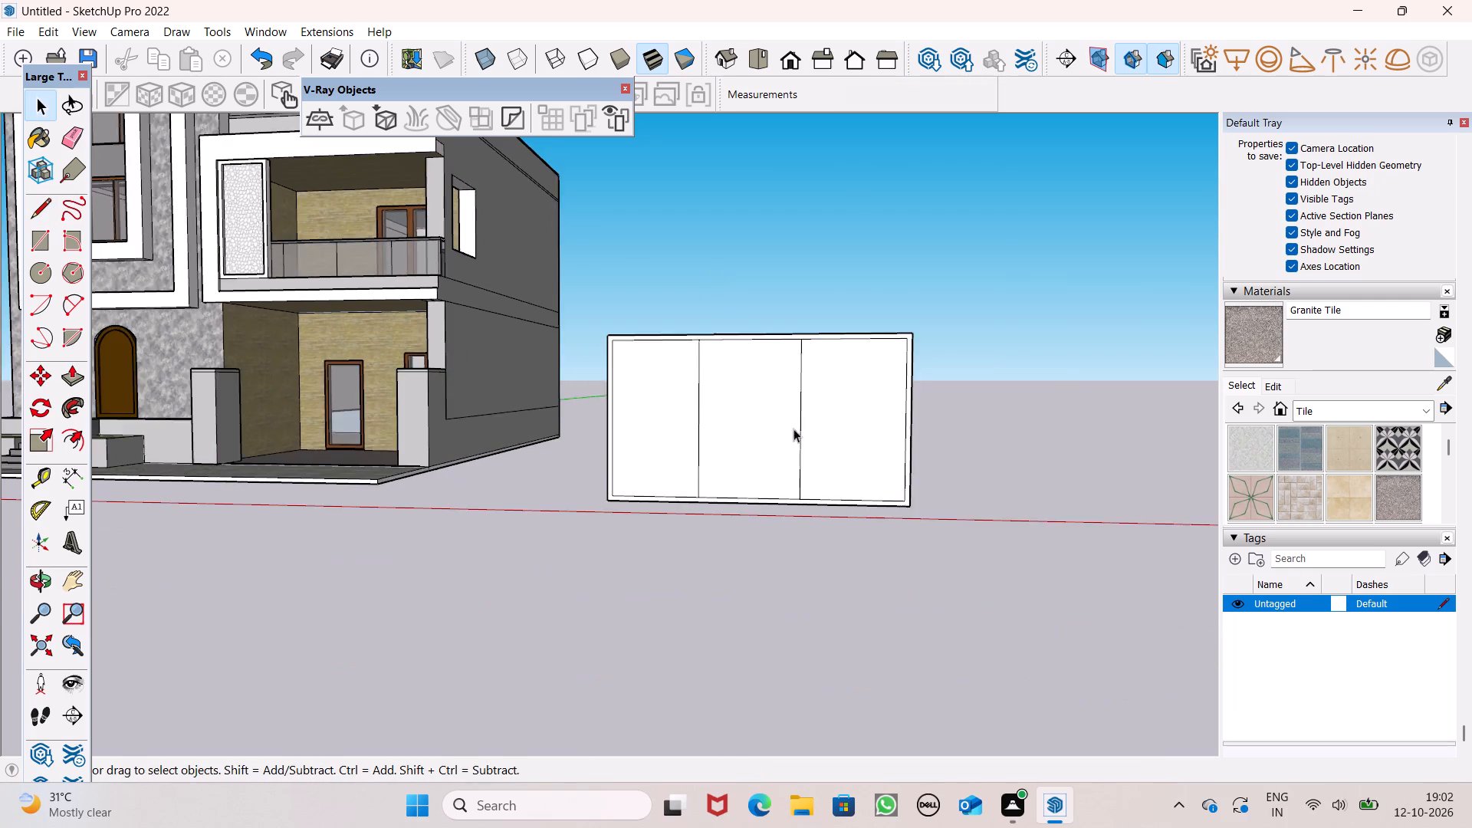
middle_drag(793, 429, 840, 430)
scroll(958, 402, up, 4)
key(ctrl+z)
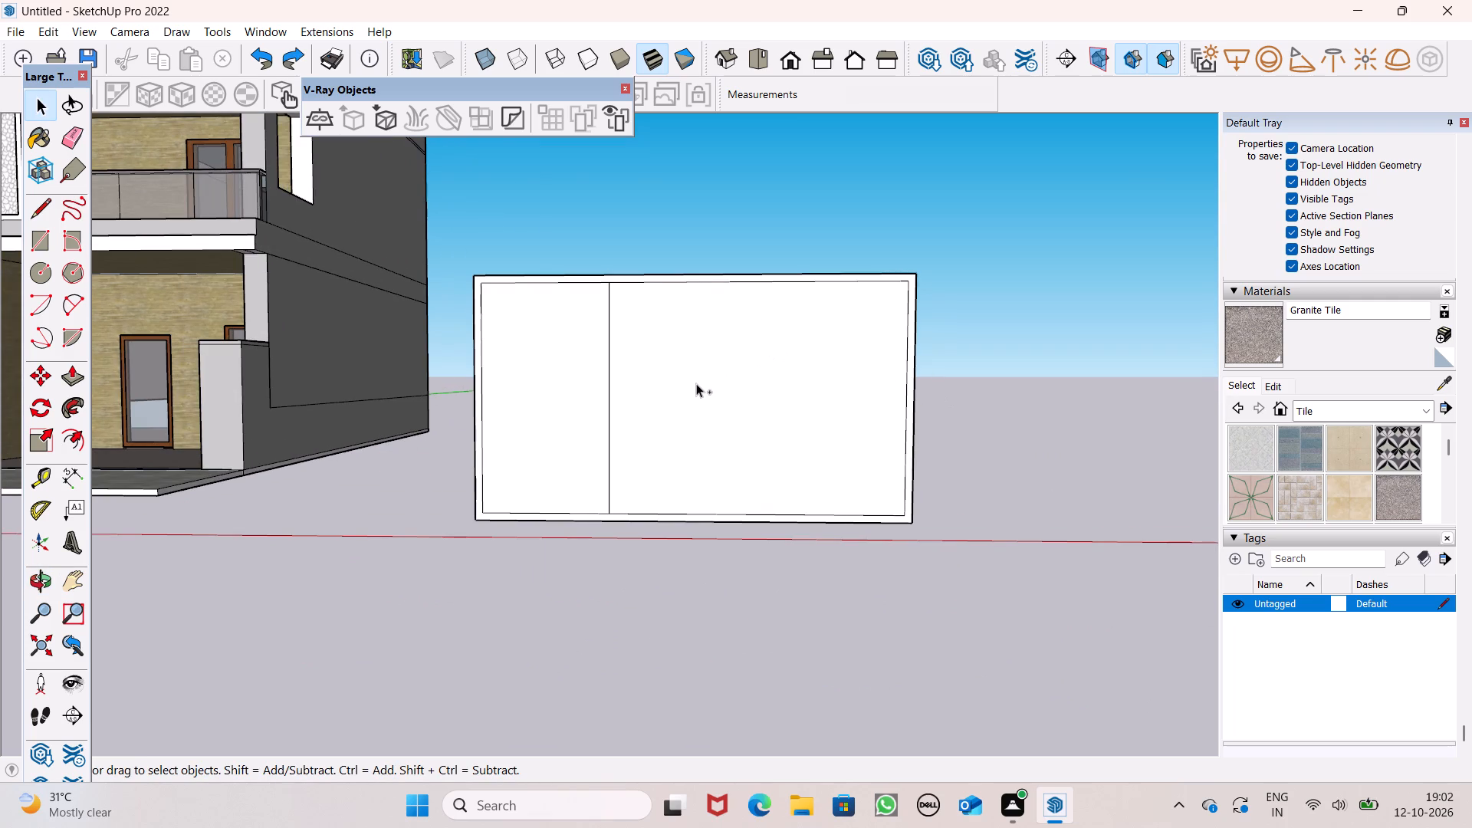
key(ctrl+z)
Divide the face inside the border into three roughly equal columns with two full-height vertical lines about 8' 6 15/16" long.
click(38, 213)
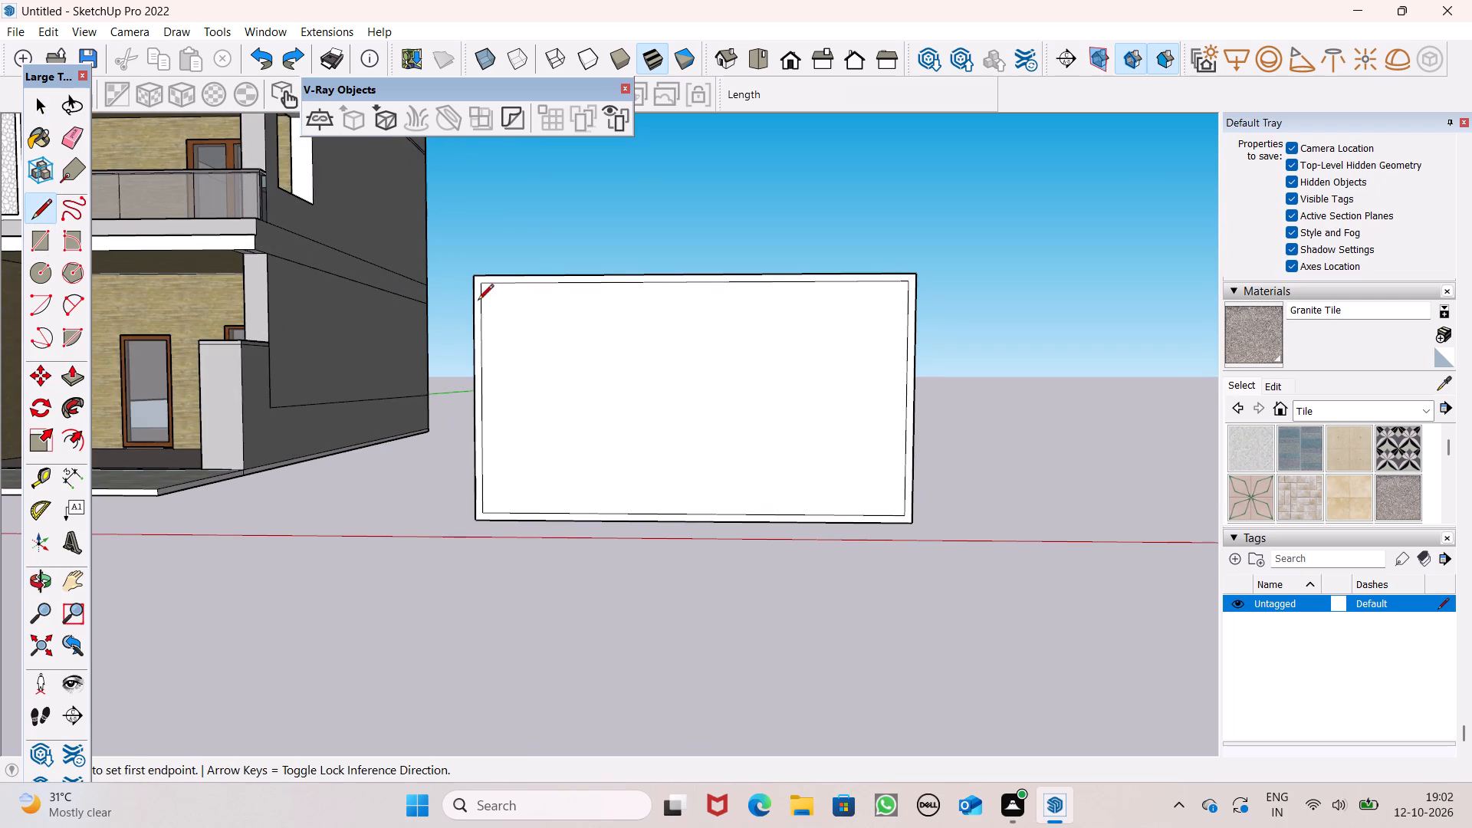
click(620, 282)
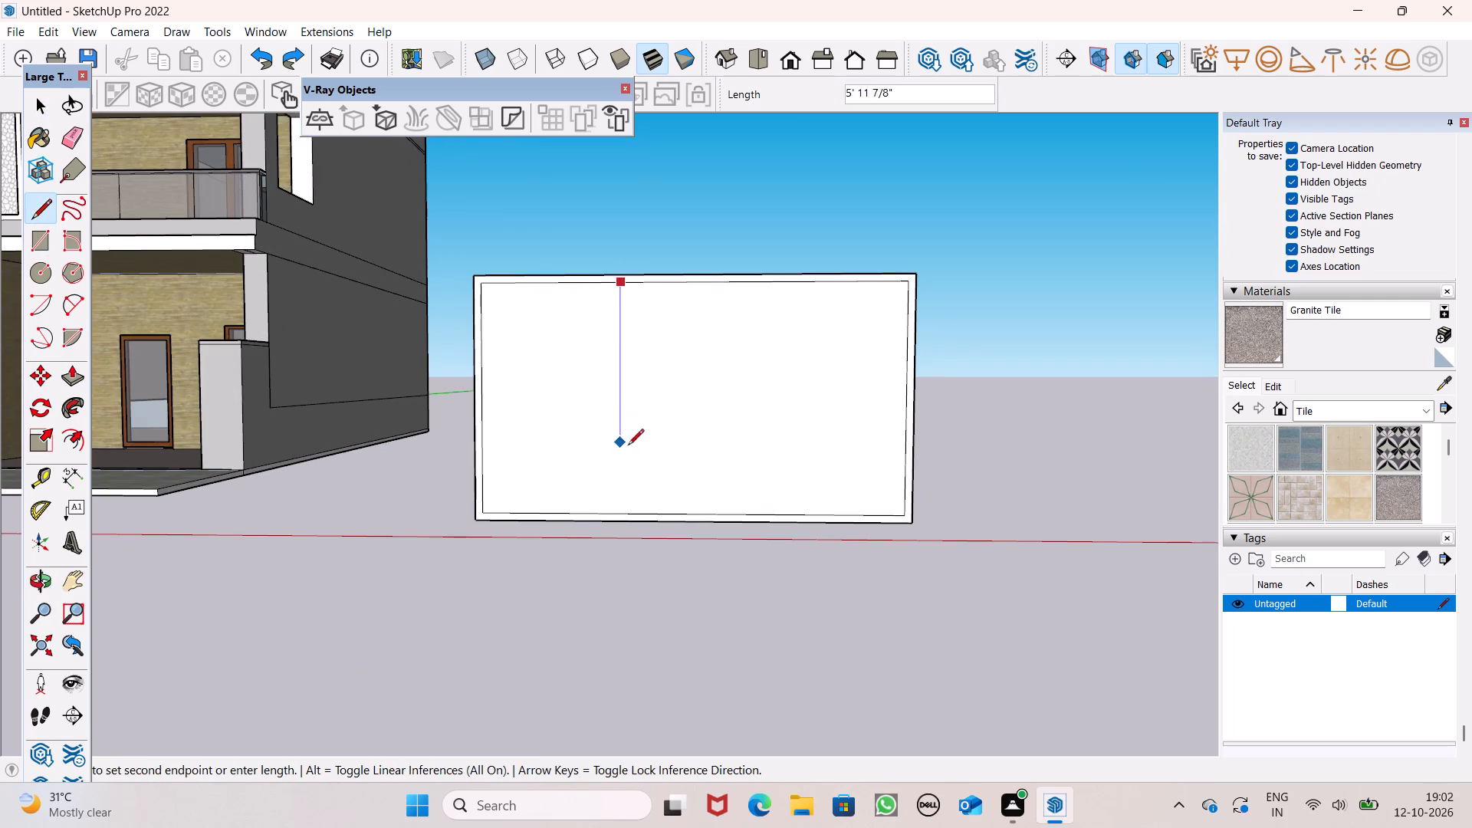
drag(625, 513, 628, 498)
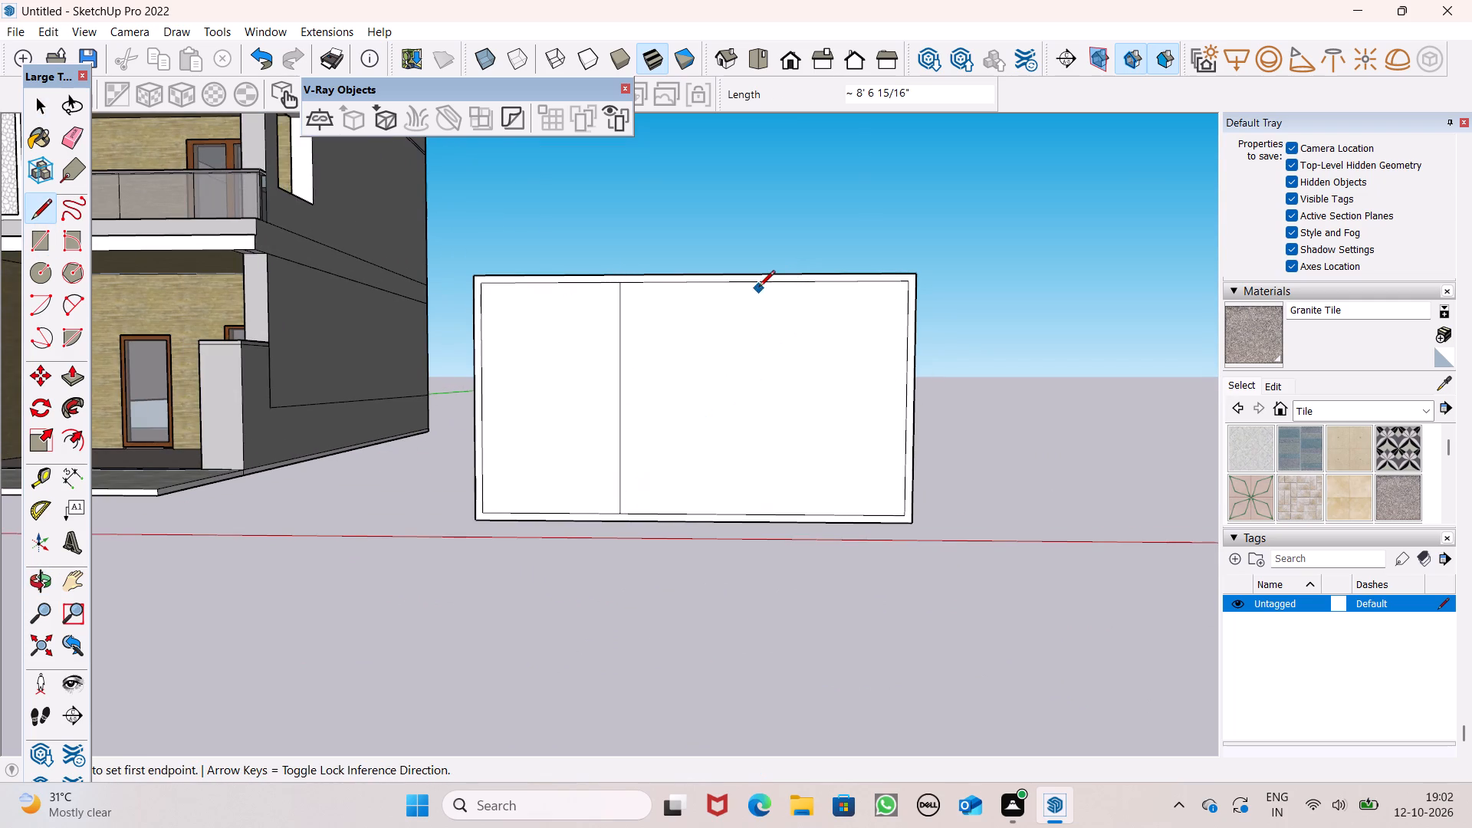
drag(762, 284, 762, 294)
click(754, 513)
key(space)
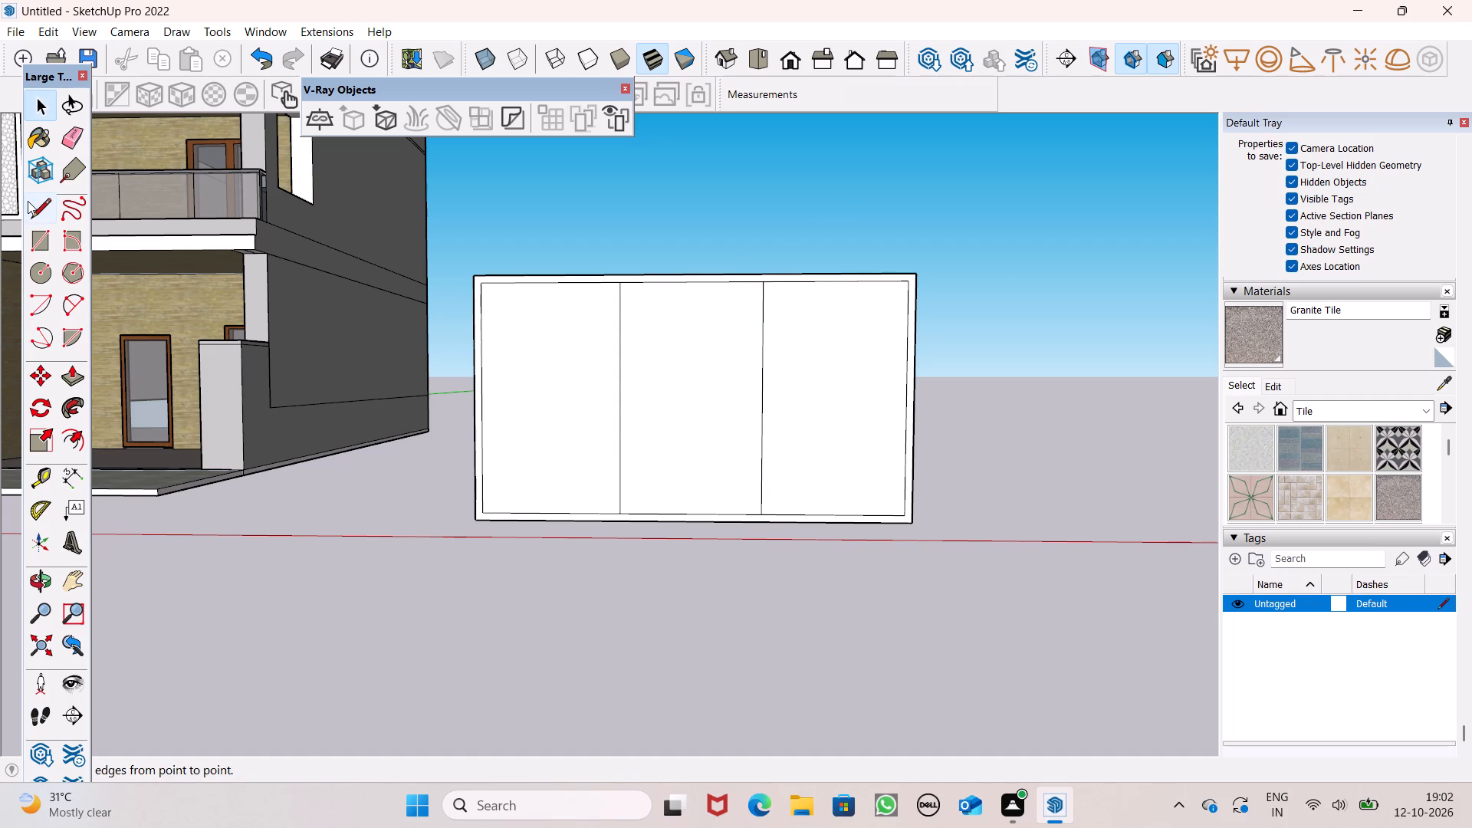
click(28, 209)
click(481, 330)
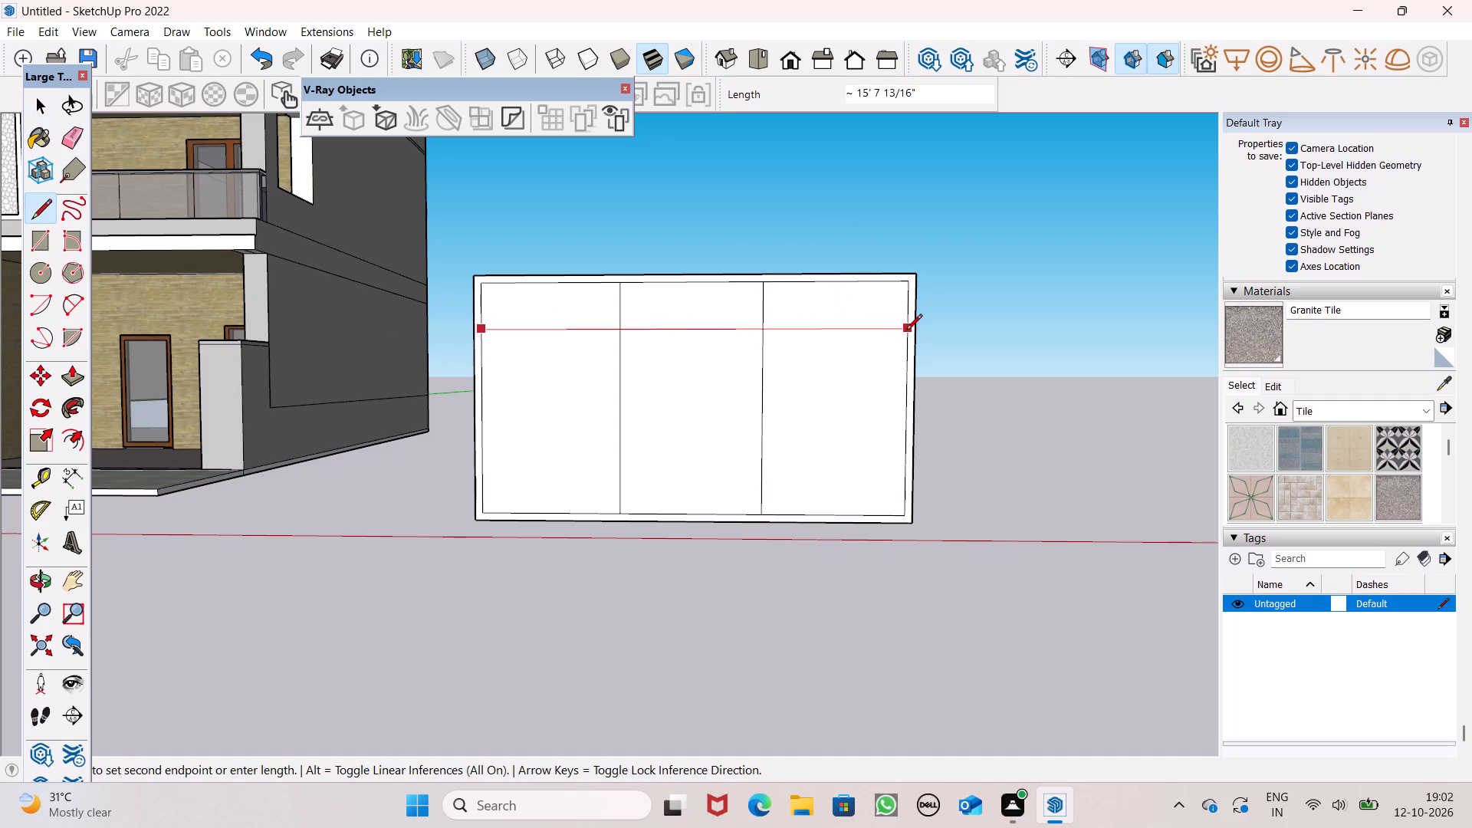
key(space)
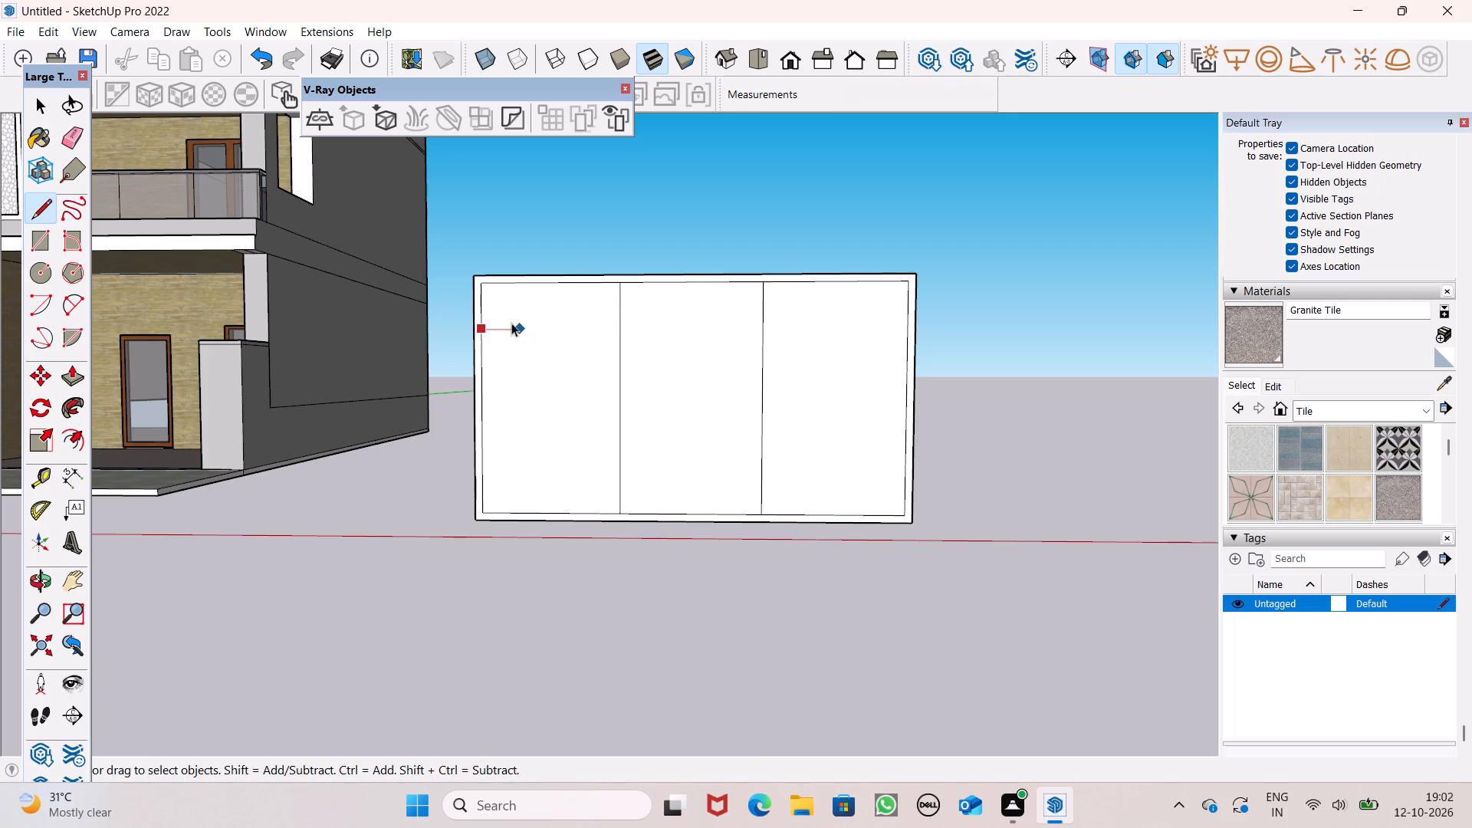
Draw a horizontal line about 15' 7 13/16" long across all three columns, near the upper edge of the bordered face.
click(41, 216)
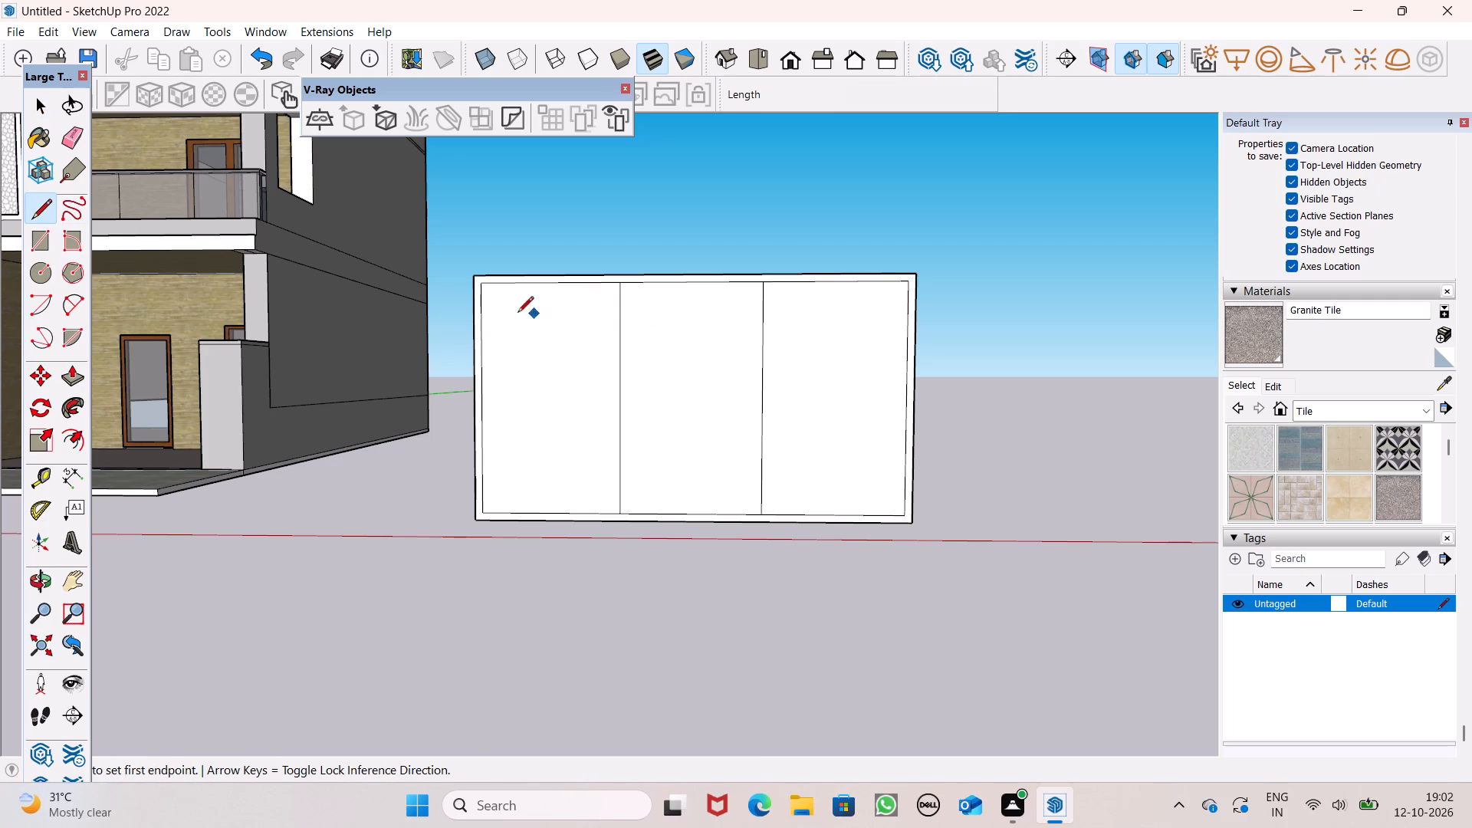
click(480, 316)
click(907, 317)
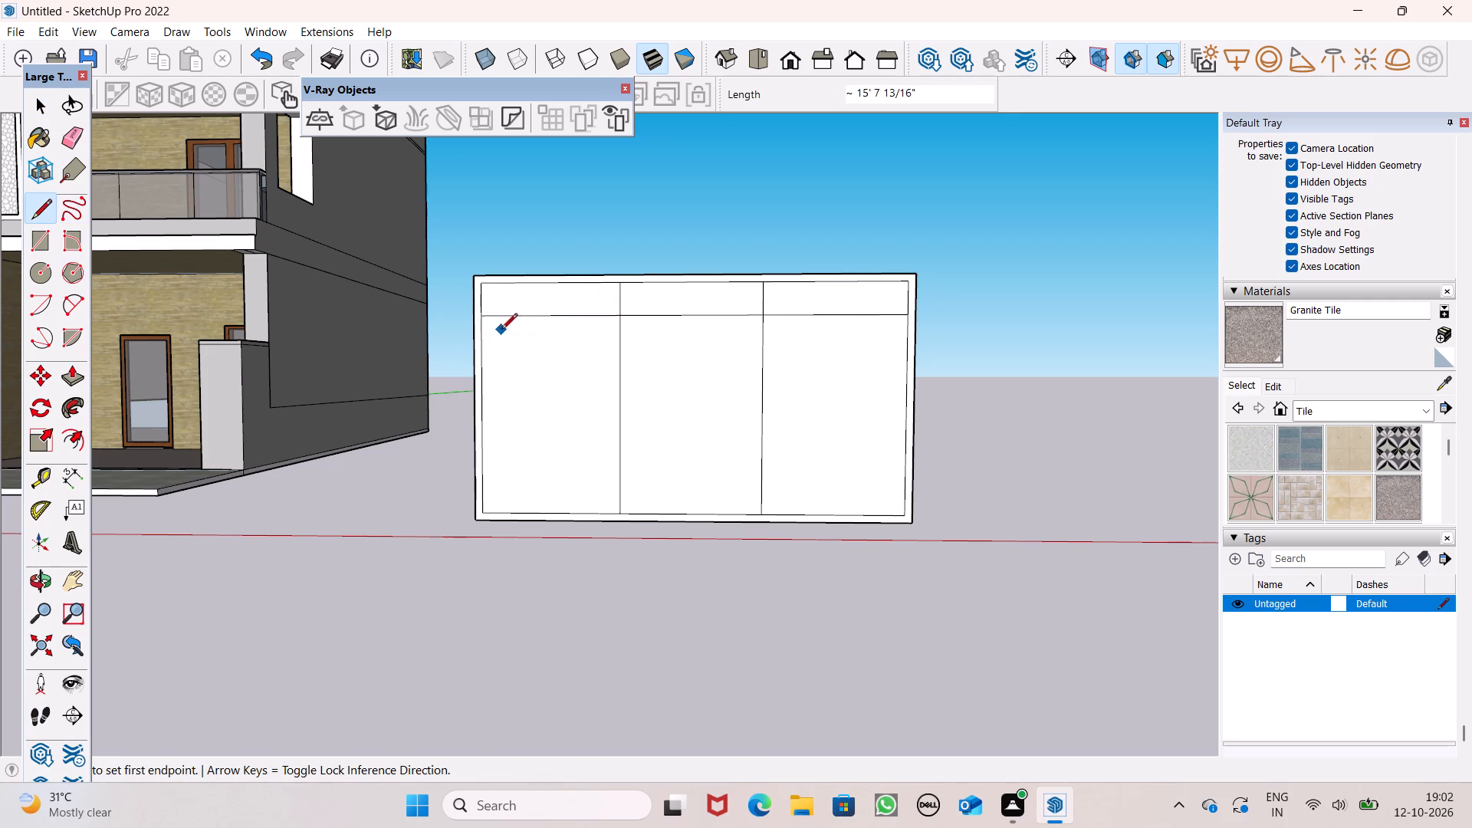
key(space)
click(521, 315)
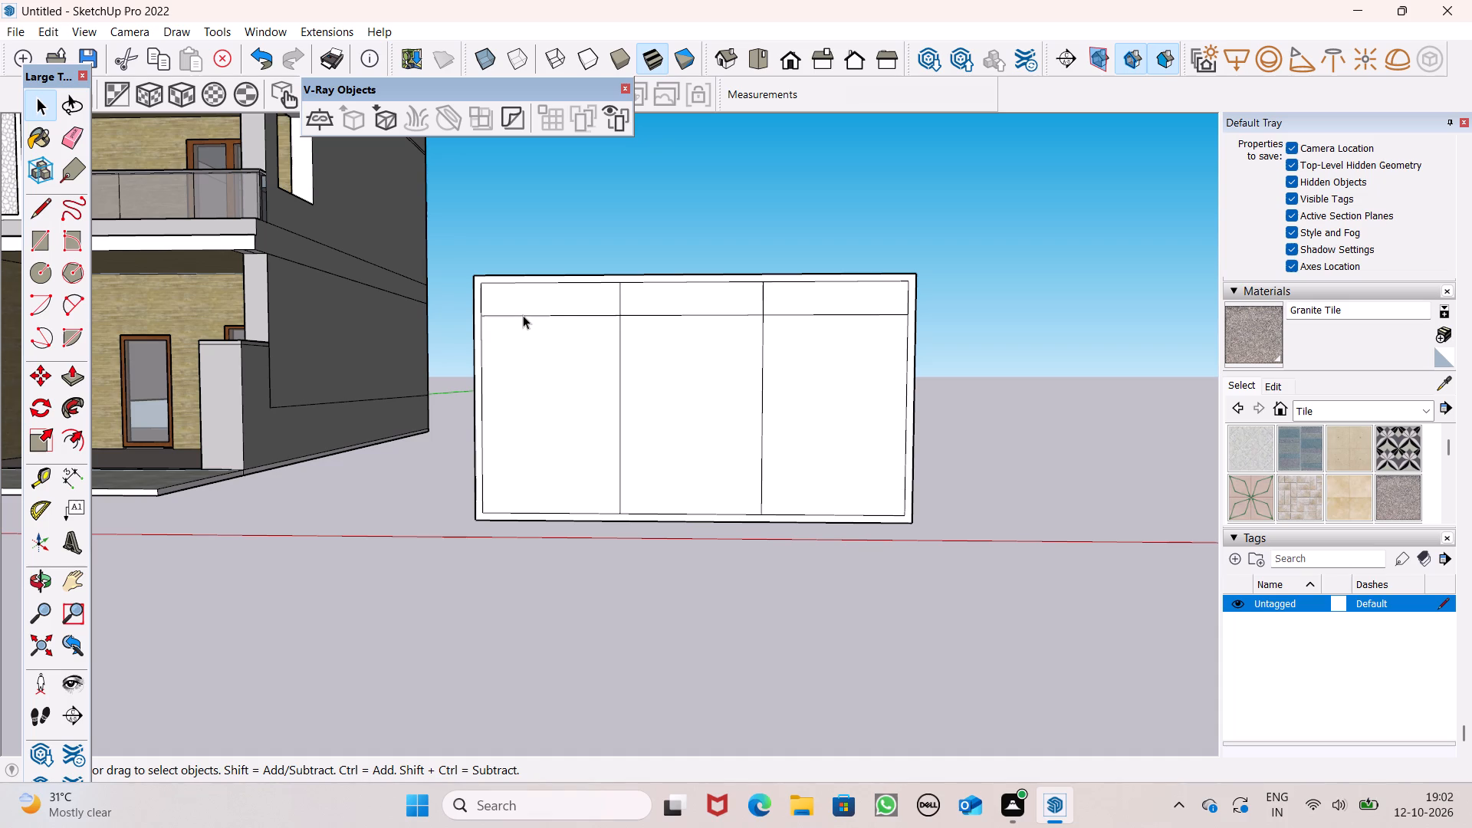
click(529, 241)
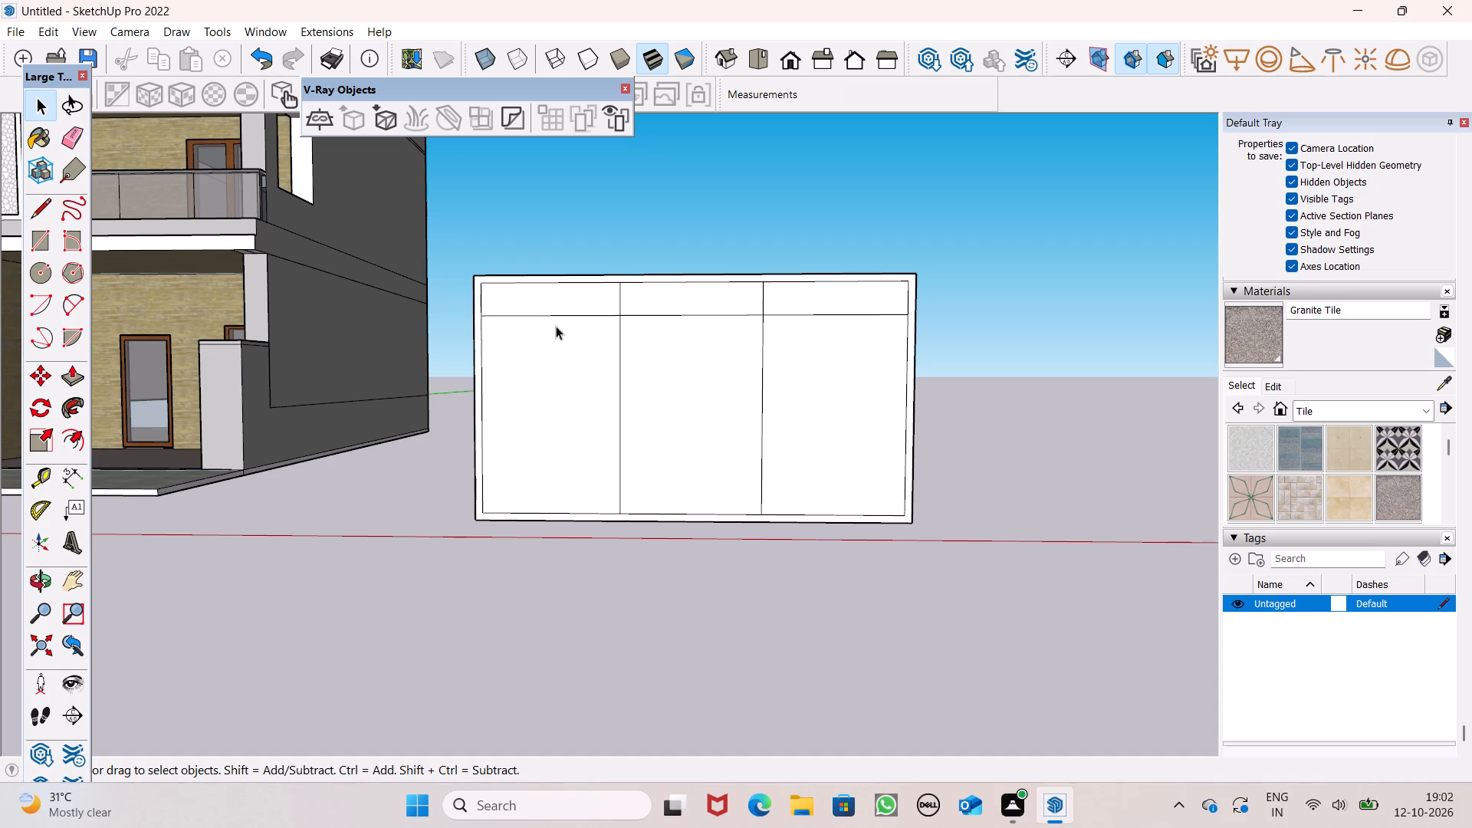
Draw five more full-width horizontal lines below the first, dividing the three columns into seven rows.
click(37, 203)
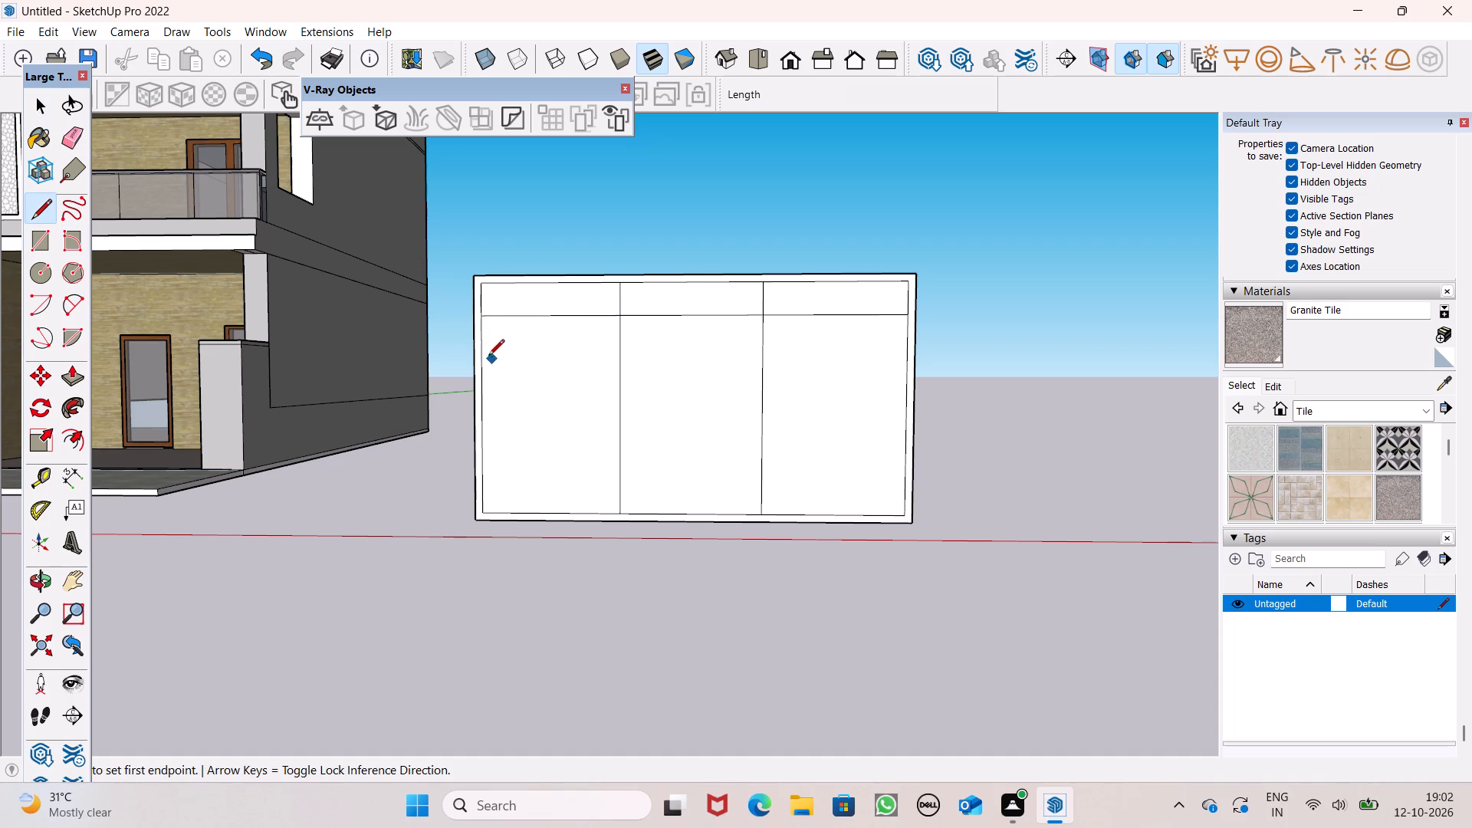
drag(486, 349, 495, 348)
click(902, 348)
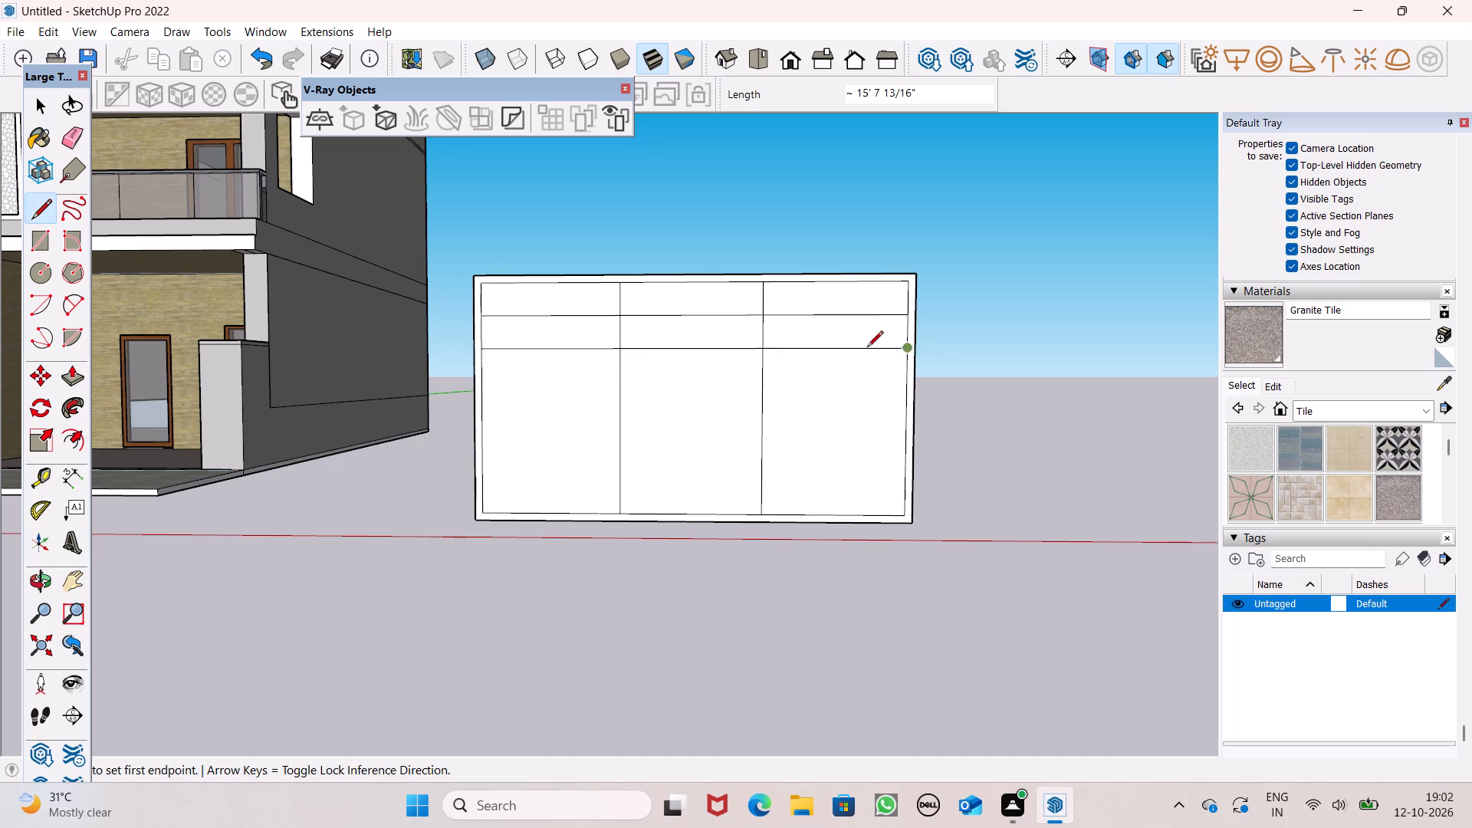
drag(485, 379, 501, 379)
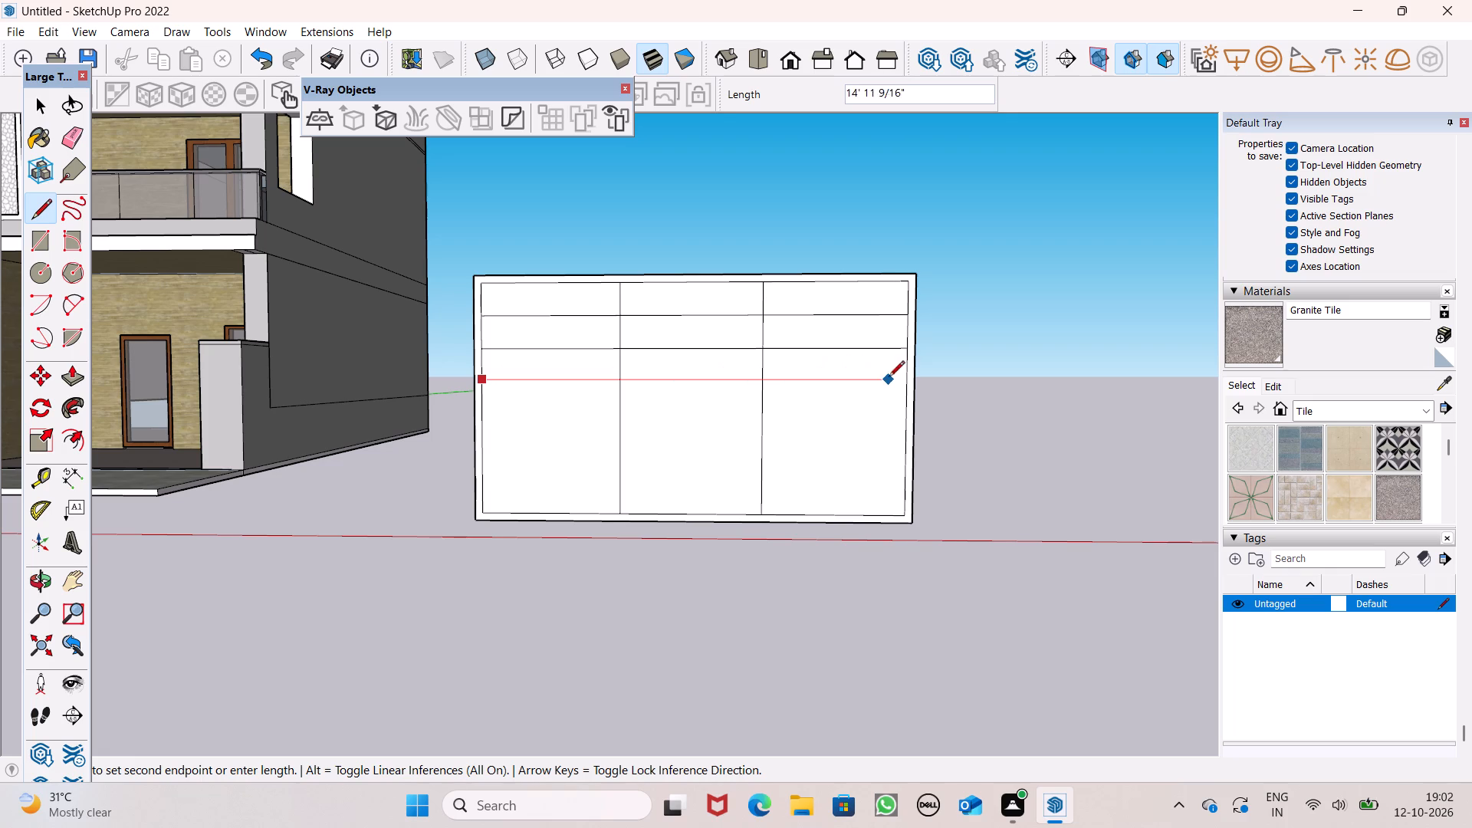
click(908, 378)
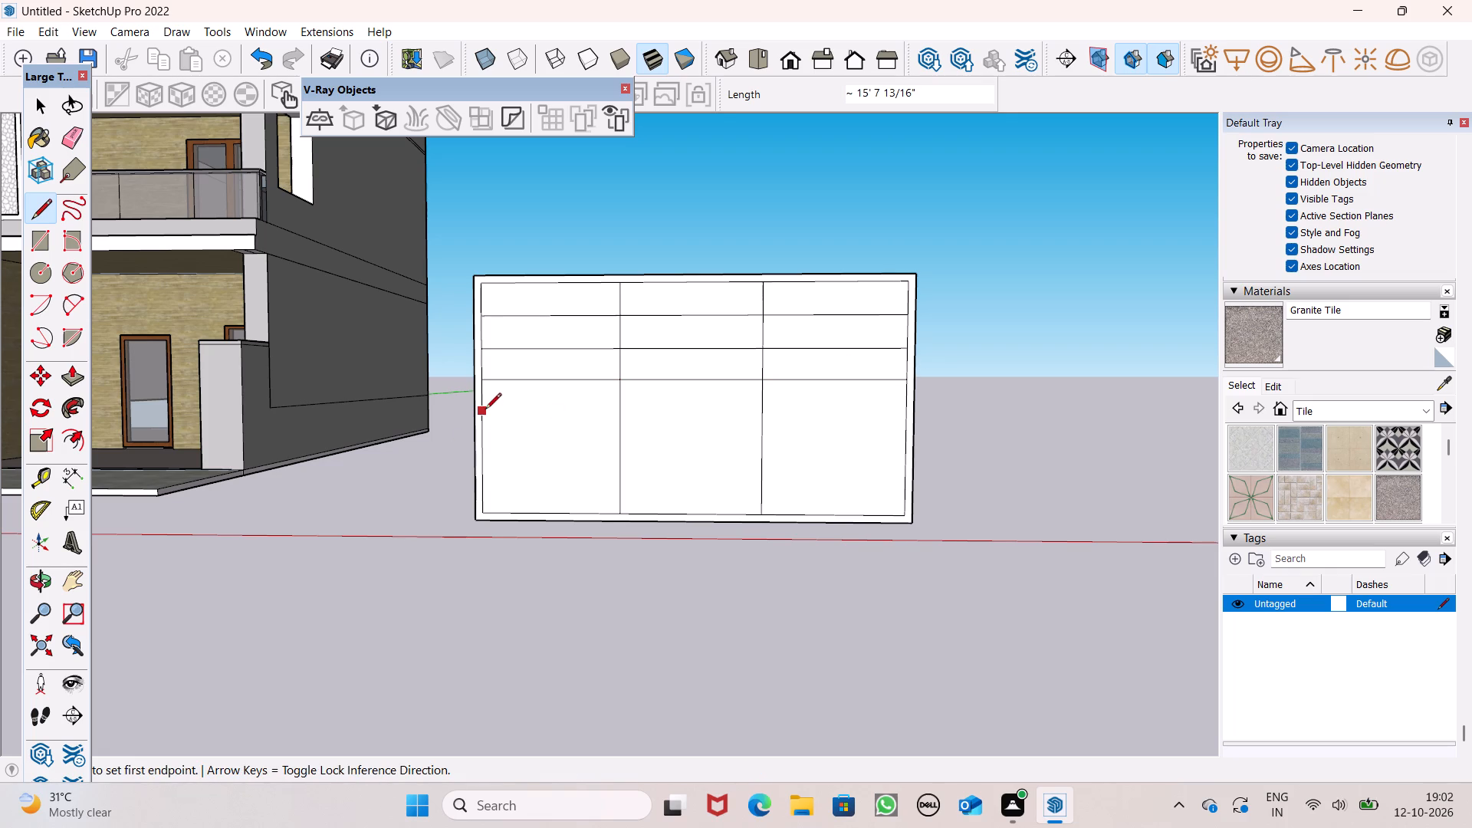
click(485, 409)
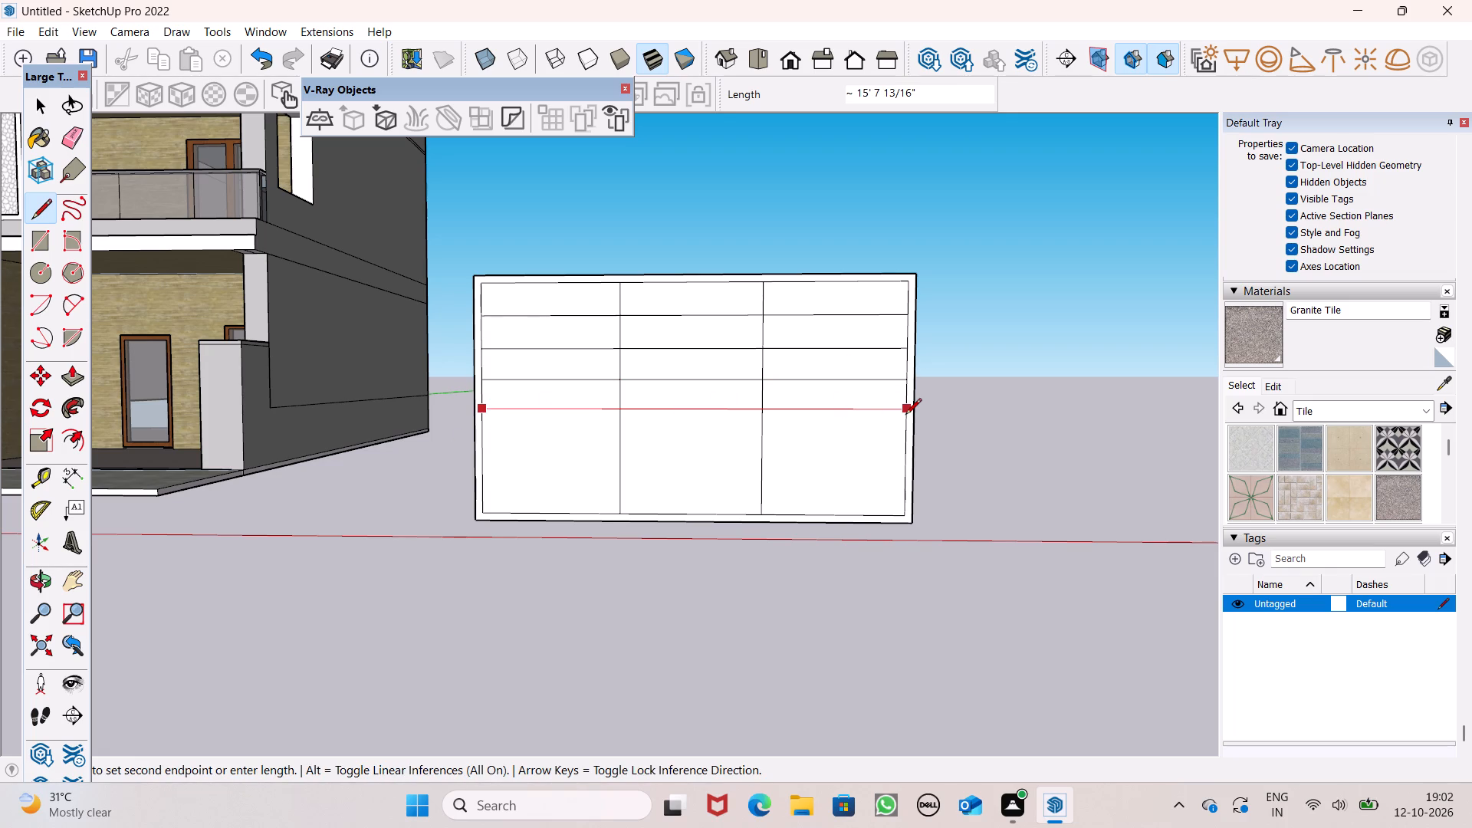
click(905, 416)
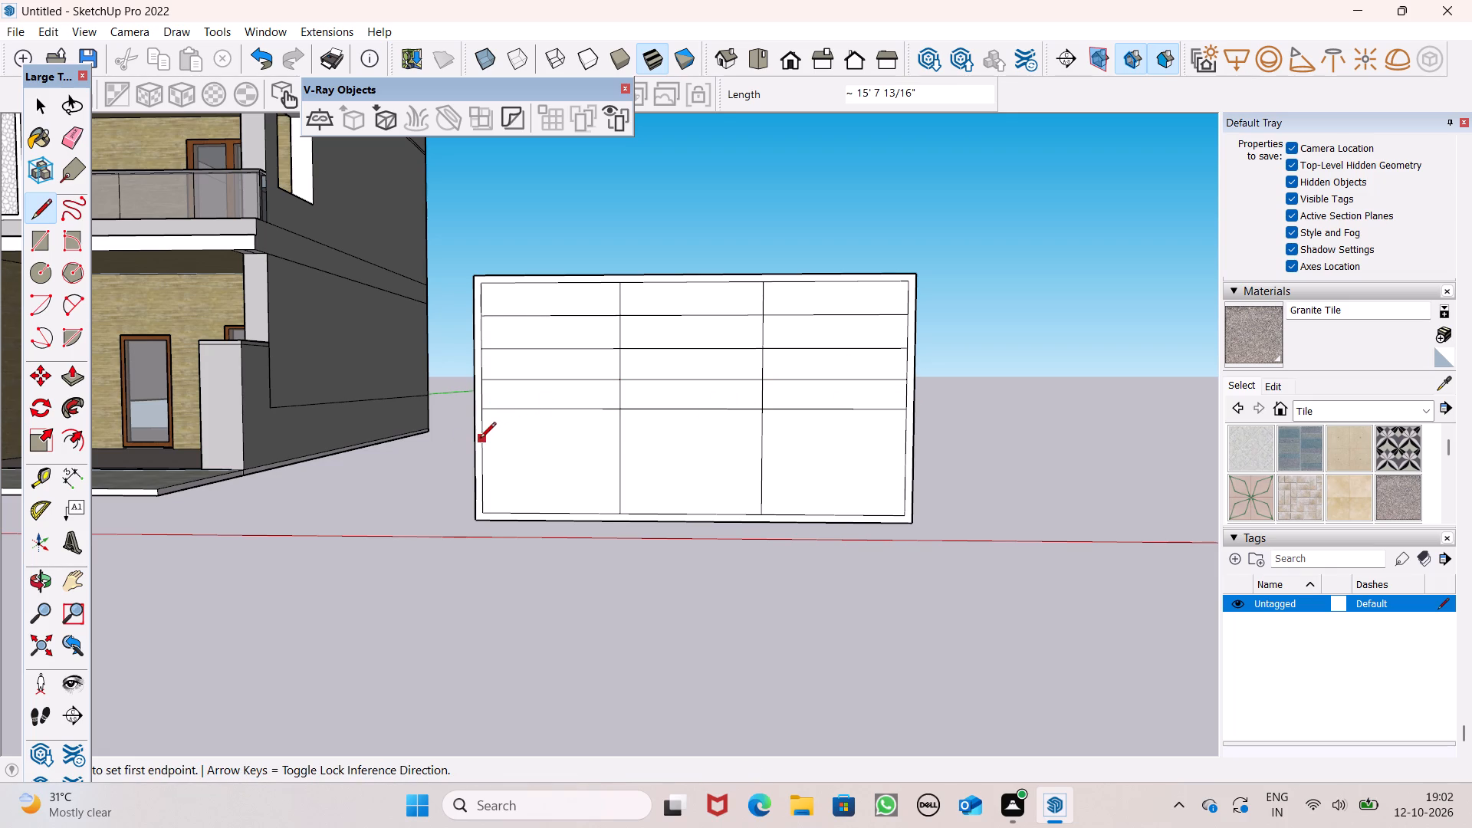
click(480, 439)
click(906, 436)
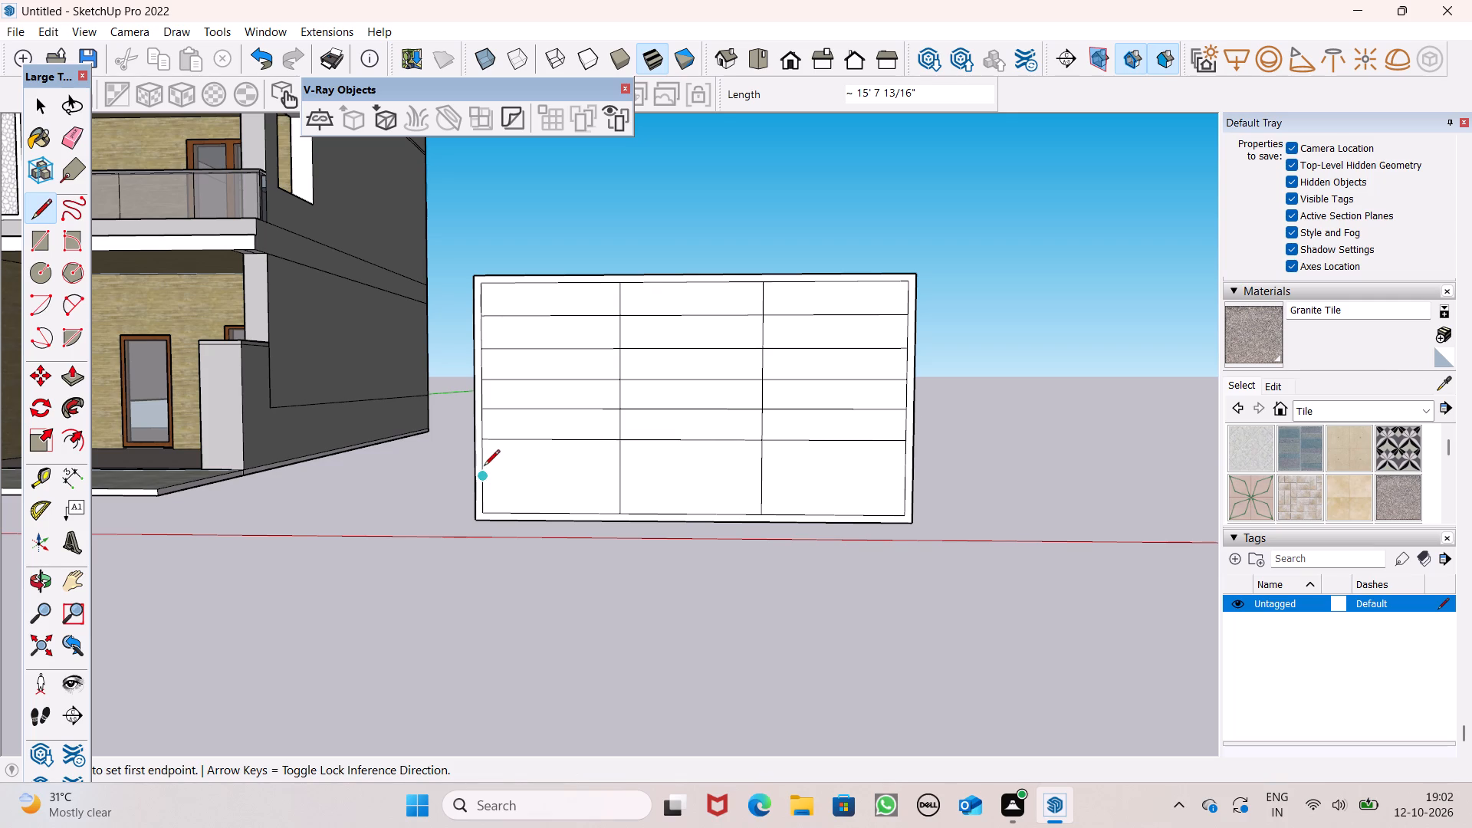
drag(484, 467, 491, 469)
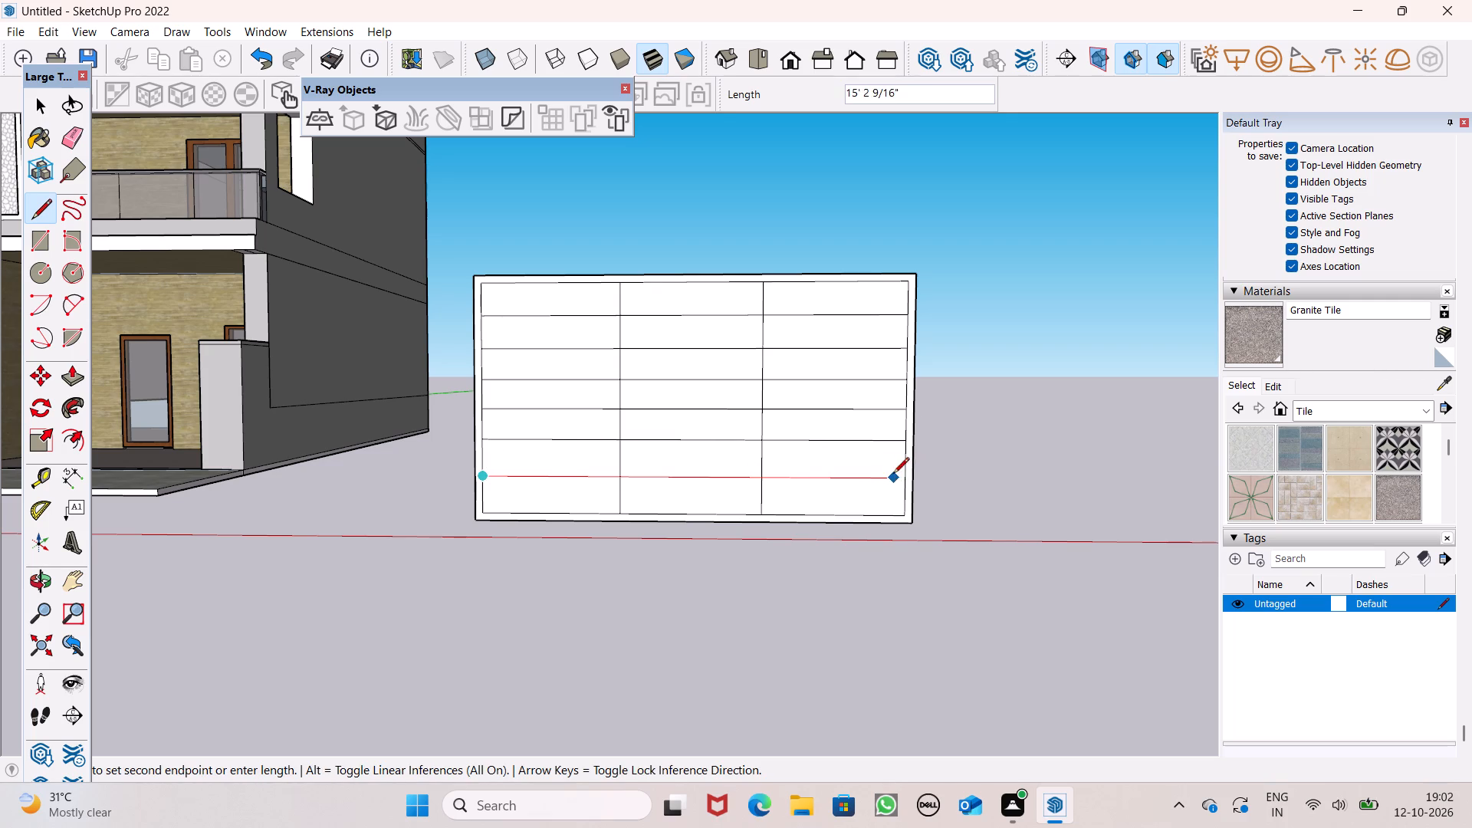
click(902, 475)
key(space)
Push/pull the panel's border face out 4" on its back side to form a raised frame.
scroll(870, 390, down, 1)
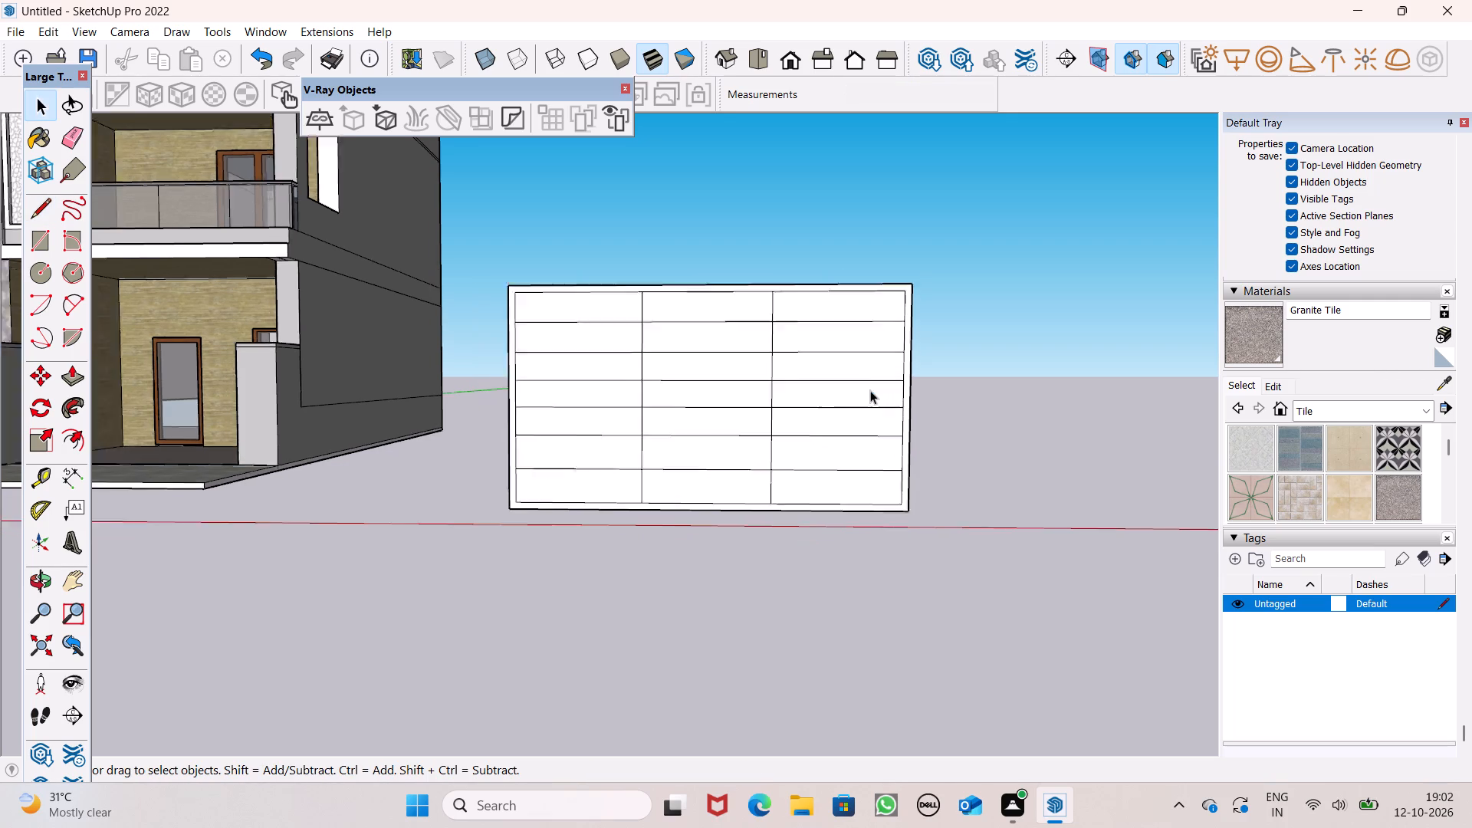
scroll(870, 390, down, 2)
middle_drag(877, 412, 596, 554)
scroll(717, 349, down, 4)
middle_drag(679, 457, 182, 507)
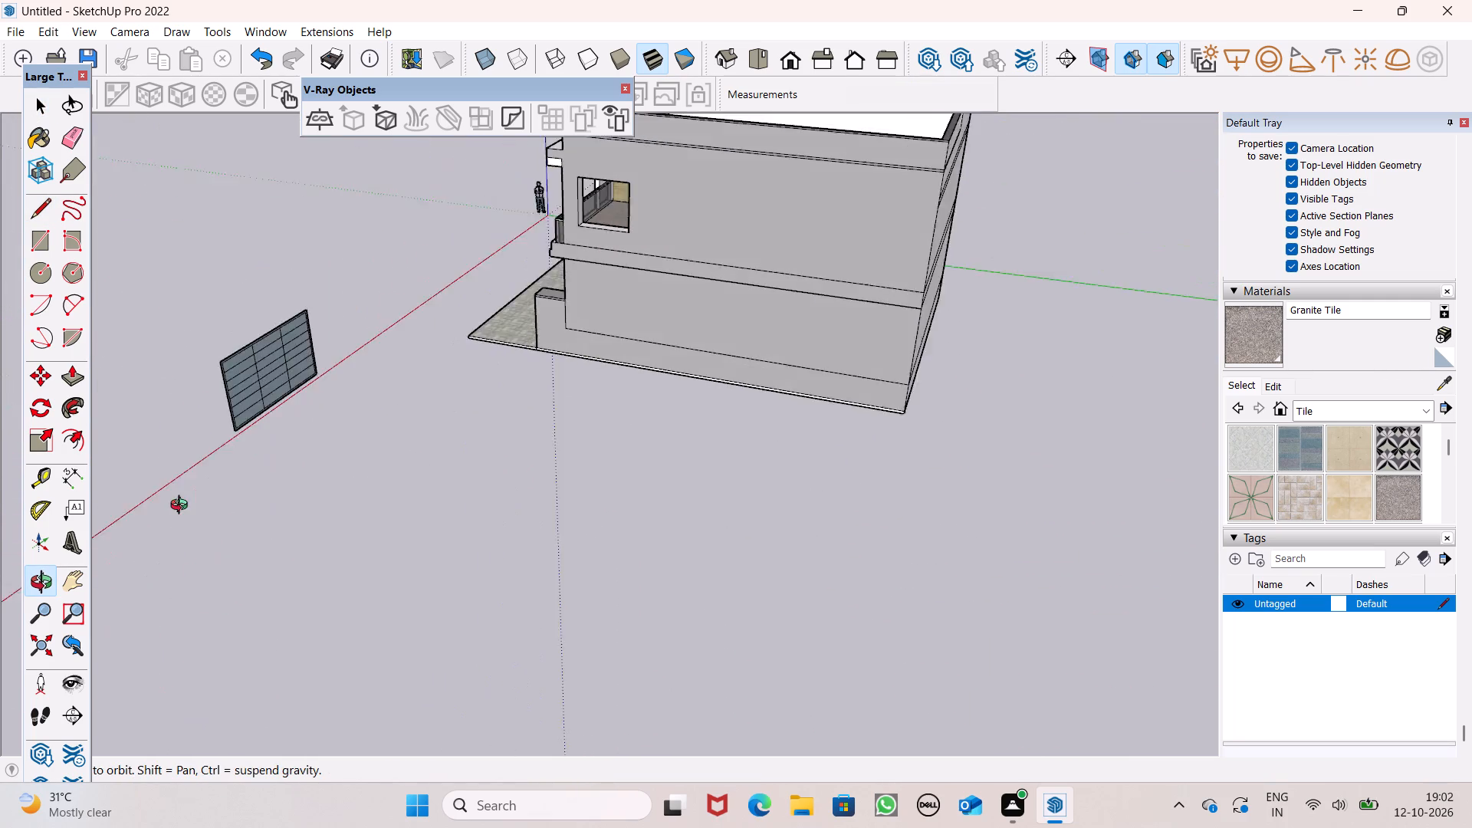
middle_drag(182, 507, 169, 472)
scroll(207, 320, up, 13)
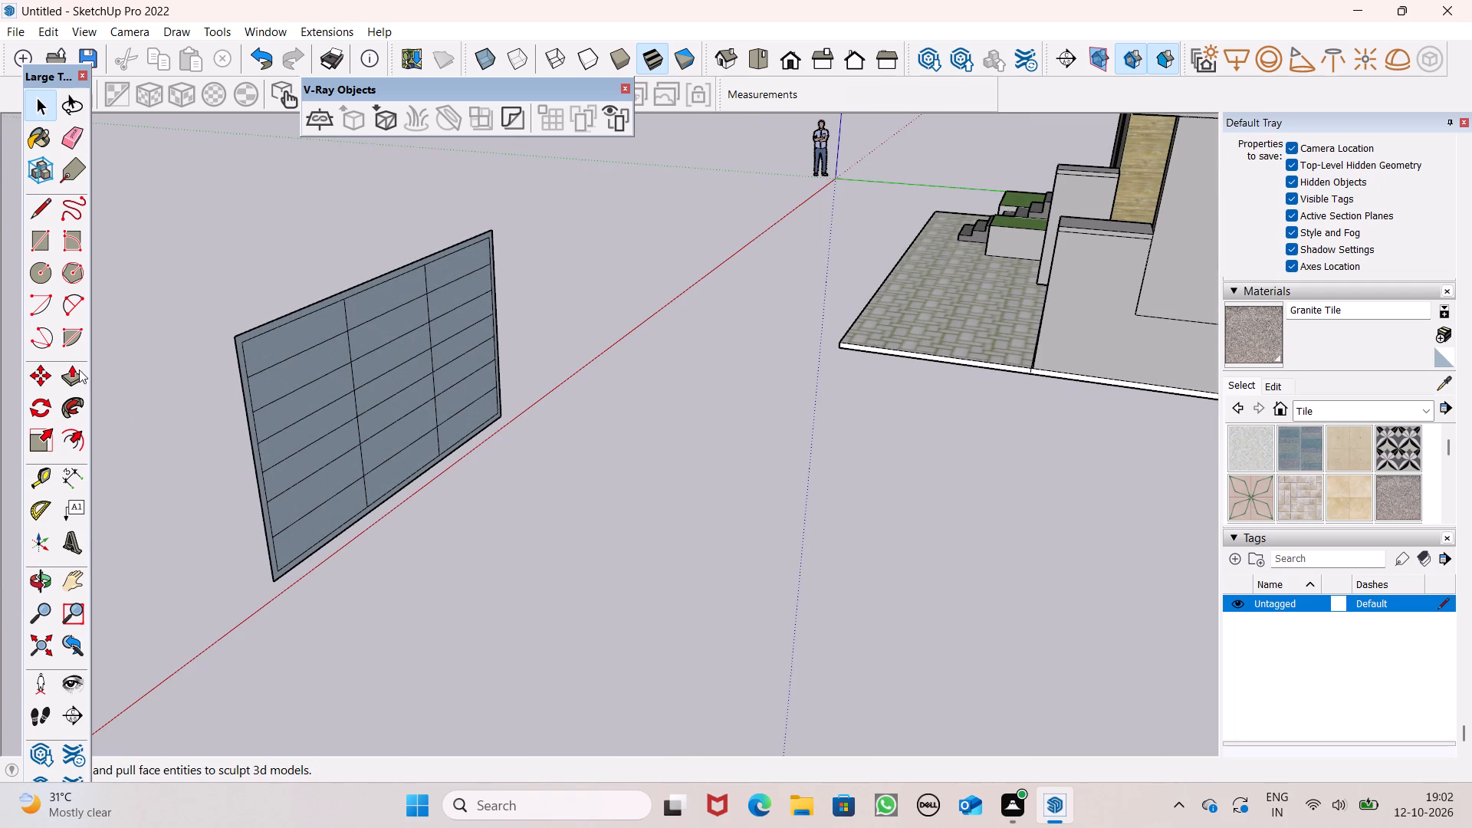
click(72, 379)
scroll(330, 567, up, 3)
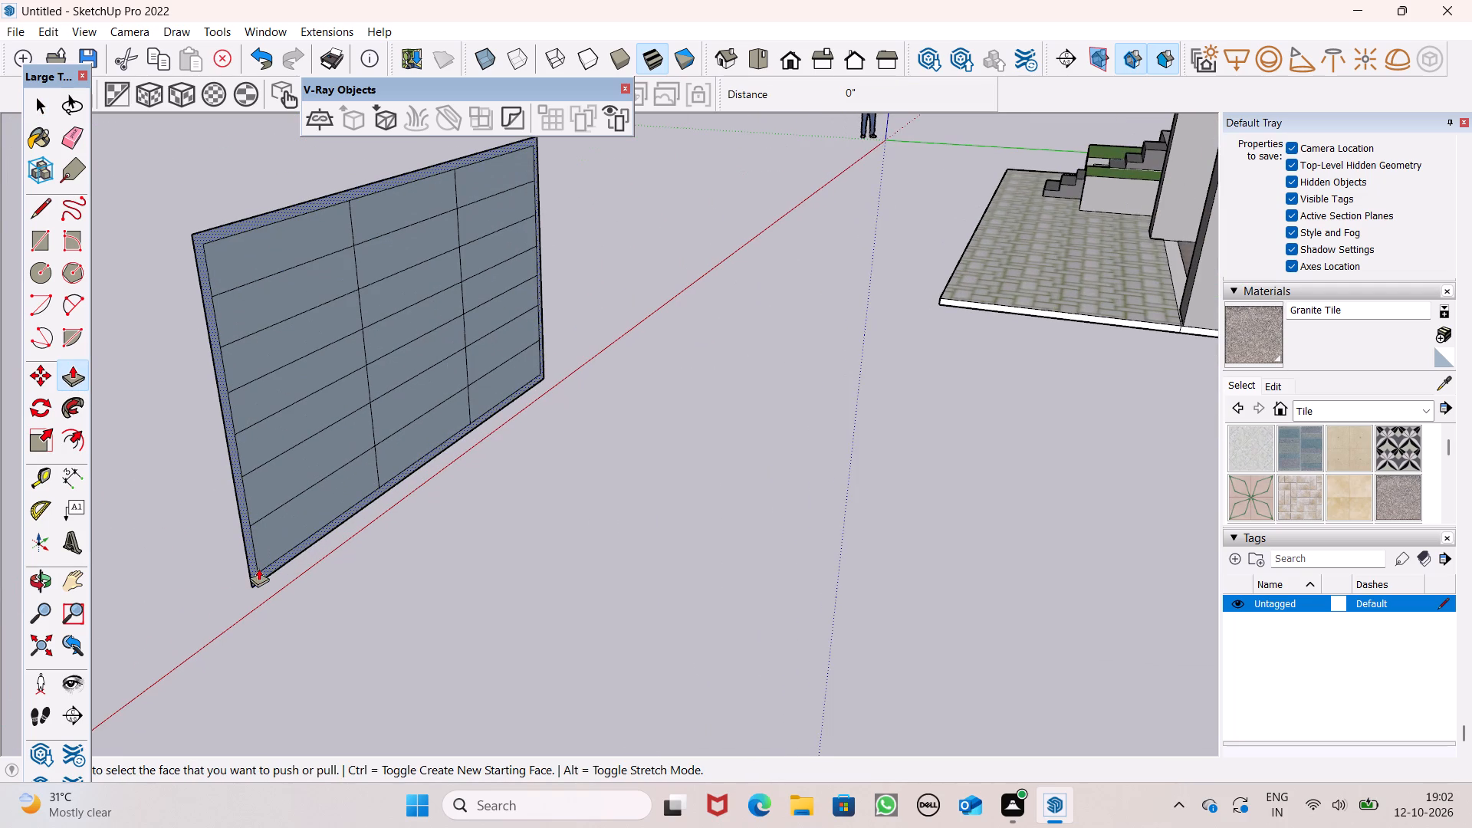
drag(252, 573, 270, 586)
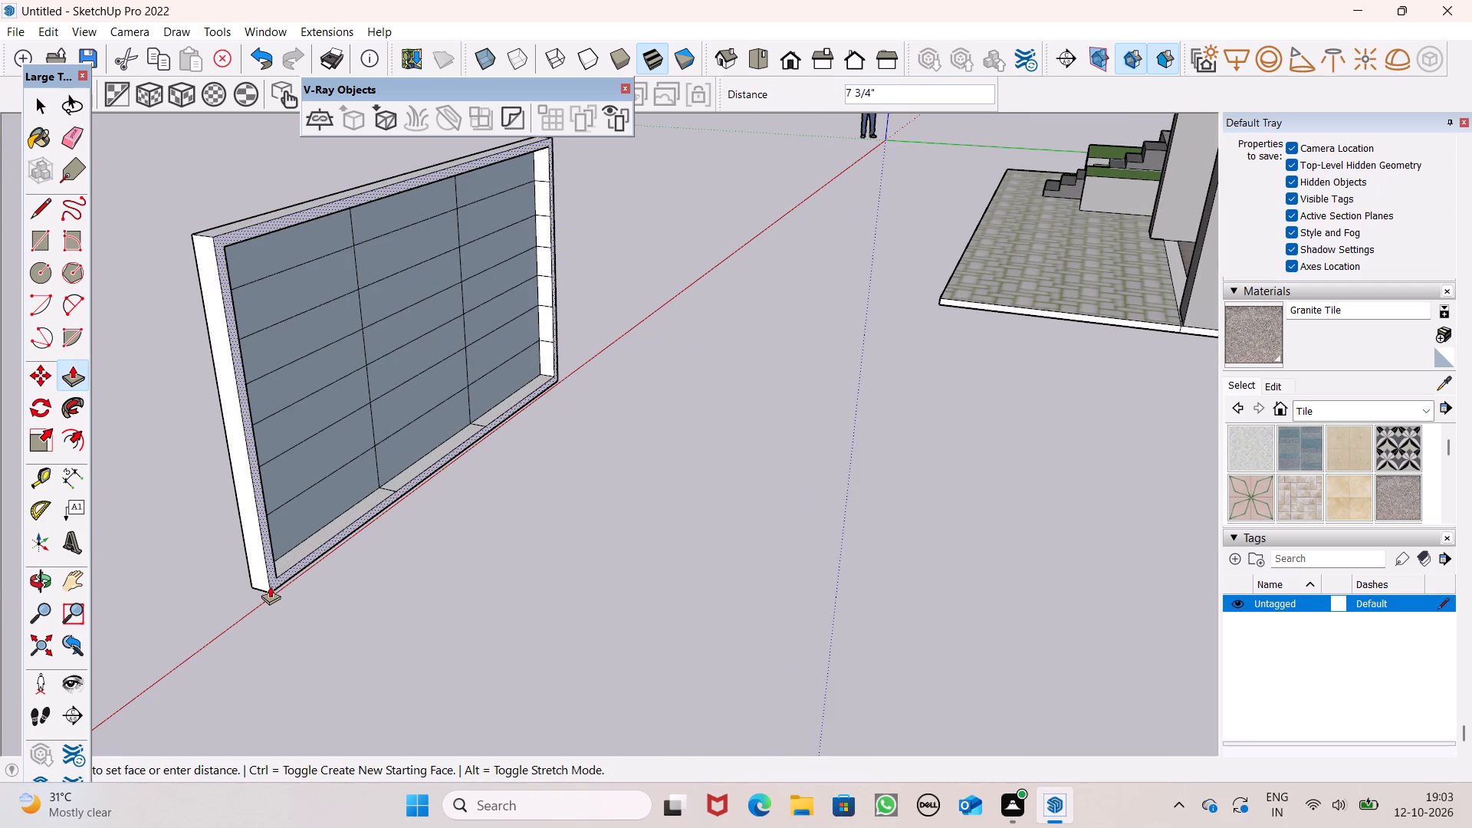
drag(270, 586, 275, 583)
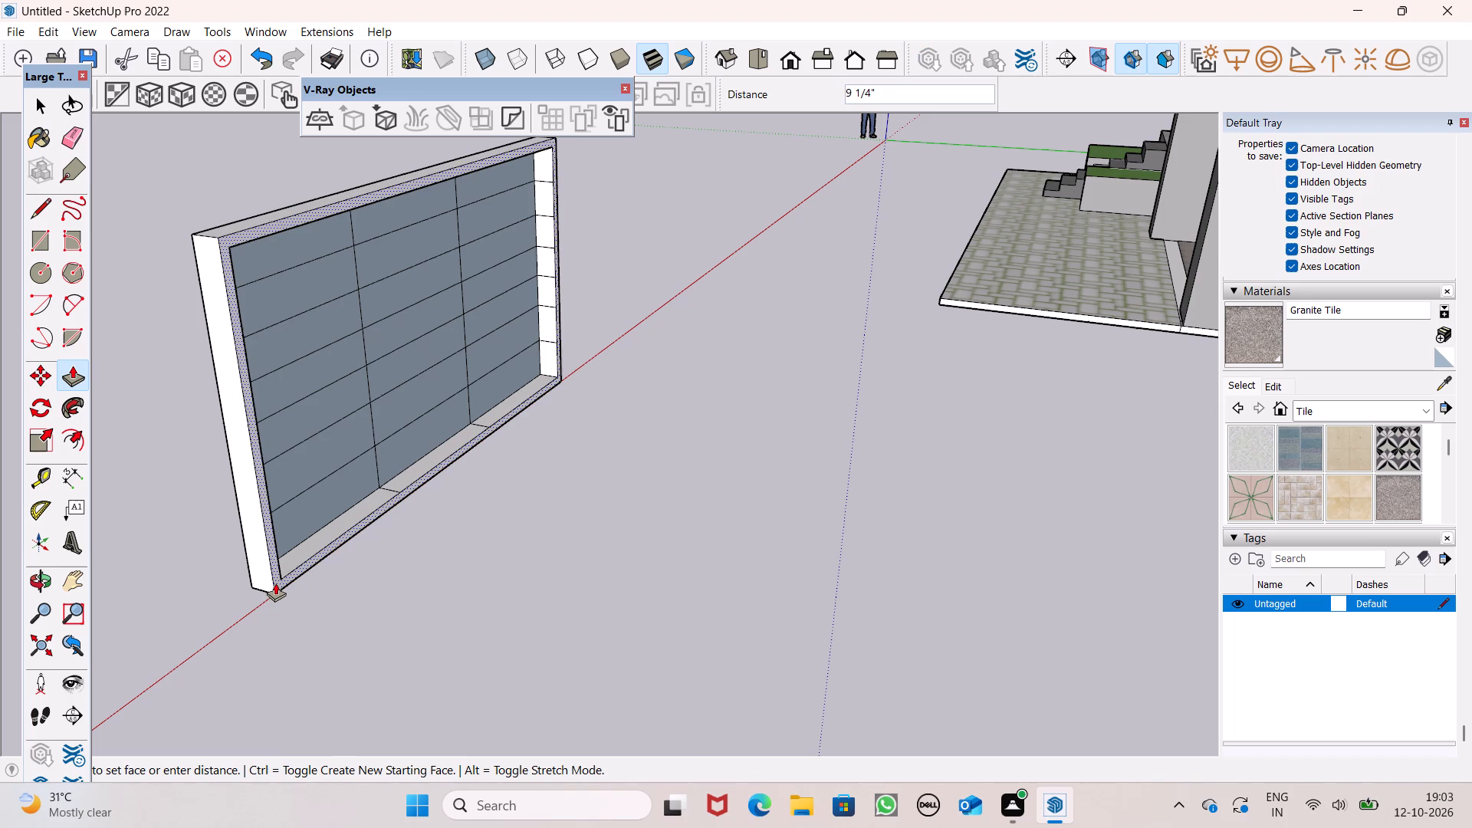
drag(275, 583, 277, 580)
key(4)
key(shift+quotedbl)
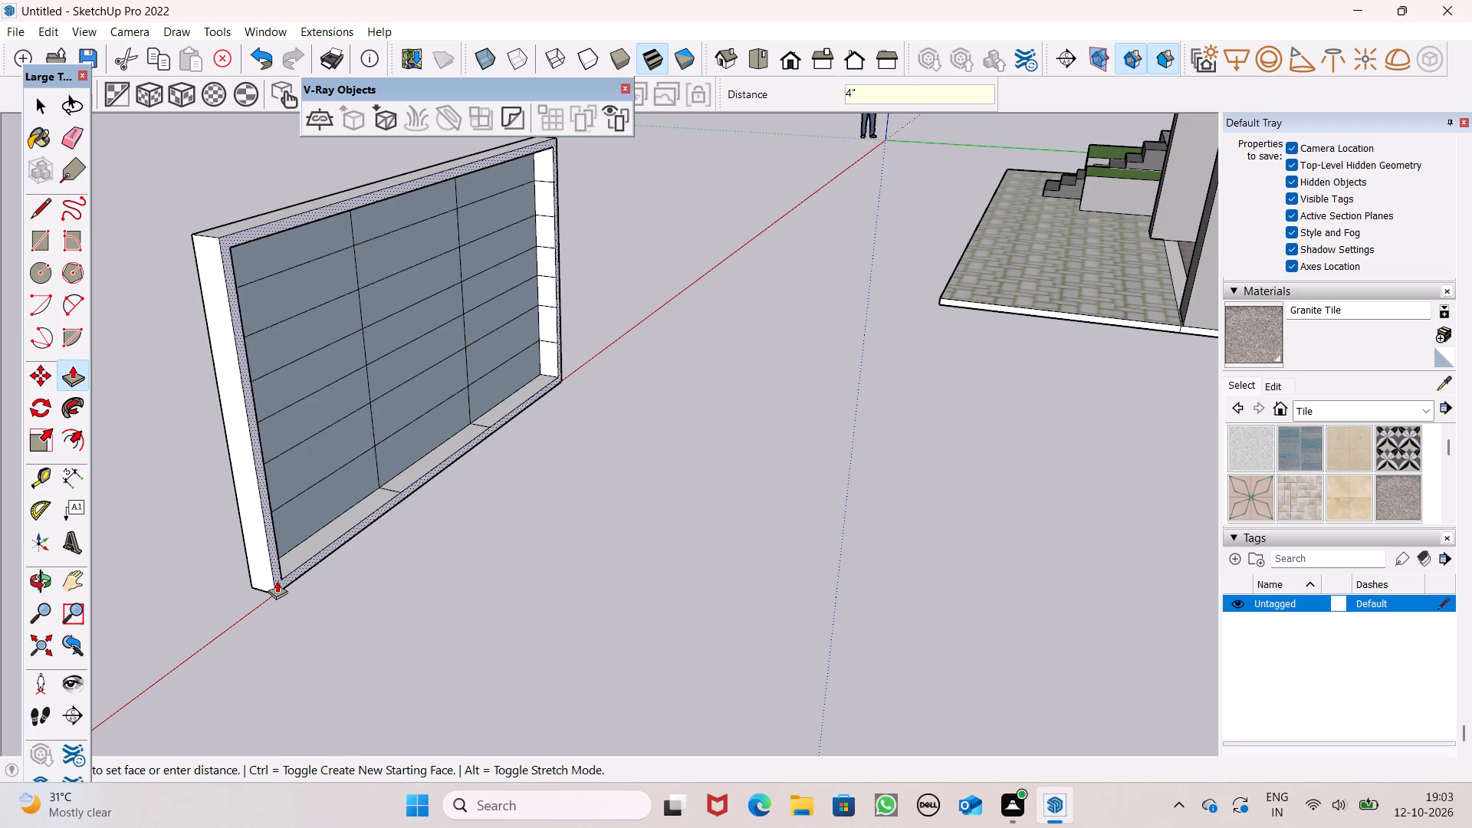
drag(277, 580, 278, 580)
key(Return)
Push/pull all seven strips in the panel's column nearest the viewer out 4", flush with the raised frame.
scroll(236, 277, up, 3)
drag(236, 268, 223, 295)
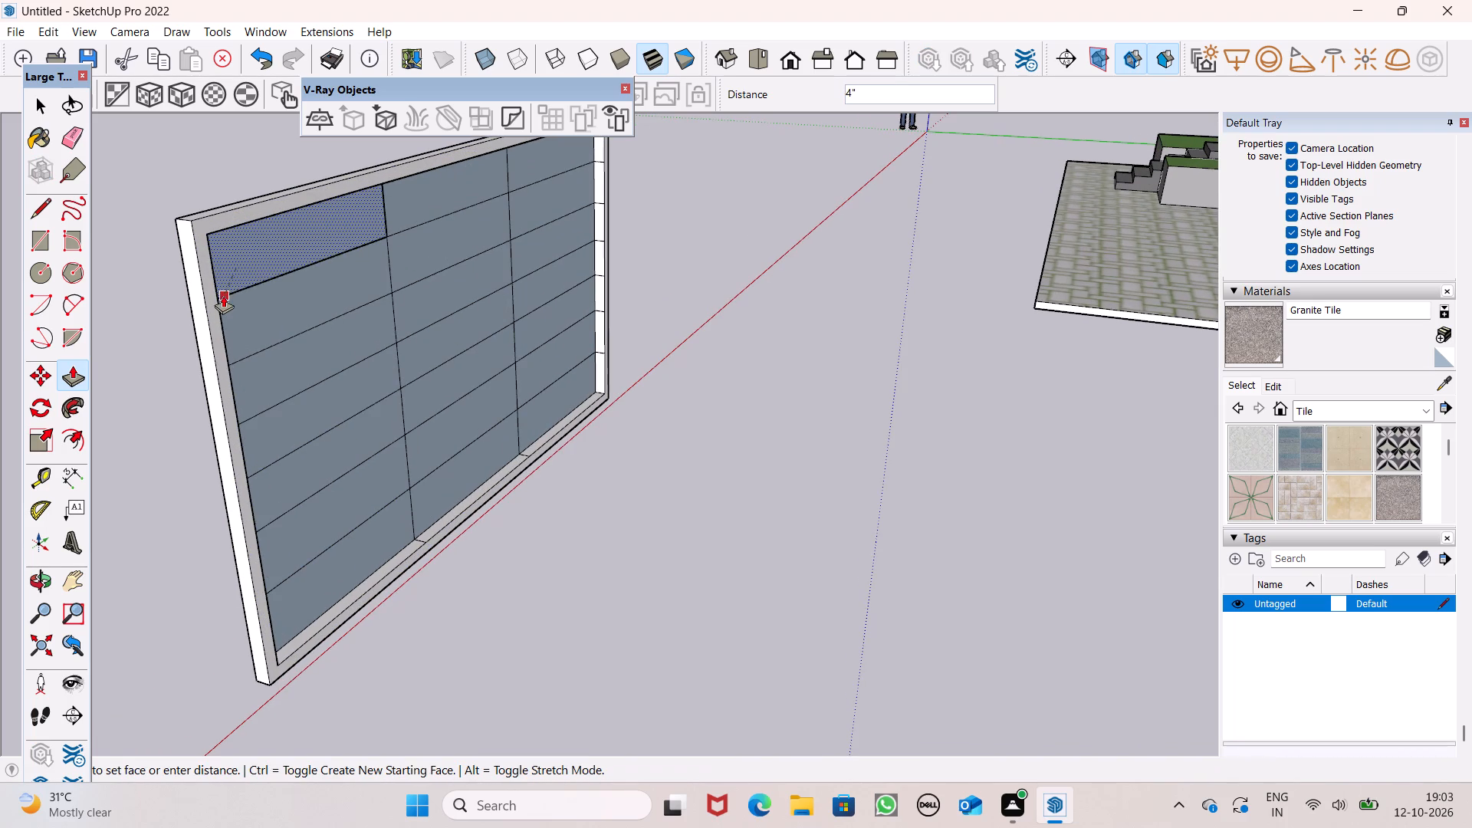
drag(223, 295, 221, 307)
drag(246, 319, 238, 348)
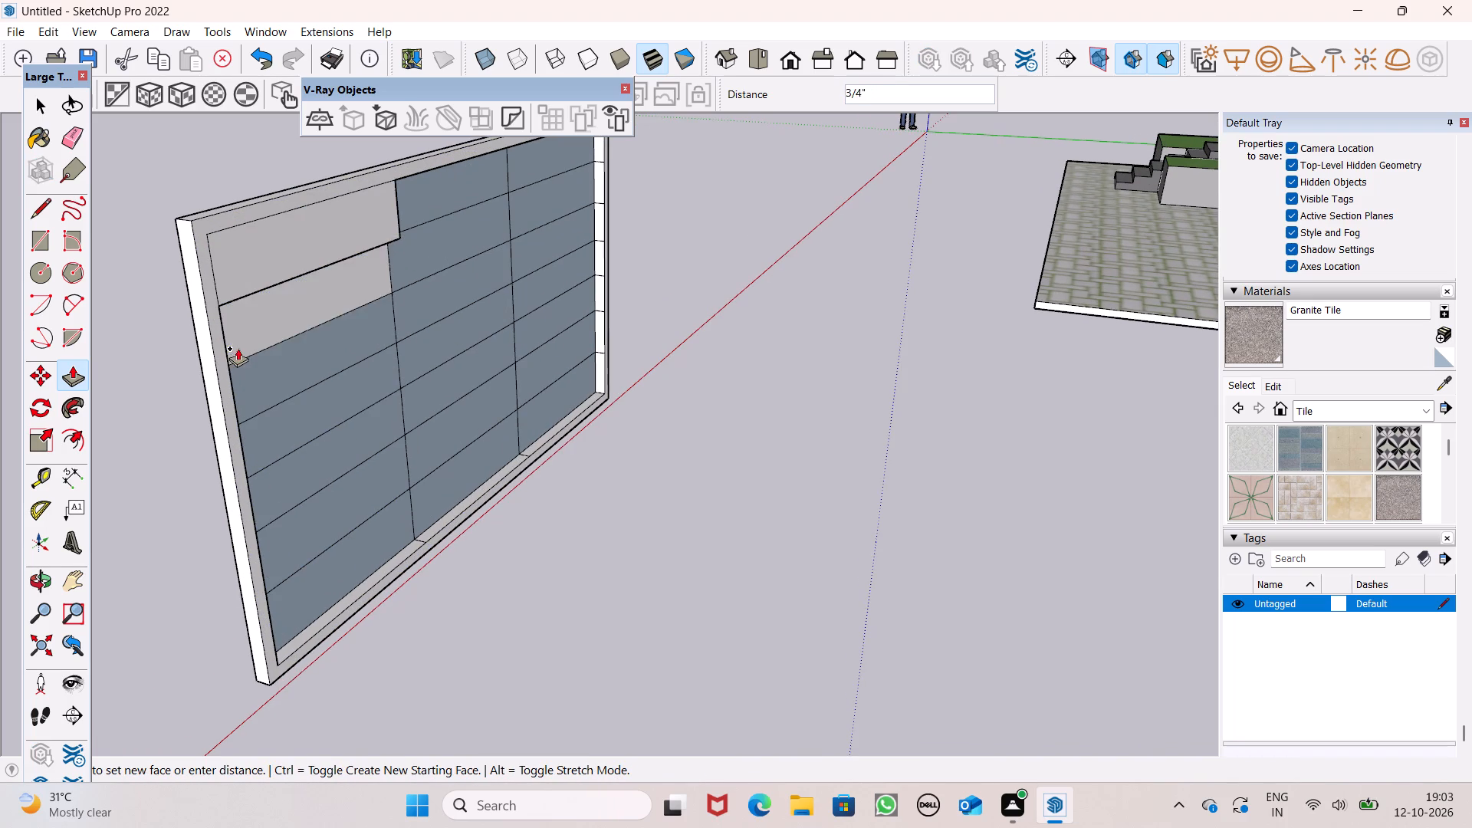
drag(238, 348, 228, 360)
drag(282, 386, 255, 441)
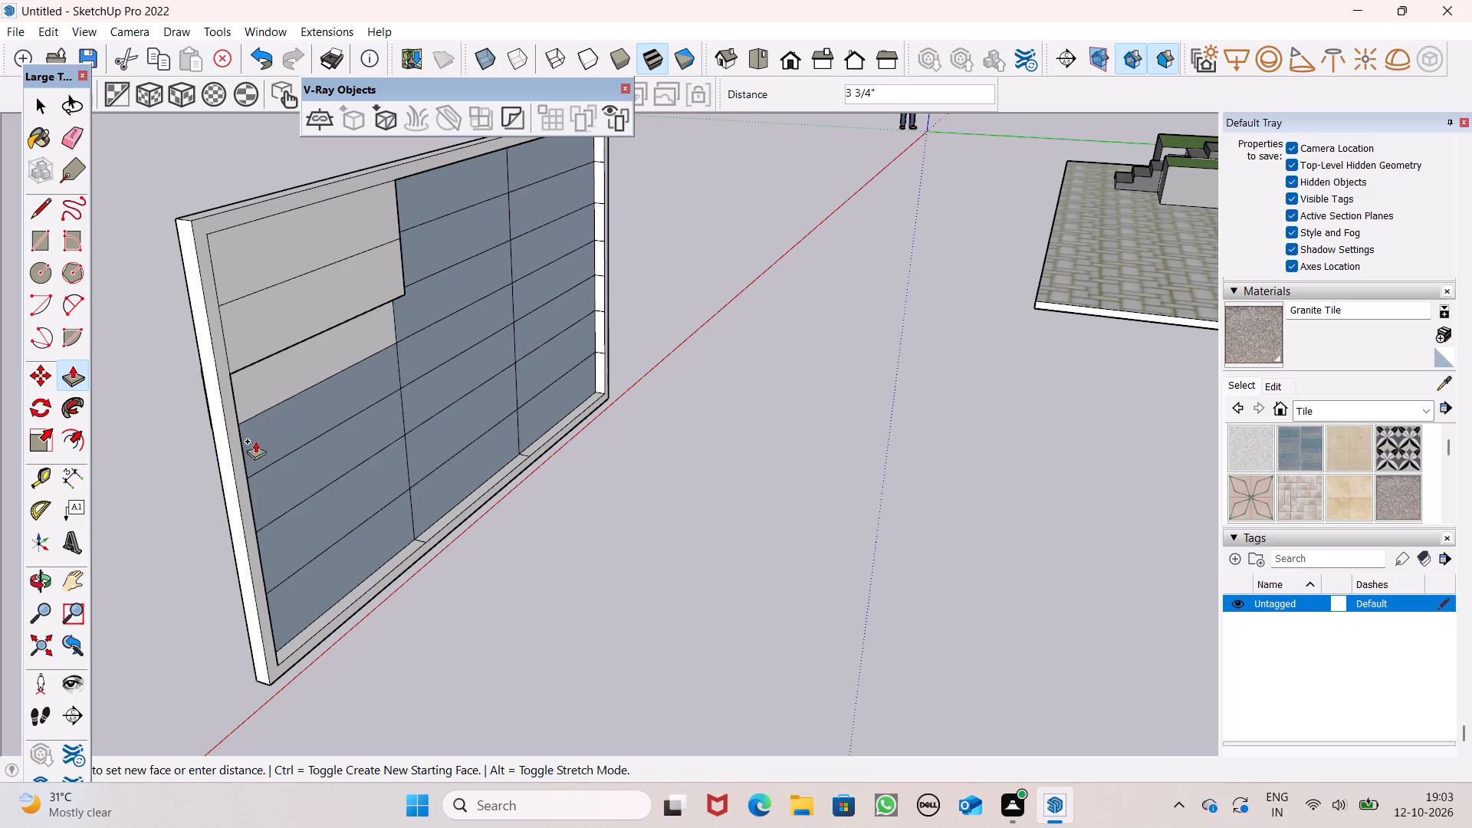
drag(255, 441, 245, 484)
drag(261, 451, 254, 478)
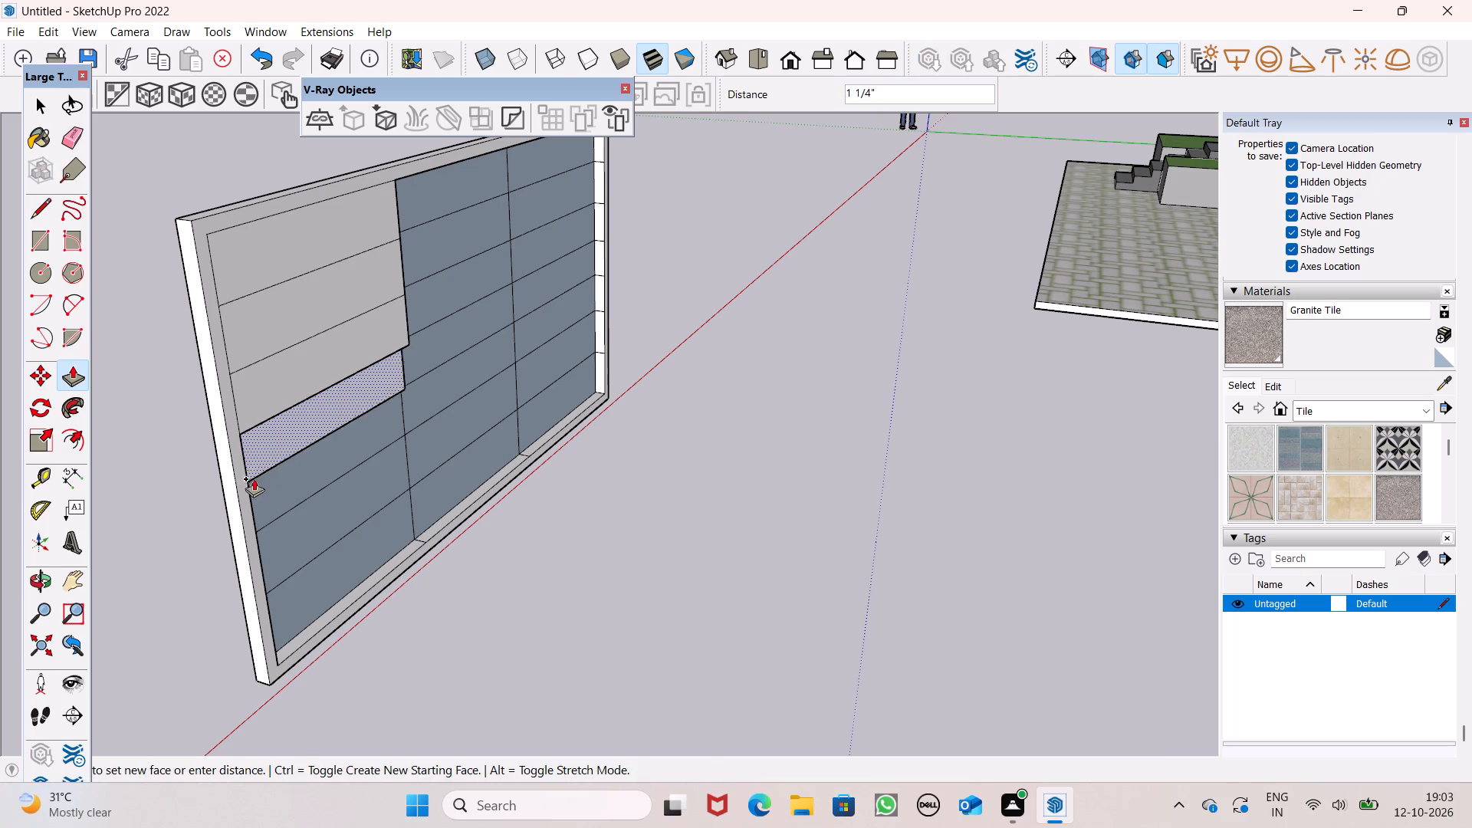
drag(254, 478, 250, 486)
drag(264, 493, 263, 534)
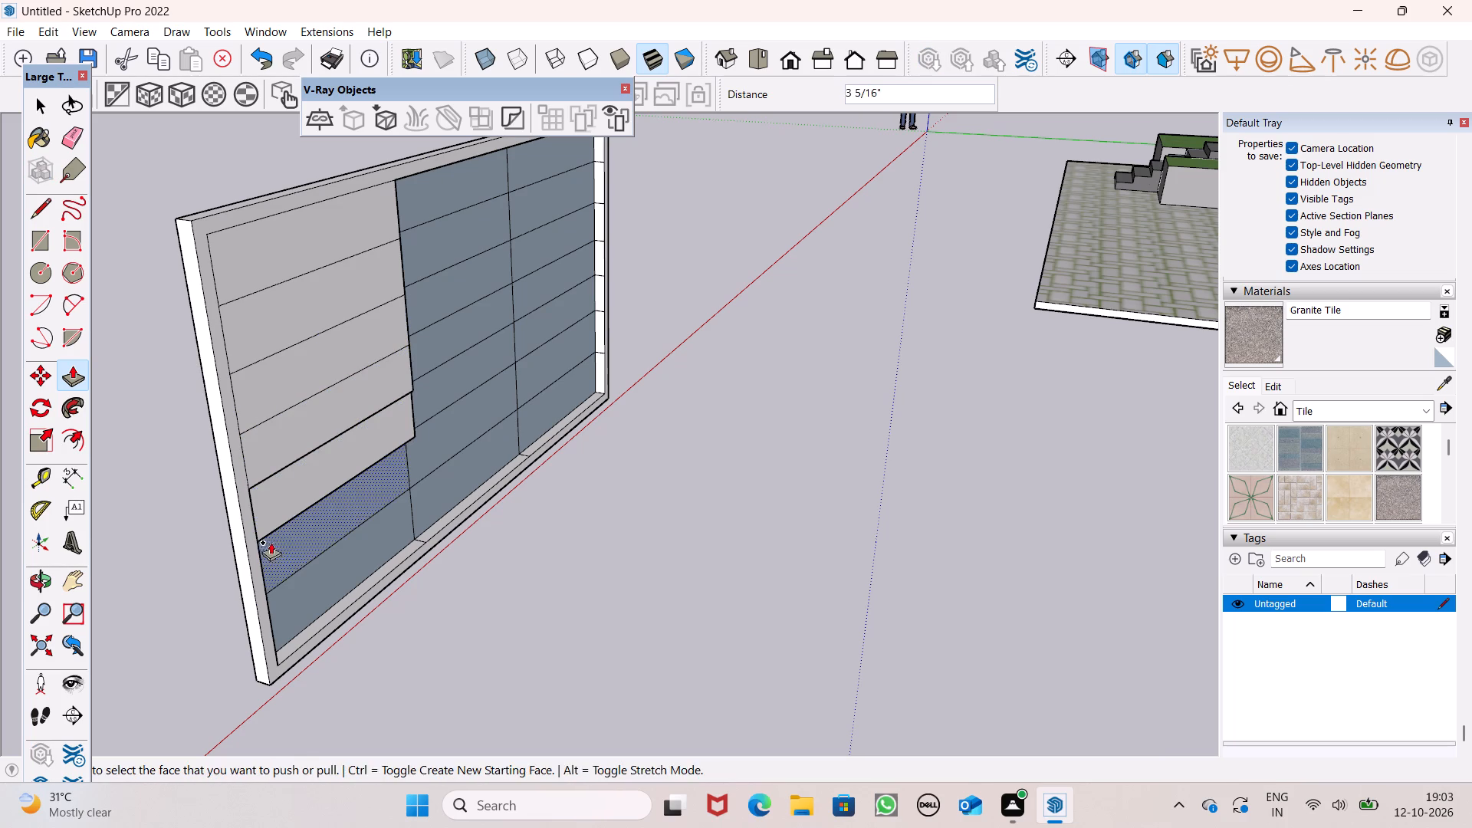
drag(283, 552, 265, 577)
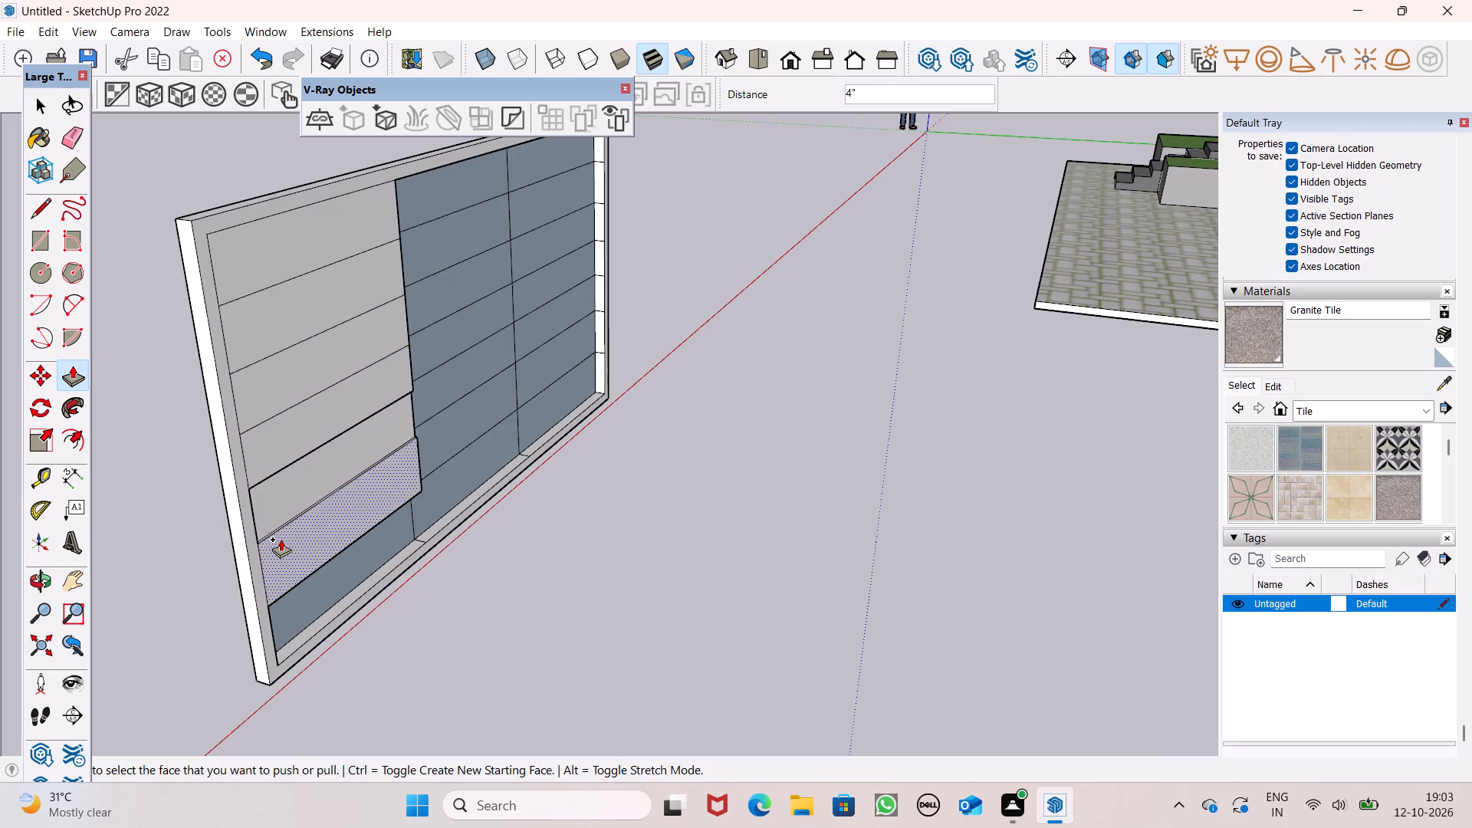
drag(282, 495, 250, 534)
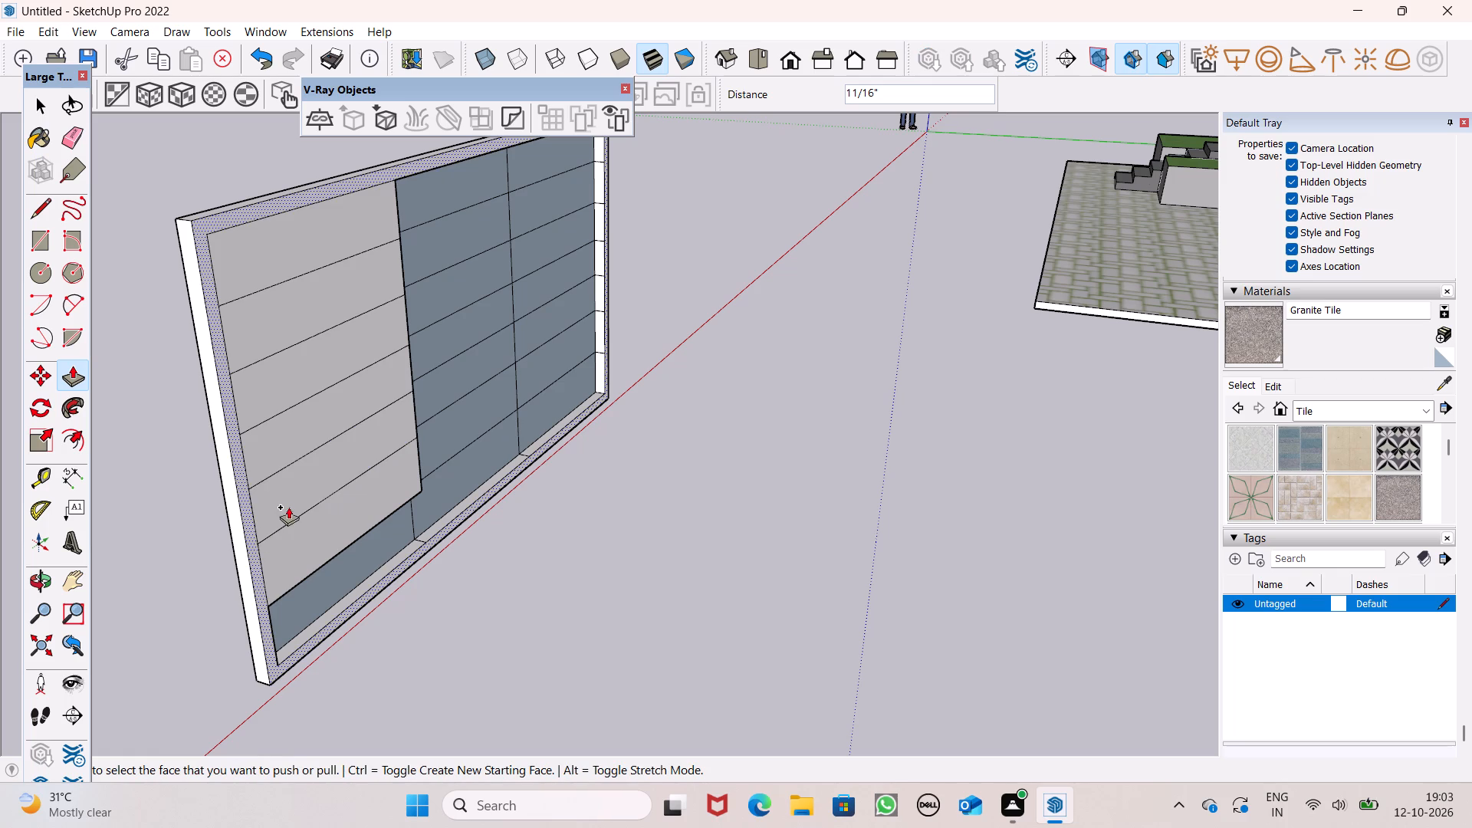
drag(322, 603, 277, 639)
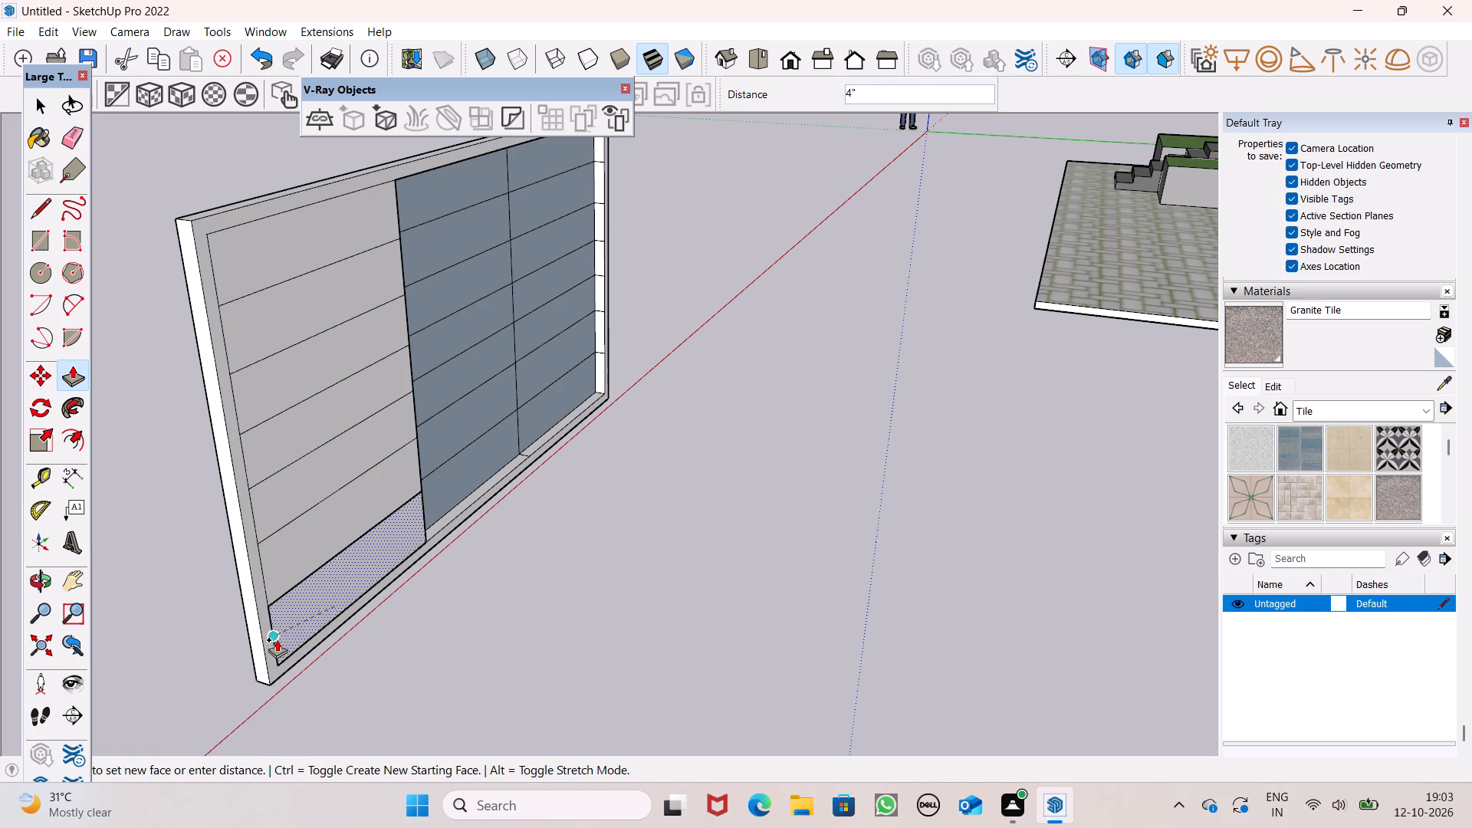
drag(277, 639, 279, 632)
key(ctrl+z)
drag(378, 569, 368, 603)
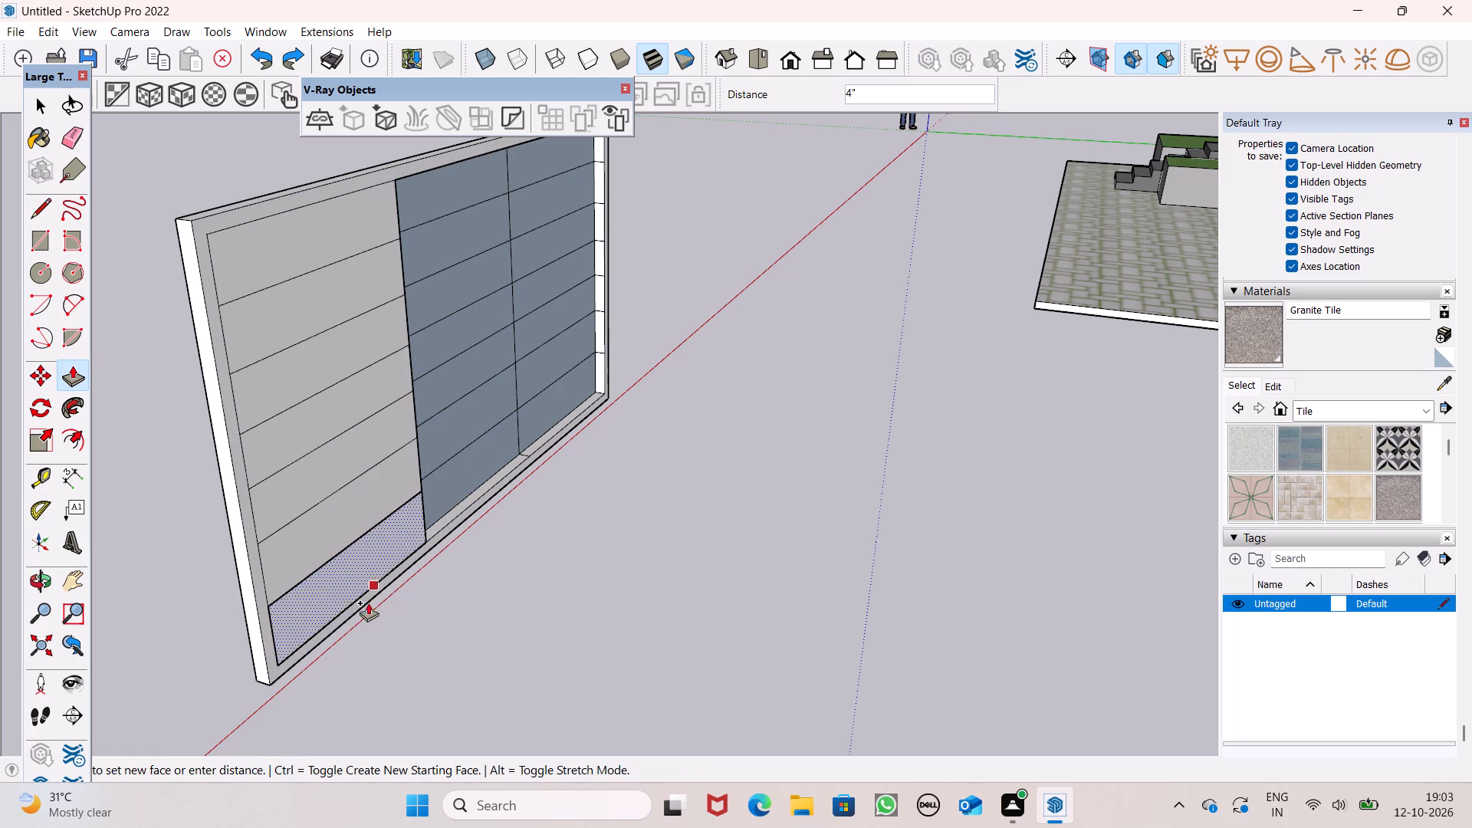
drag(368, 603, 304, 659)
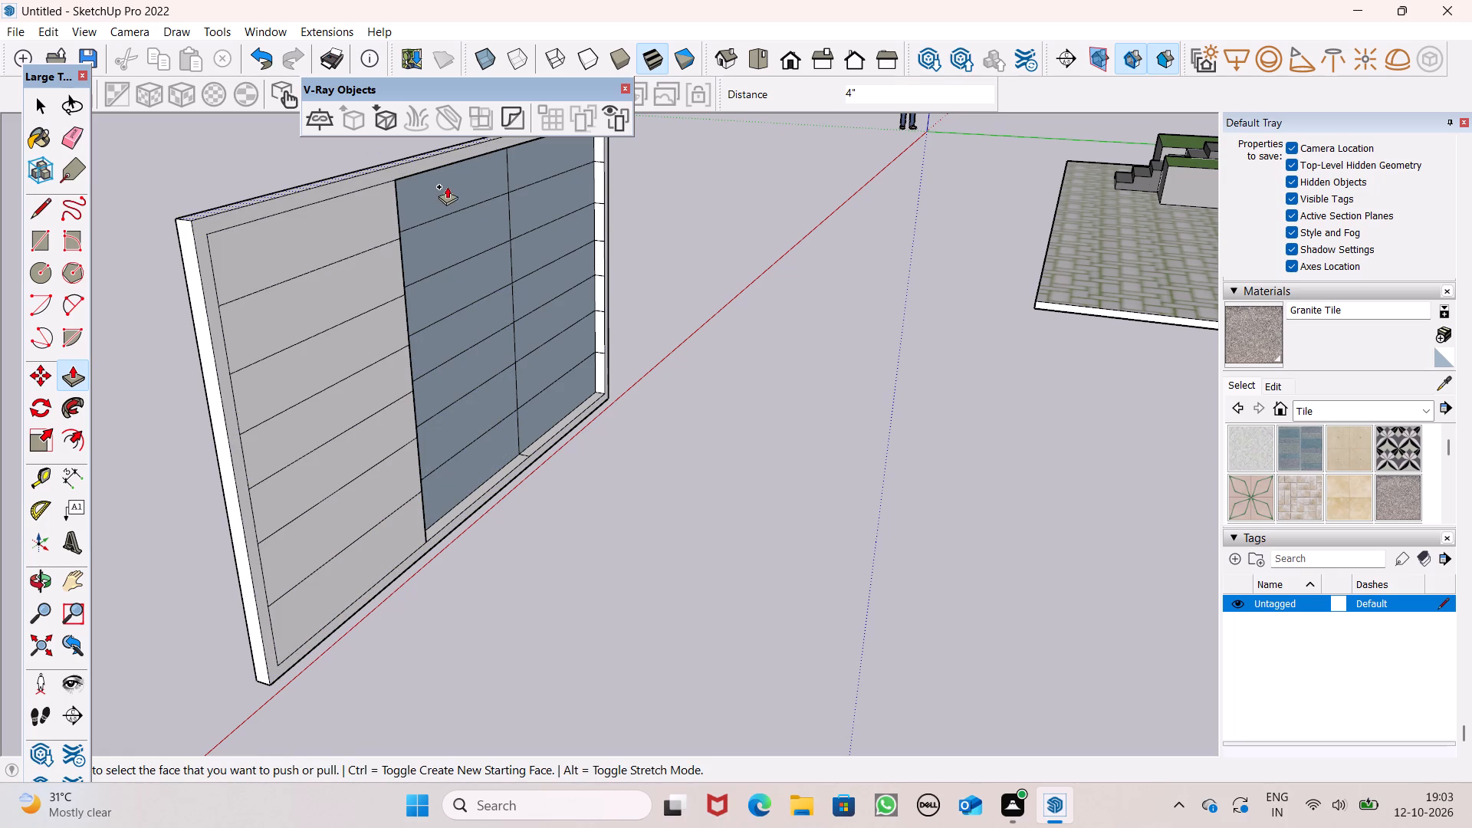
Push/pull all seven strips in the panel's middle column out 4", level with the finished column.
drag(447, 187, 377, 270)
drag(438, 261, 383, 307)
drag(452, 301, 452, 307)
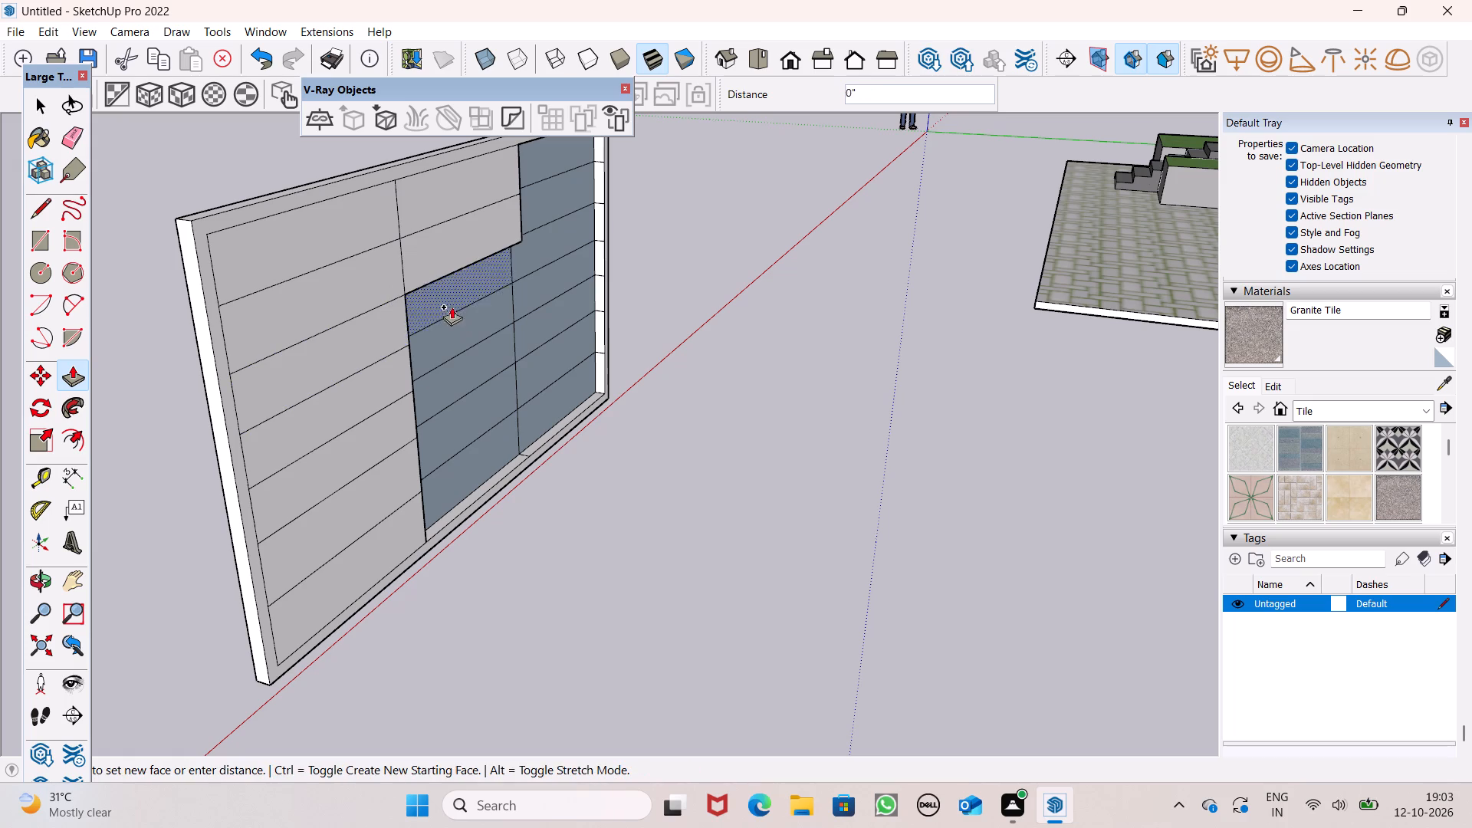
drag(452, 307, 408, 355)
drag(449, 351, 383, 402)
drag(439, 402, 388, 449)
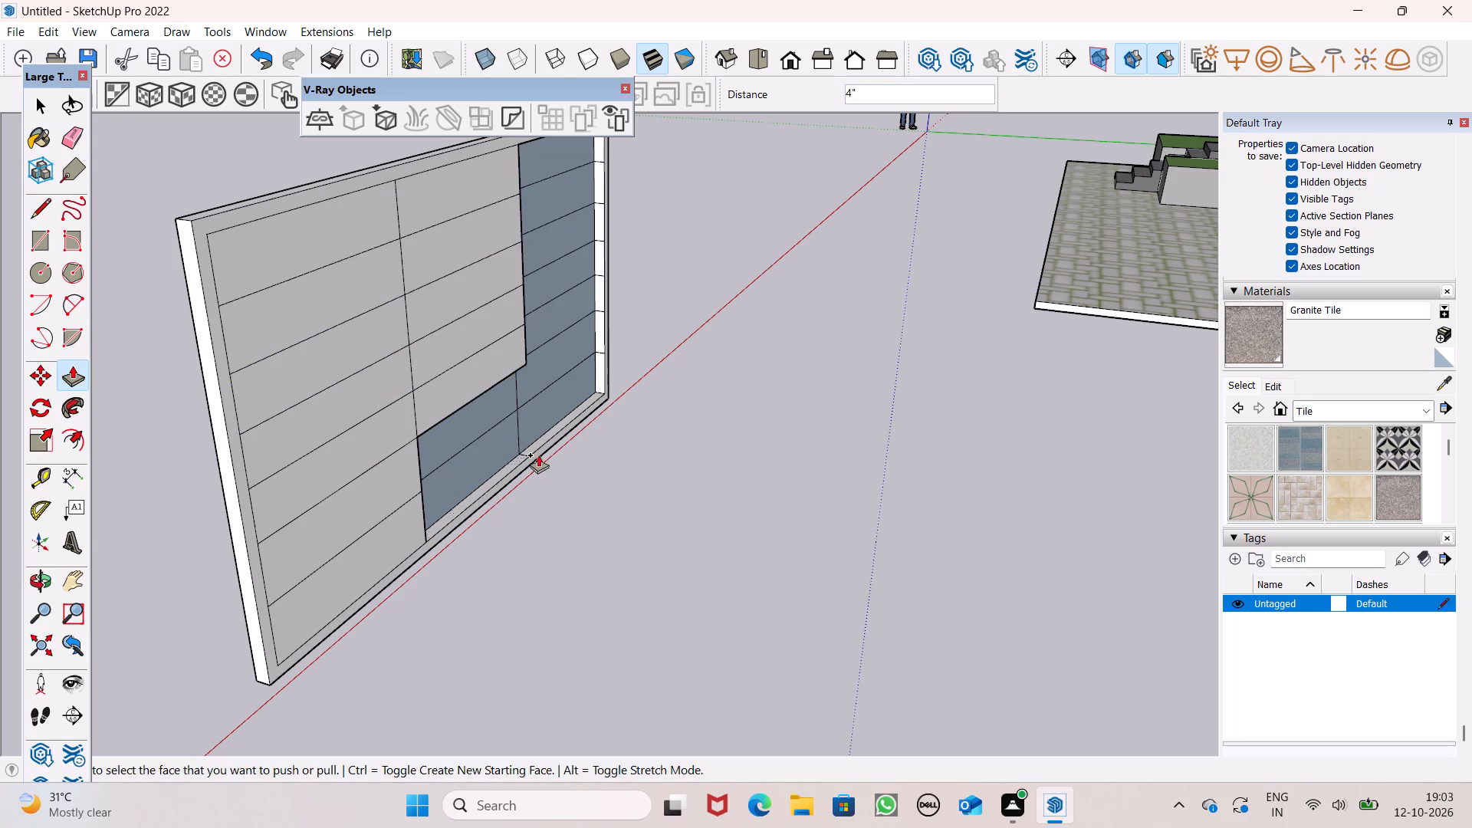
drag(462, 425, 332, 488)
drag(462, 481, 362, 498)
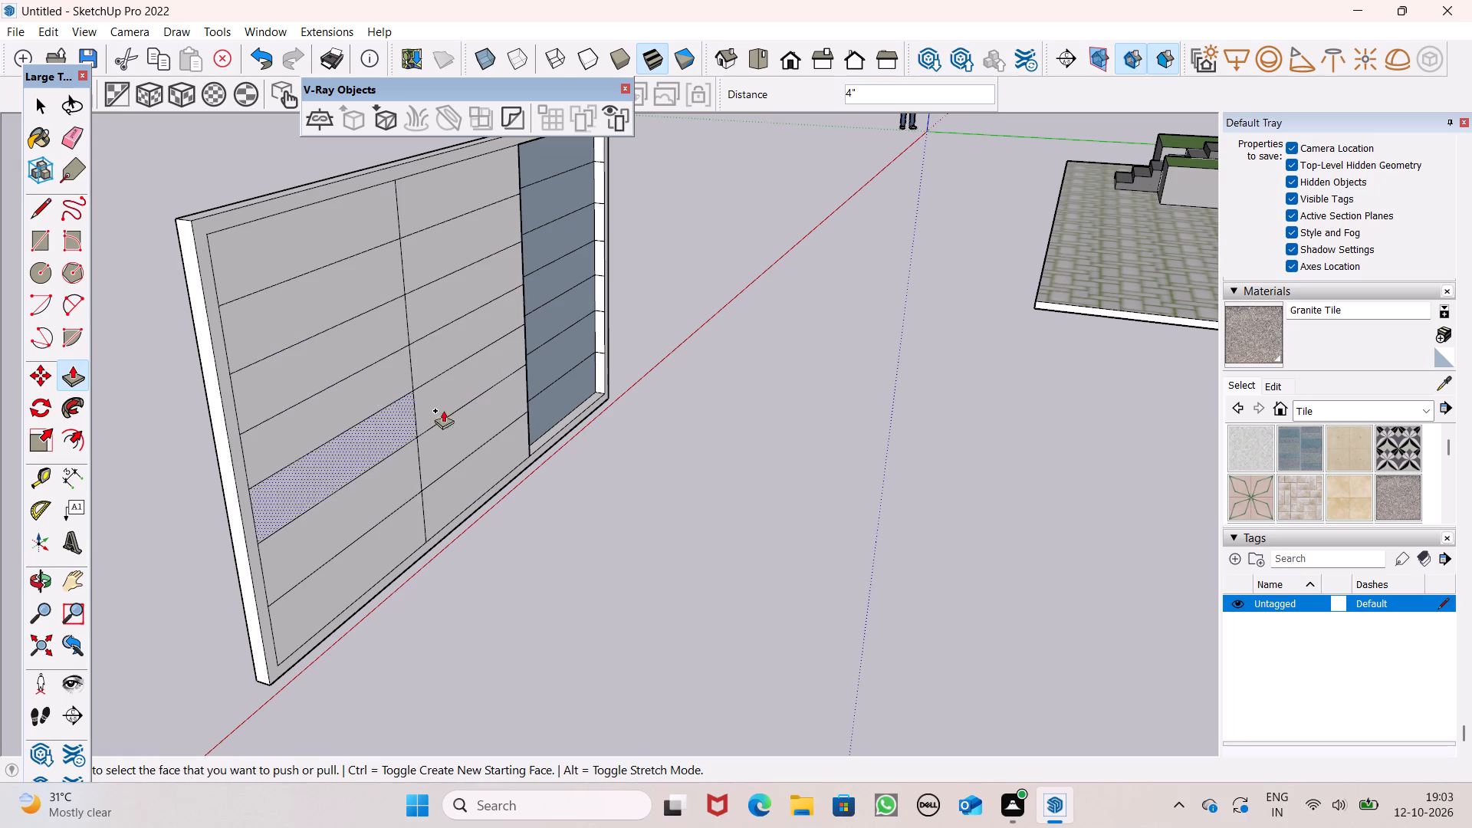
Push/pull the seven strips of the remaining far column out 4" so they sit flush with the frame.
scroll(487, 327, down, 6)
scroll(553, 202, up, 7)
drag(452, 266, 448, 310)
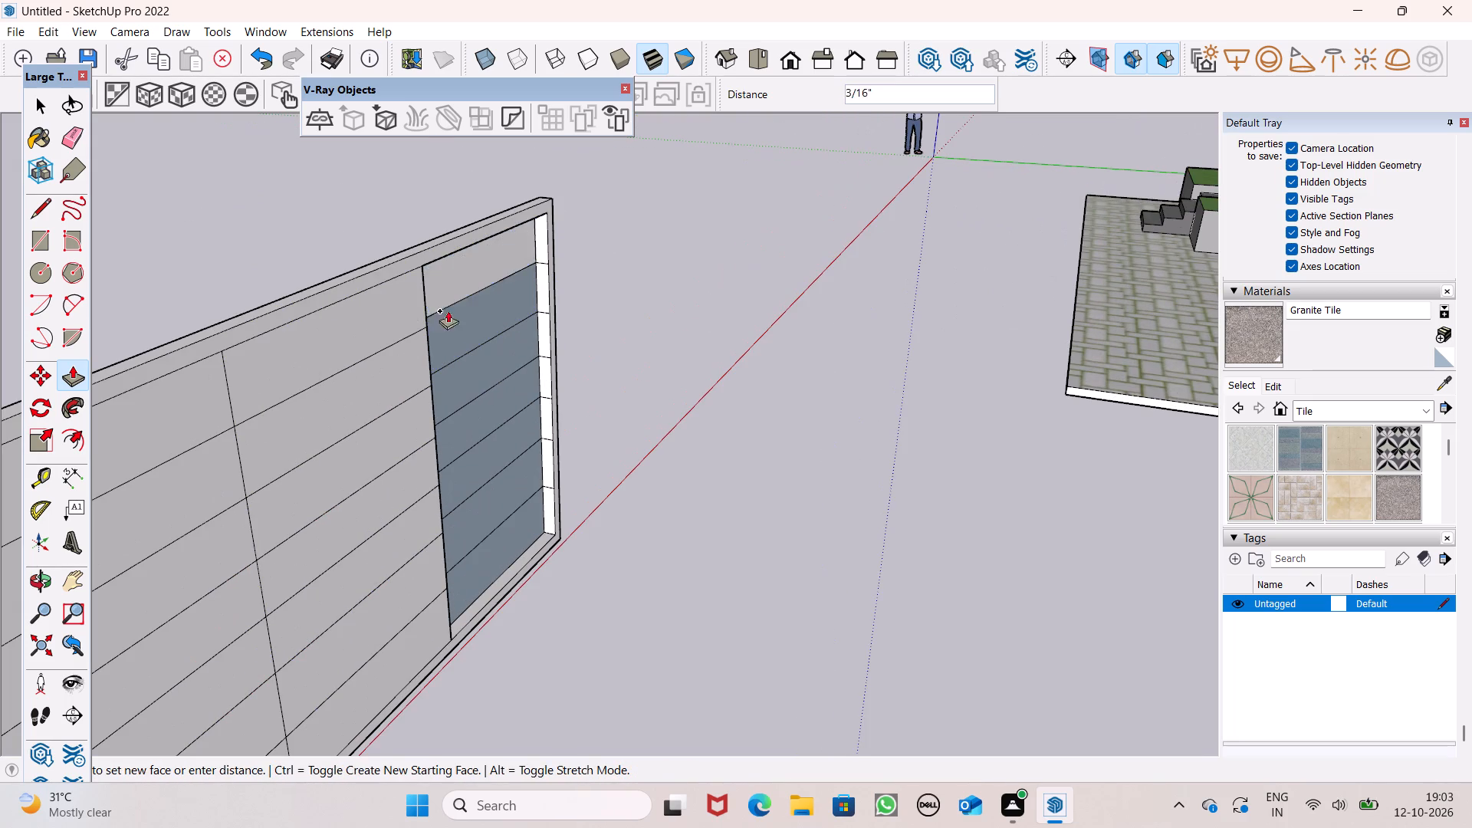
drag(448, 310, 347, 370)
drag(463, 337, 410, 386)
drag(465, 390, 404, 438)
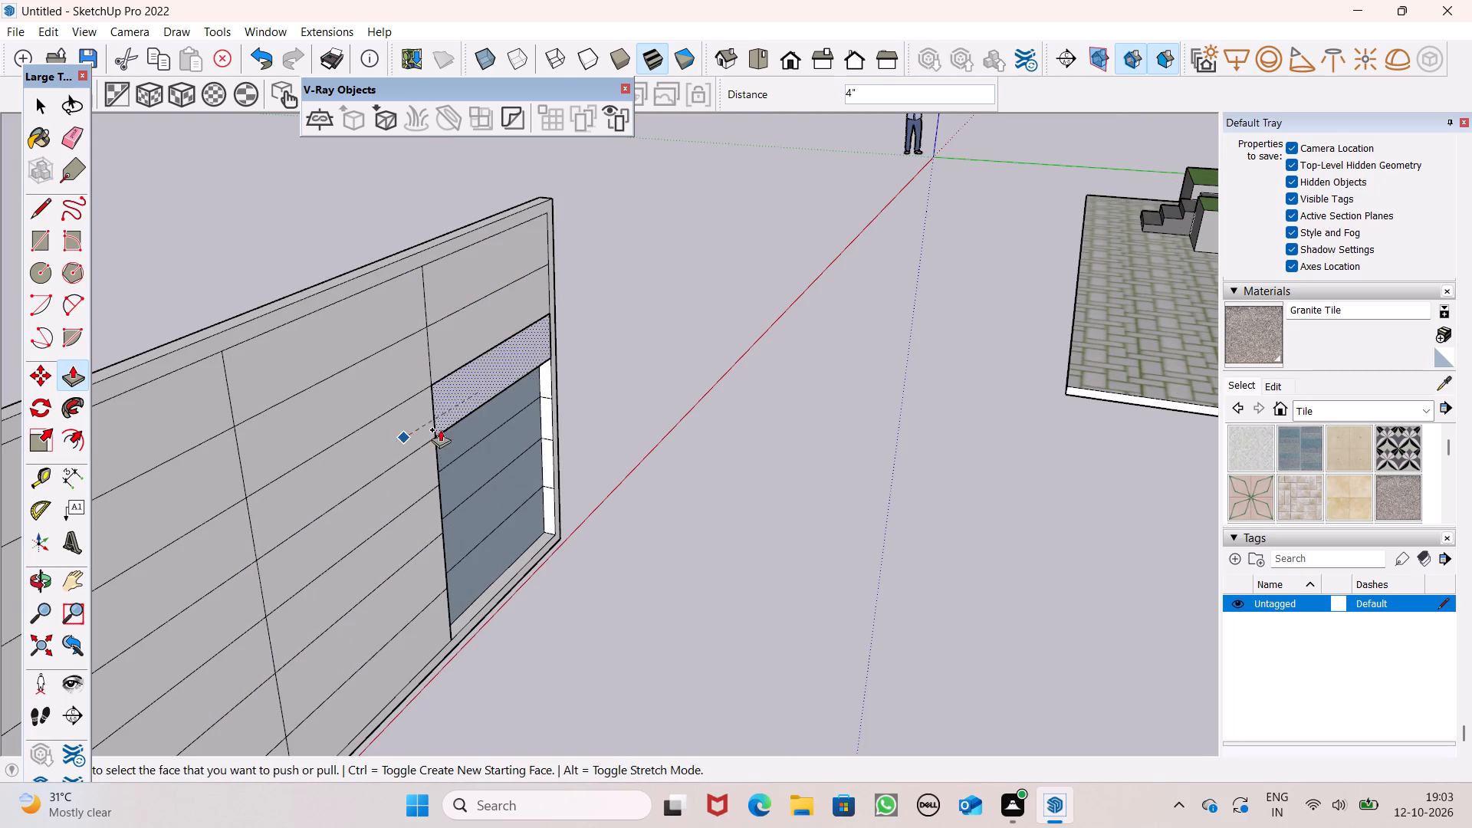
drag(469, 435, 431, 495)
drag(497, 481, 428, 567)
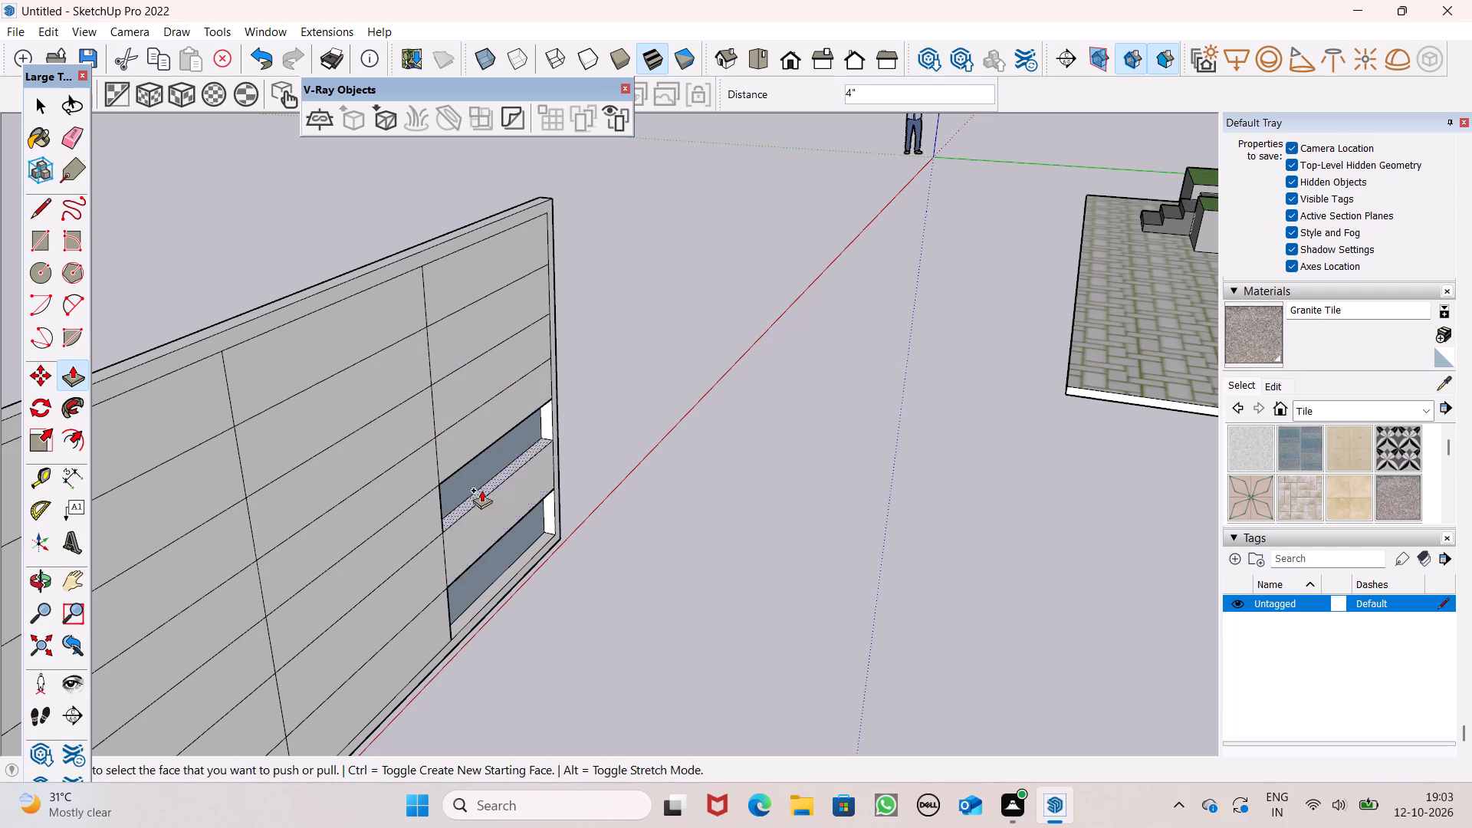
drag(476, 491, 427, 540)
drag(489, 568, 441, 600)
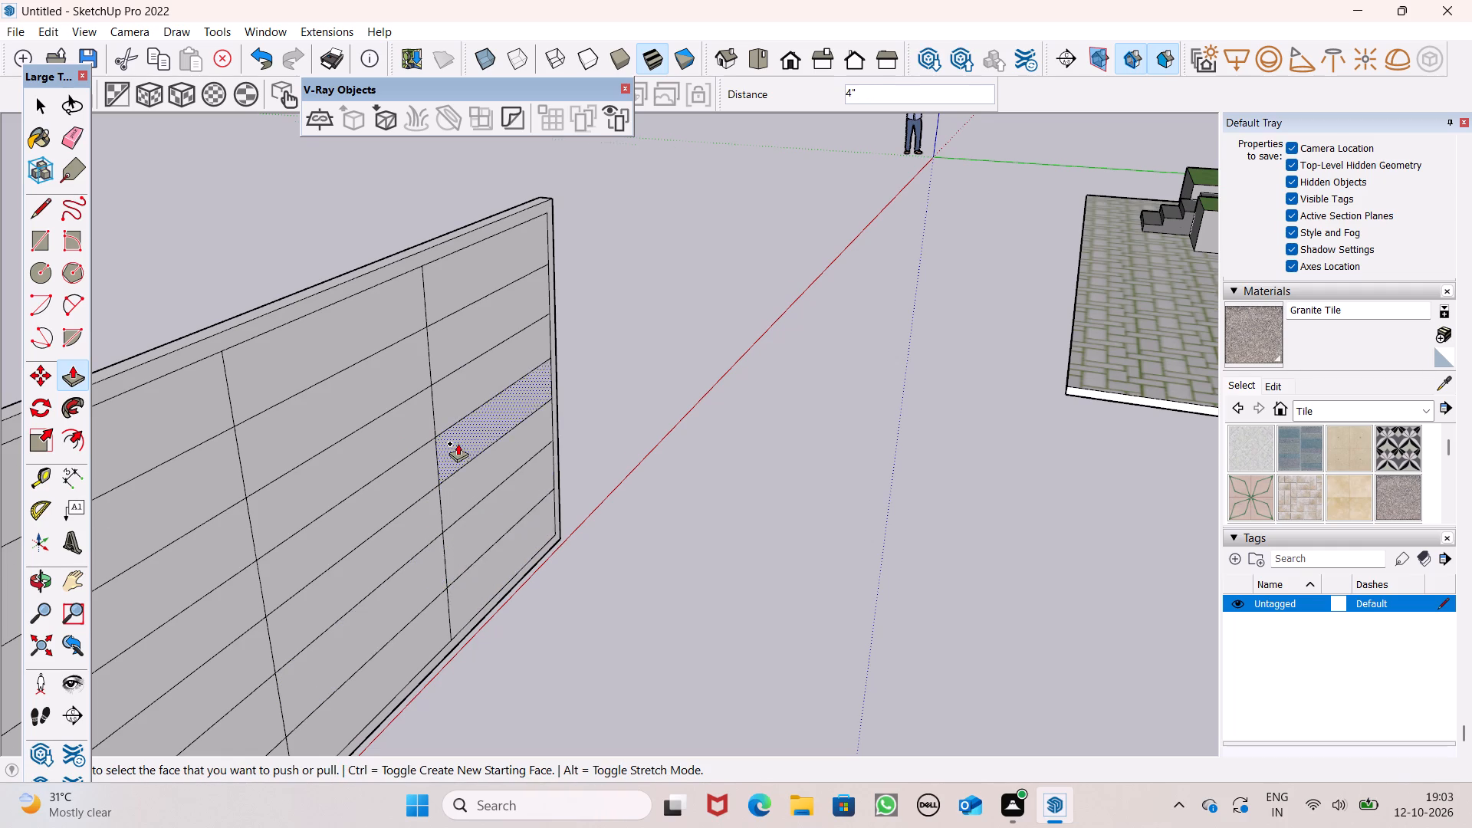
Paint one strip in the outer column of the panel's house-front side with dark grey Color M06 from the Colors collection.
scroll(458, 443, down, 6)
middle_drag(580, 231, 971, 175)
key(space)
scroll(533, 263, up, 1)
scroll(533, 264, down, 2)
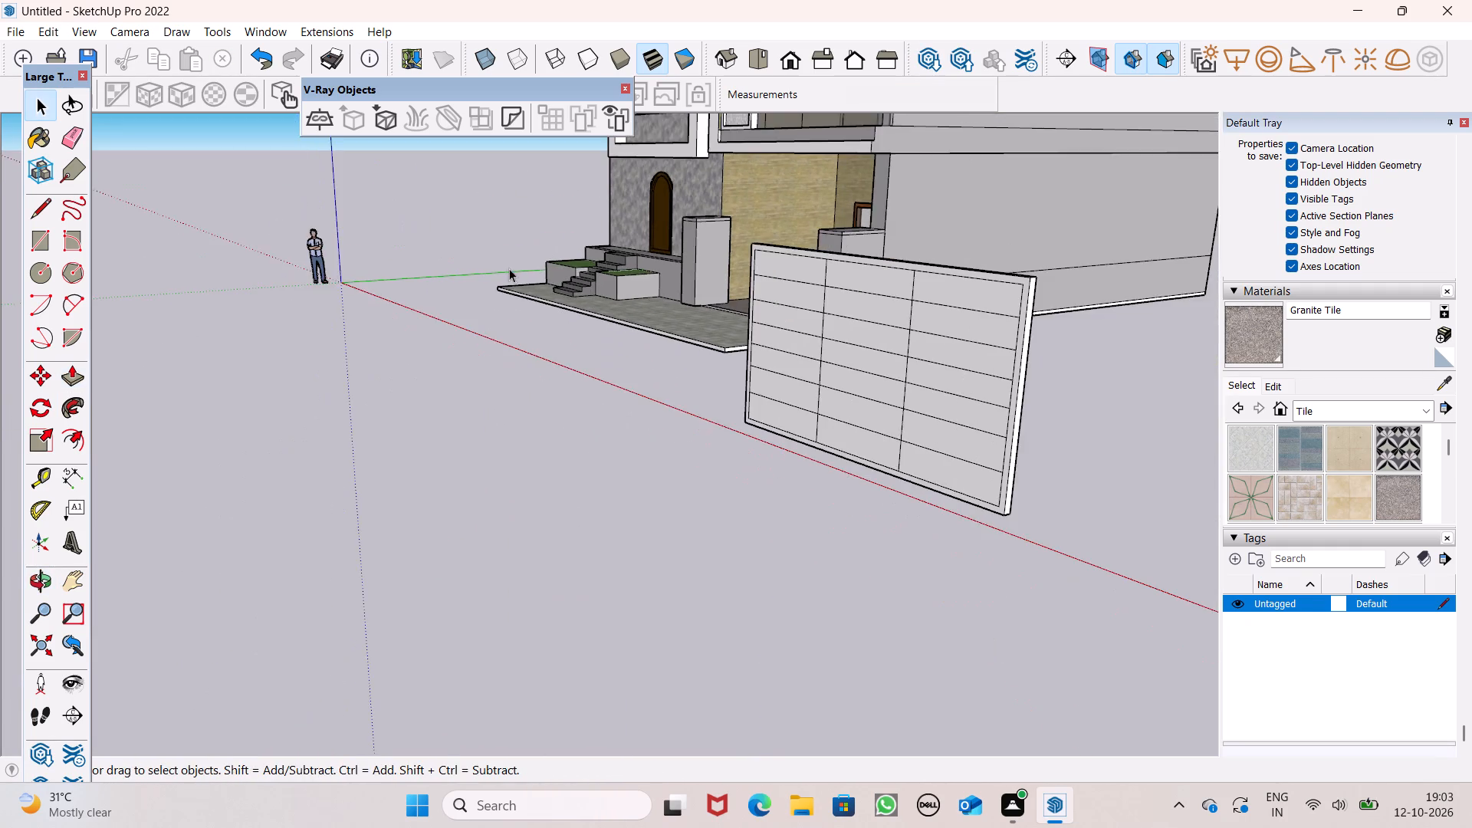
middle_drag(566, 320, 793, 357)
scroll(800, 343, down, 3)
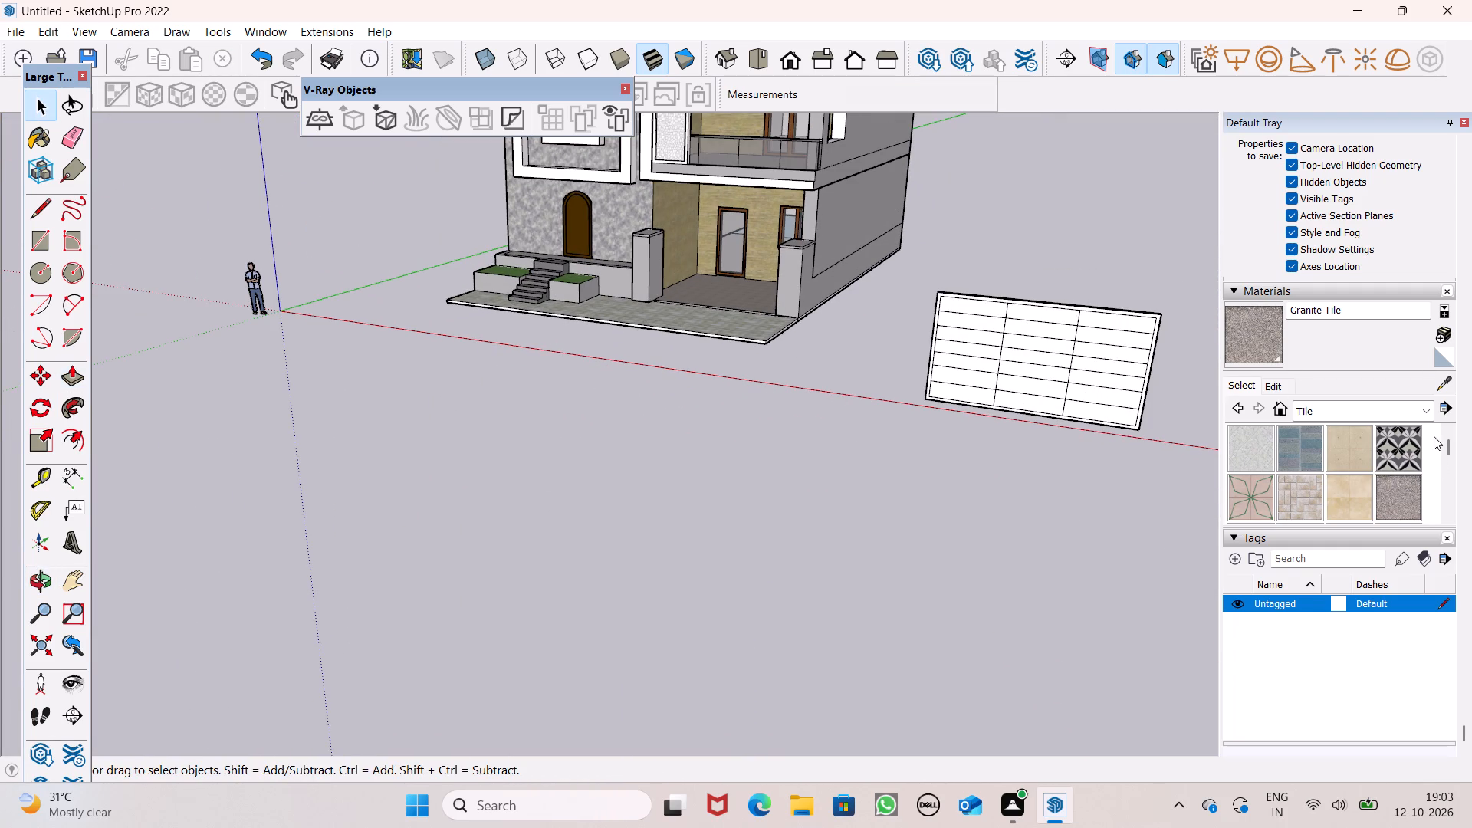
click(1424, 420)
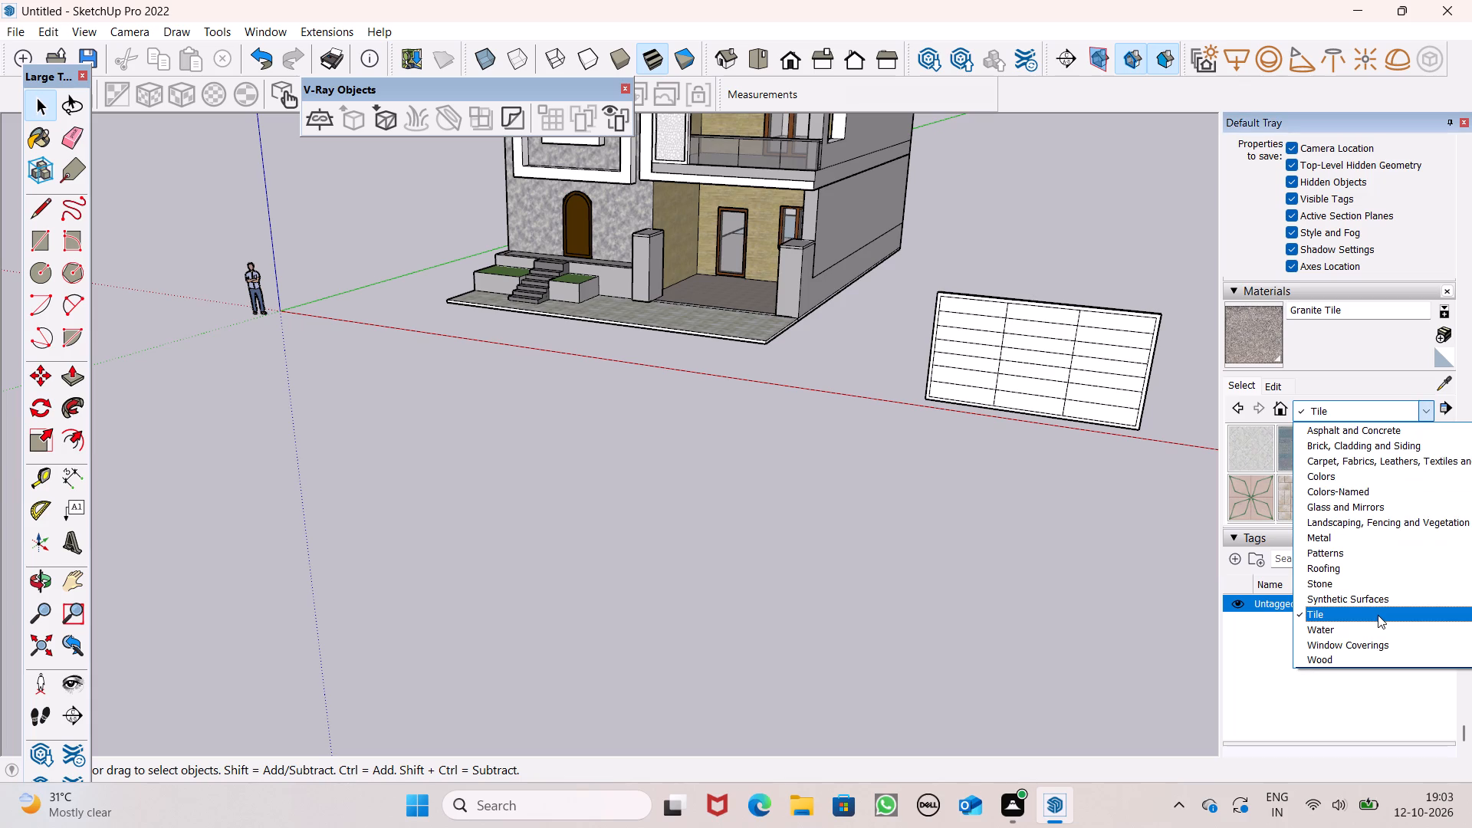
click(1328, 477)
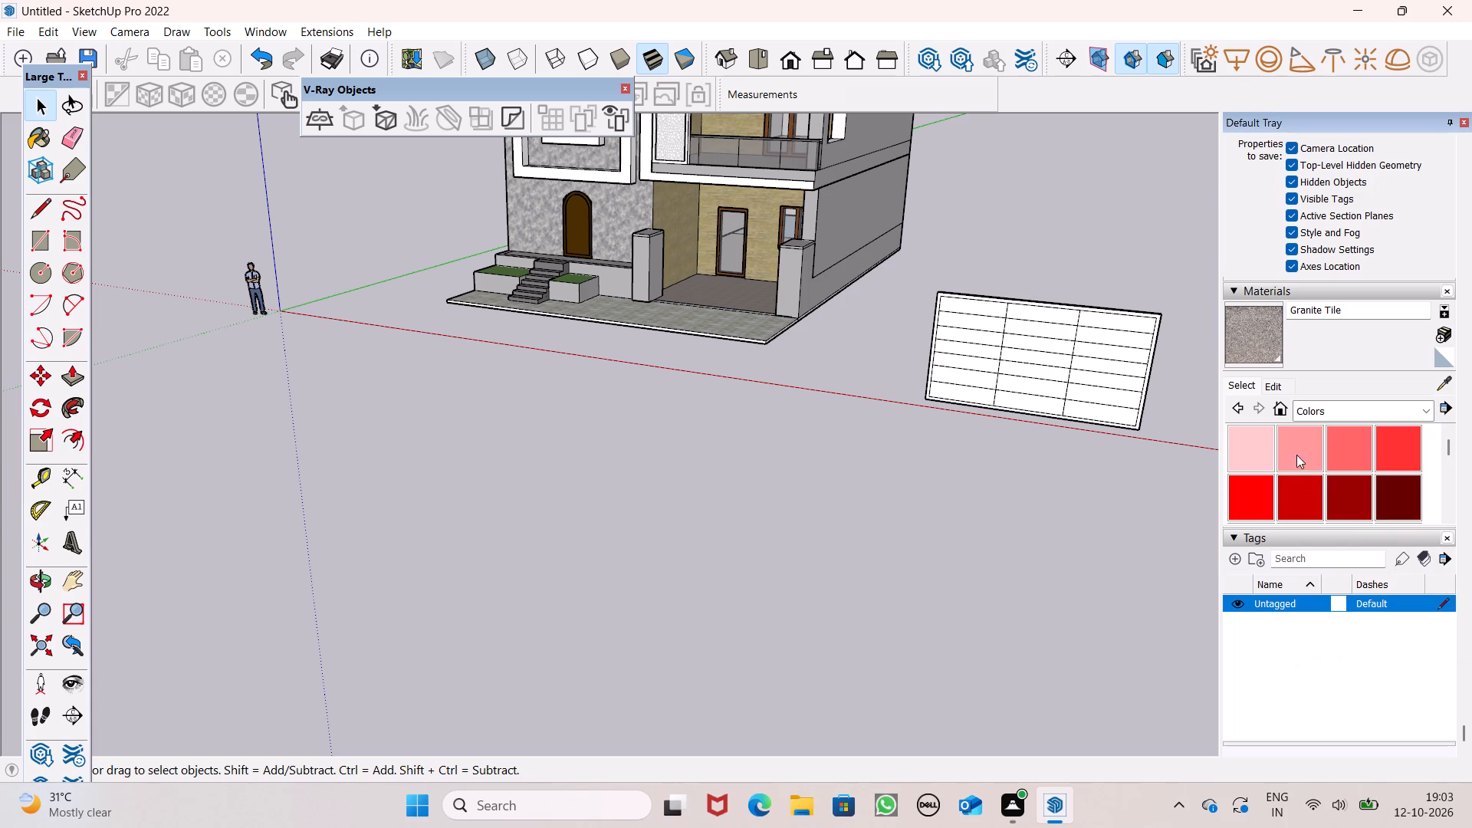
scroll(1327, 475, down, 9)
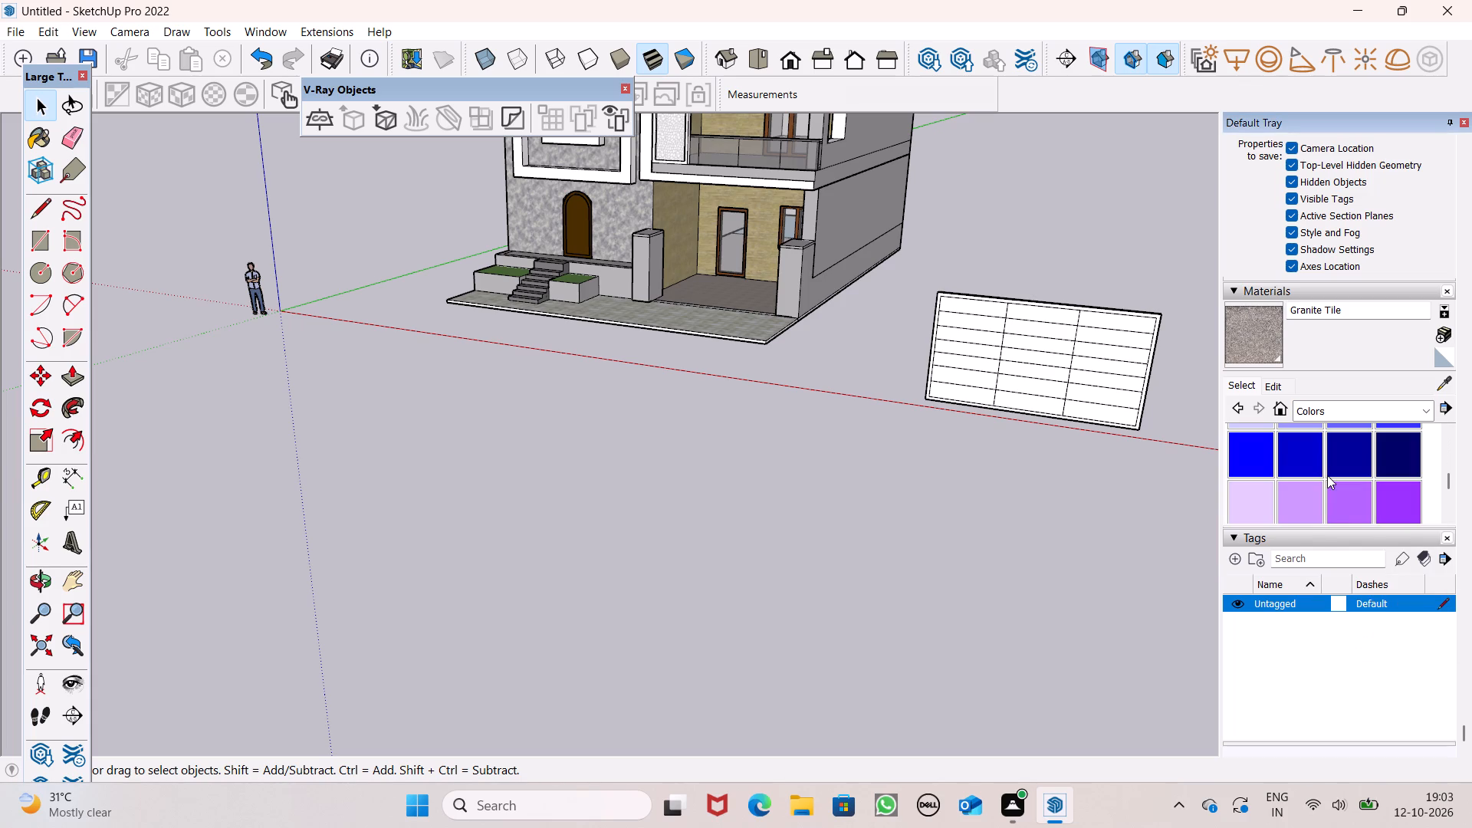
scroll(1327, 475, down, 1)
scroll(1327, 475, up, 2)
scroll(1327, 475, down, 2)
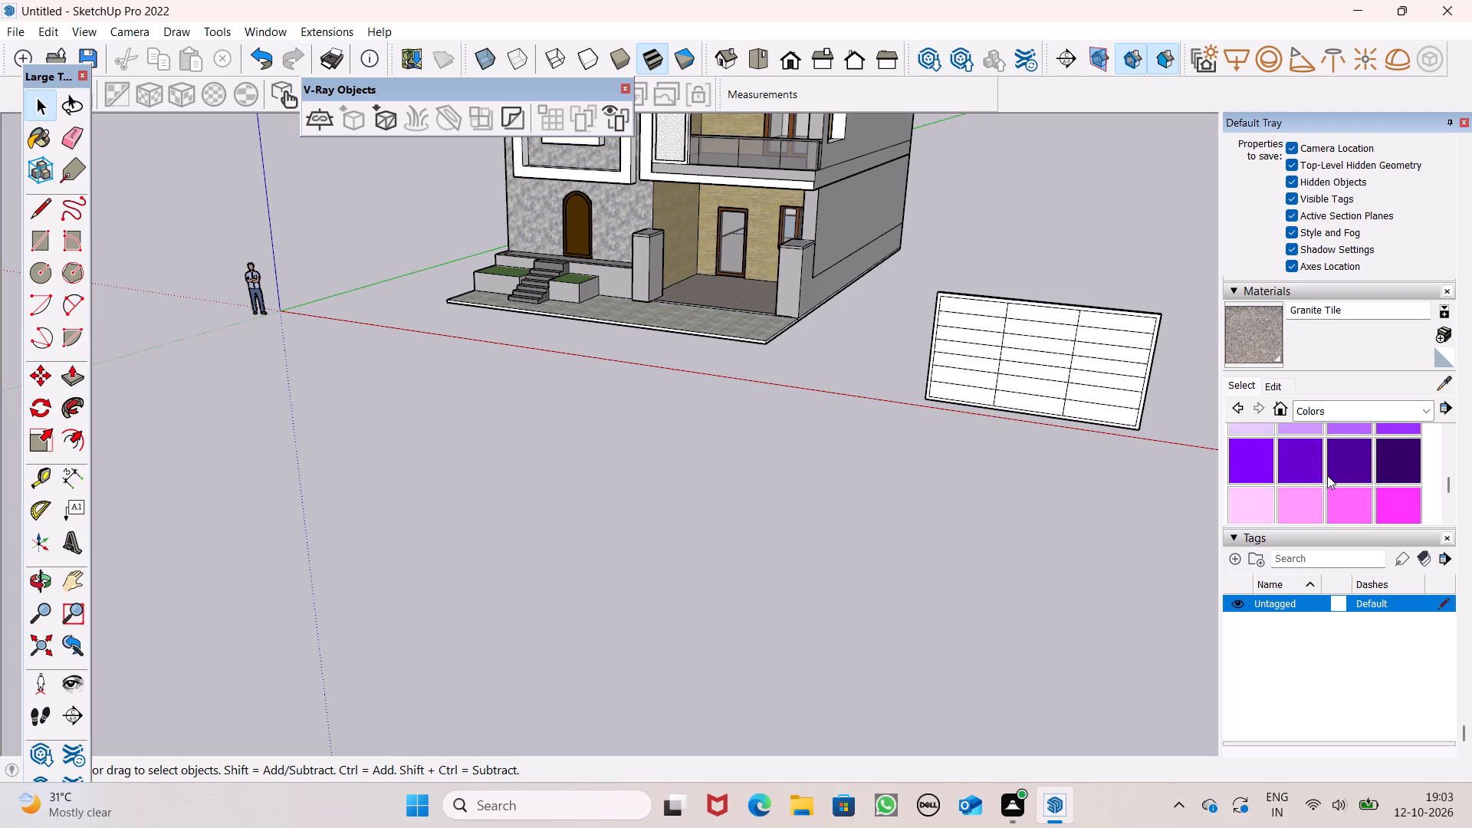
scroll(1327, 475, down, 5)
scroll(1327, 475, up, 1)
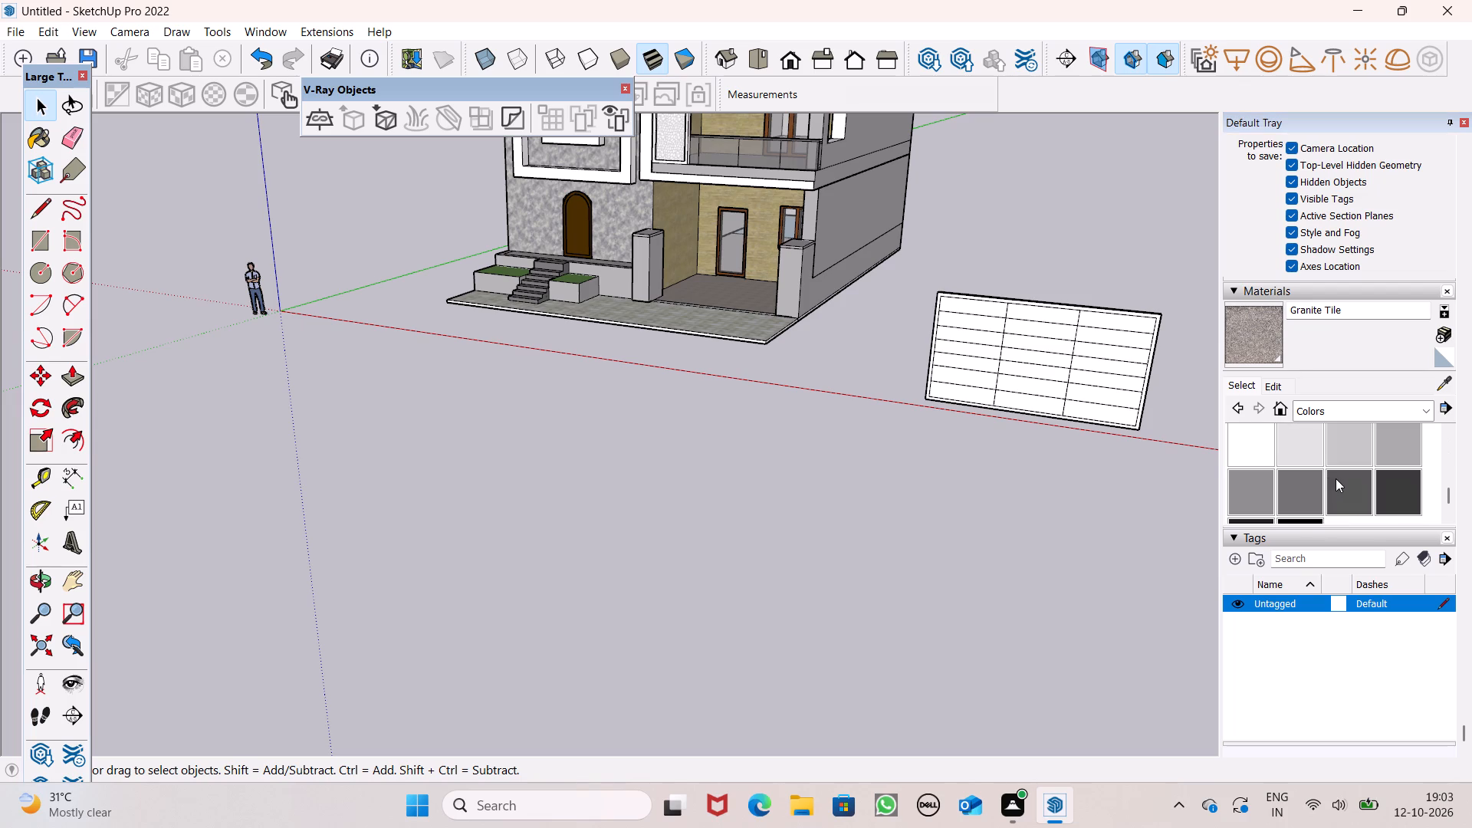
click(1337, 480)
click(1115, 373)
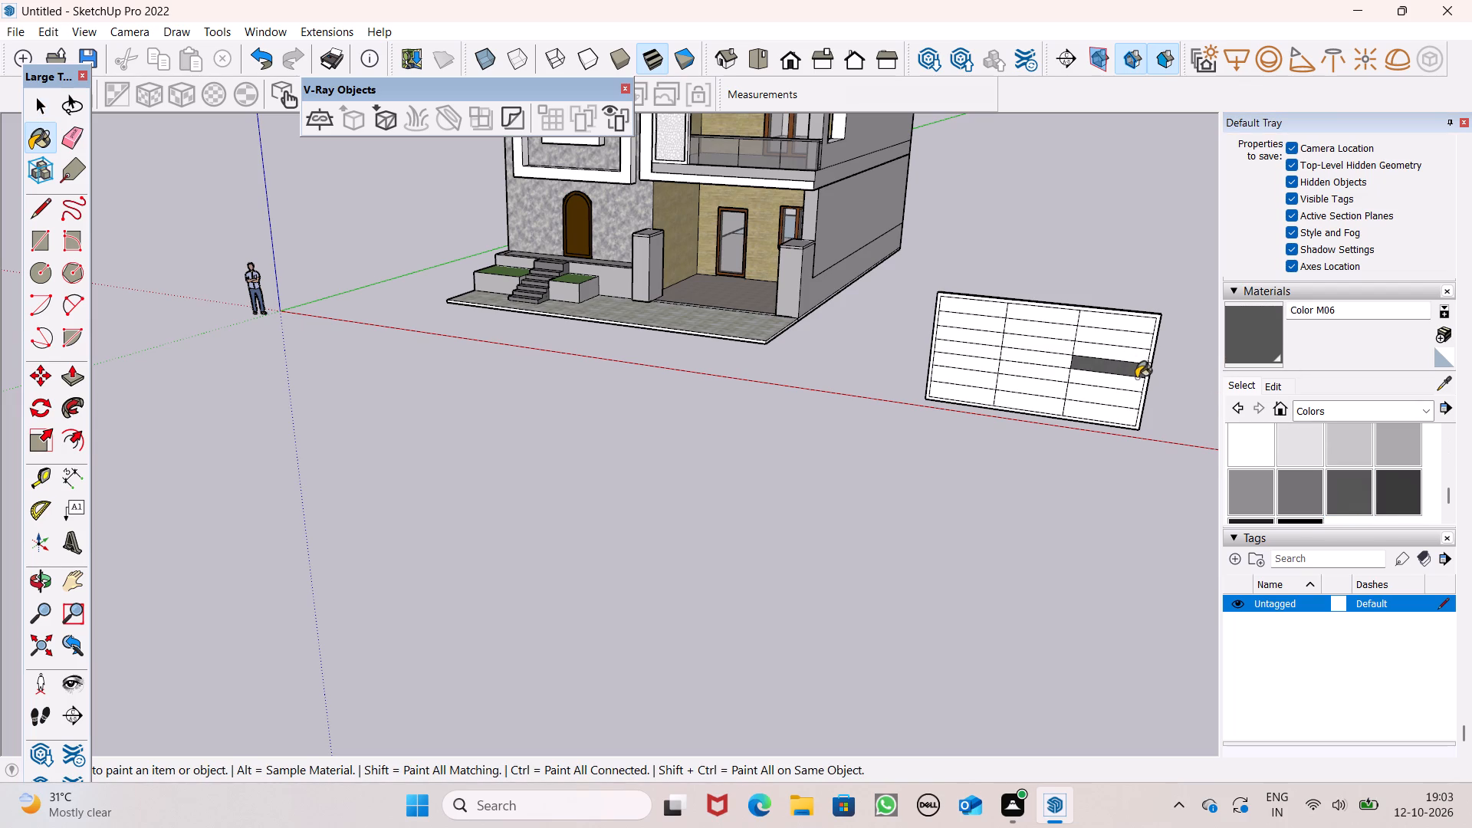
Edit Color M06 to a dark blue-grey with RGB values 56, 82, 95.
click(1279, 384)
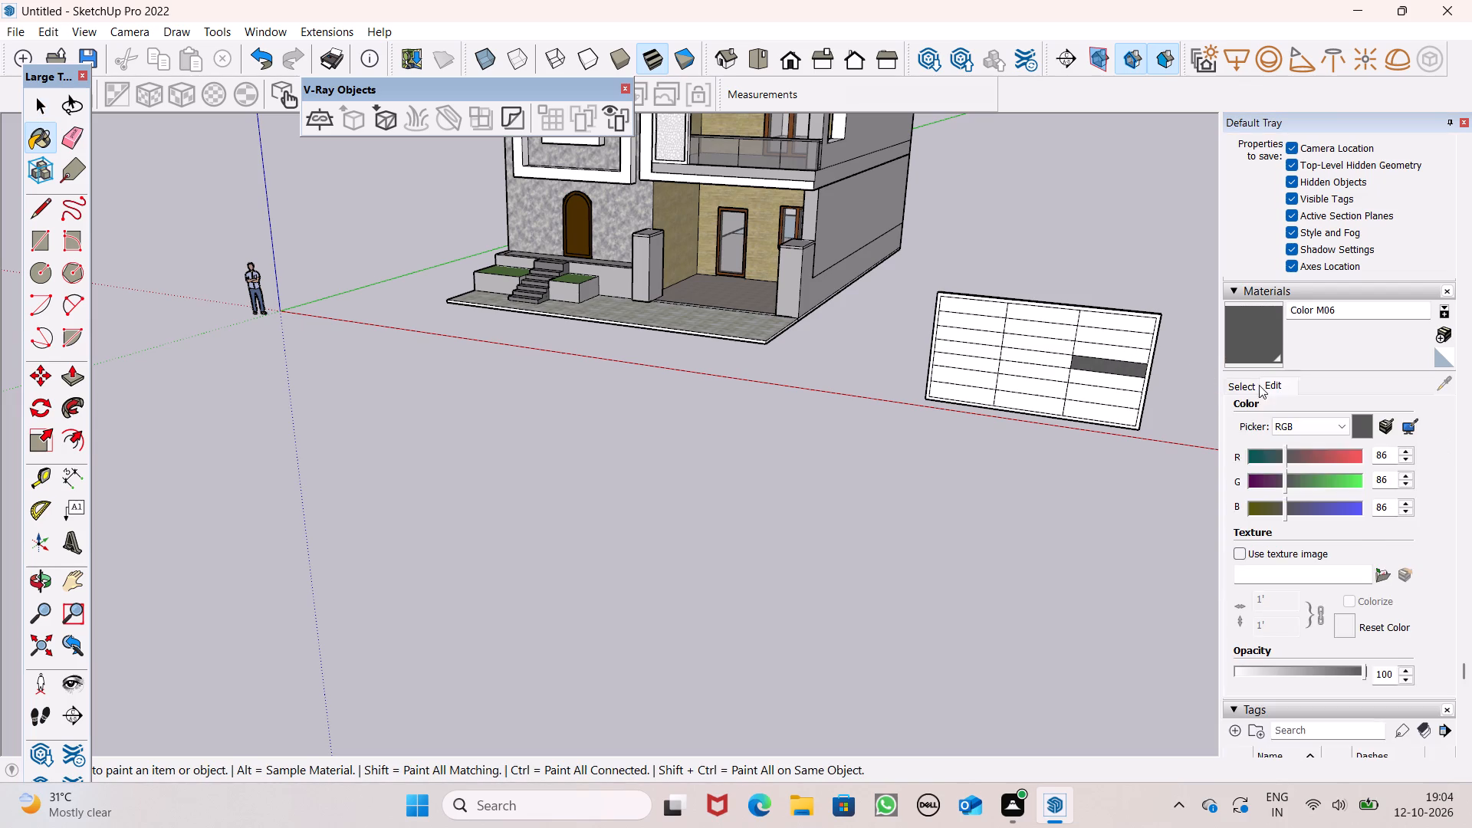
scroll(1250, 440, up, 1)
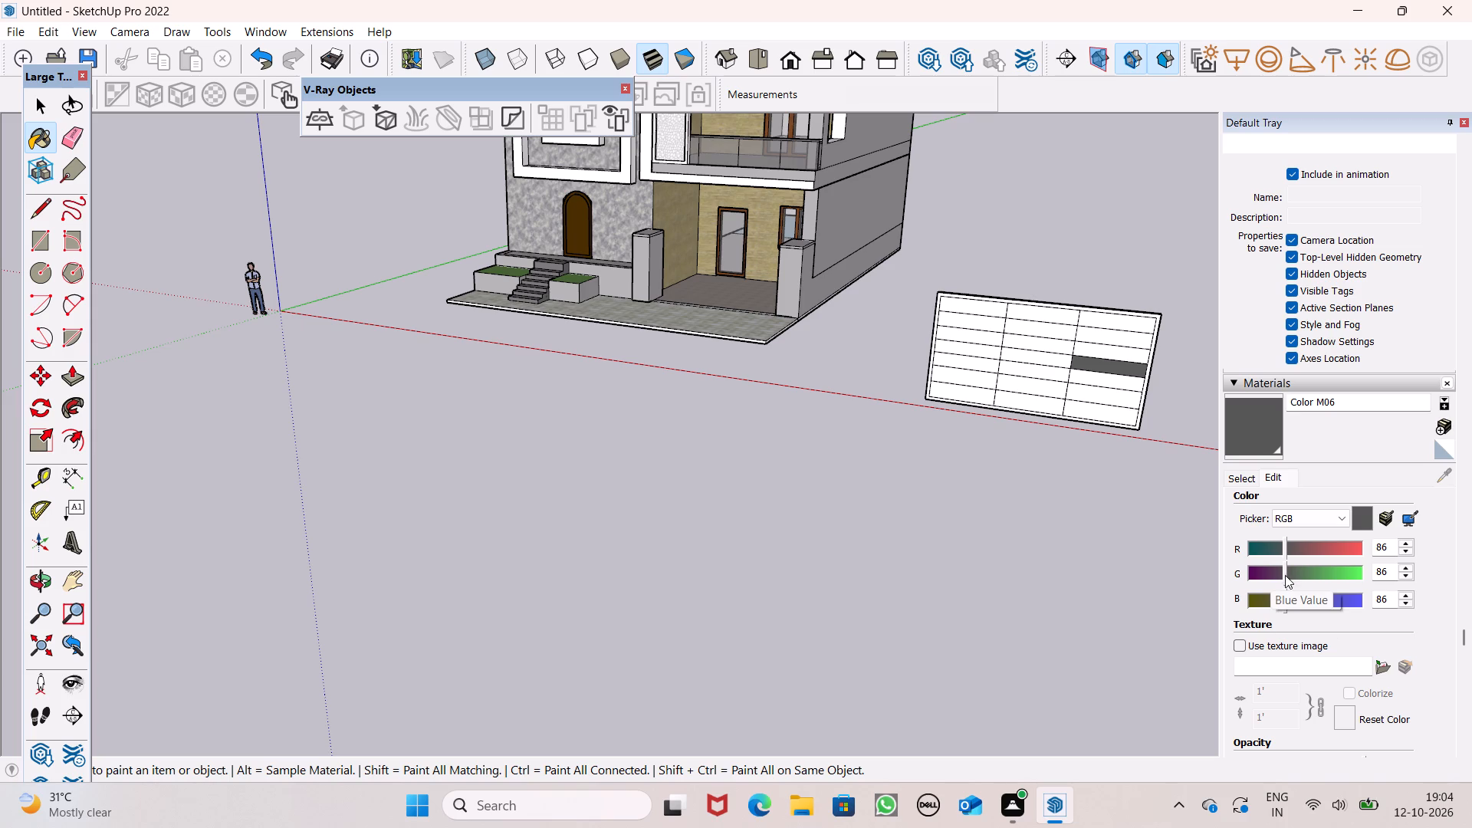
drag(1282, 573, 1286, 582)
drag(1280, 550, 1276, 562)
click(1276, 547)
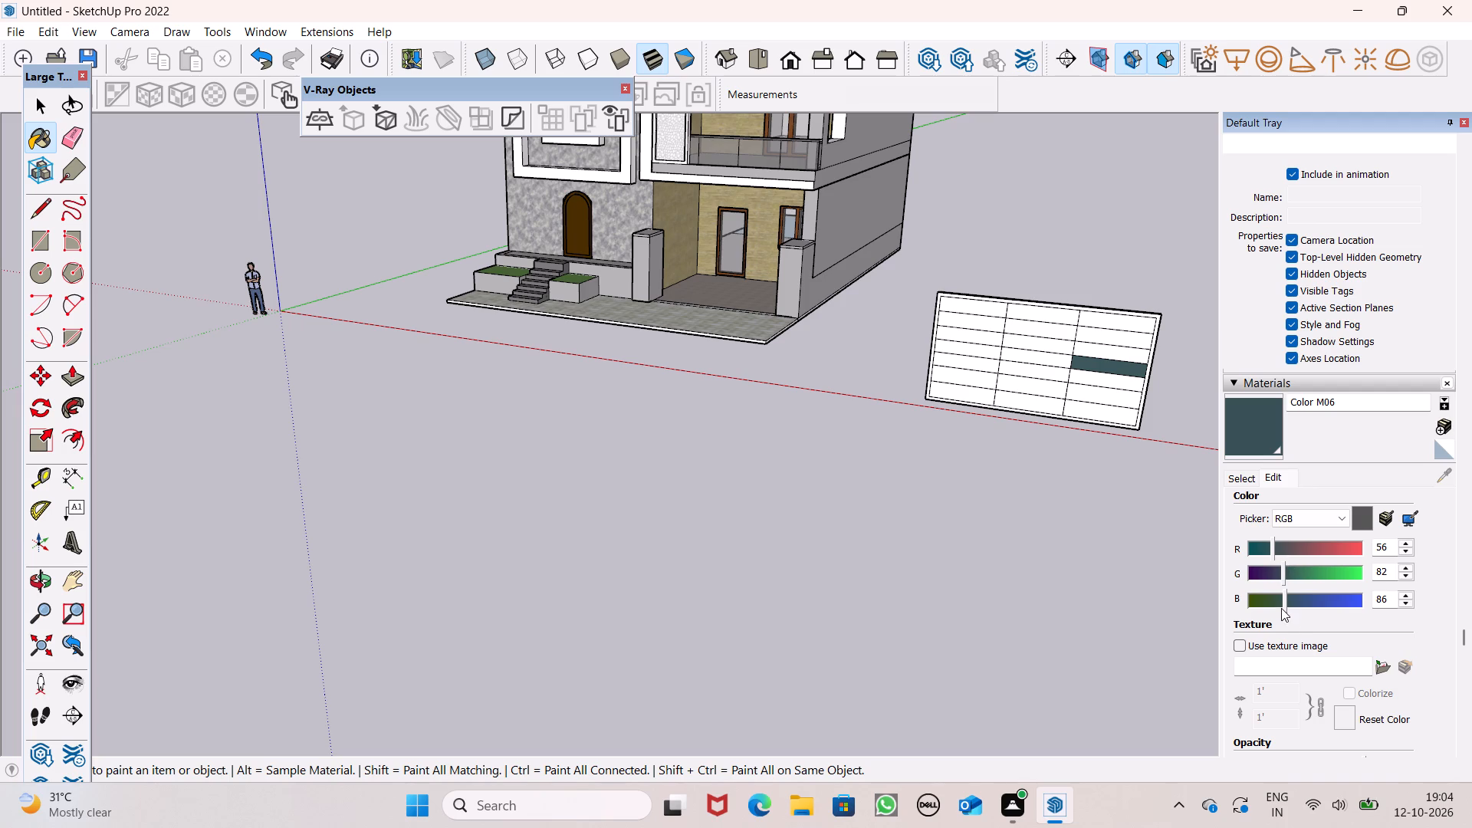
drag(1286, 603, 1293, 603)
drag(1293, 603, 1296, 603)
scroll(1065, 352, up, 4)
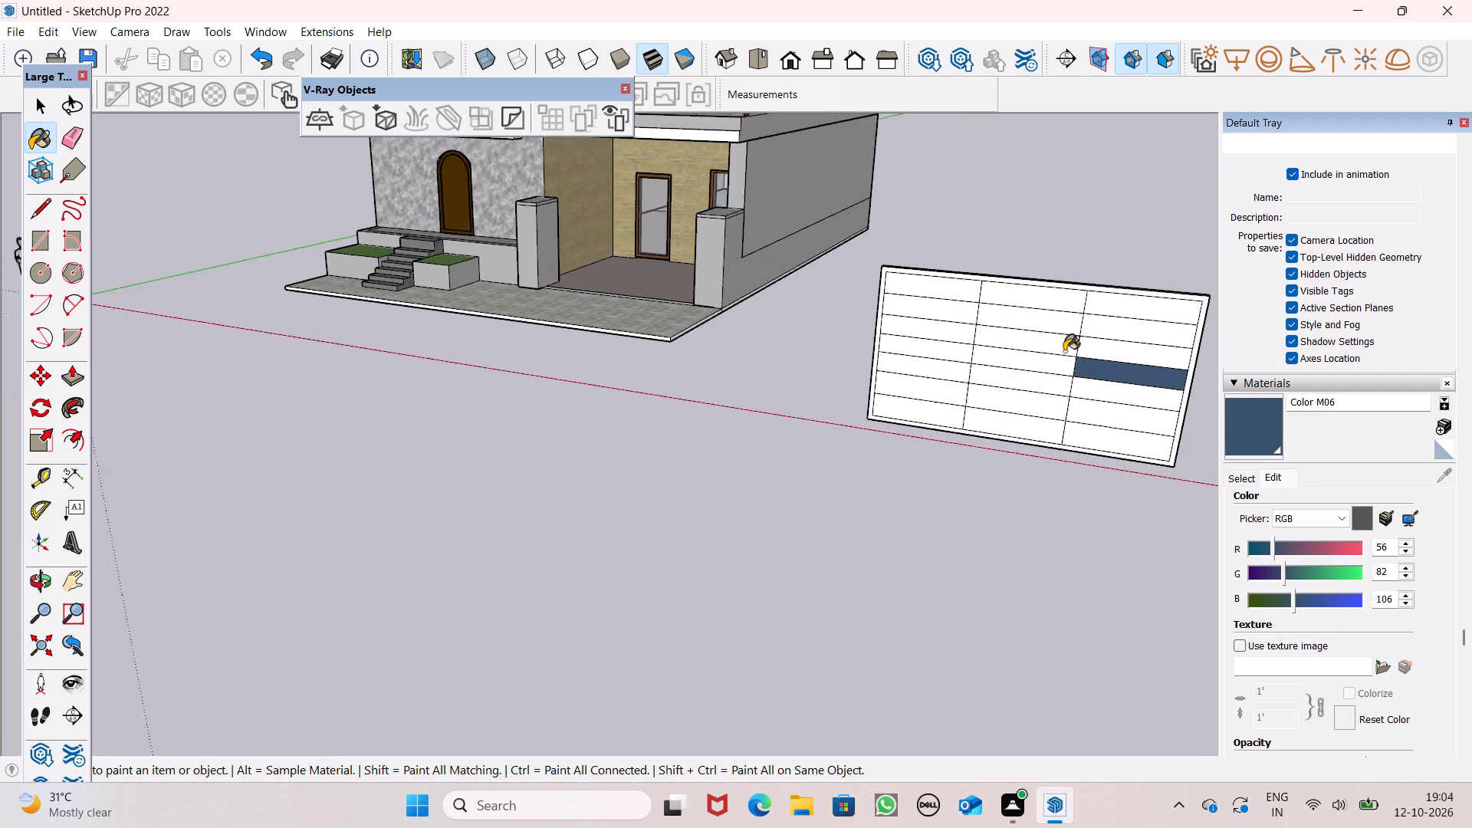
scroll(1064, 351, up, 15)
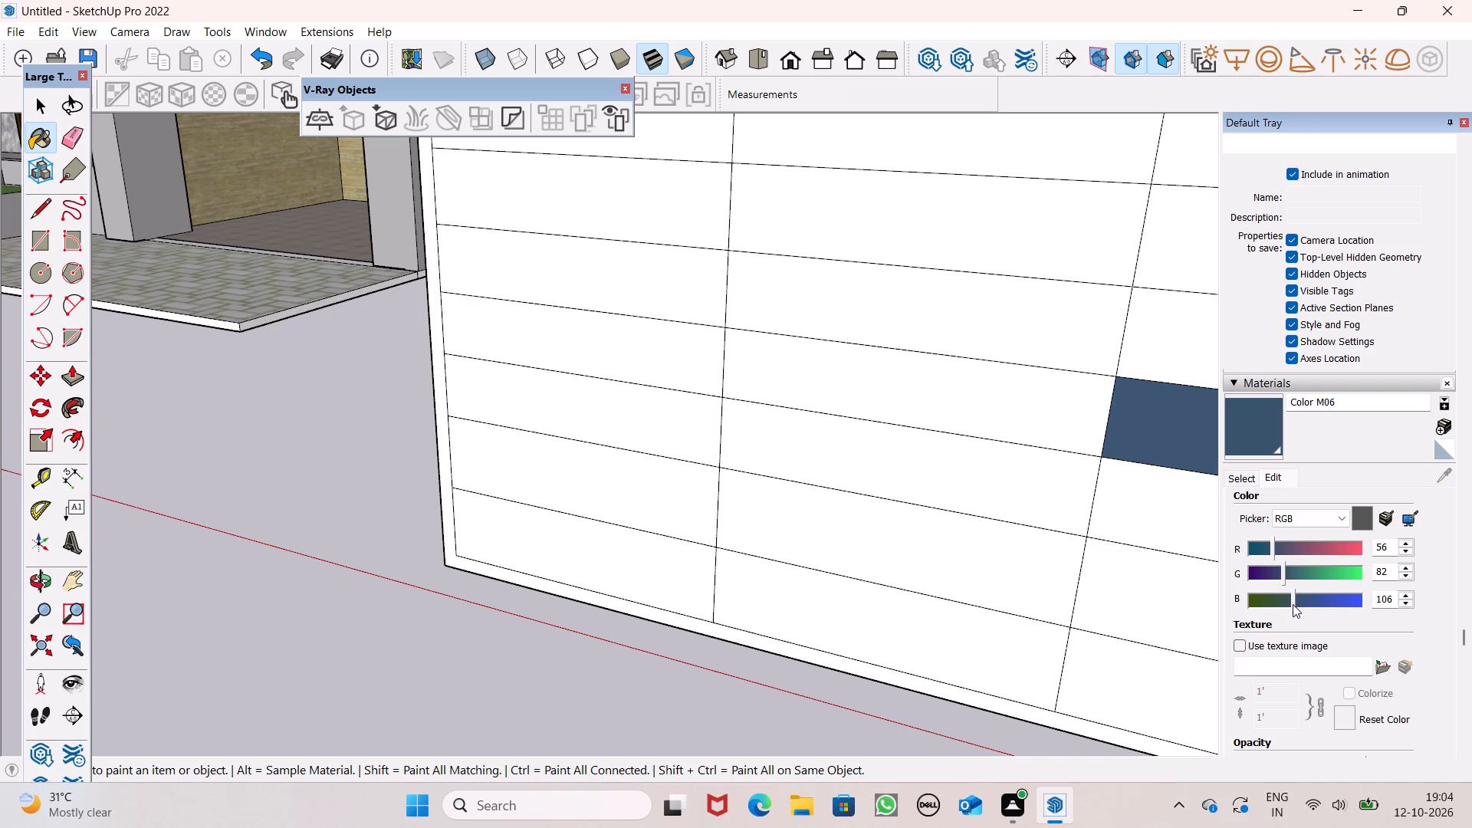
drag(1293, 604, 1283, 616)
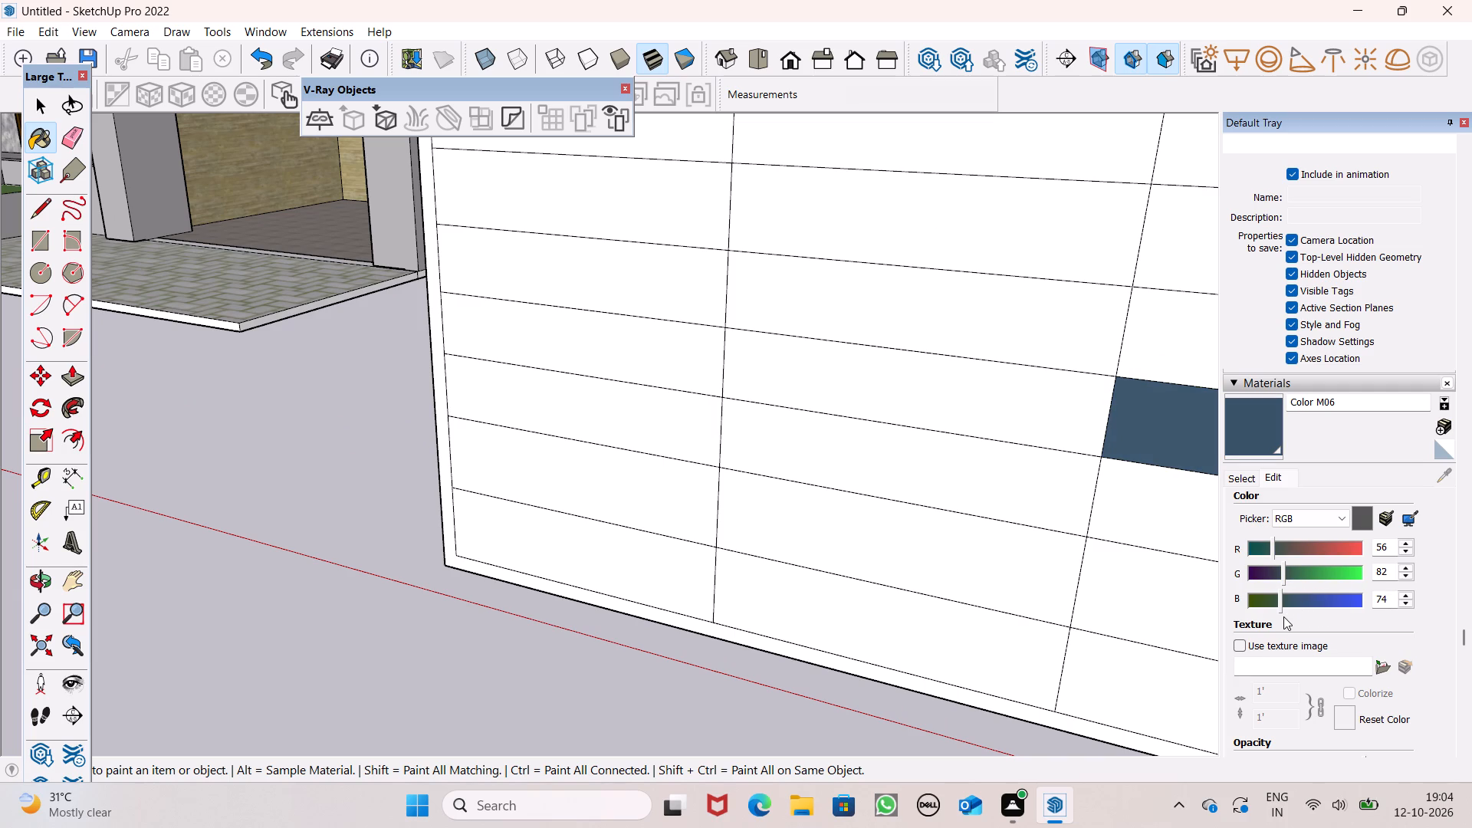
drag(1283, 616, 1292, 619)
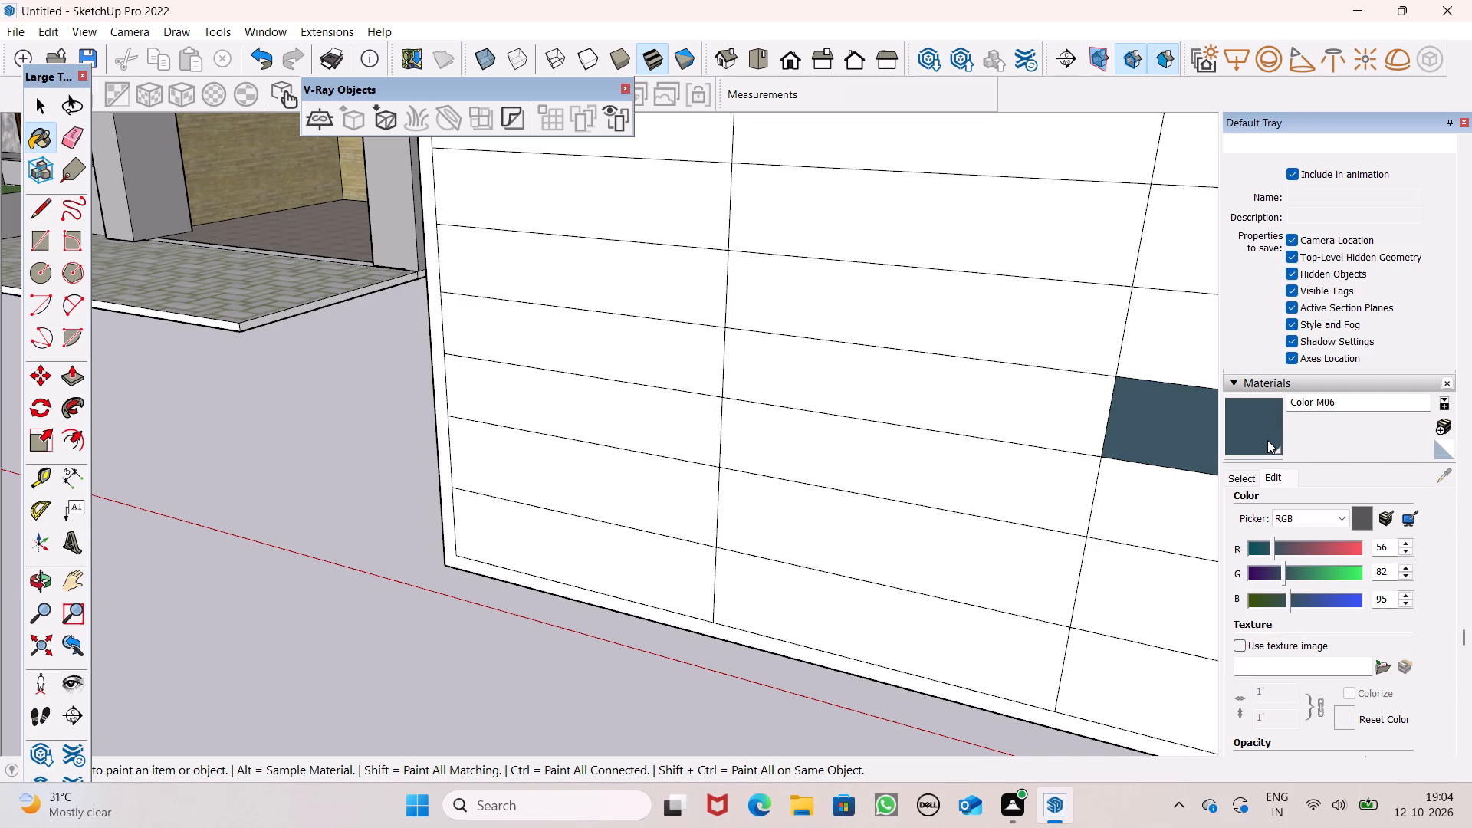
click(1267, 440)
Paint the frame and the outer and middle column strips on the panel's house-front side with Color M06.
scroll(769, 412, down, 10)
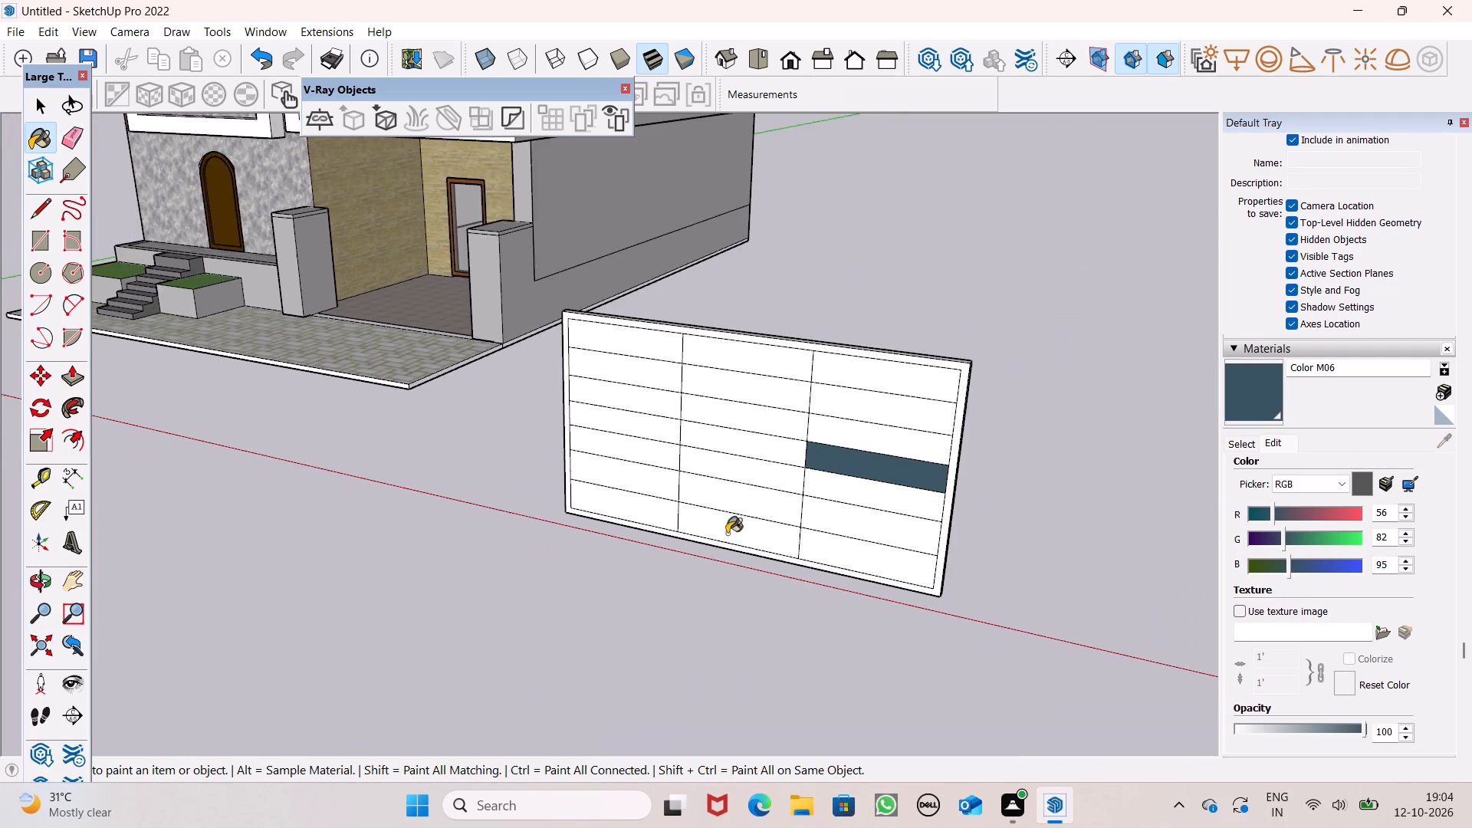
middle_drag(757, 555, 913, 485)
scroll(1053, 409, up, 8)
click(1082, 389)
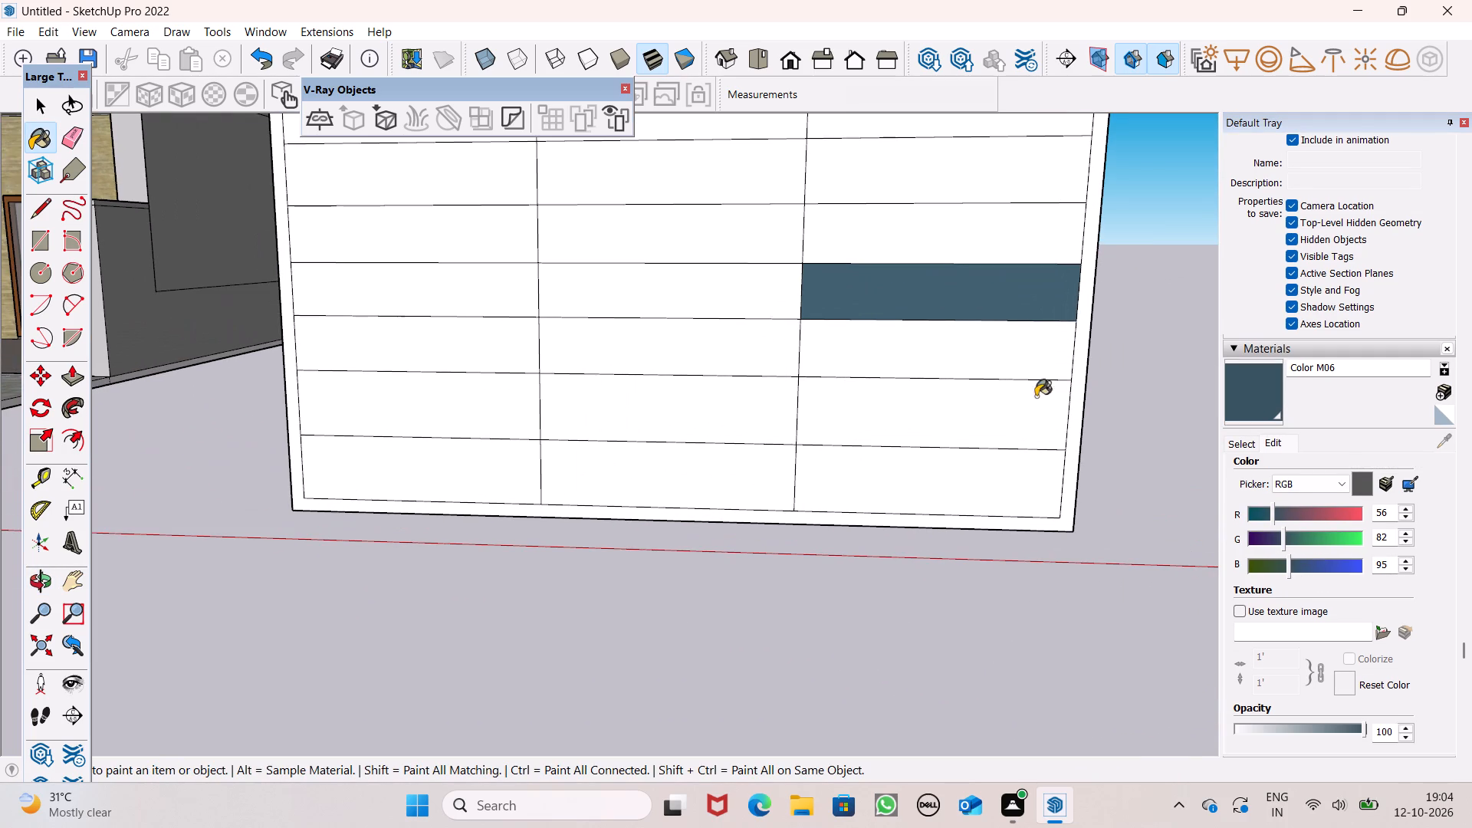
click(1036, 396)
drag(1031, 343, 1018, 360)
click(954, 475)
drag(735, 458, 734, 450)
drag(732, 371, 734, 362)
drag(734, 341, 736, 332)
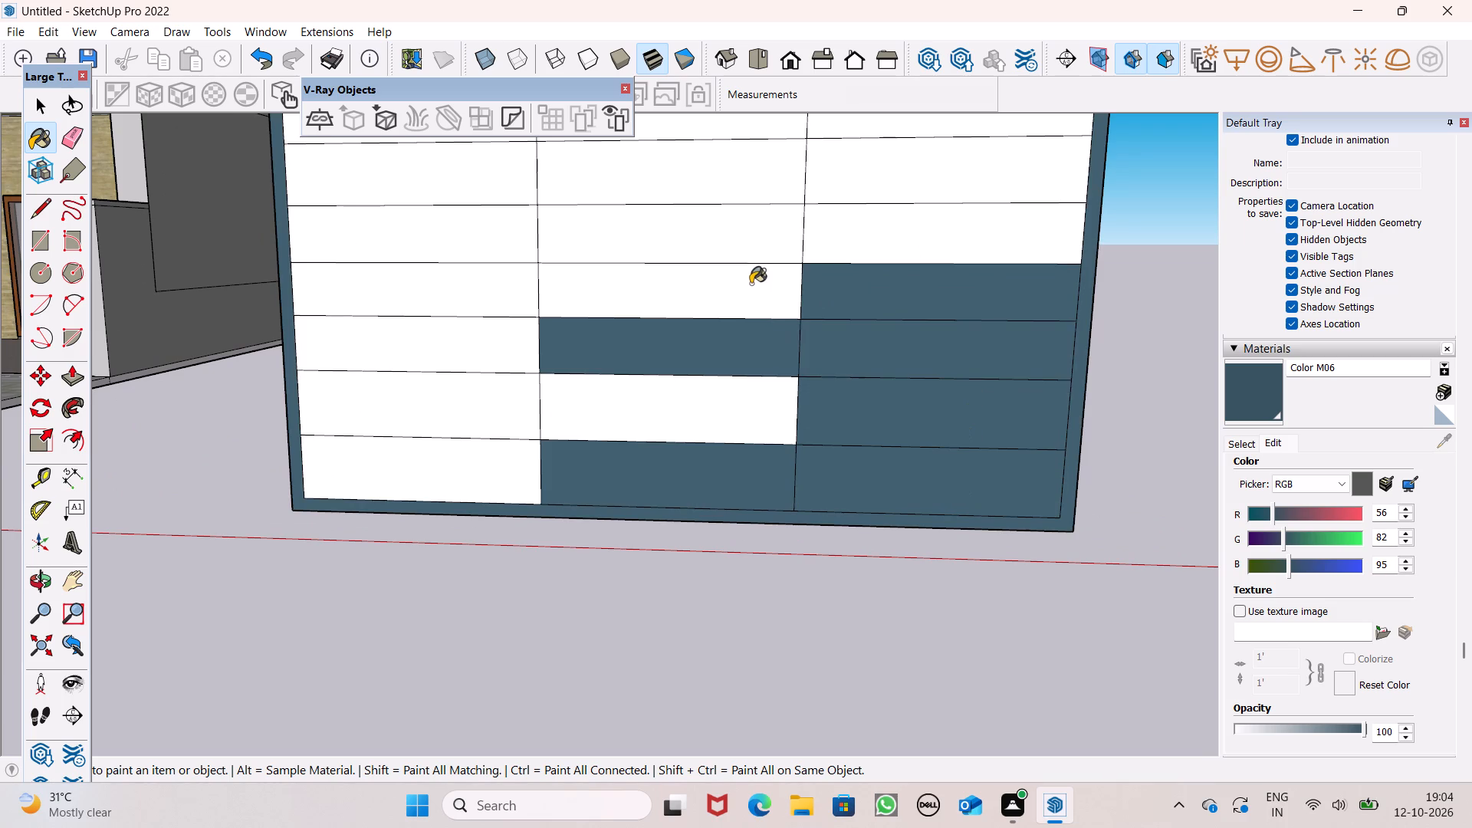
double_click(751, 284)
click(768, 217)
click(903, 232)
click(901, 199)
drag(843, 149, 782, 172)
Paint the front side's column nearest the house, the unpainted middle strip and the top row with Color M06.
click(534, 210)
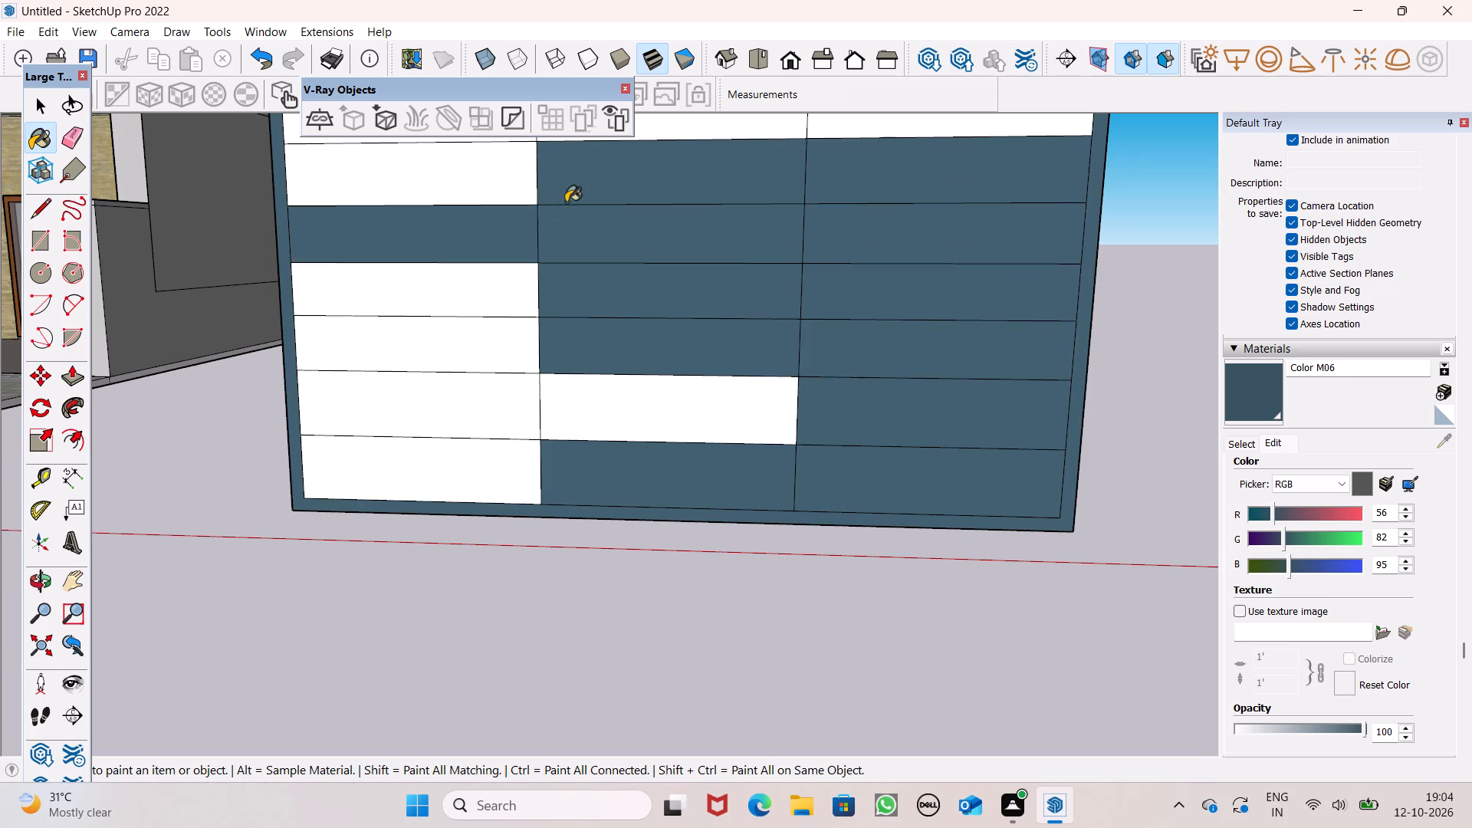
click(511, 194)
click(440, 326)
click(473, 297)
drag(481, 301, 483, 367)
drag(482, 380, 484, 396)
click(484, 469)
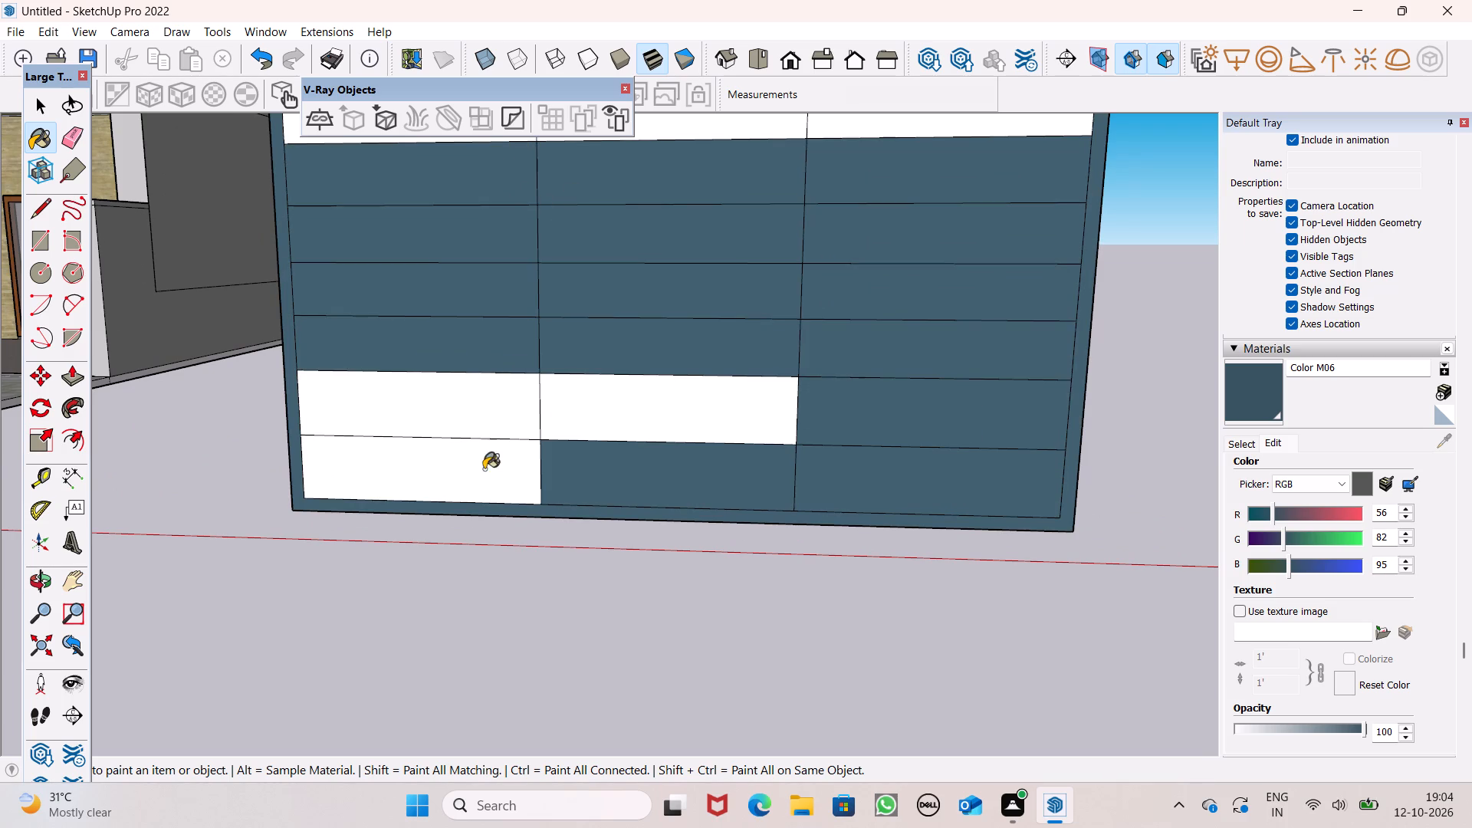
click(708, 409)
scroll(680, 489, down, 10)
scroll(648, 360, up, 5)
click(571, 312)
click(688, 350)
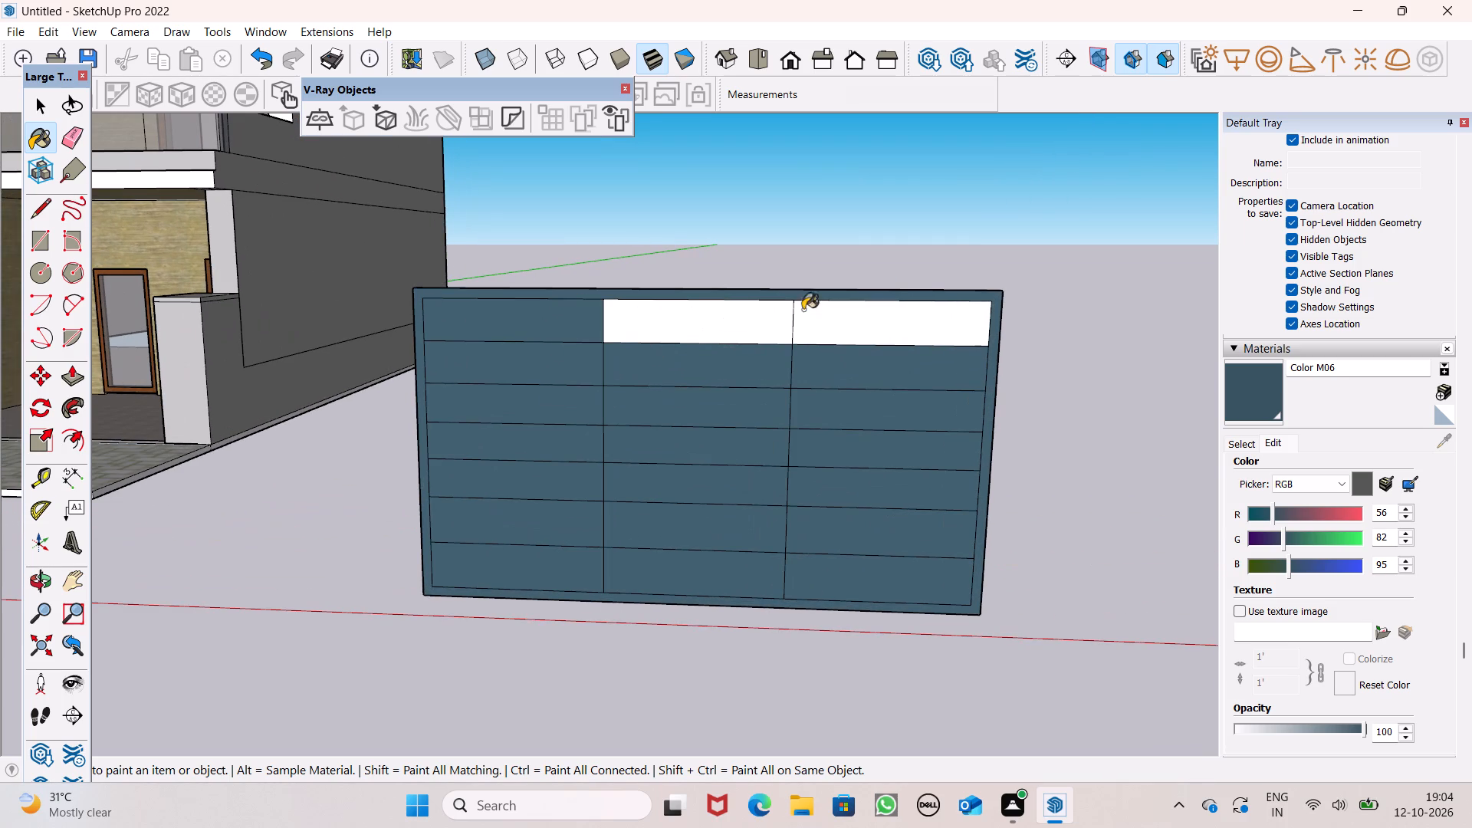
drag(804, 310, 833, 337)
drag(933, 347, 910, 349)
click(718, 322)
scroll(864, 313, down, 5)
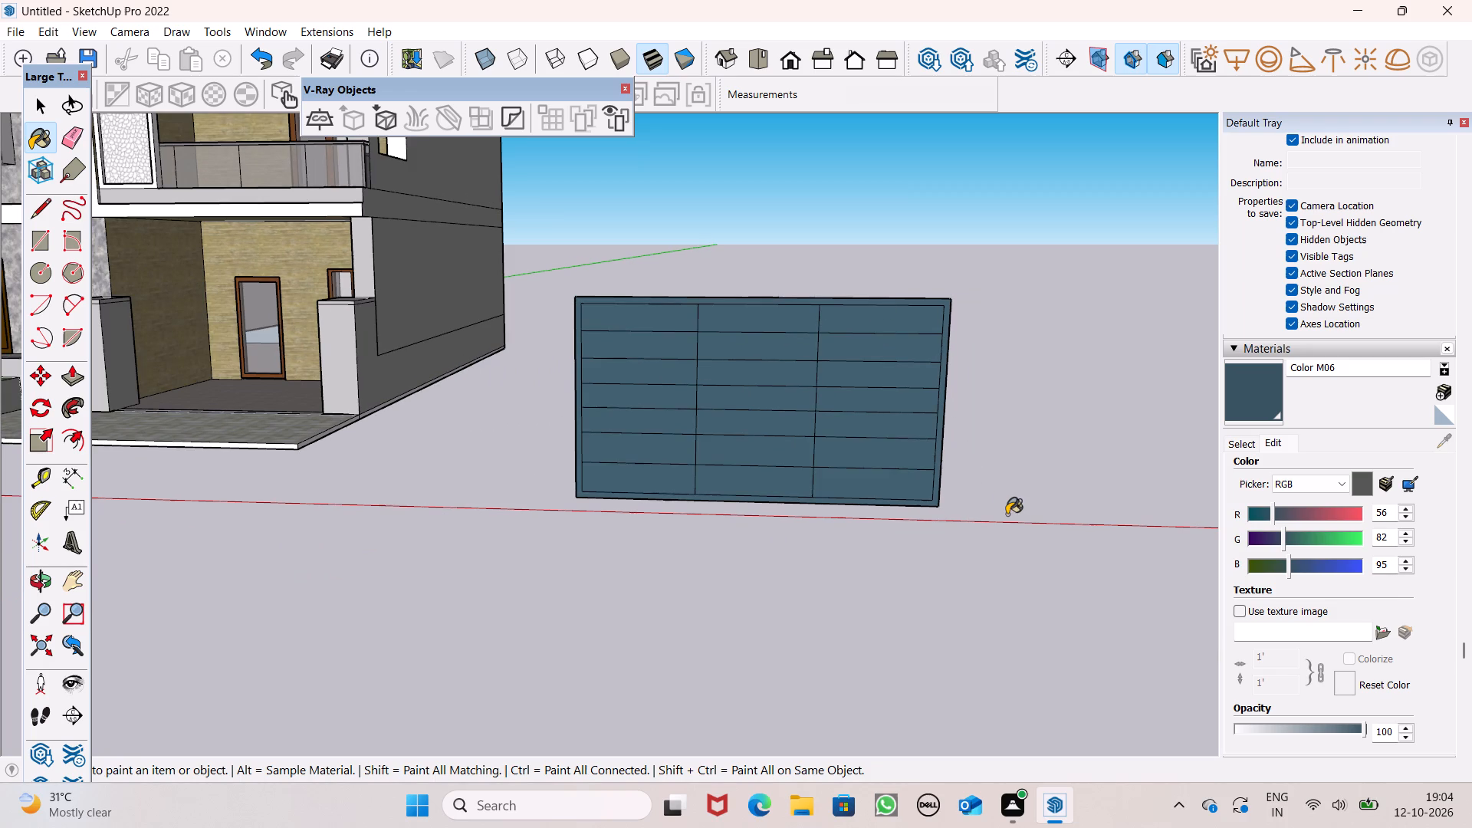
Set Color M06's red value to 67.
scroll(1292, 566, up, 3)
scroll(1279, 562, down, 4)
scroll(1286, 570, up, 1)
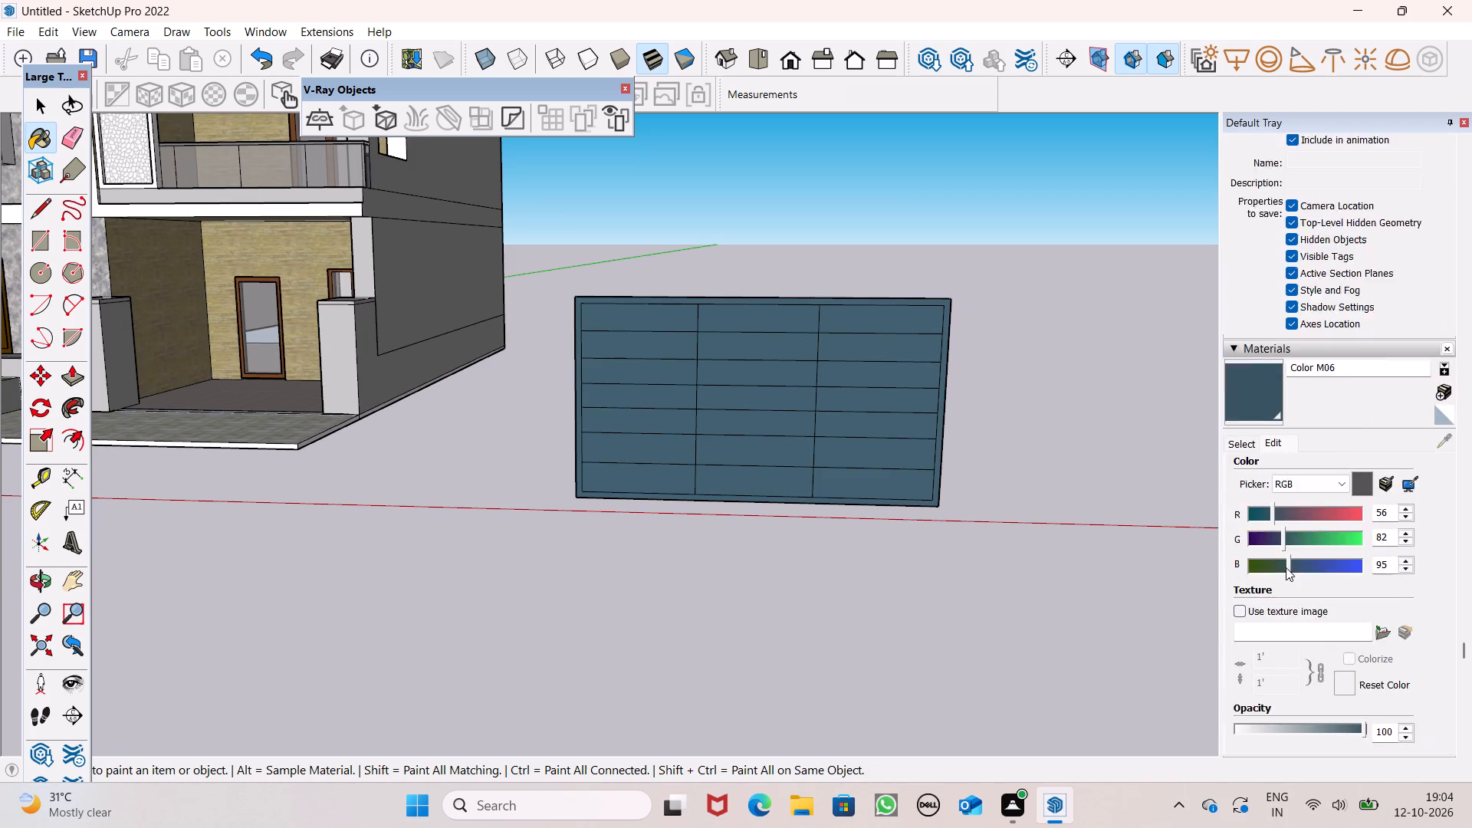
scroll(1286, 567, up, 1)
scroll(1295, 560, down, 1)
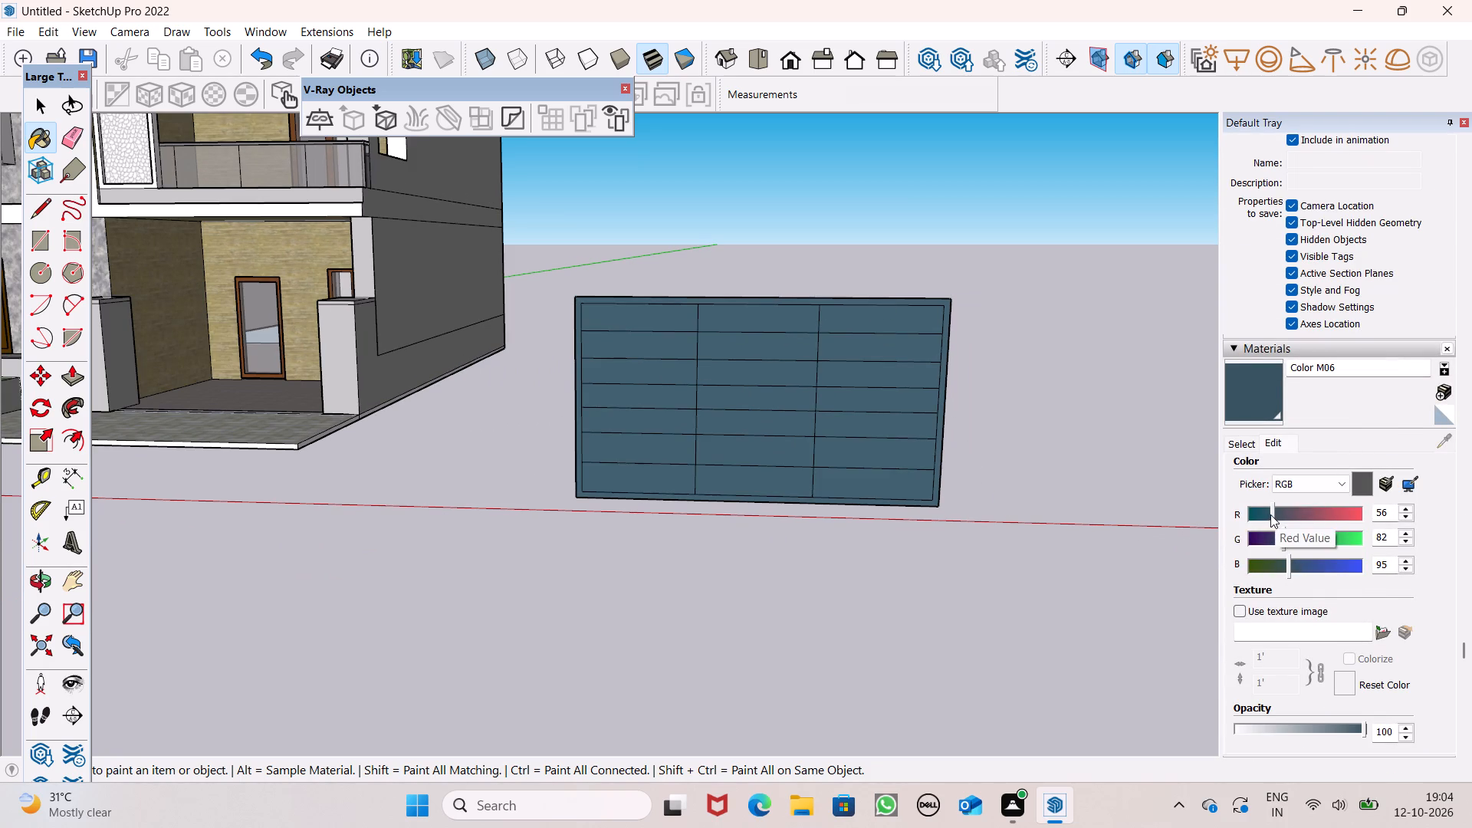
drag(1271, 514, 1280, 517)
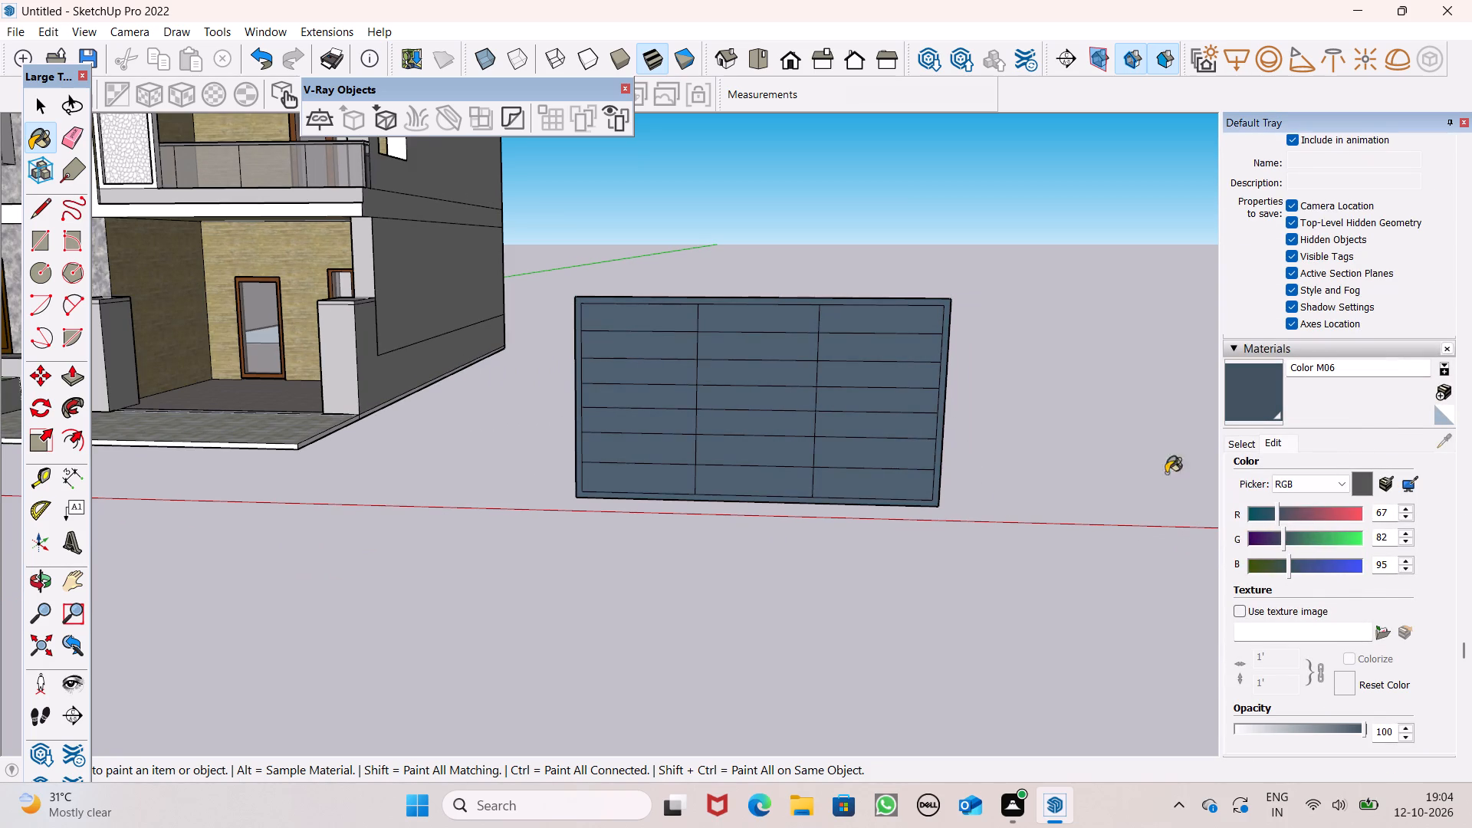
Paint the panel's thin top, side and bottom edge faces with Color M06.
key(space)
scroll(944, 350, down, 3)
middle_drag(979, 420, 593, 651)
scroll(408, 658, up, 1)
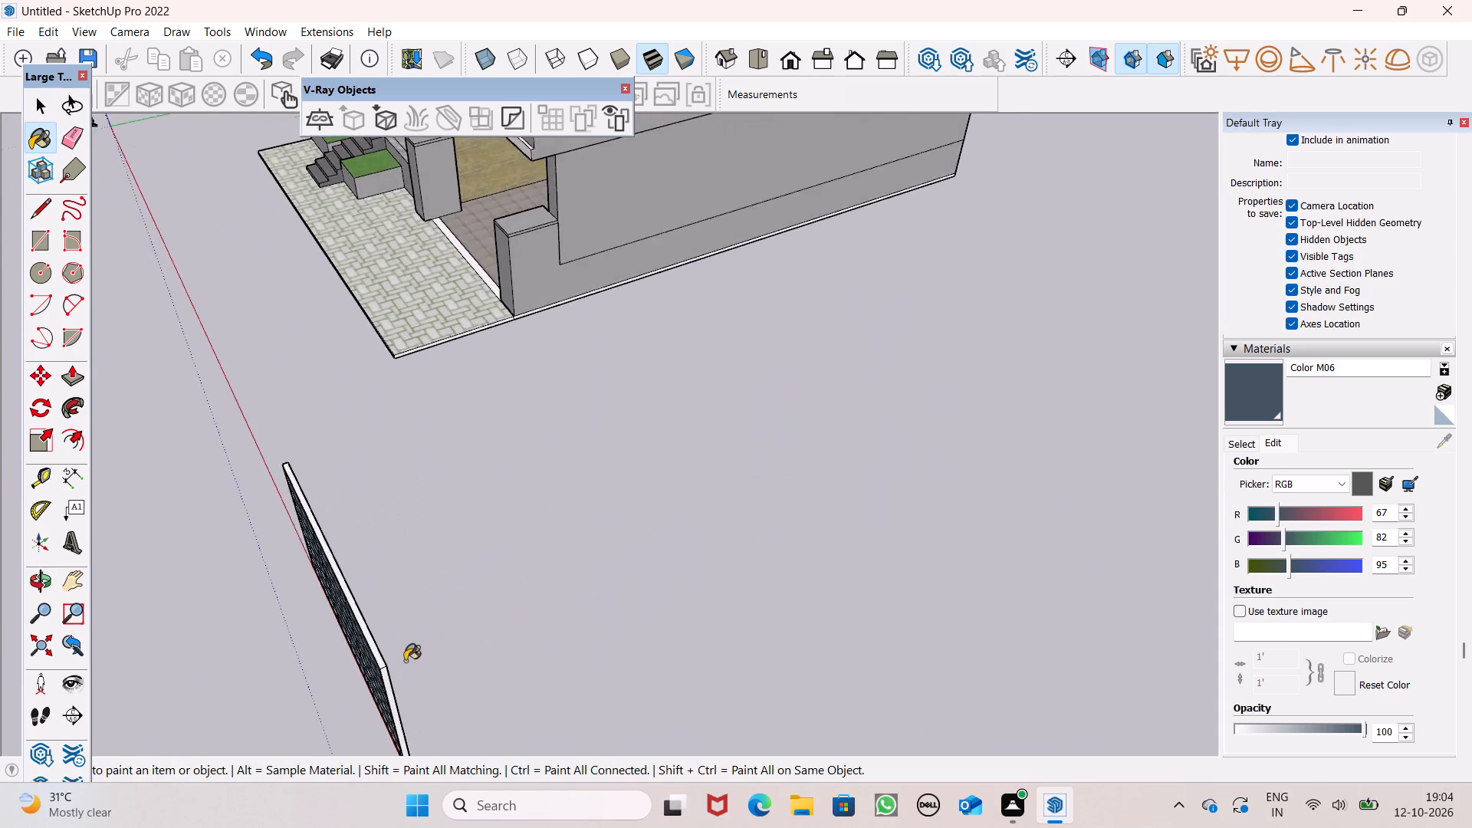
scroll(405, 661, up, 6)
click(353, 662)
drag(357, 699, 358, 692)
scroll(415, 577, down, 7)
middle_drag(401, 687, 402, 687)
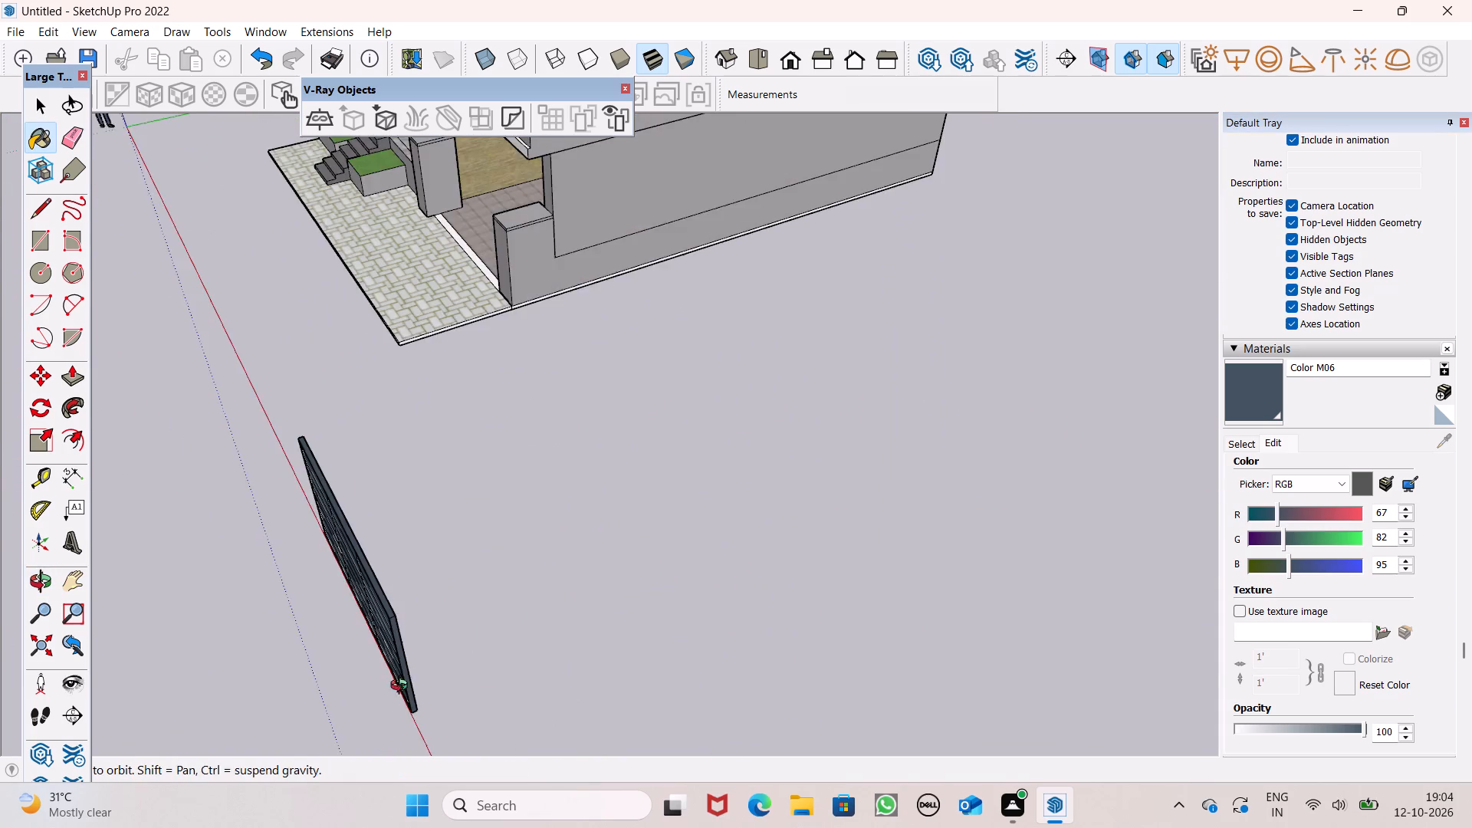
middle_drag(402, 687, 1055, 453)
scroll(850, 312, up, 7)
click(837, 368)
scroll(1009, 253, down, 6)
middle_drag(1031, 439, 877, 153)
scroll(1057, 252, up, 8)
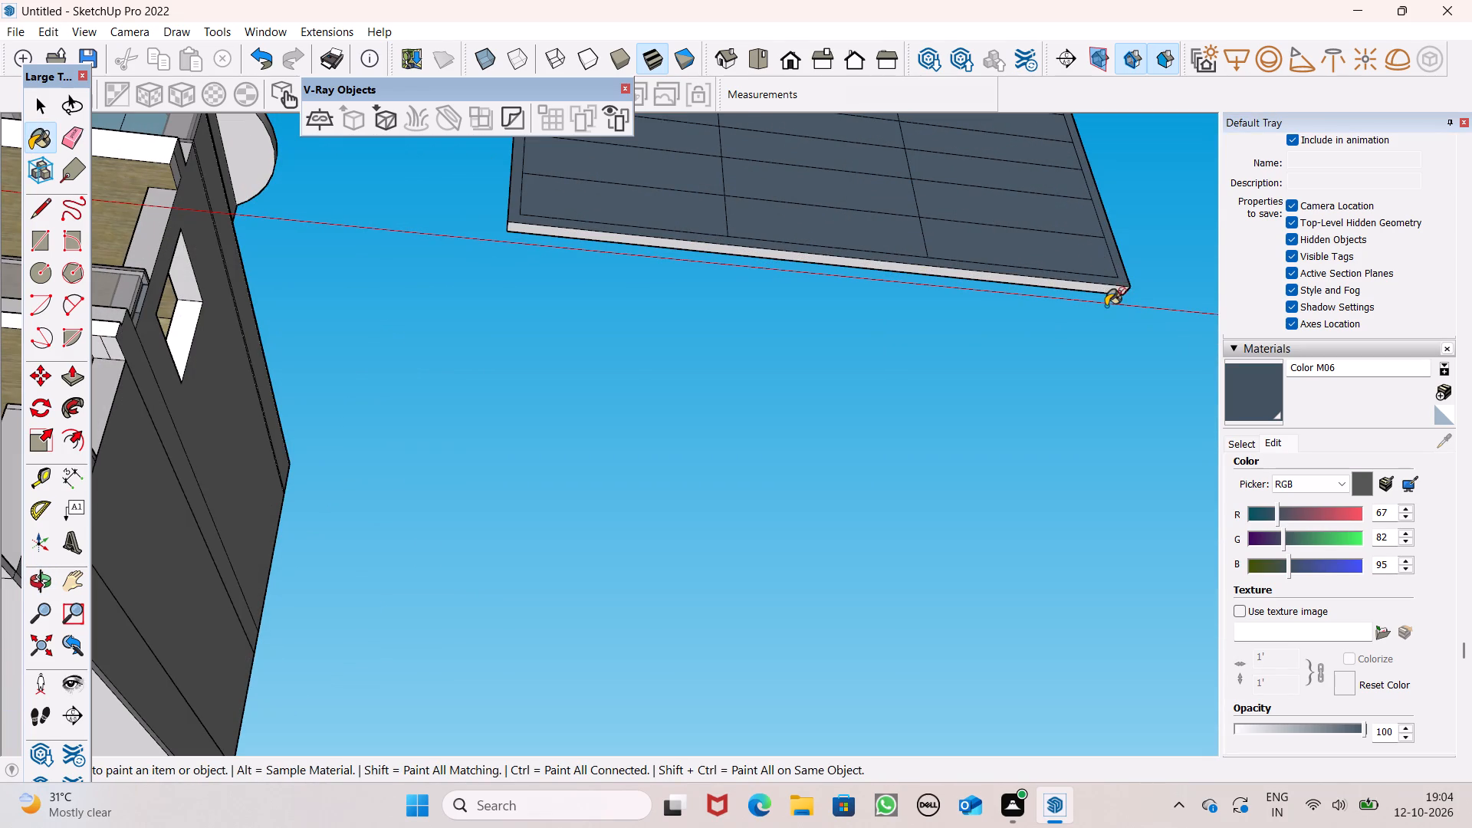
drag(1113, 297, 1113, 287)
Paint the frame and the strips of the column farthest from the house on the panel's back with Color M06.
scroll(1093, 310, down, 7)
middle_drag(1033, 350, 515, 470)
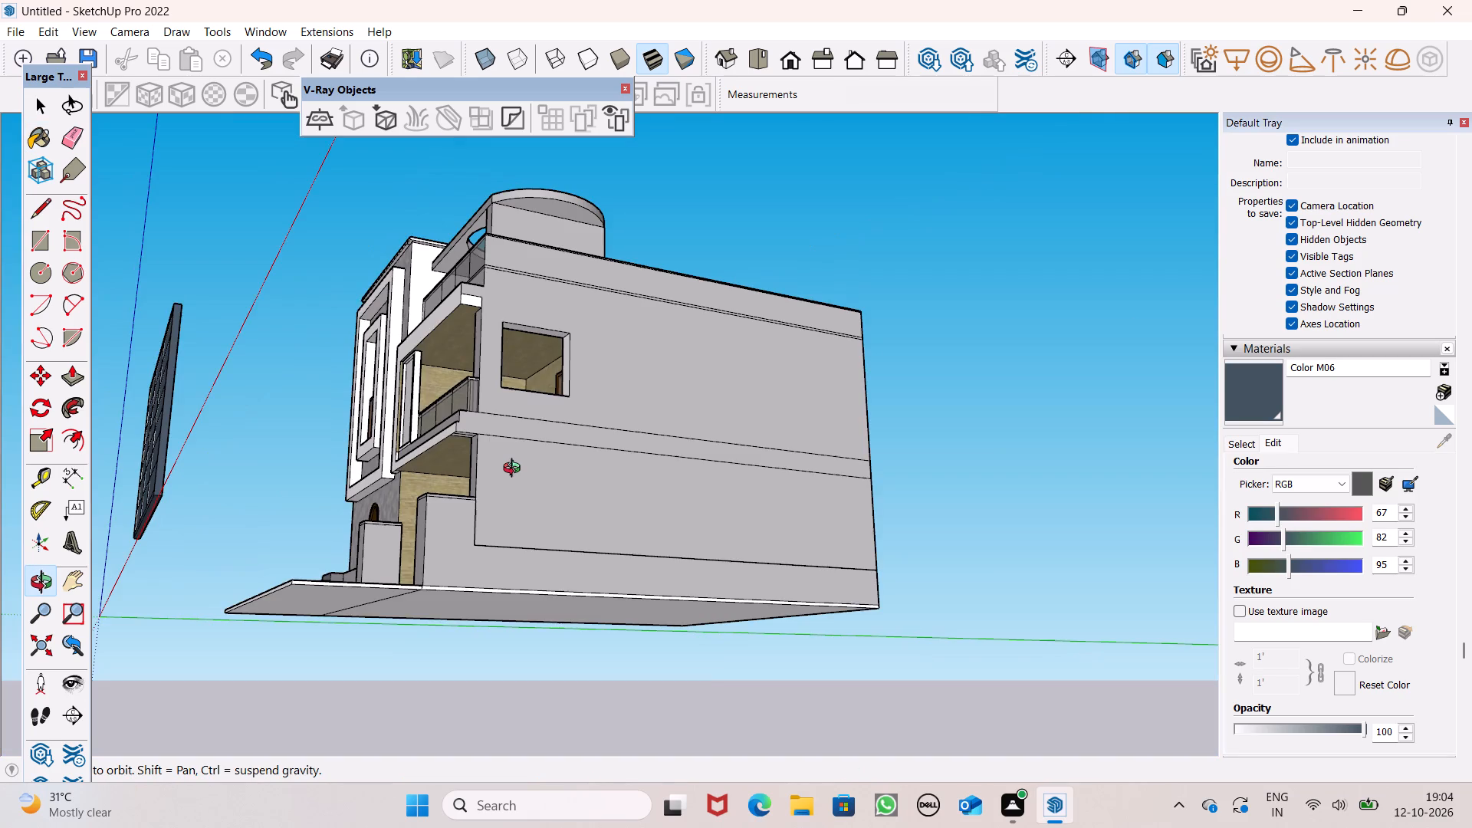
middle_drag(515, 470, 994, 659)
key(space)
scroll(900, 493, down, 4)
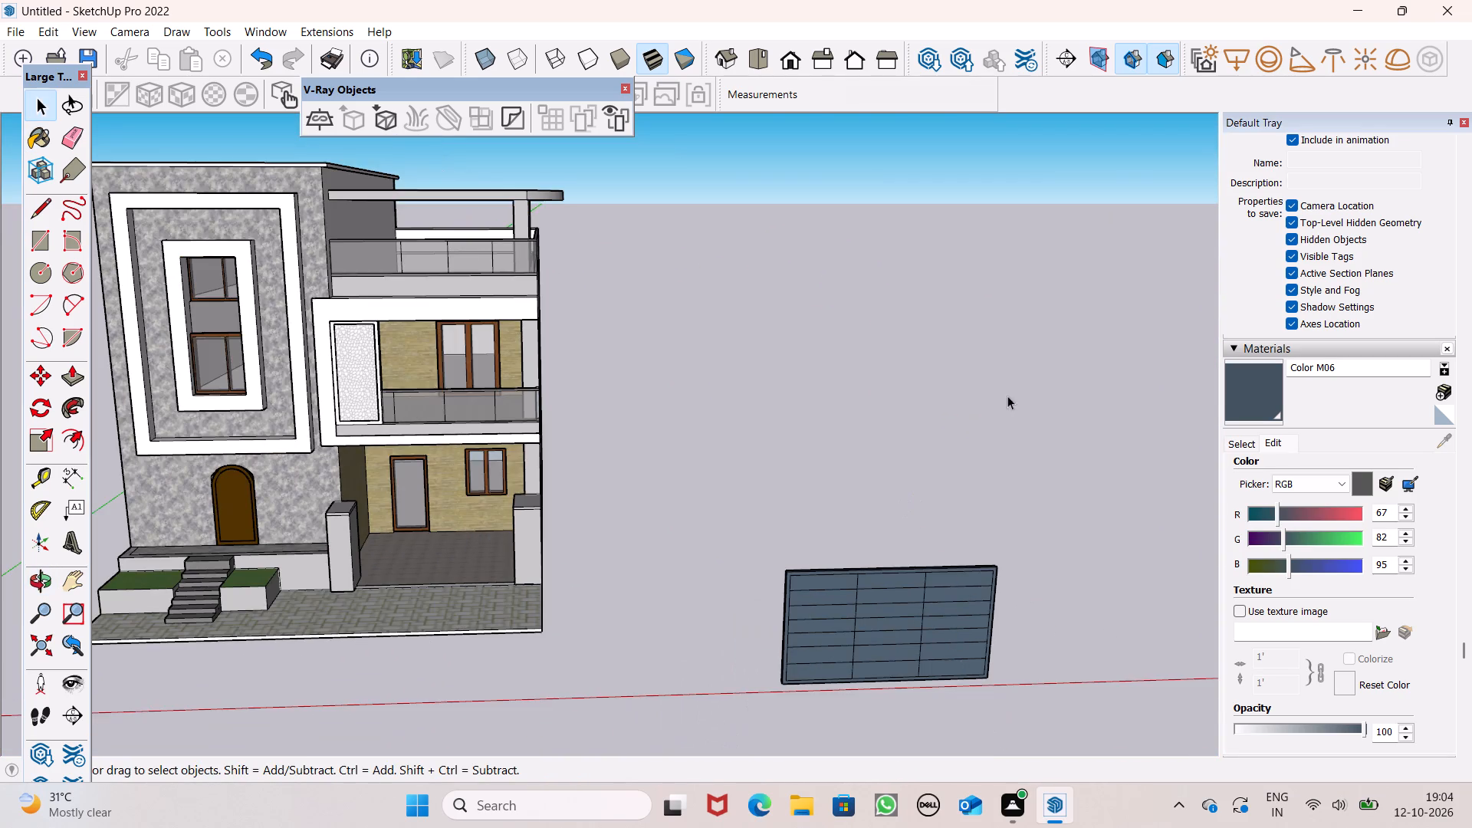
scroll(1007, 396, up, 1)
scroll(1007, 396, down, 4)
middle_drag(1059, 492, 96, 527)
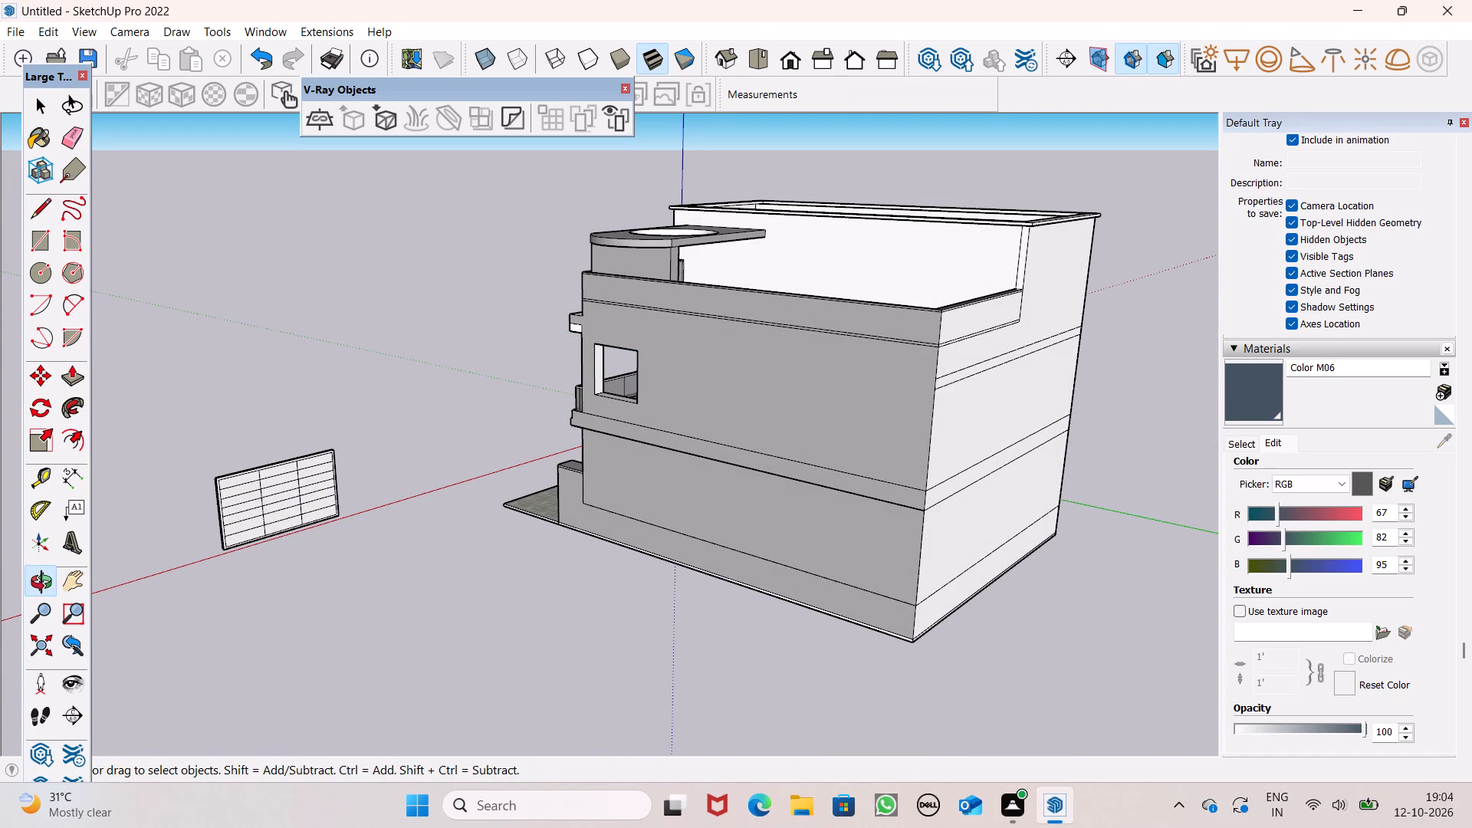
click(1244, 393)
scroll(146, 511, up, 7)
scroll(325, 462, up, 13)
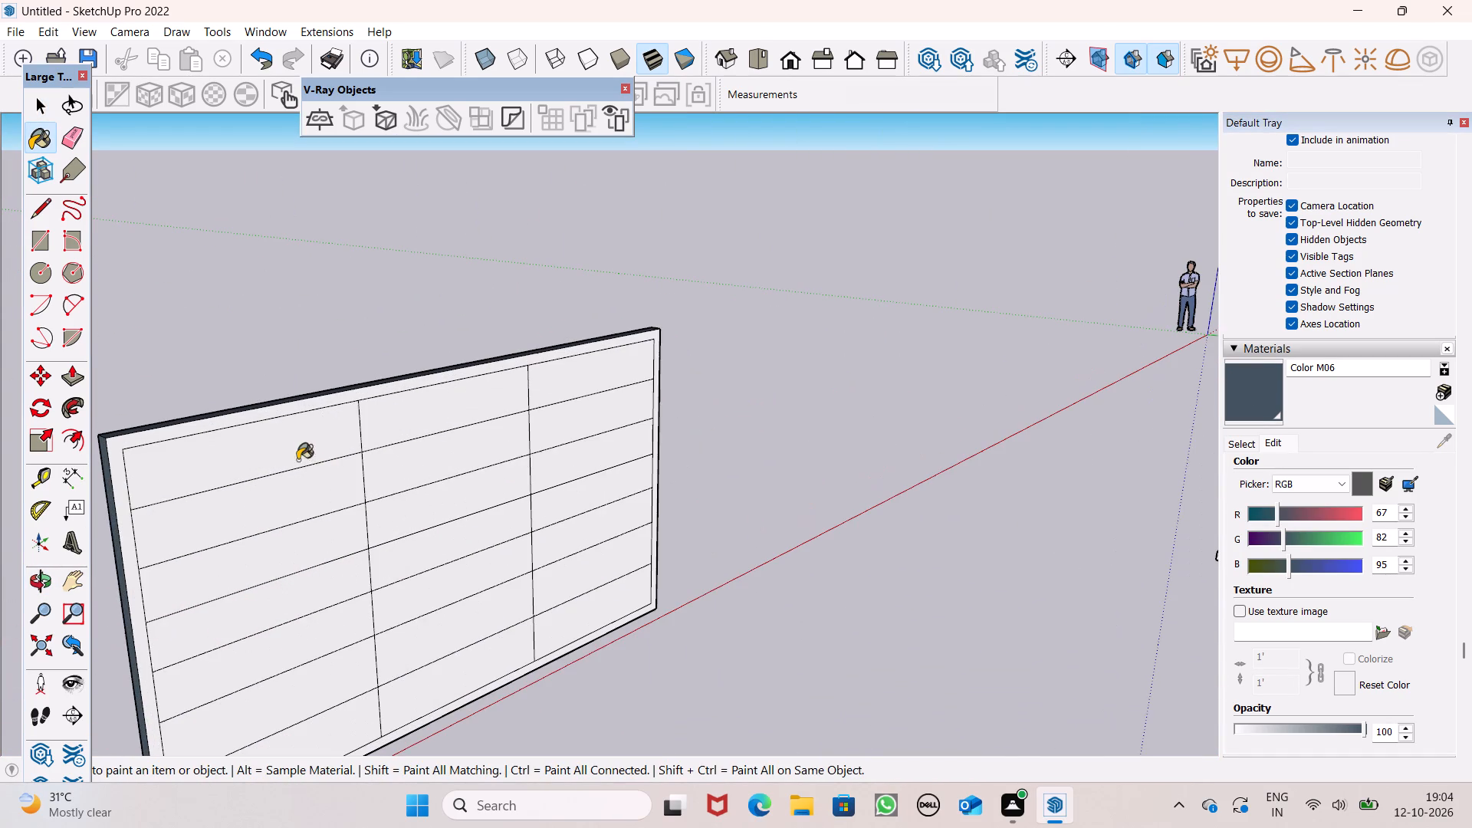
click(185, 427)
click(214, 474)
click(240, 534)
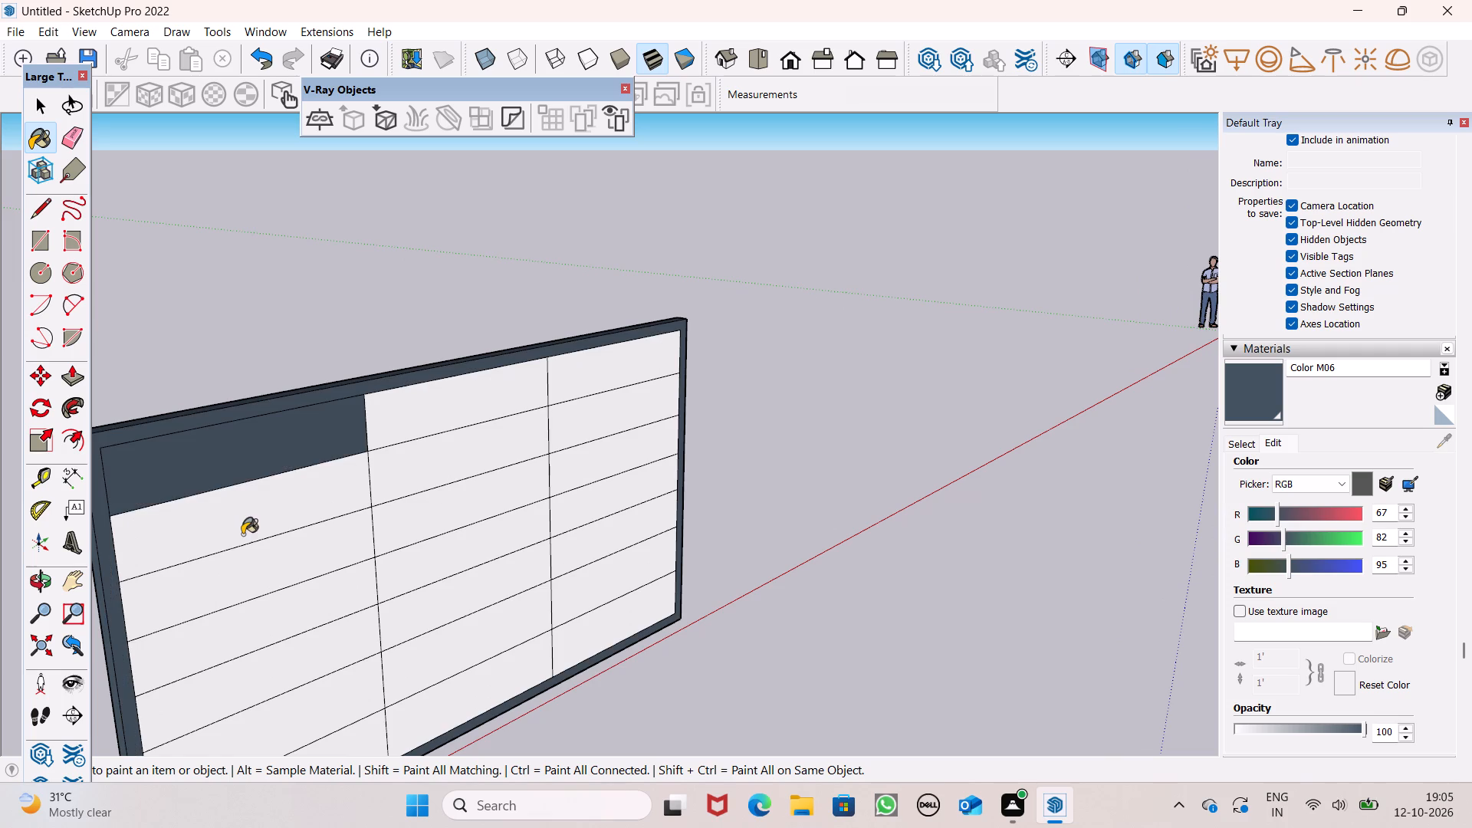
drag(247, 540, 263, 557)
click(296, 593)
drag(304, 589, 307, 613)
click(322, 659)
click(327, 655)
click(371, 678)
drag(370, 685, 373, 692)
drag(410, 728, 404, 716)
Paint the strips of the middle column on the panel's back with Color M06.
click(445, 641)
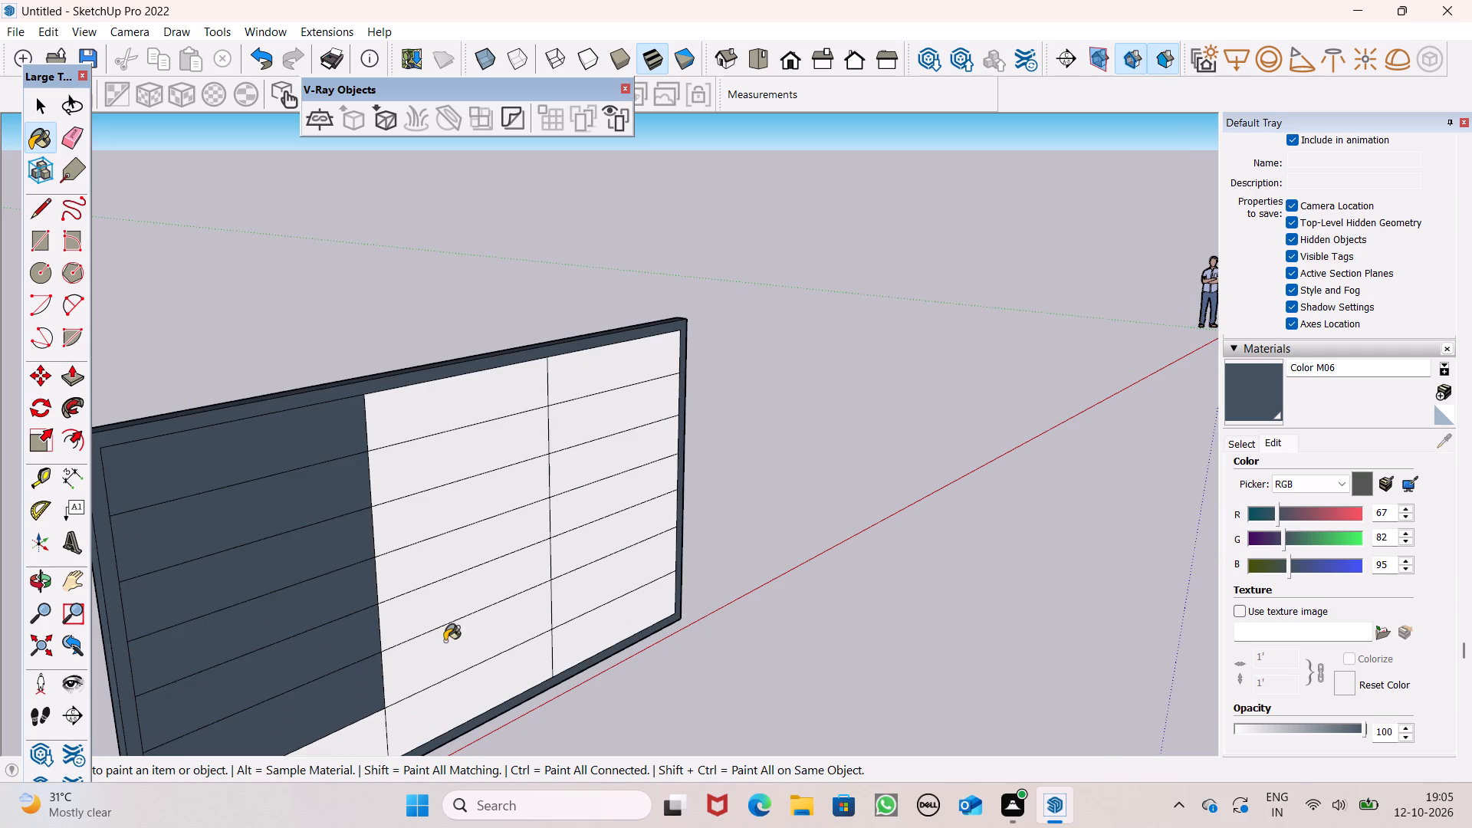
drag(435, 590, 438, 596)
drag(460, 531, 465, 544)
click(460, 484)
click(472, 453)
click(488, 404)
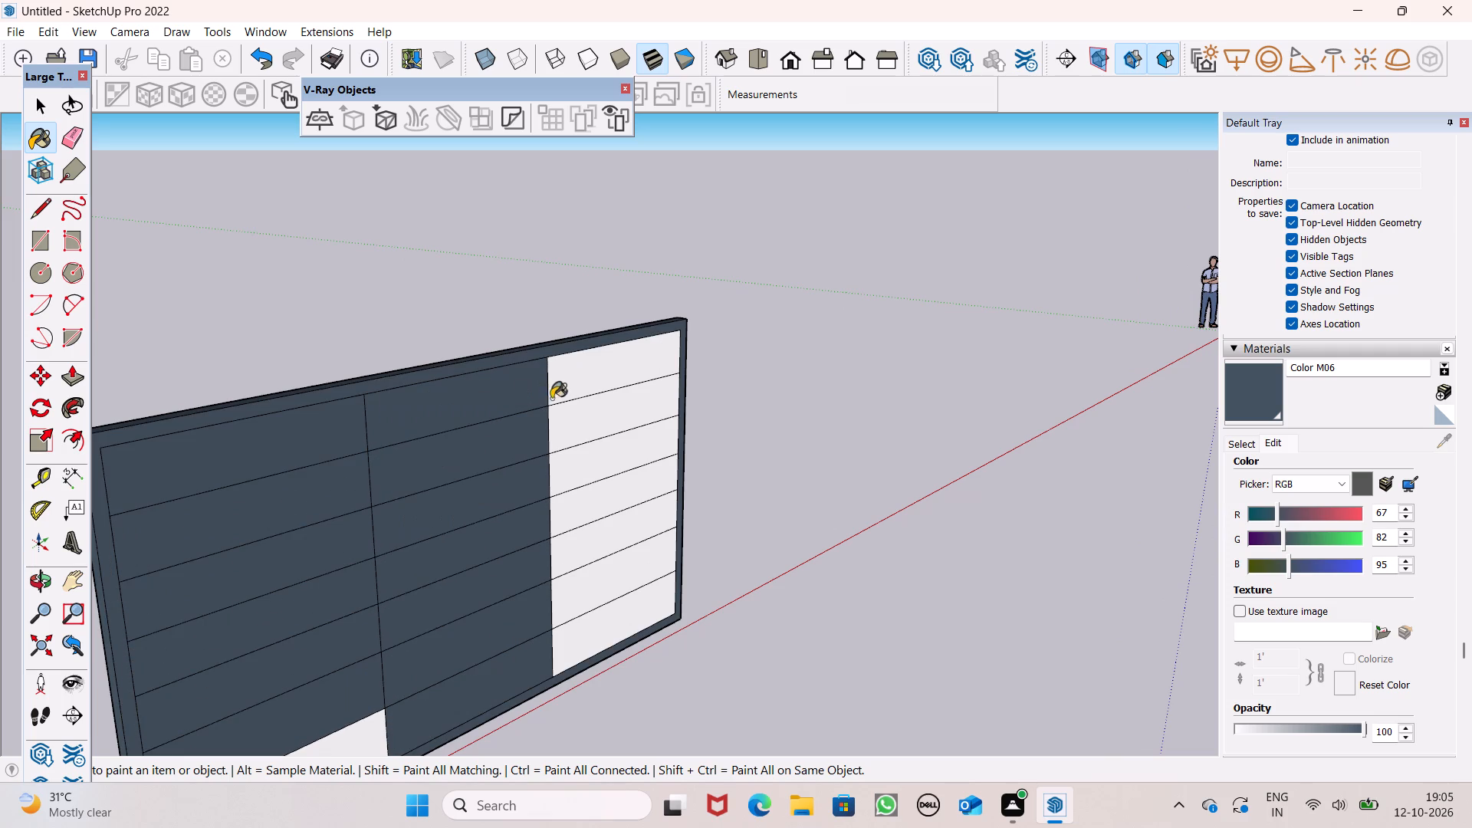
Paint the back strips of the column nearest the house and the missed bottom outer strip with Color M06.
click(560, 389)
click(582, 418)
click(583, 435)
click(595, 475)
click(596, 481)
click(603, 504)
drag(603, 445, 603, 460)
drag(608, 504, 608, 519)
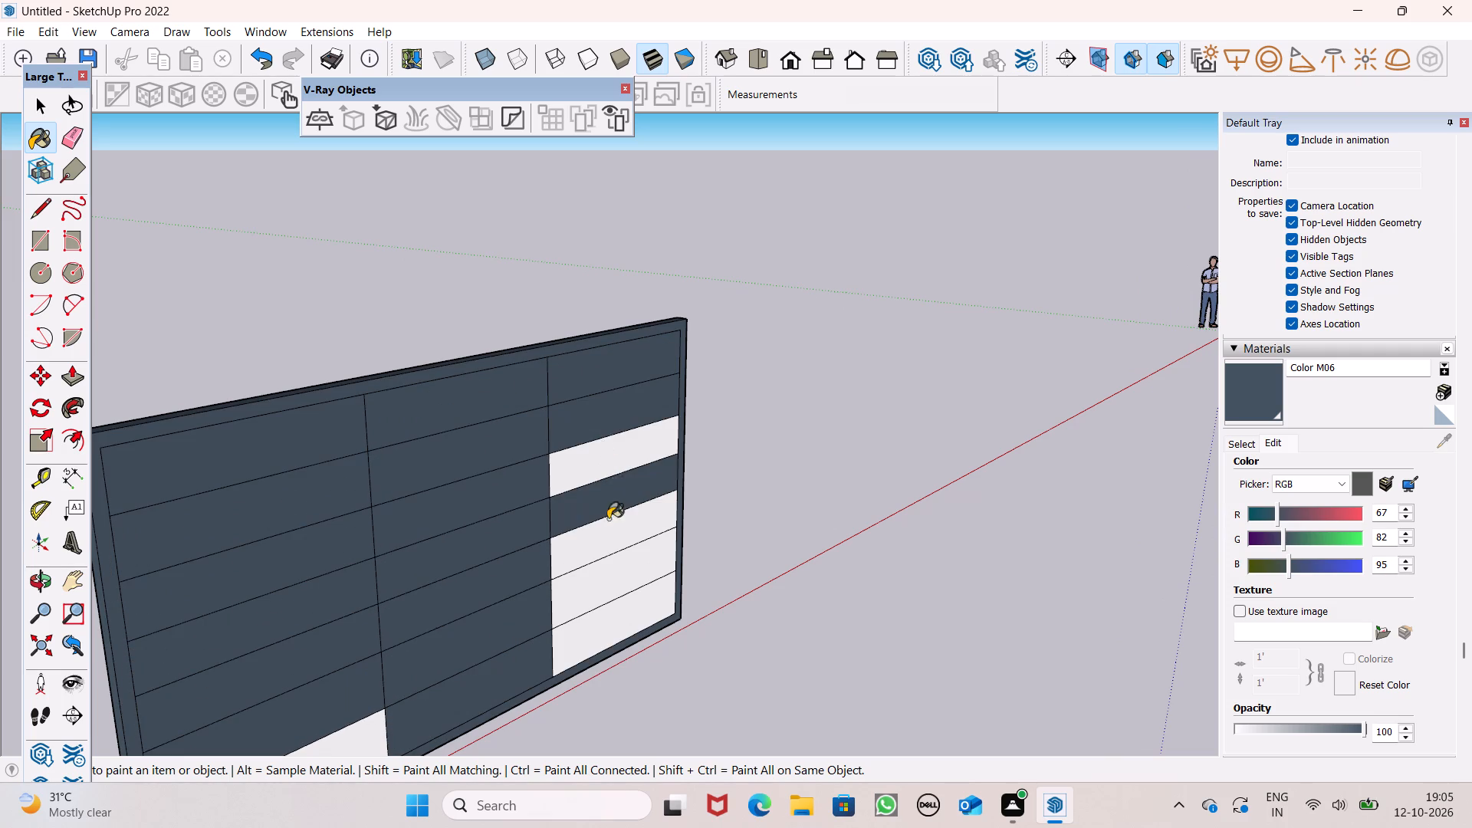
drag(608, 519, 608, 520)
drag(608, 541, 608, 563)
click(619, 629)
scroll(543, 416, down, 4)
click(381, 649)
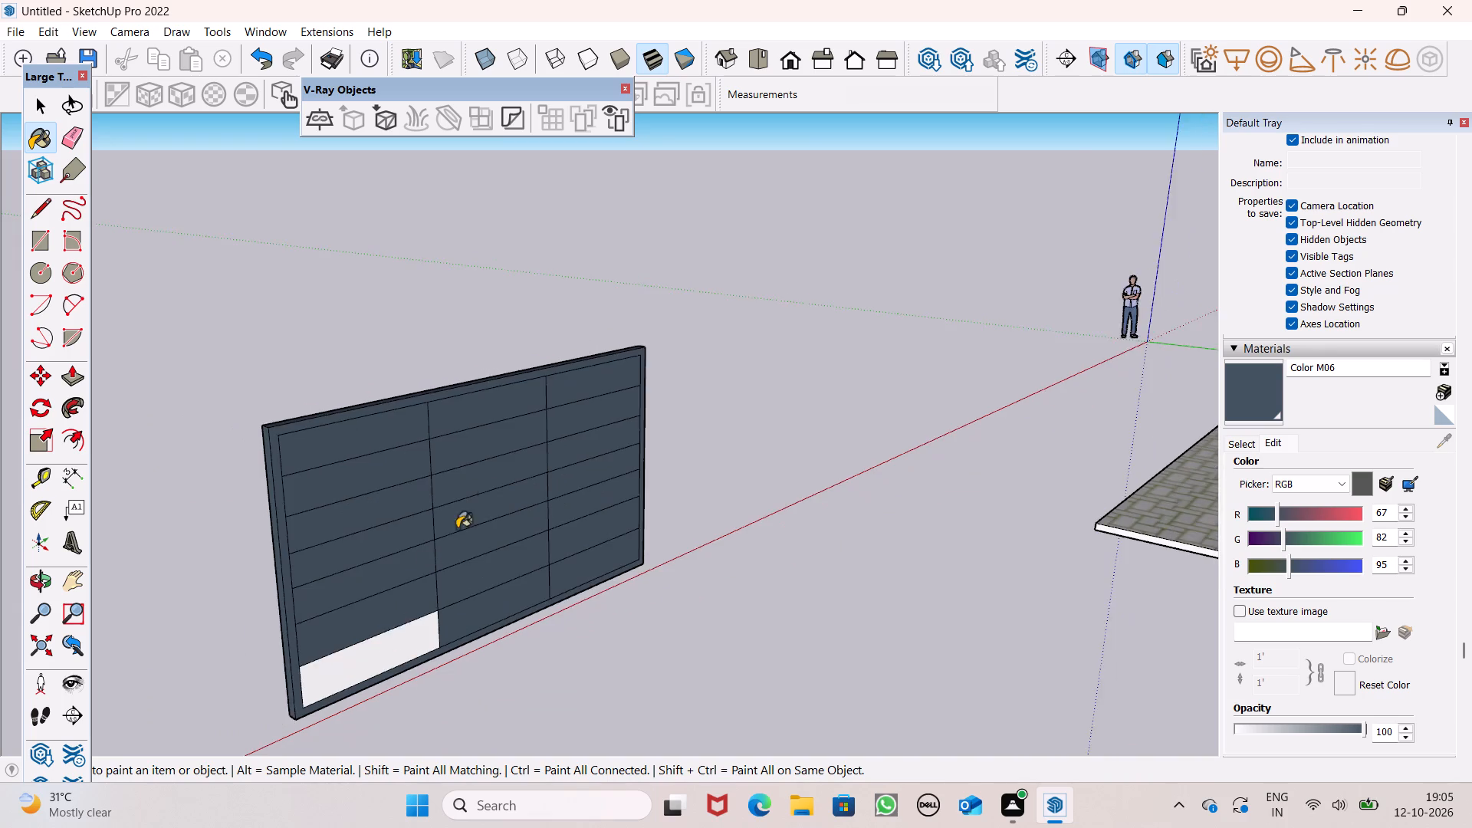
Select all the connected geometry of the painted panel and make it a group.
scroll(478, 495, down, 4)
scroll(478, 495, up, 1)
scroll(478, 495, down, 1)
middle_drag(451, 583, 1082, 575)
key(space)
middle_drag(713, 612, 923, 645)
click(1016, 496)
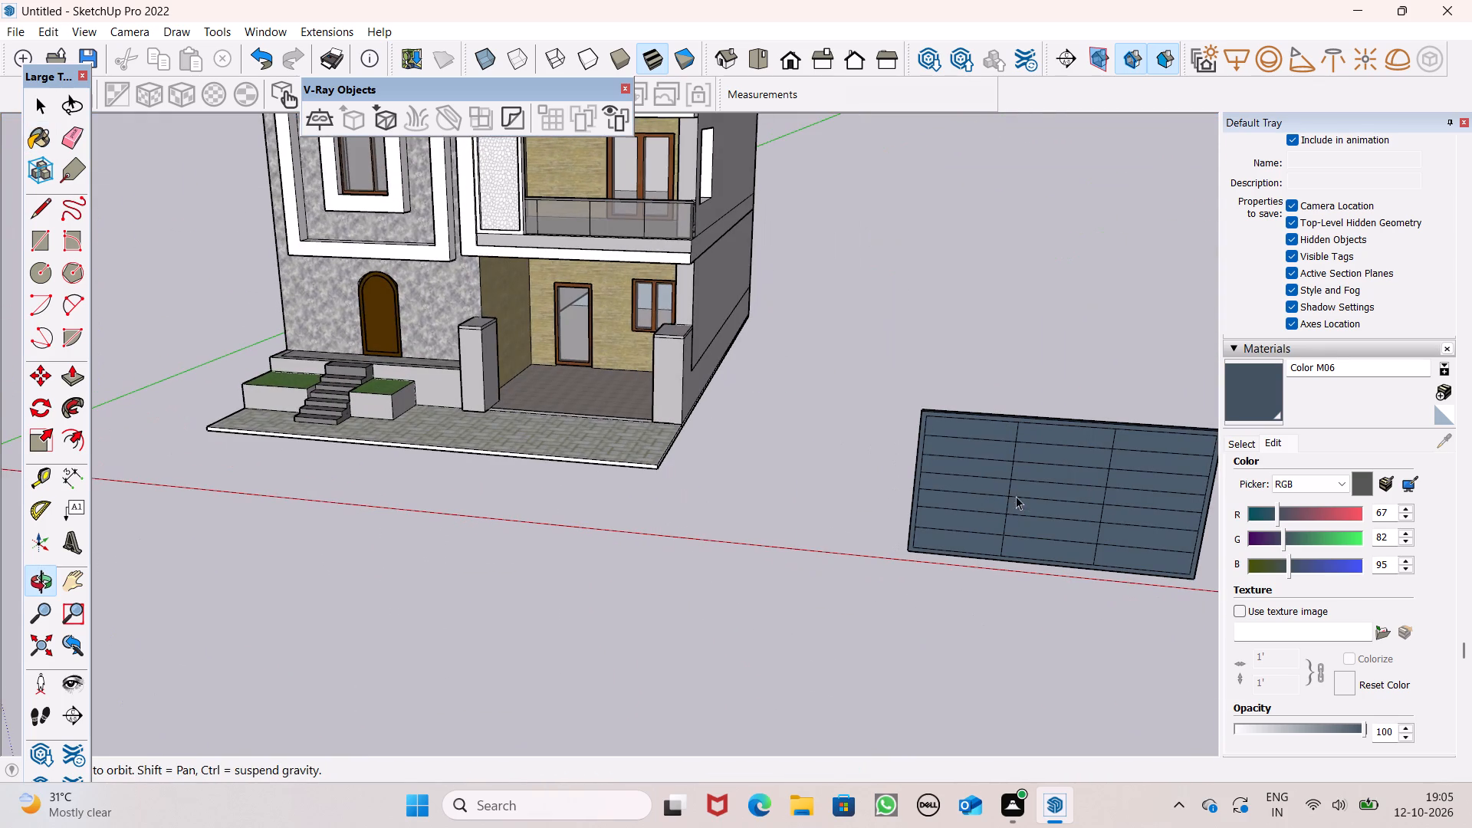
click(1021, 490)
click(1041, 488)
triple_click(1055, 488)
double_click(1058, 489)
right_click(1053, 488)
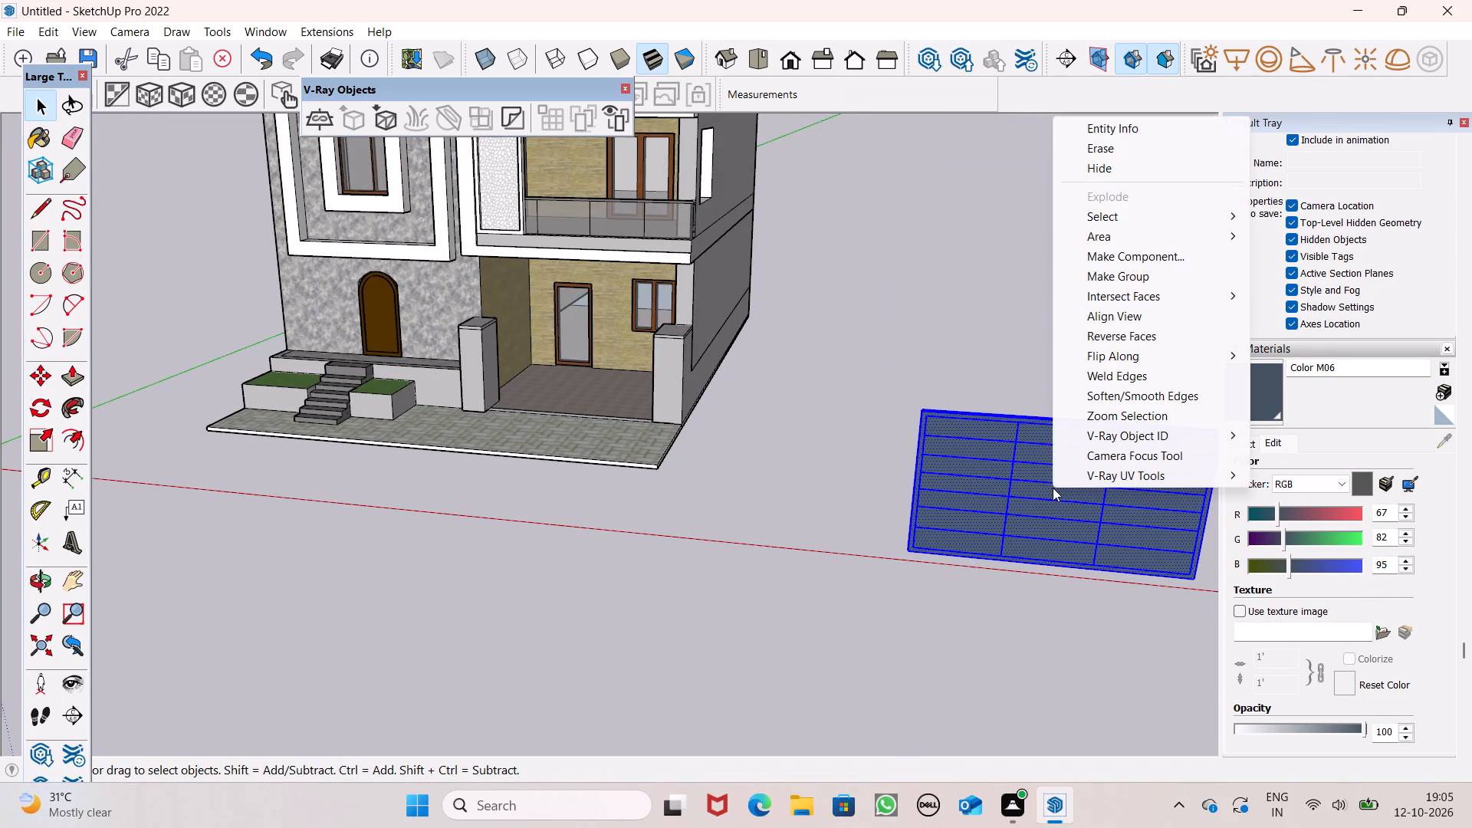
click(1145, 277)
Move the panel group by its bottom outer corner into the porch entrance, against the base of the outer gate pillar.
scroll(393, 515, down, 4)
scroll(646, 509, up, 2)
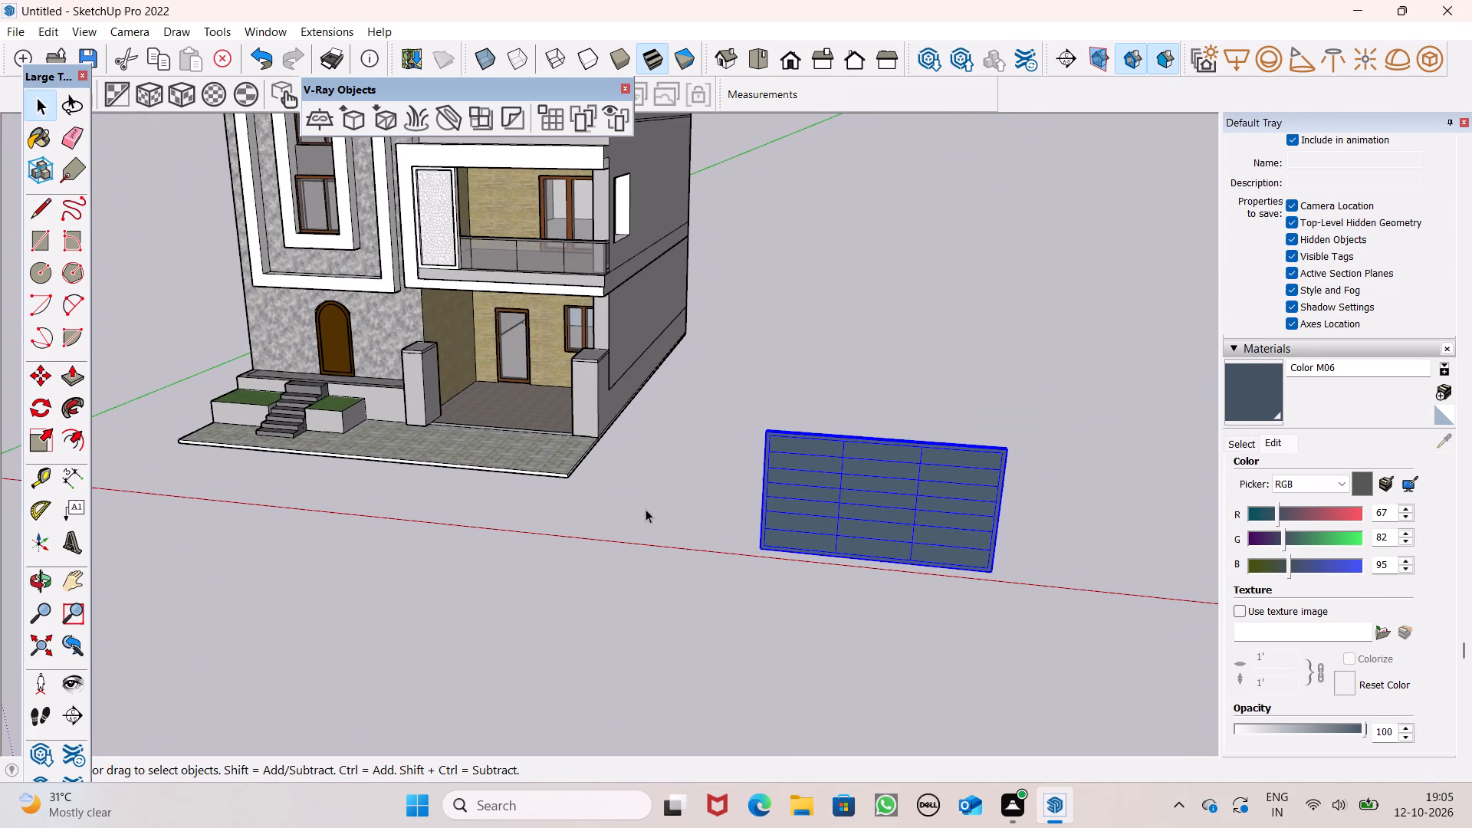
key(m)
key(Return)
drag(991, 581, 965, 593)
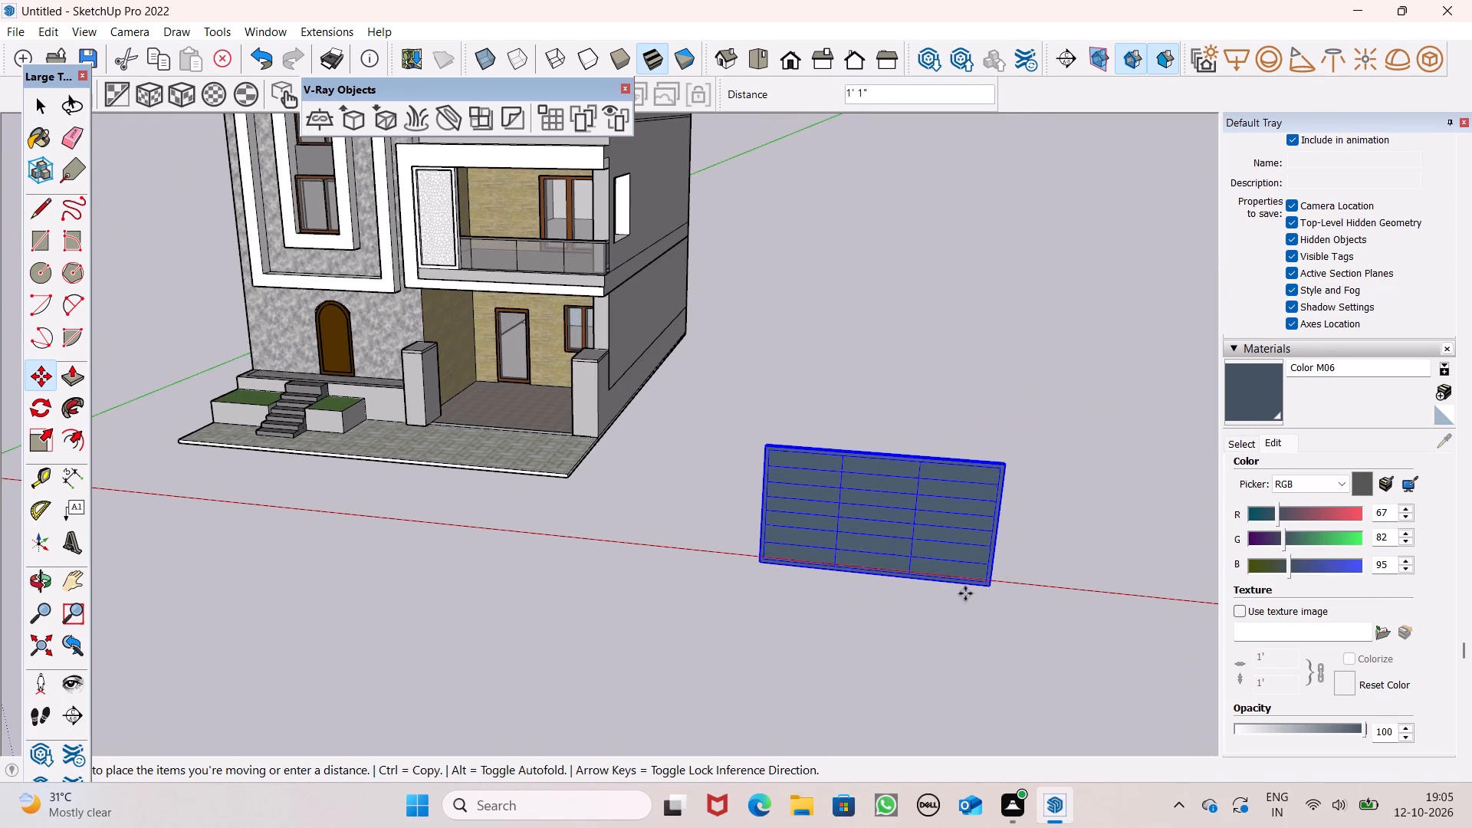
drag(965, 593, 574, 434)
scroll(498, 428, up, 3)
scroll(498, 428, down, 1)
scroll(498, 428, up, 7)
middle_drag(518, 458, 632, 491)
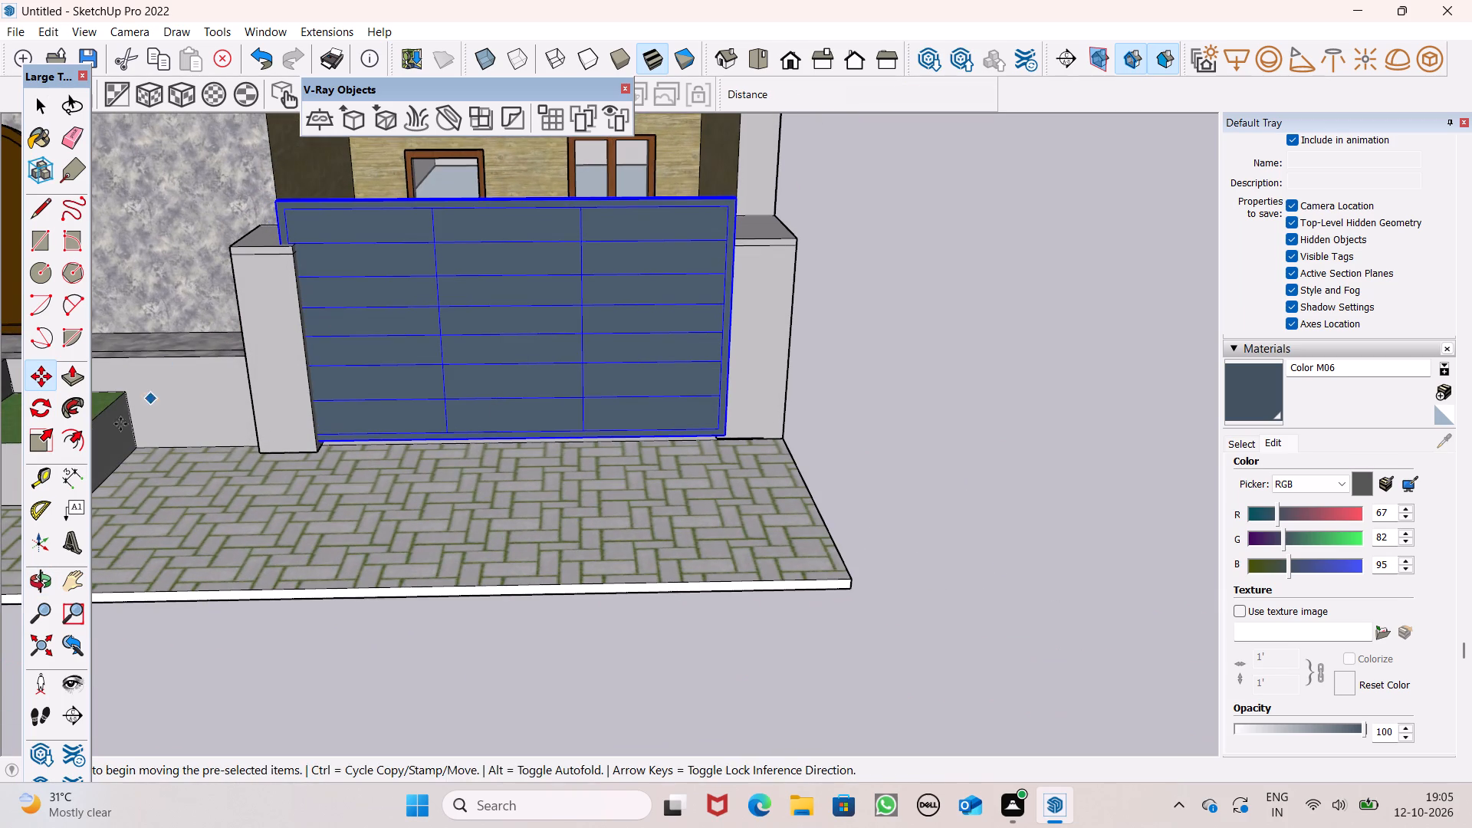
Scale the panel group uniformly to about 0.90 from its upper corner near the inner gate pillar.
click(42, 446)
middle_drag(429, 241, 557, 421)
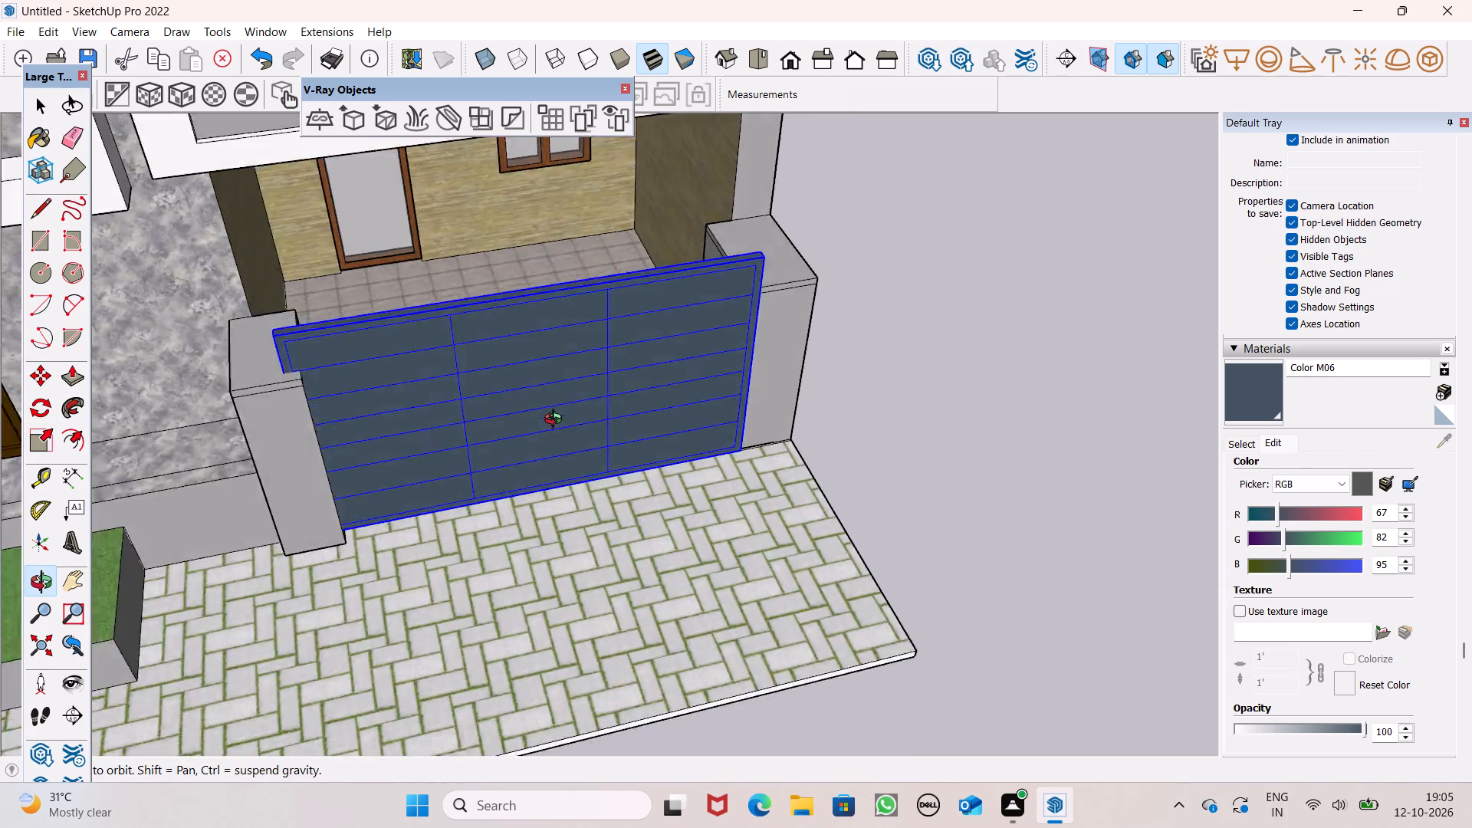
middle_drag(557, 421, 672, 517)
scroll(579, 478, up, 3)
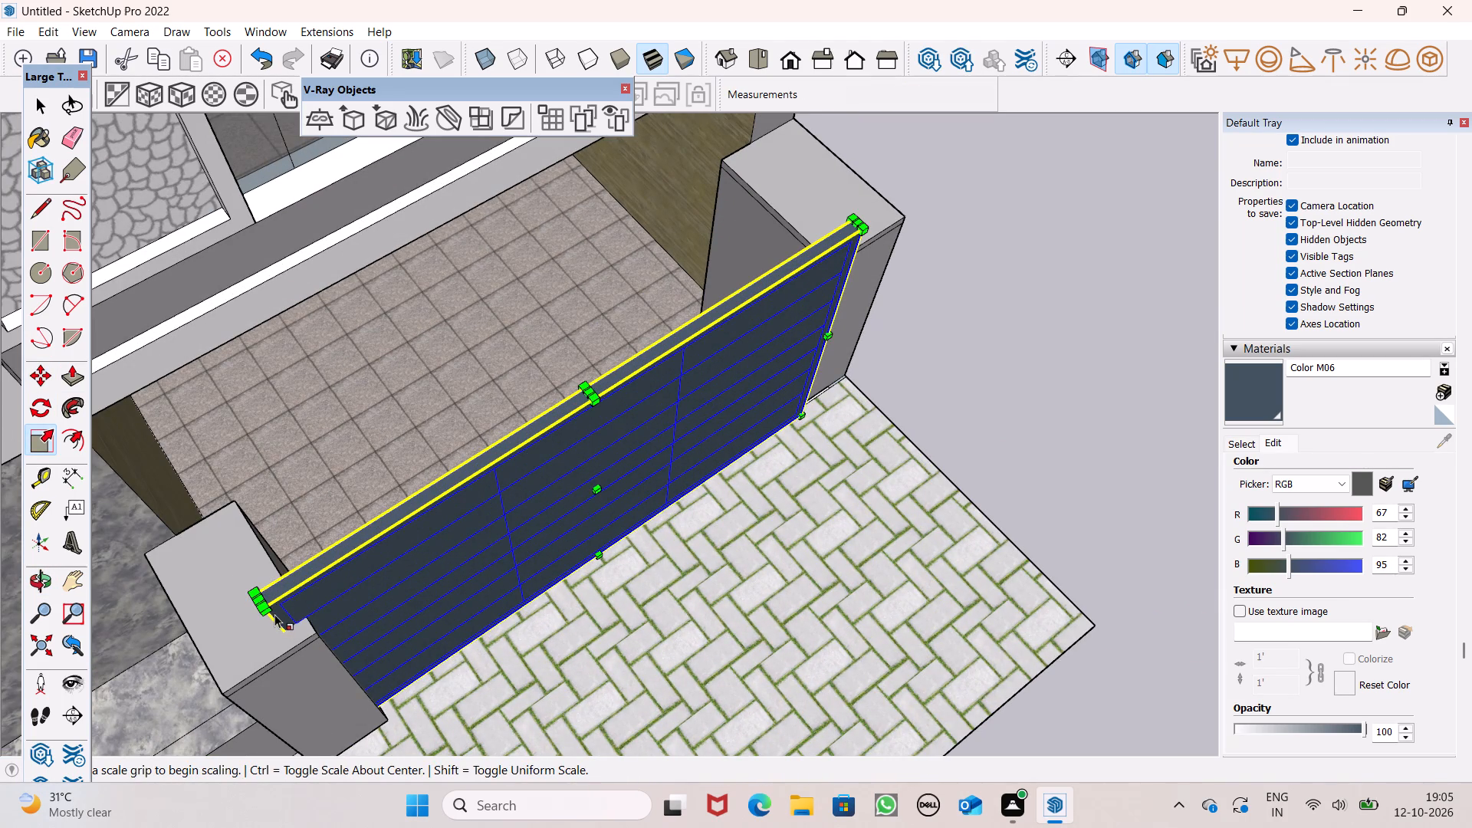
drag(268, 613, 376, 649)
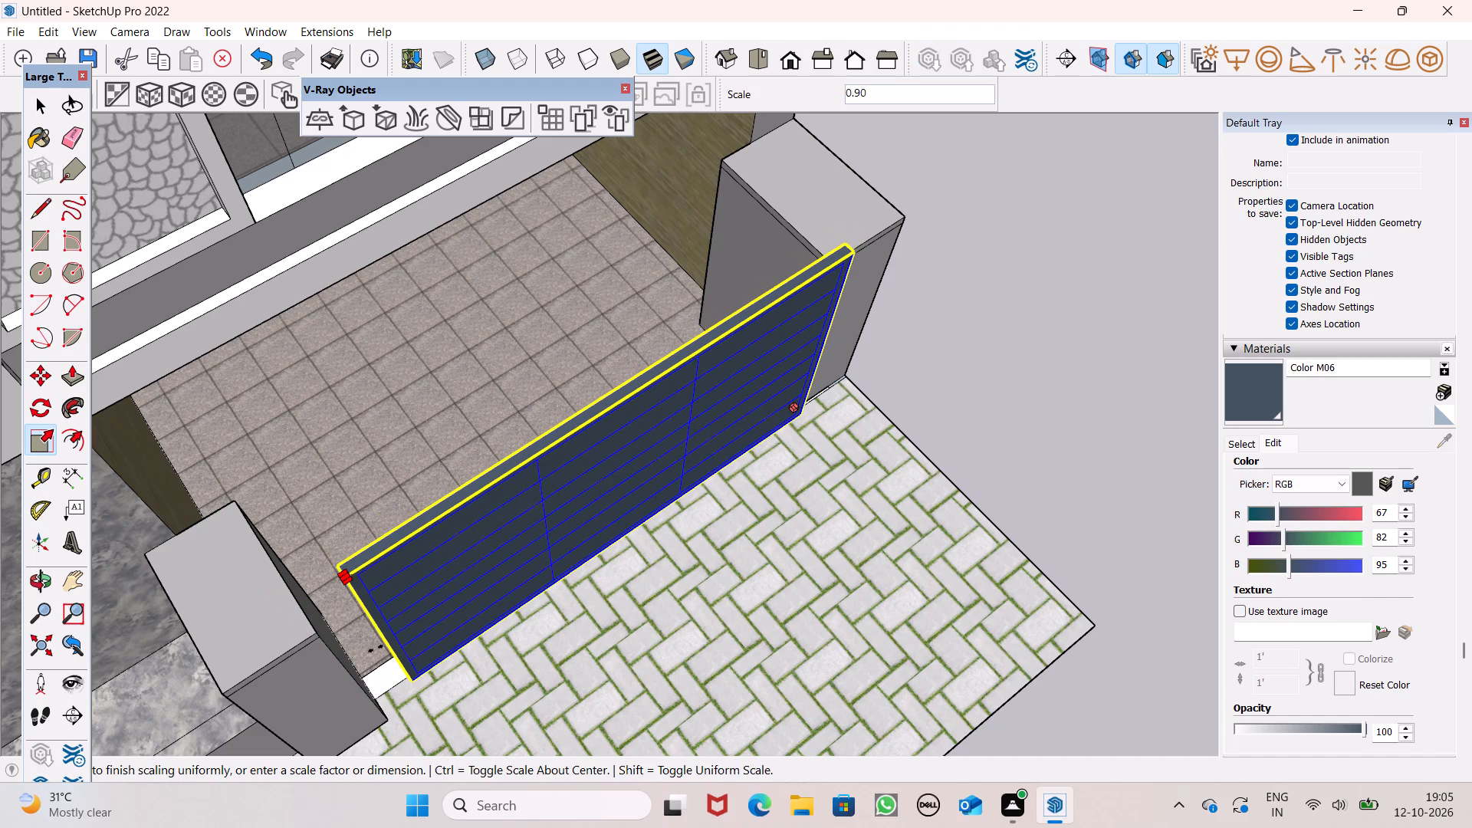
drag(376, 649, 379, 655)
Scale the panel group down further, uniformly, from the same upper corner near the inner pillar.
scroll(461, 457, down, 5)
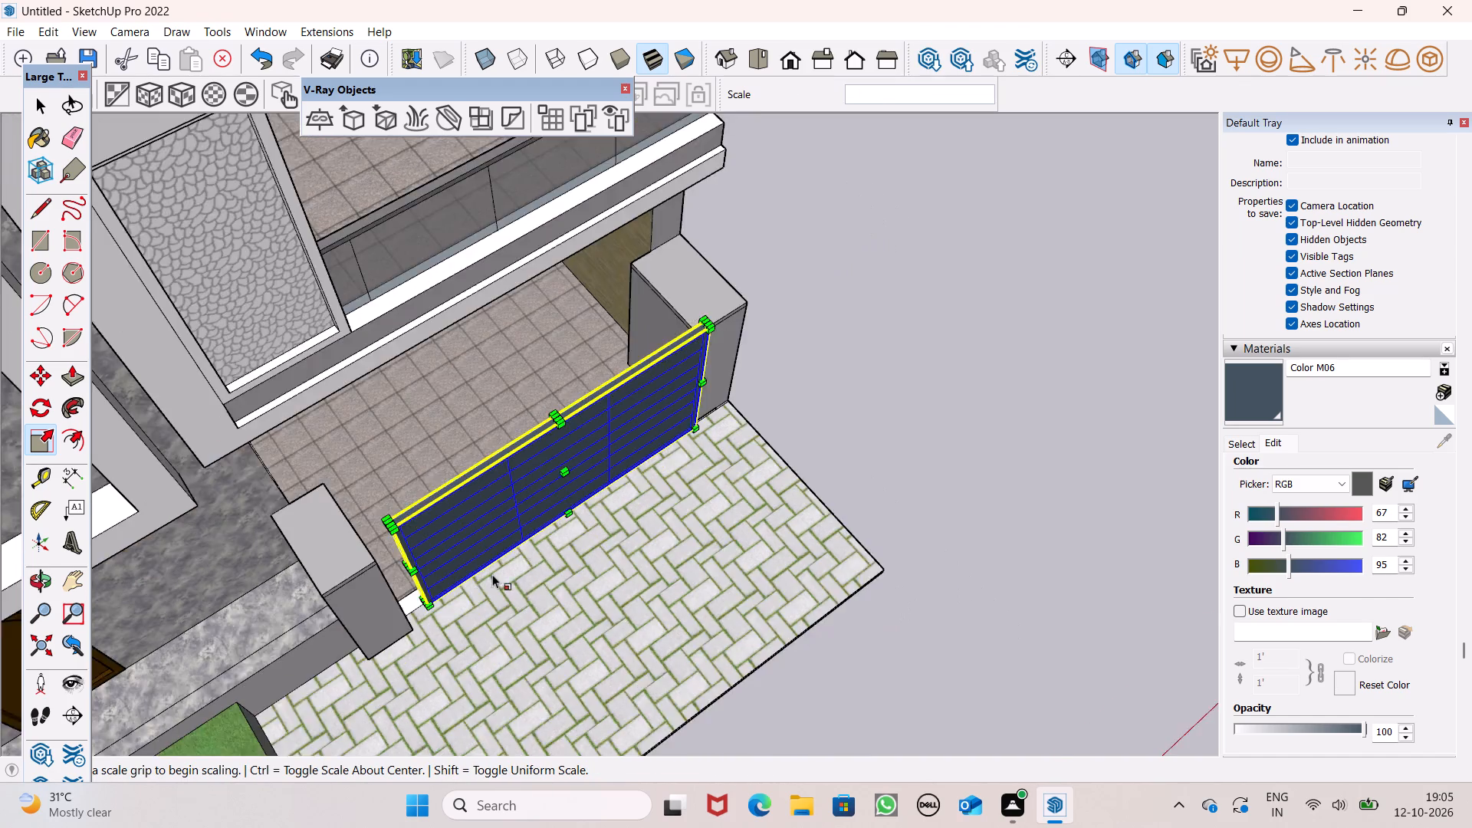
scroll(484, 574, up, 1)
middle_drag(482, 574, 329, 318)
scroll(330, 306, up, 4)
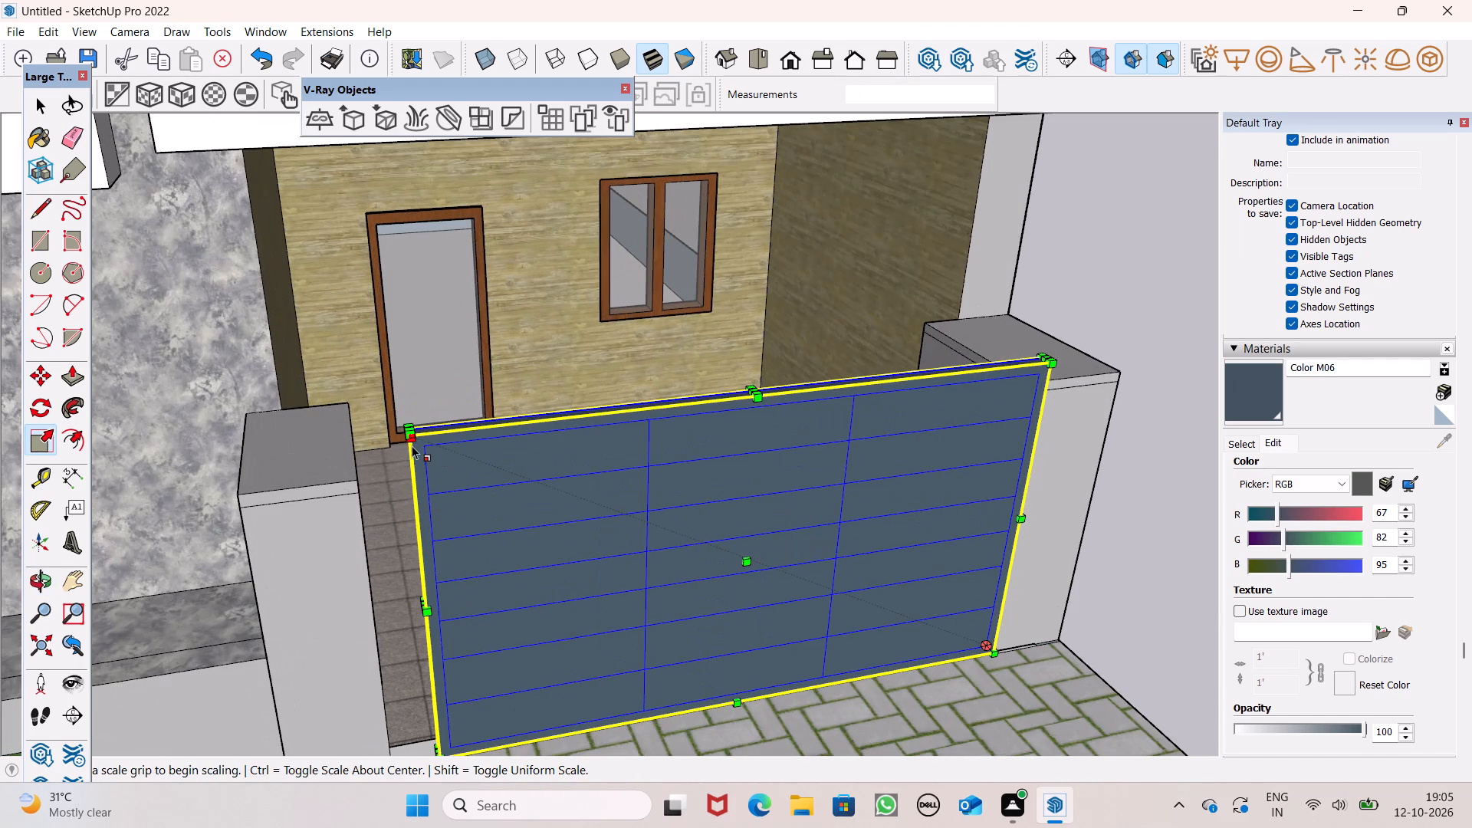
drag(412, 440, 531, 573)
key(space)
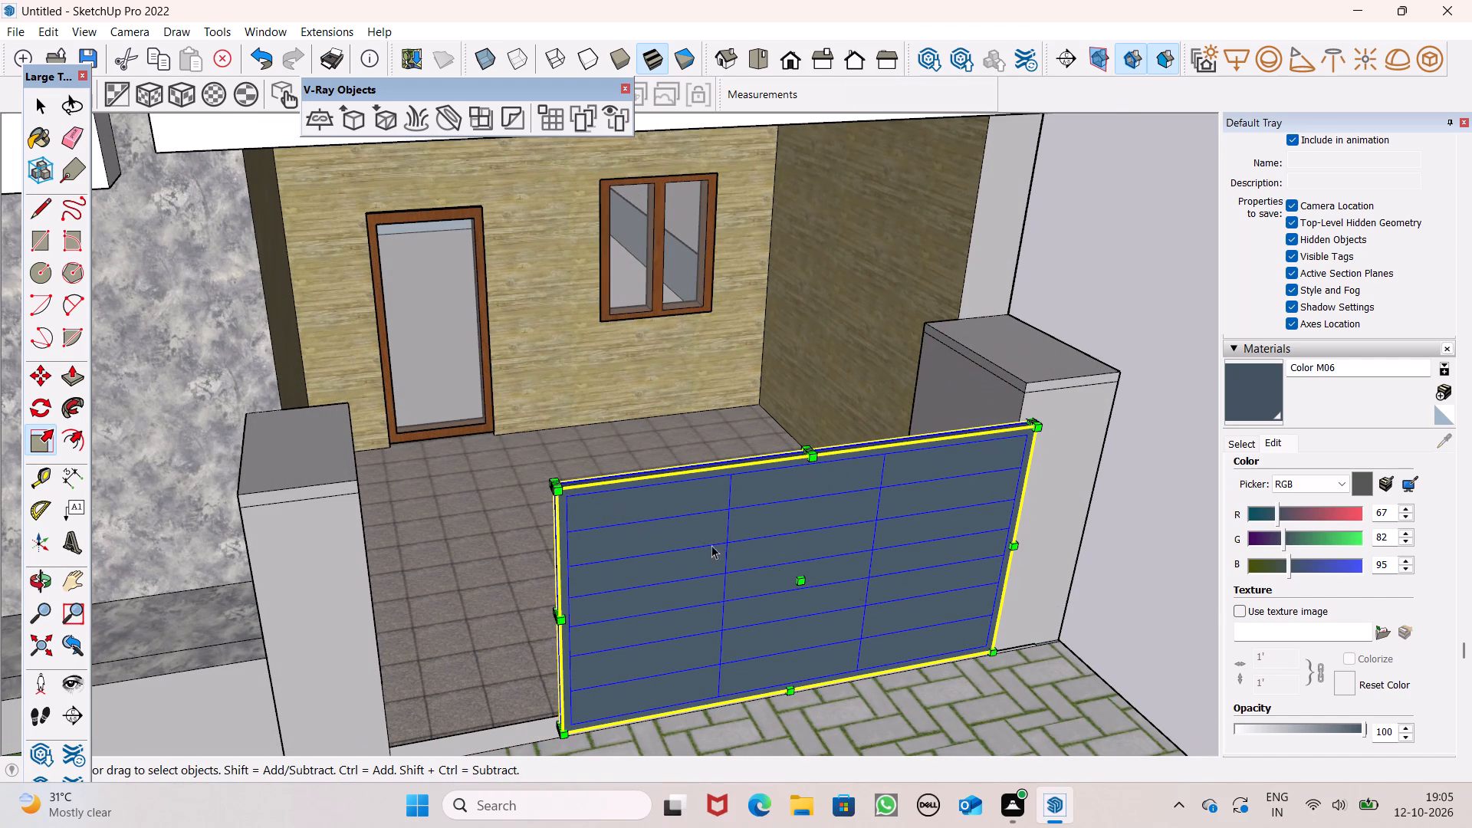
Move the gate panel group about 6 inches by its bottom outer corner, onto the base corner of the outer pillar.
scroll(750, 563, down, 4)
middle_drag(823, 652, 599, 535)
scroll(695, 678, up, 7)
key(m)
key(Return)
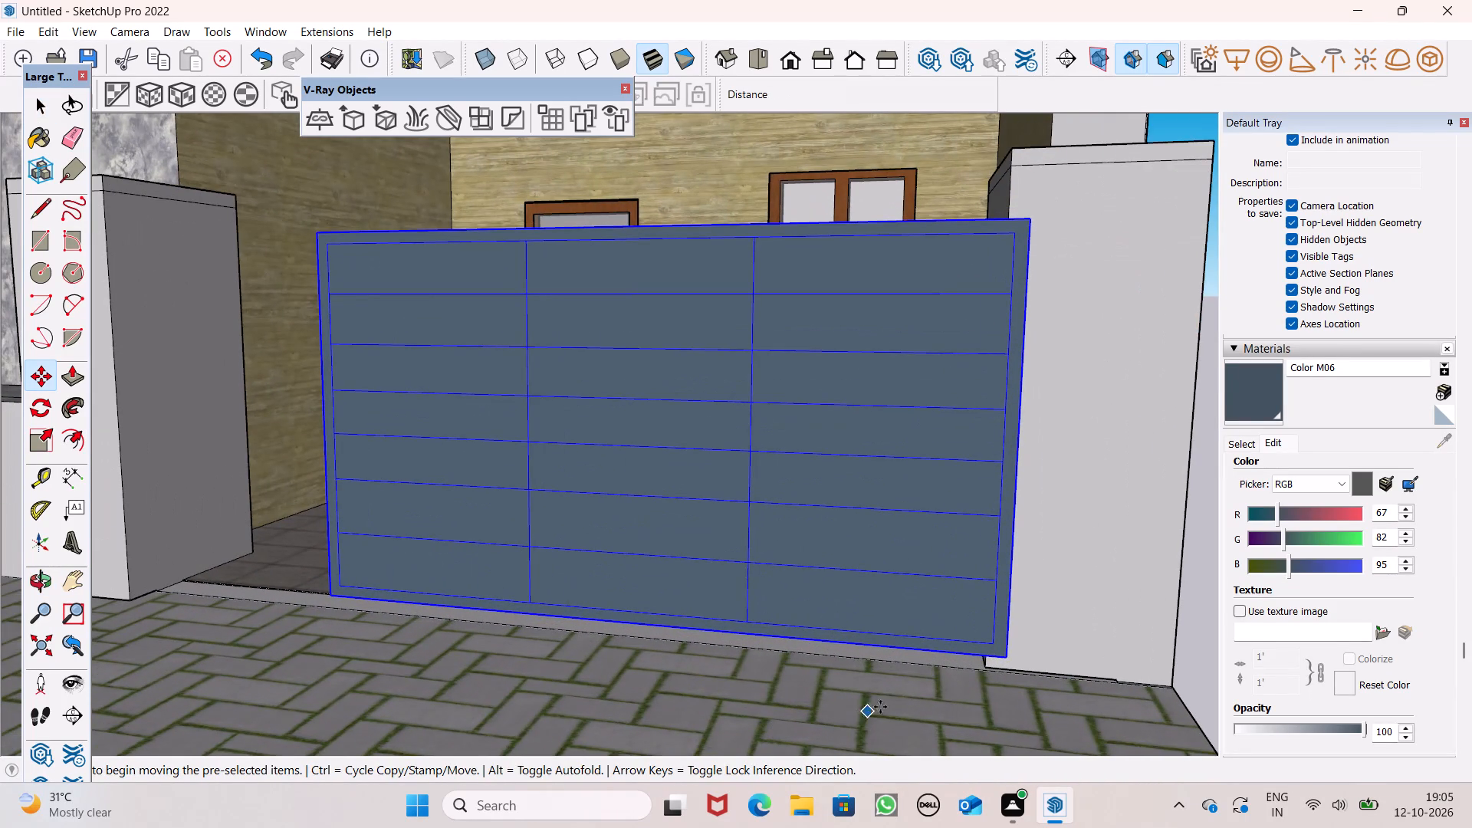
drag(1006, 657, 980, 666)
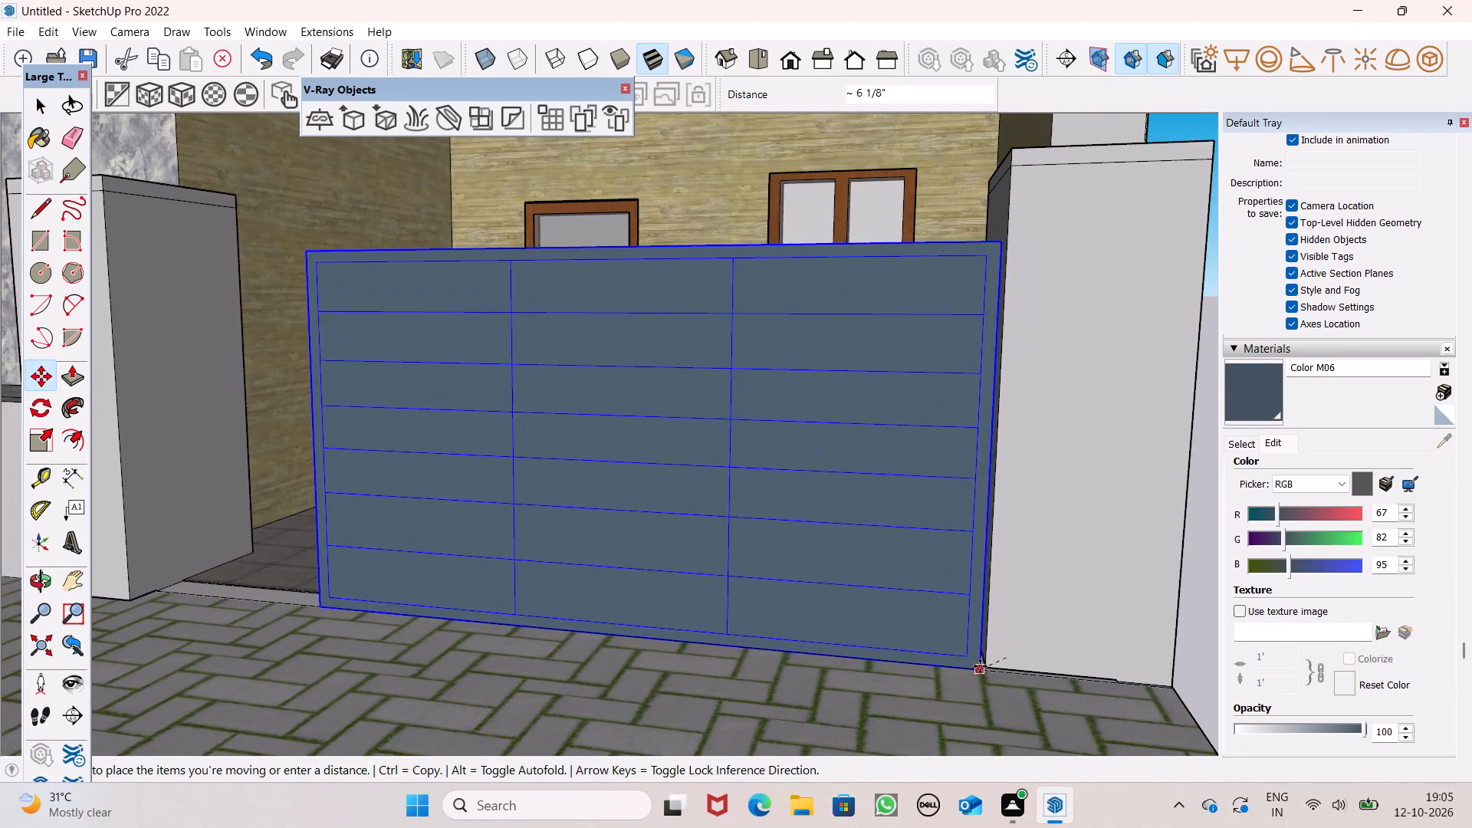
drag(980, 666, 981, 662)
scroll(987, 656, up, 7)
middle_drag(1013, 719, 1010, 800)
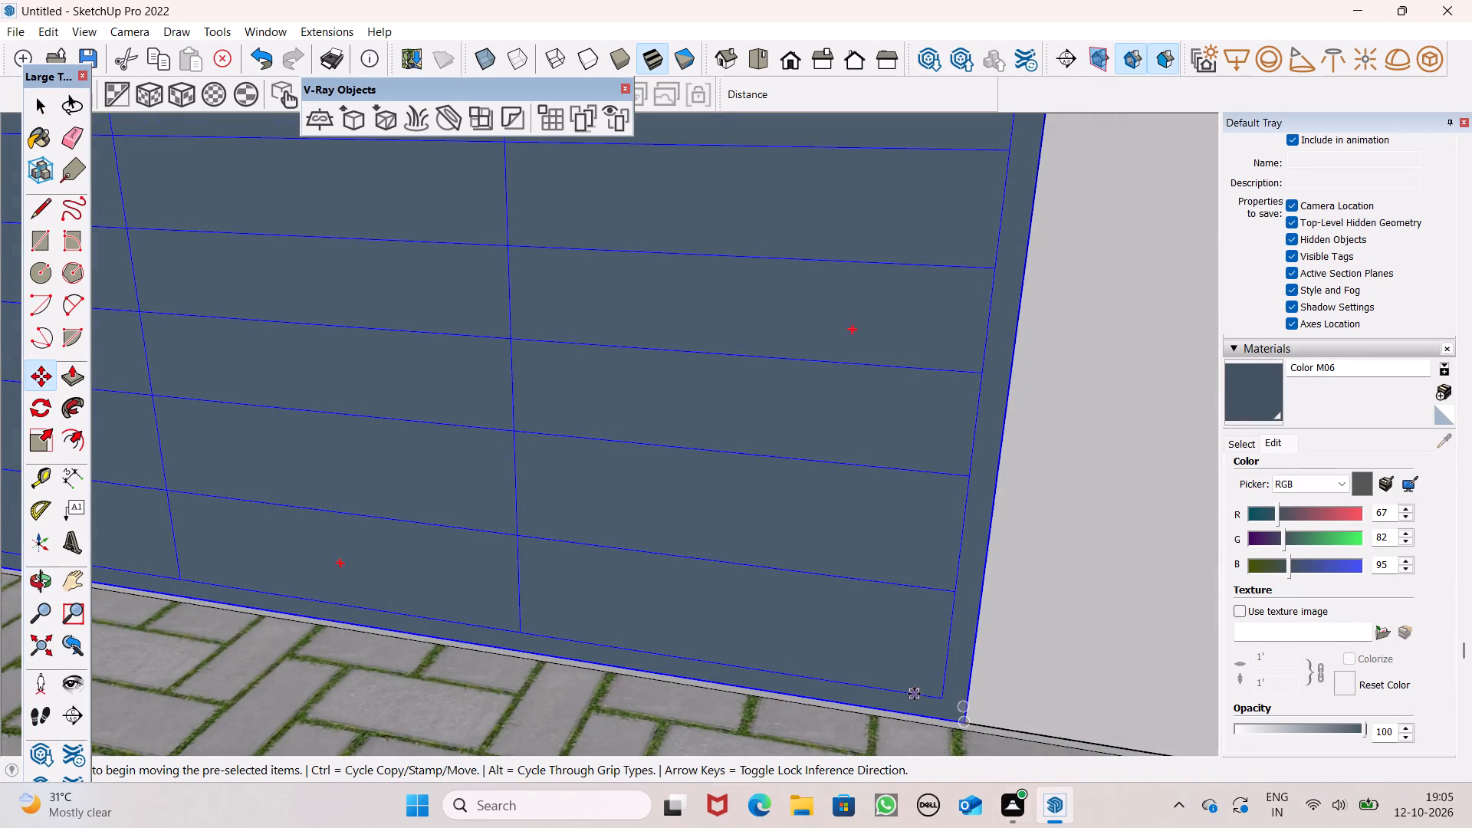
Stretch the gate panel along the red axis by about 1.32 so its free edge meets the inner pillar.
scroll(914, 692, down, 13)
scroll(38, 338, up, 3)
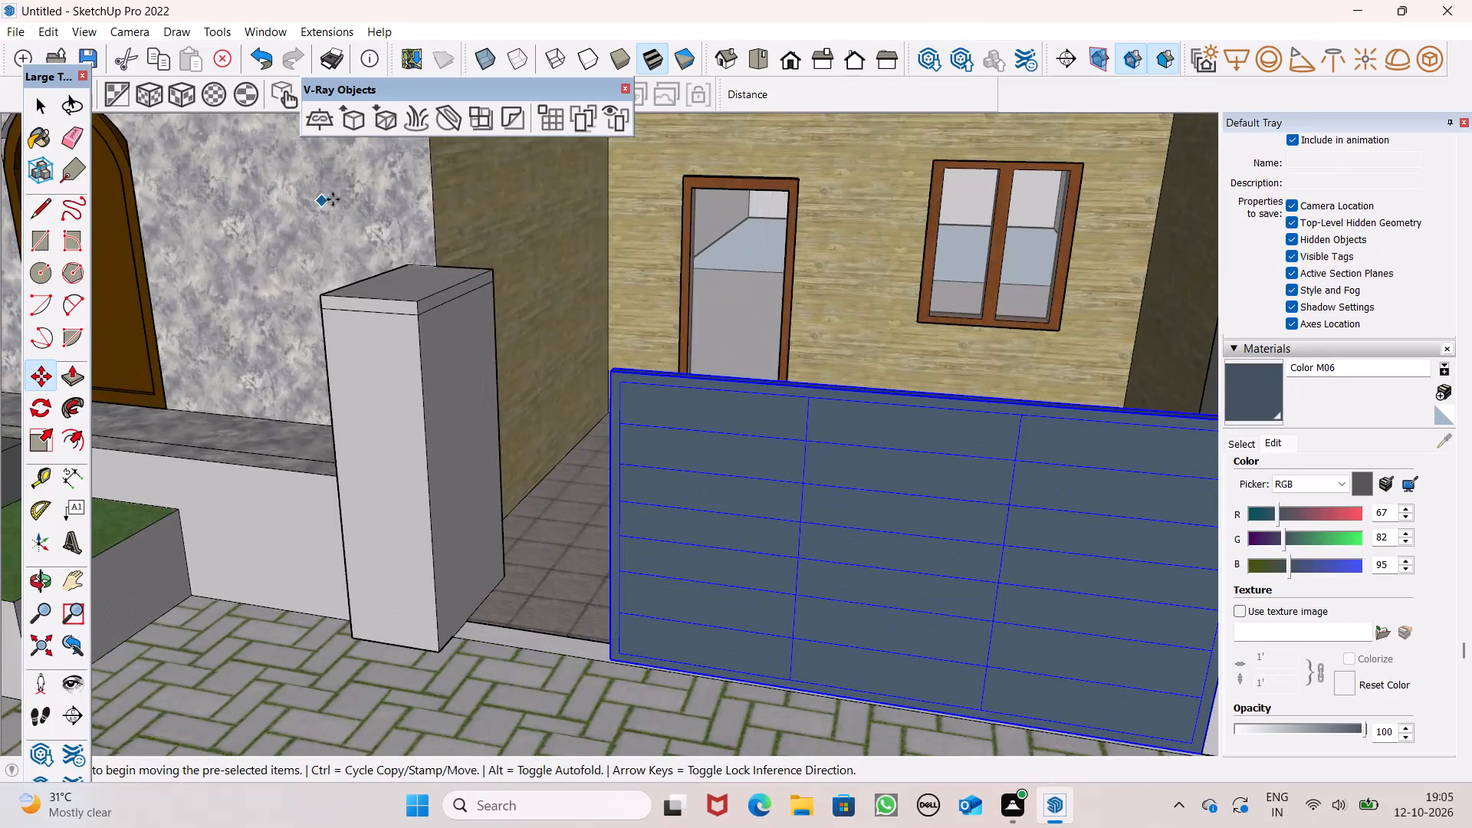
scroll(349, 255, down, 2)
middle_drag(504, 504, 776, 501)
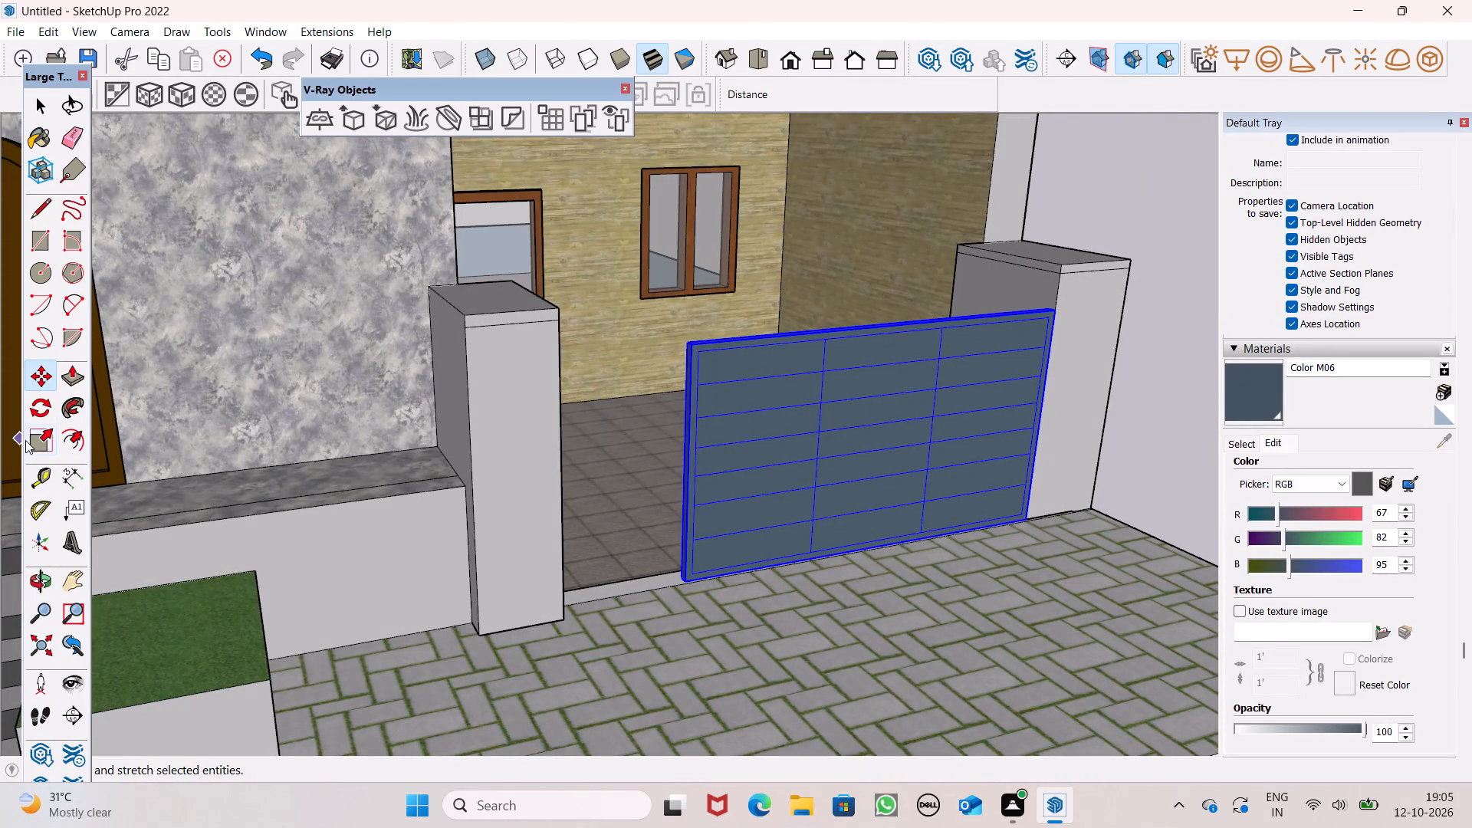
click(43, 452)
scroll(449, 502, up, 3)
scroll(659, 527, up, 1)
scroll(728, 489, up, 3)
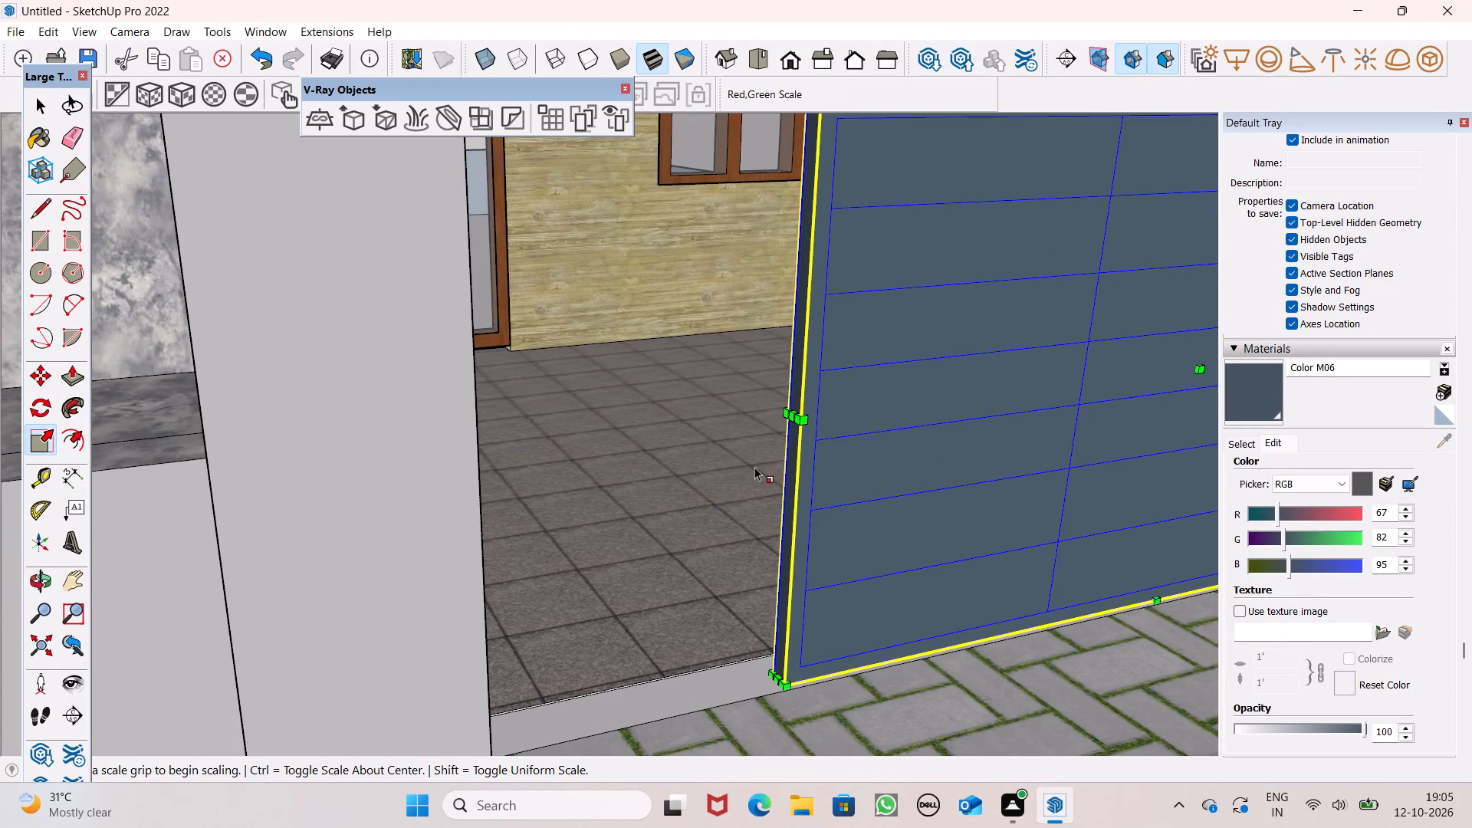
drag(791, 414, 624, 485)
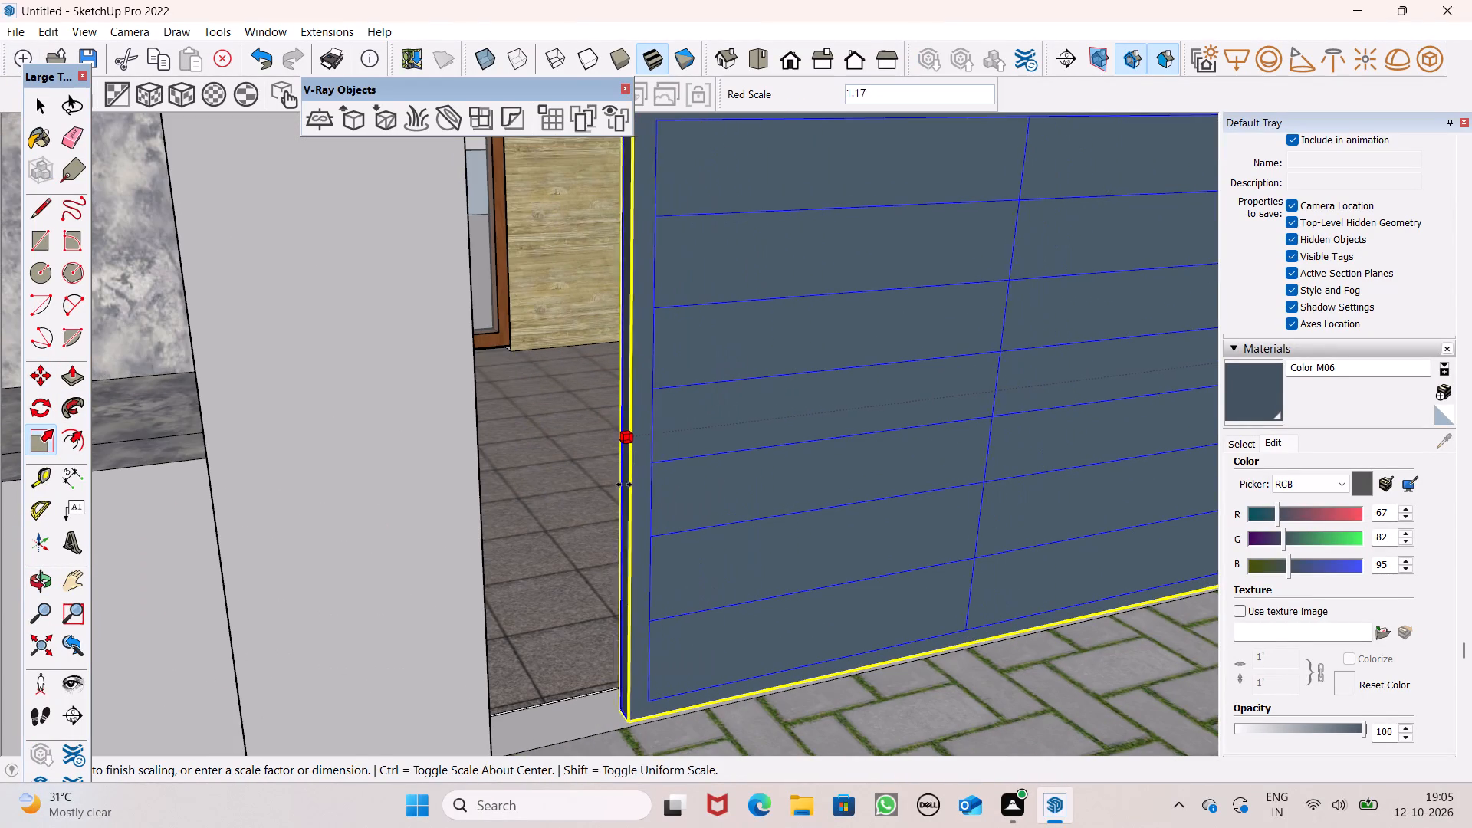
drag(624, 485, 482, 511)
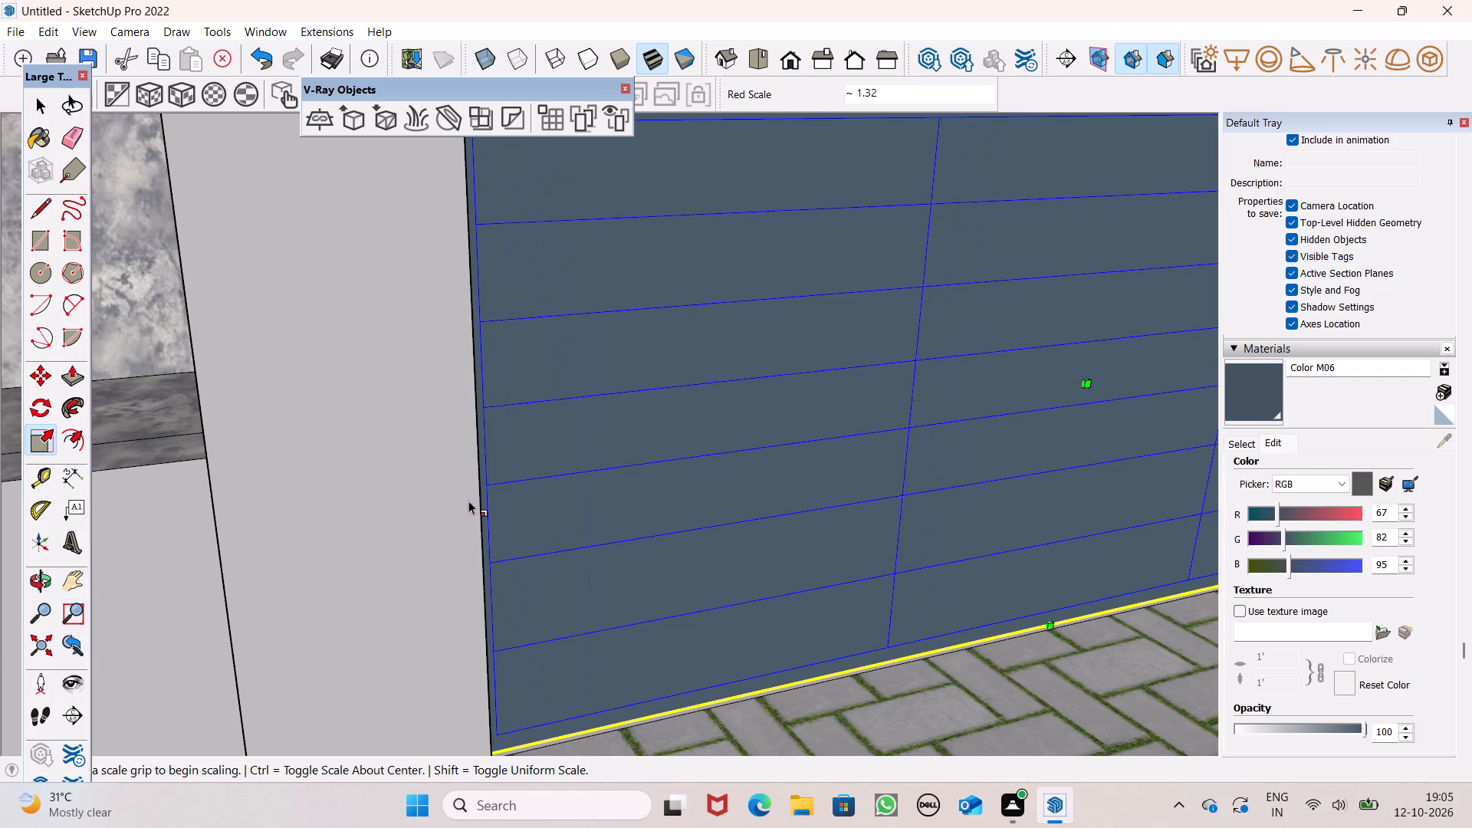
Stretch the gate panel slightly taller along the blue axis from its top edge.
scroll(468, 491, down, 8)
scroll(751, 363, up, 7)
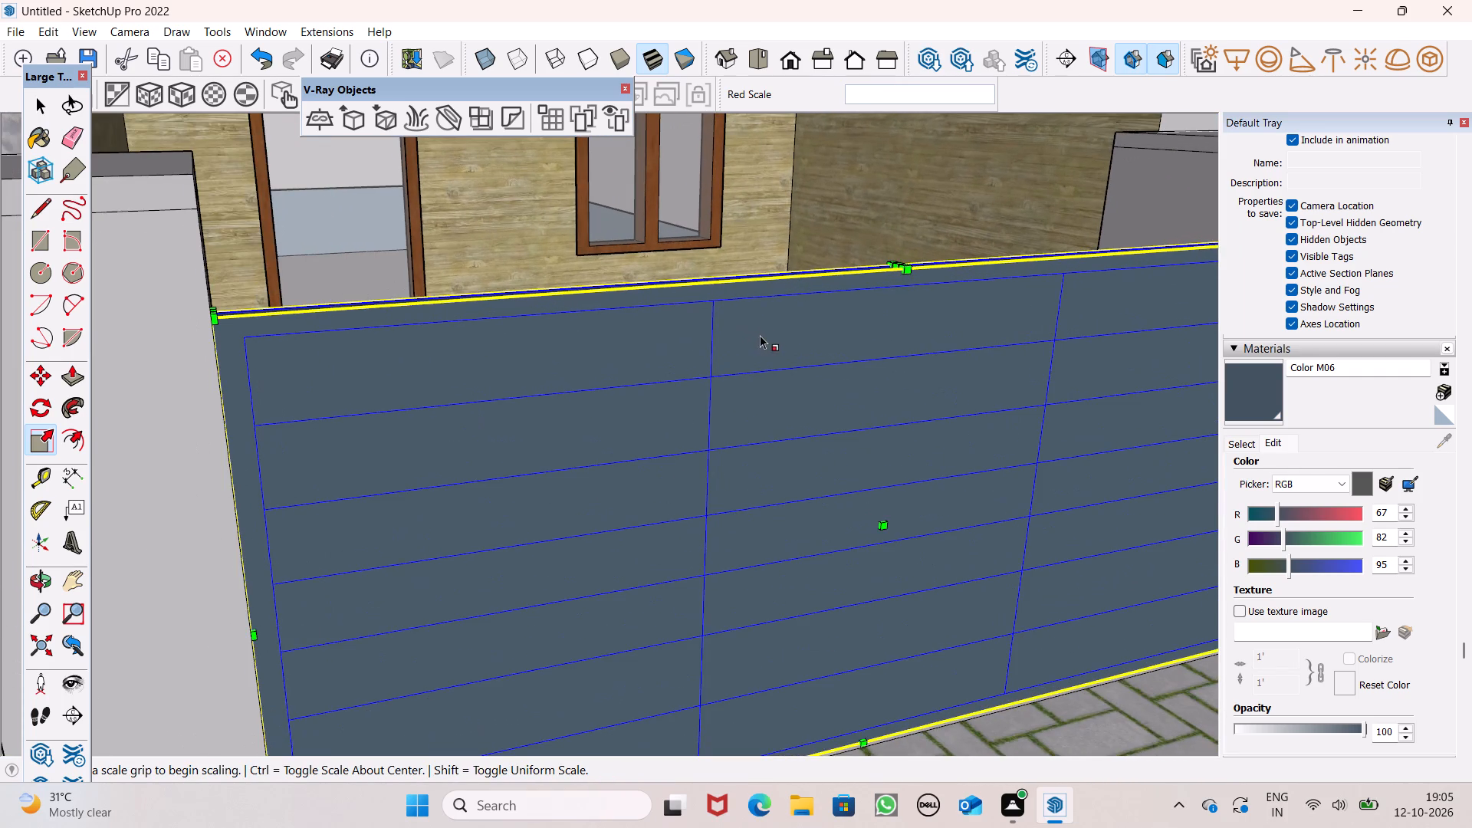
scroll(762, 336, down, 4)
middle_drag(837, 356, 964, 573)
scroll(902, 475, up, 5)
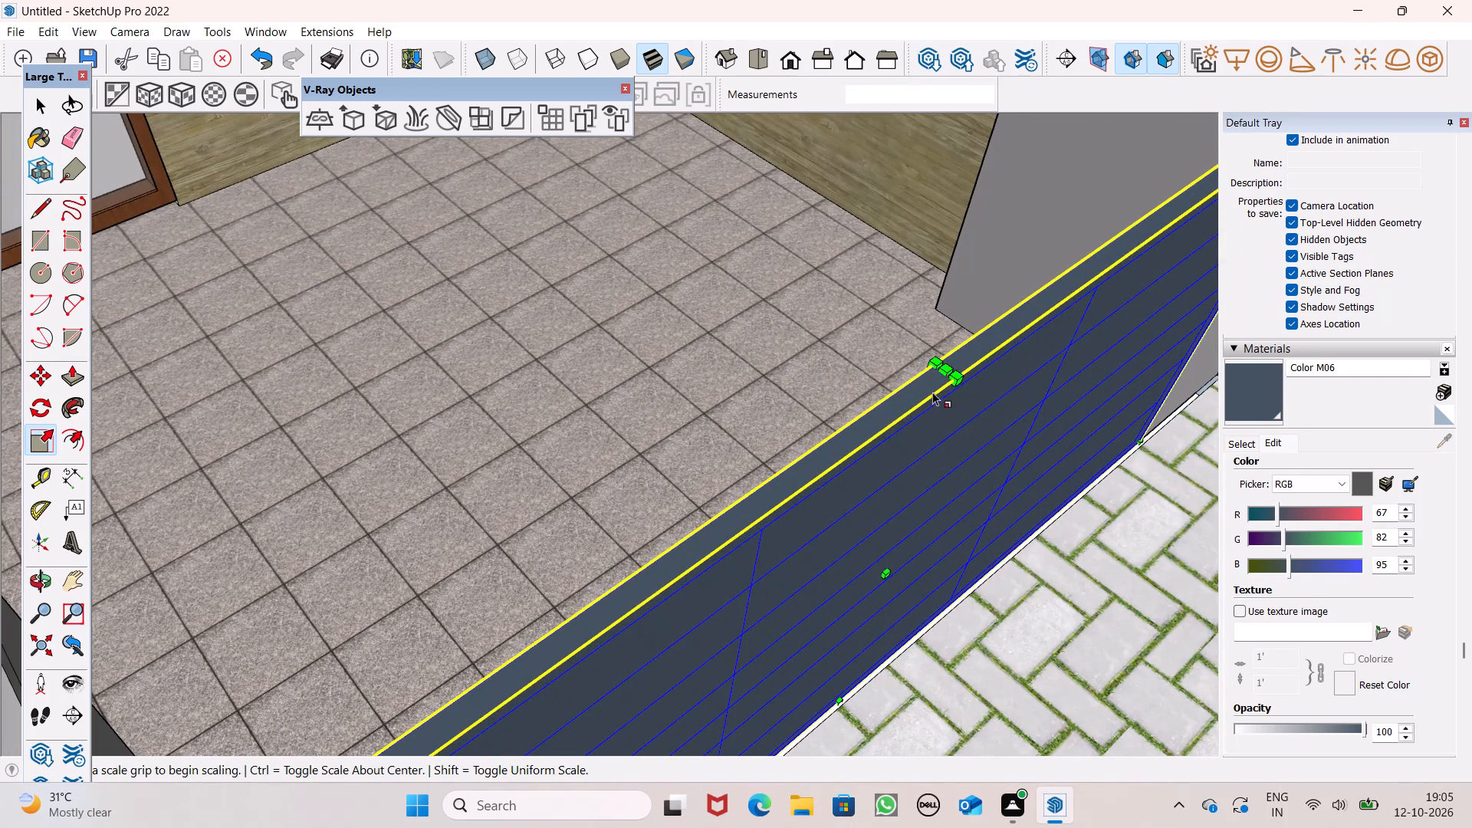
drag(948, 369, 938, 360)
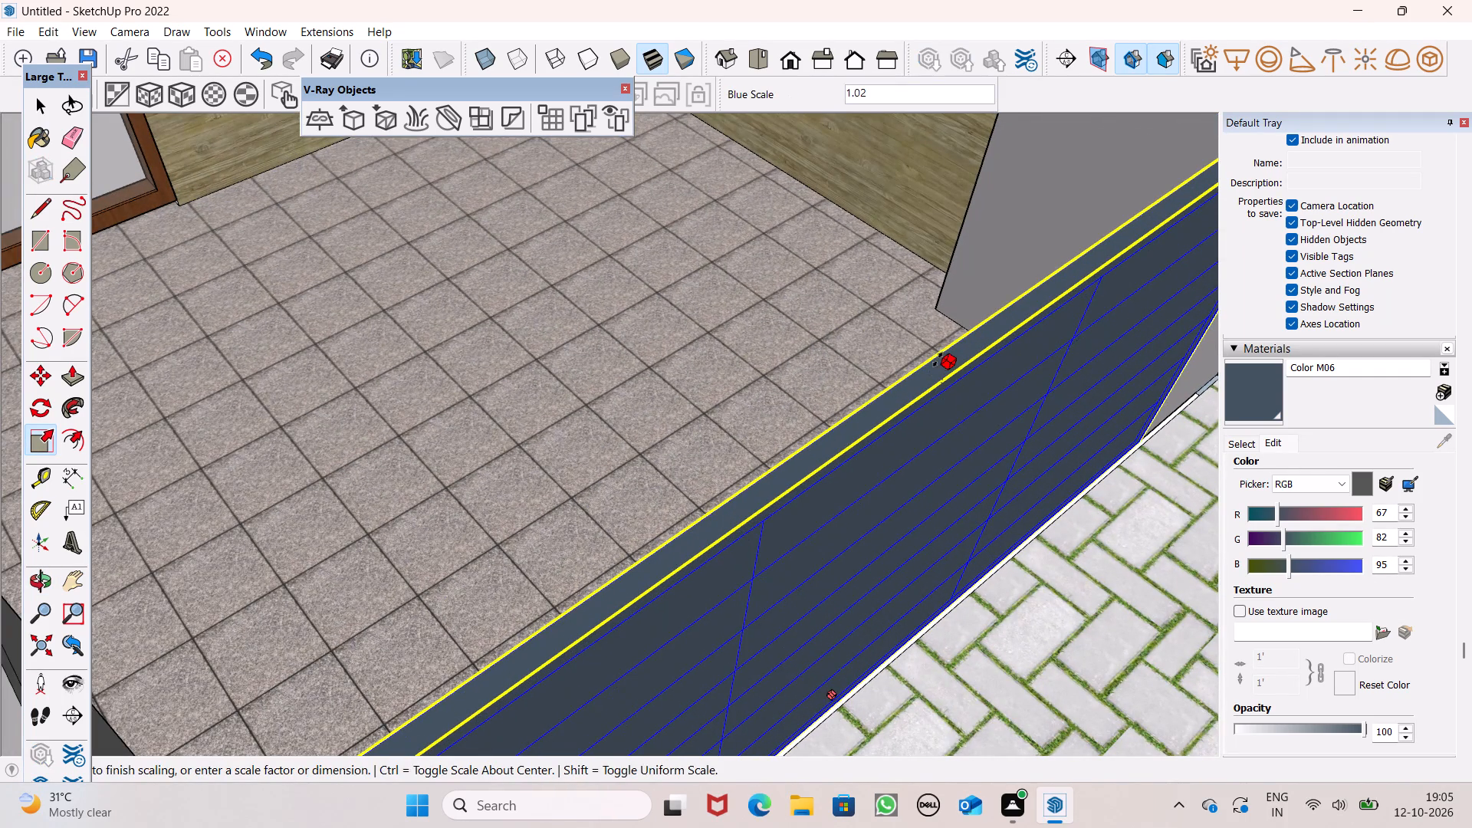
drag(938, 360, 922, 356)
Scale the gate panel's depth slightly along the green axis from its porch-side face.
scroll(907, 371, down, 13)
middle_drag(851, 411, 968, 460)
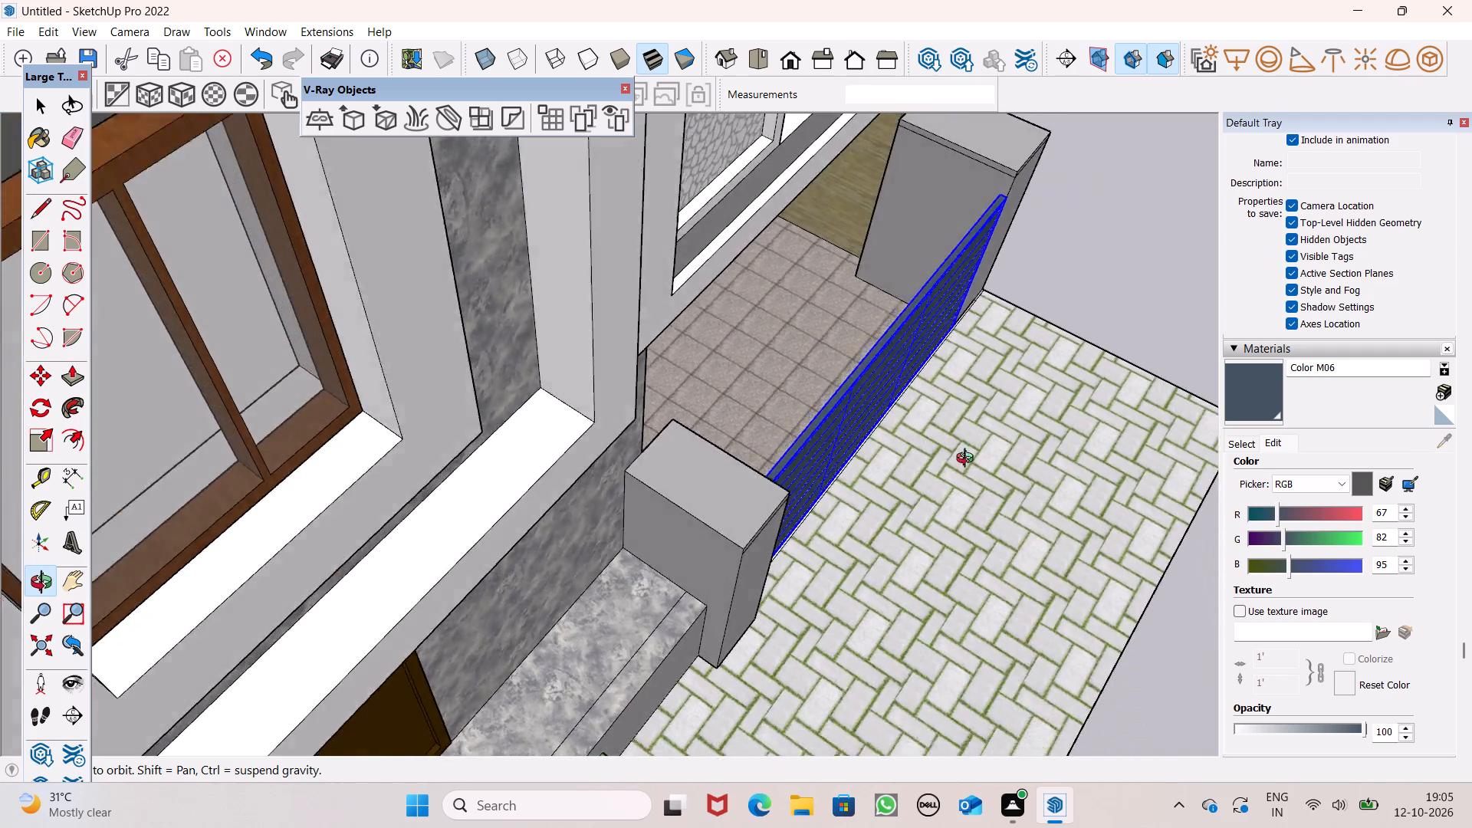
middle_drag(968, 460, 1040, 459)
scroll(787, 297, up, 9)
middle_drag(853, 378, 923, 404)
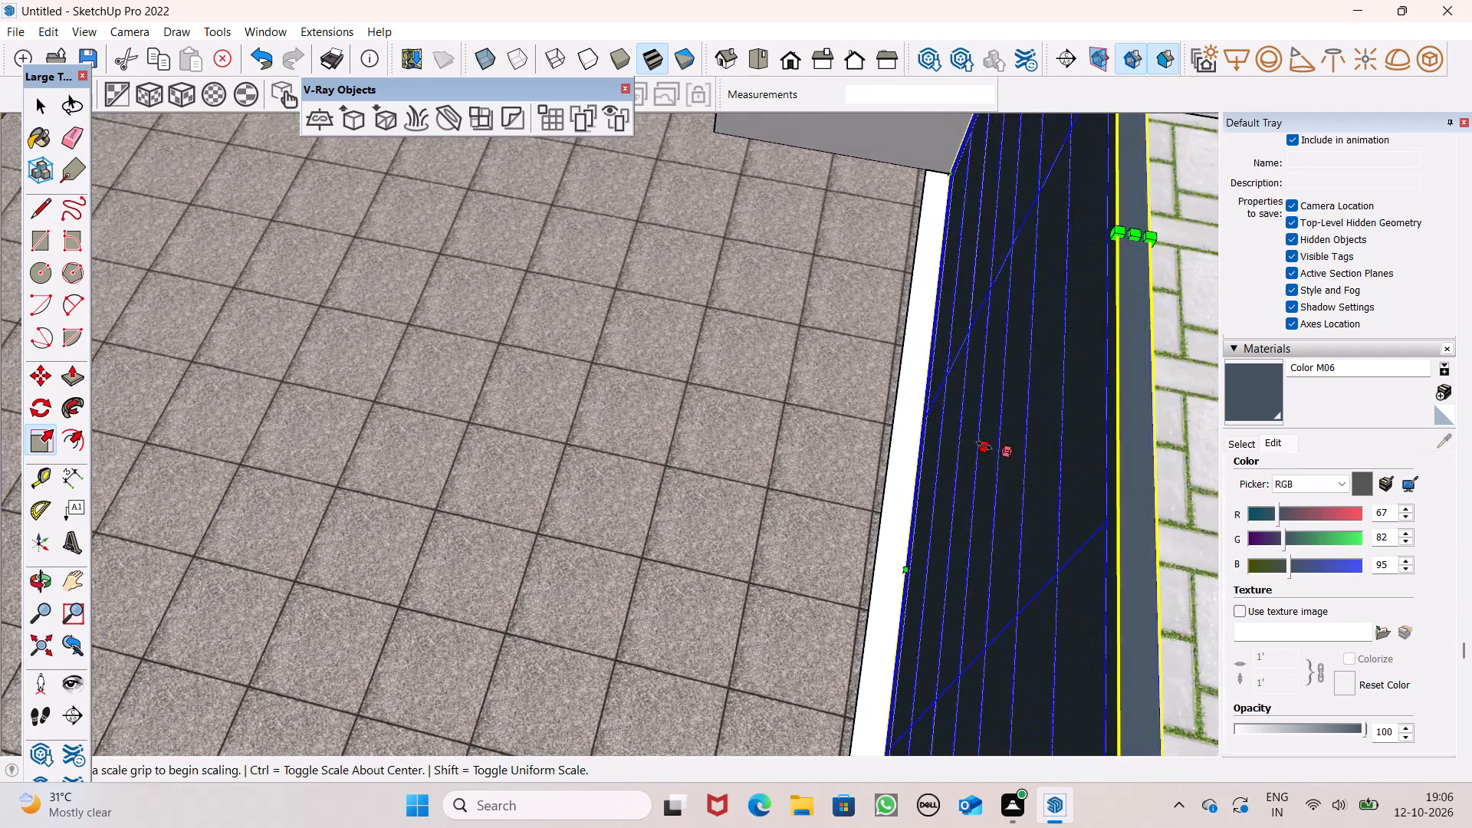
drag(982, 445, 949, 447)
Deselect the gate and examine its fit between the pillars from the front and across the whole facade.
scroll(817, 395, down, 8)
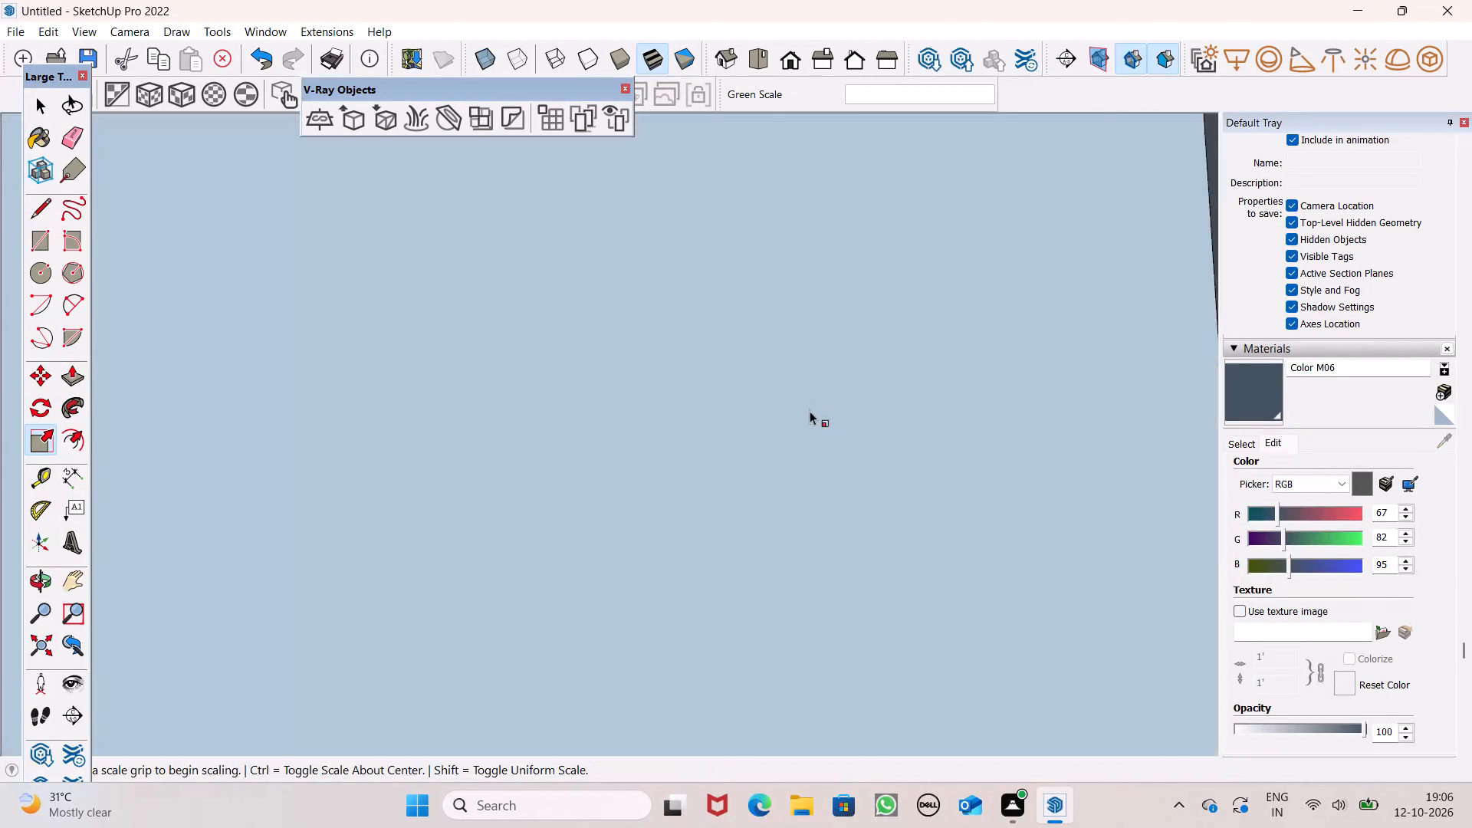
scroll(810, 411, down, 6)
click(776, 67)
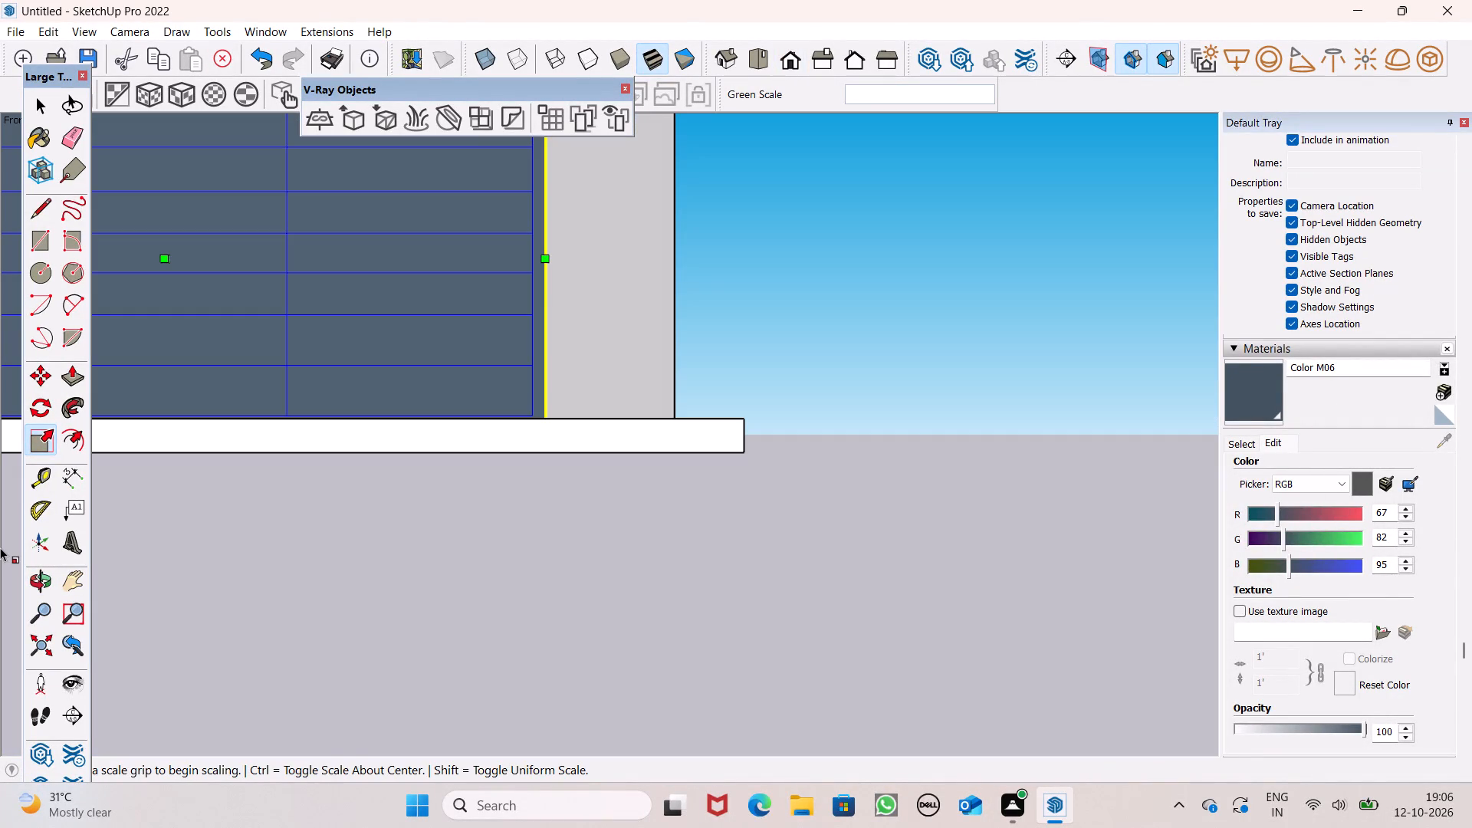
scroll(350, 744, down, 19)
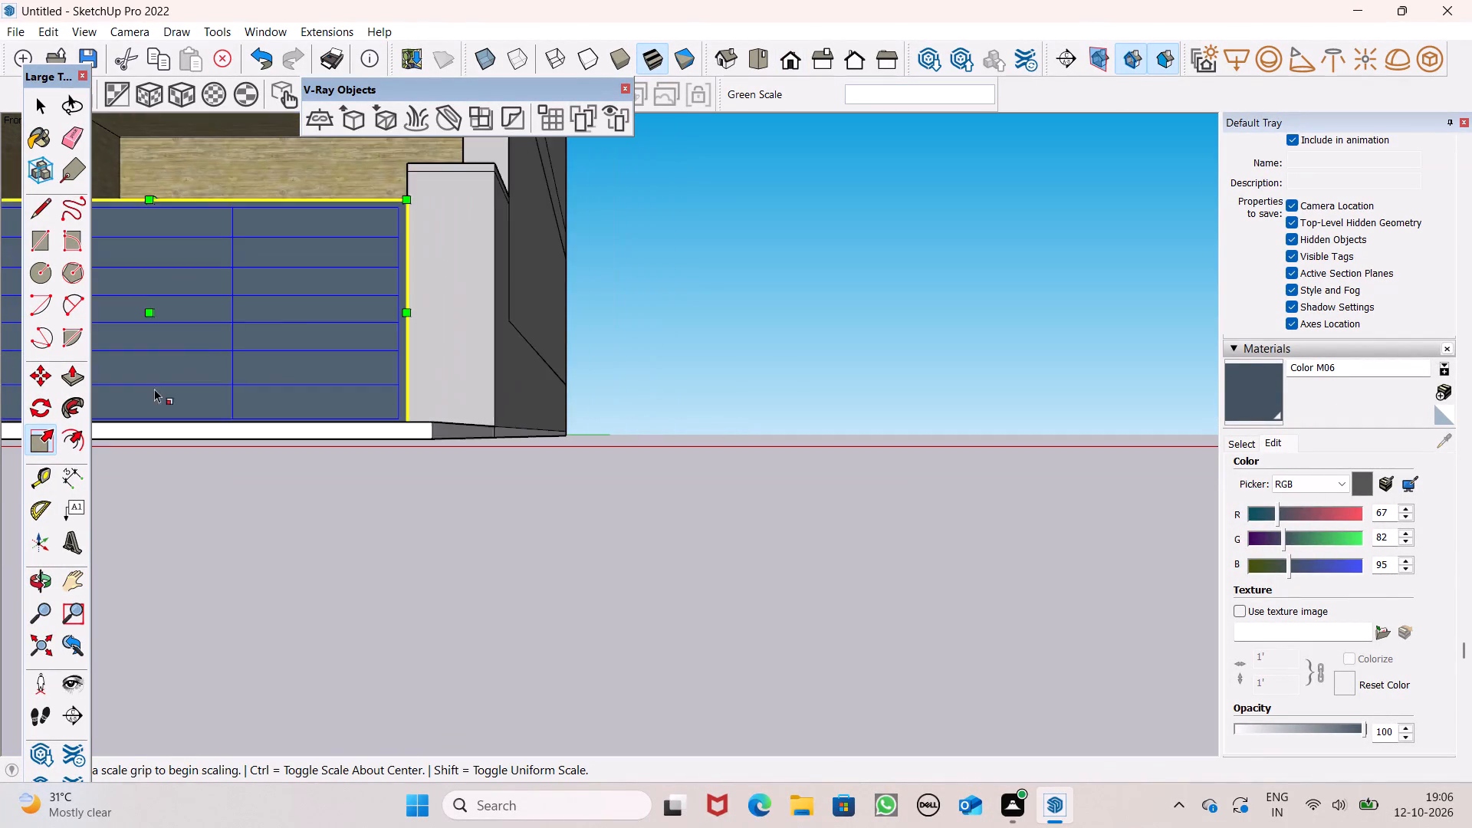
scroll(154, 389, down, 12)
middle_drag(251, 422, 145, 704)
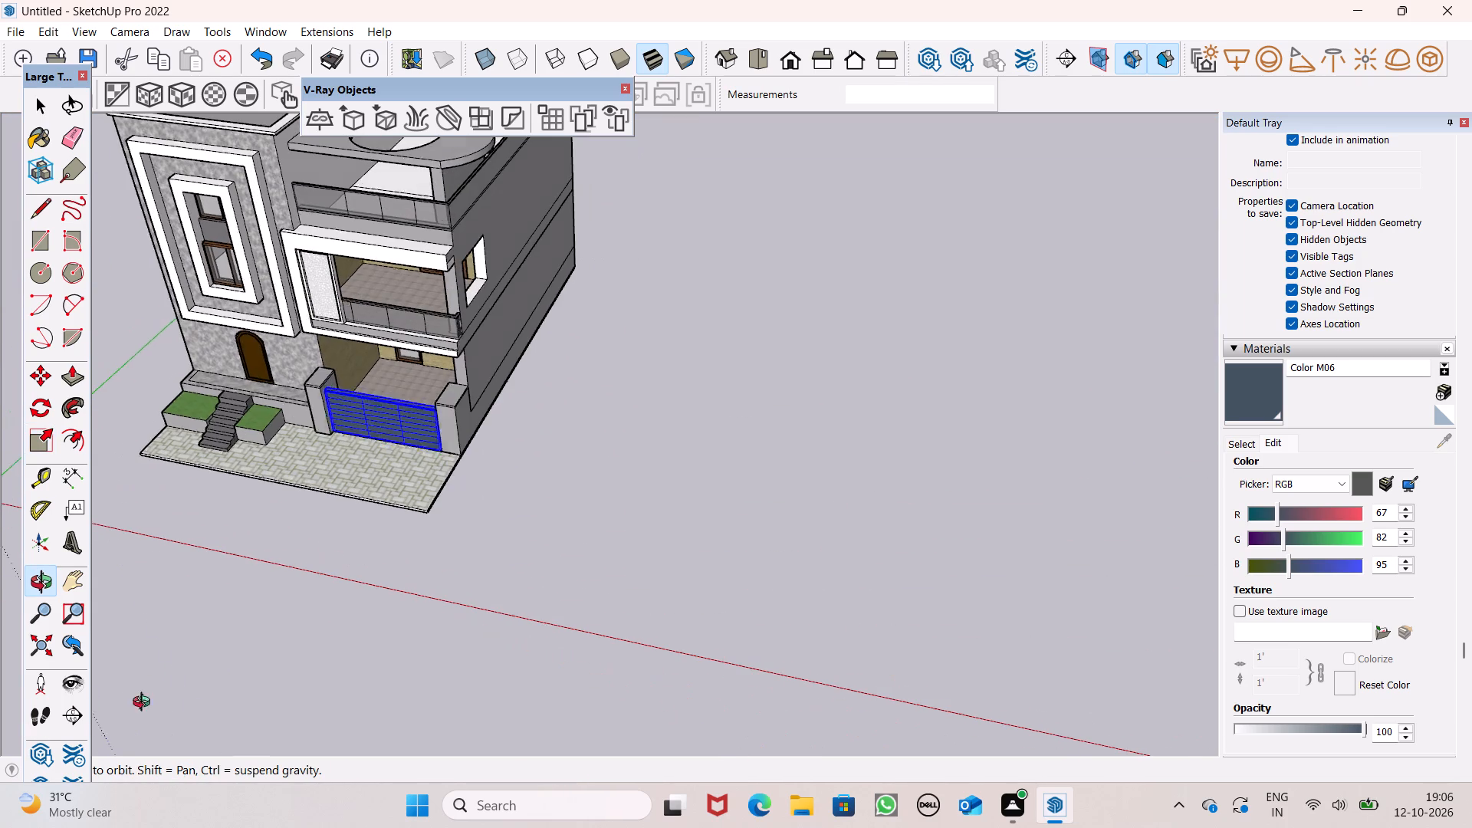
middle_drag(145, 704, 146, 702)
key(space)
scroll(350, 437, up, 7)
middle_drag(383, 421, 461, 290)
scroll(385, 421, up, 1)
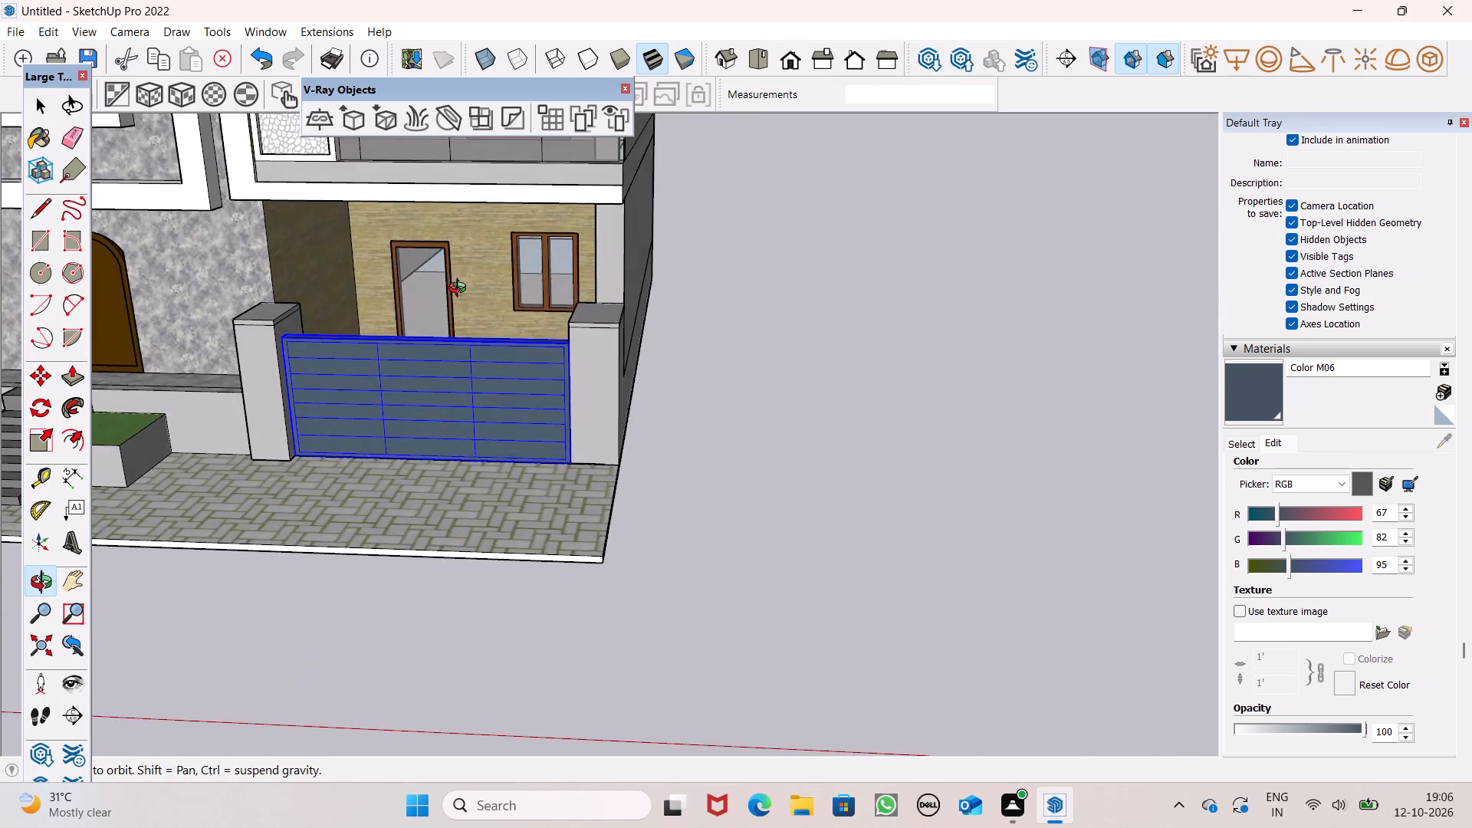
middle_drag(461, 290, 469, 278)
drag(938, 481, 912, 475)
middle_drag(359, 498, 386, 392)
scroll(360, 481, up, 1)
scroll(505, 389, down, 6)
middle_drag(513, 467, 543, 559)
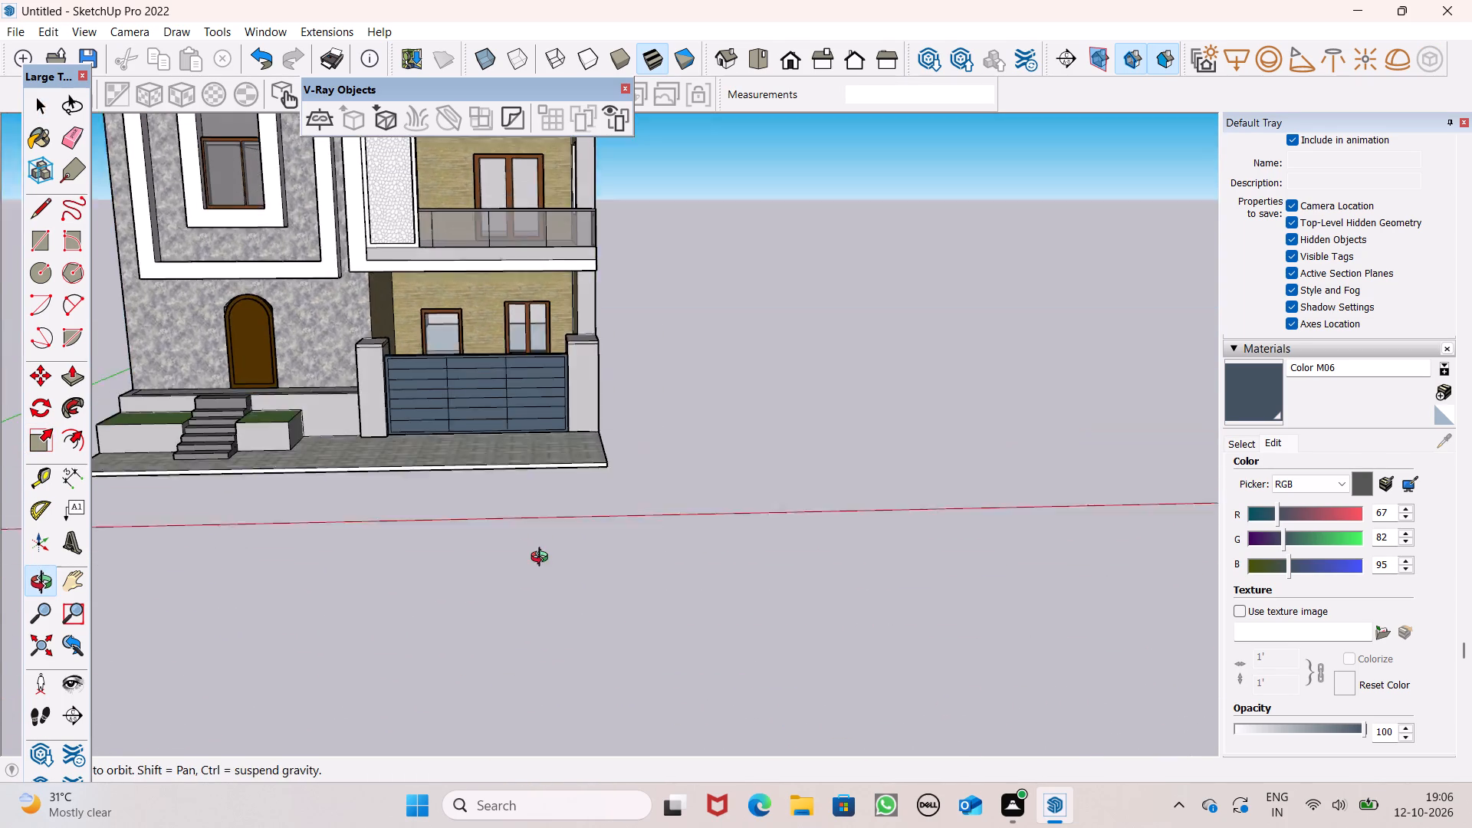
middle_drag(543, 559, 544, 564)
scroll(572, 458, down, 3)
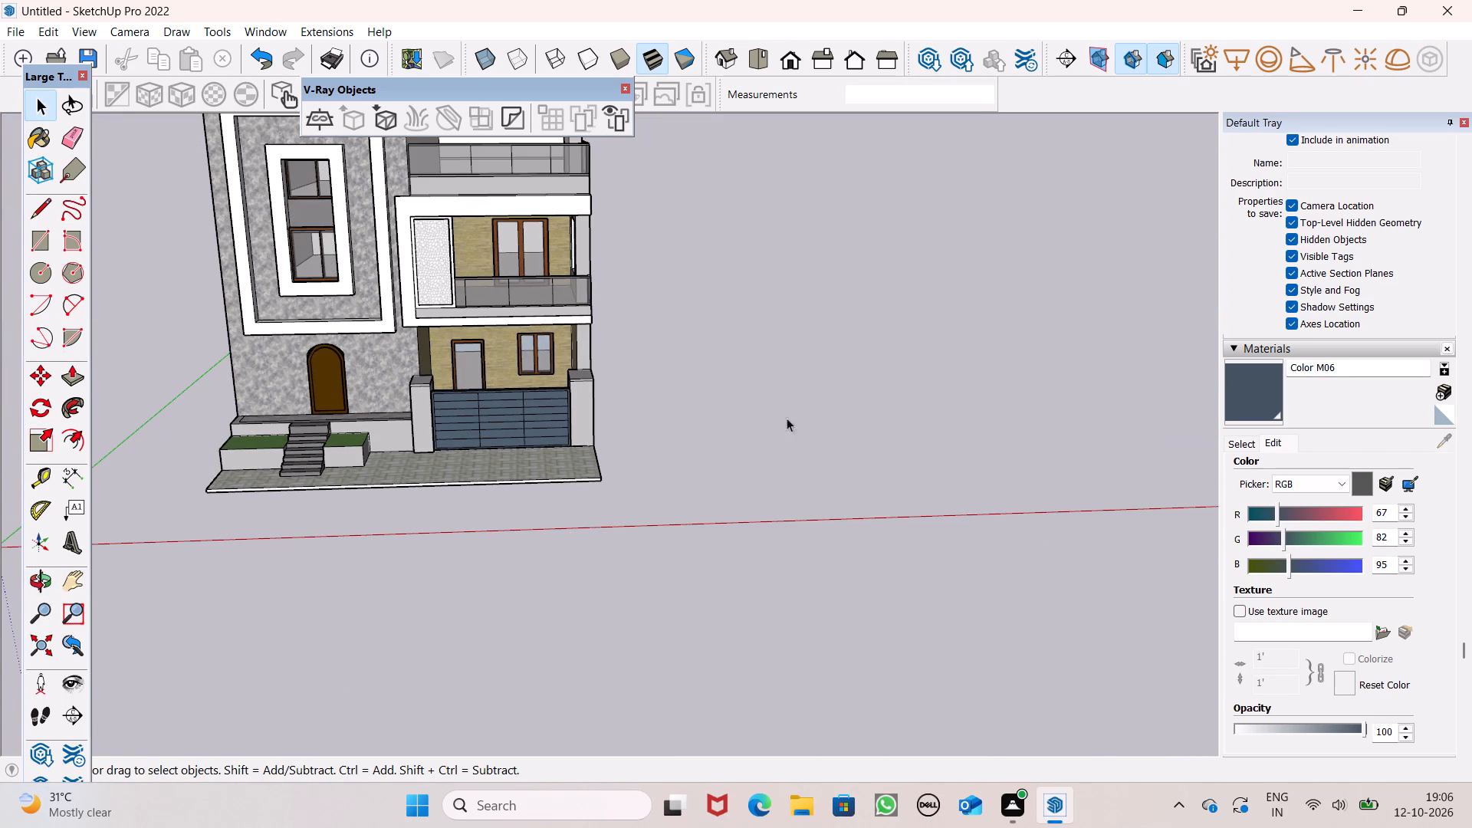
scroll(796, 425, down, 3)
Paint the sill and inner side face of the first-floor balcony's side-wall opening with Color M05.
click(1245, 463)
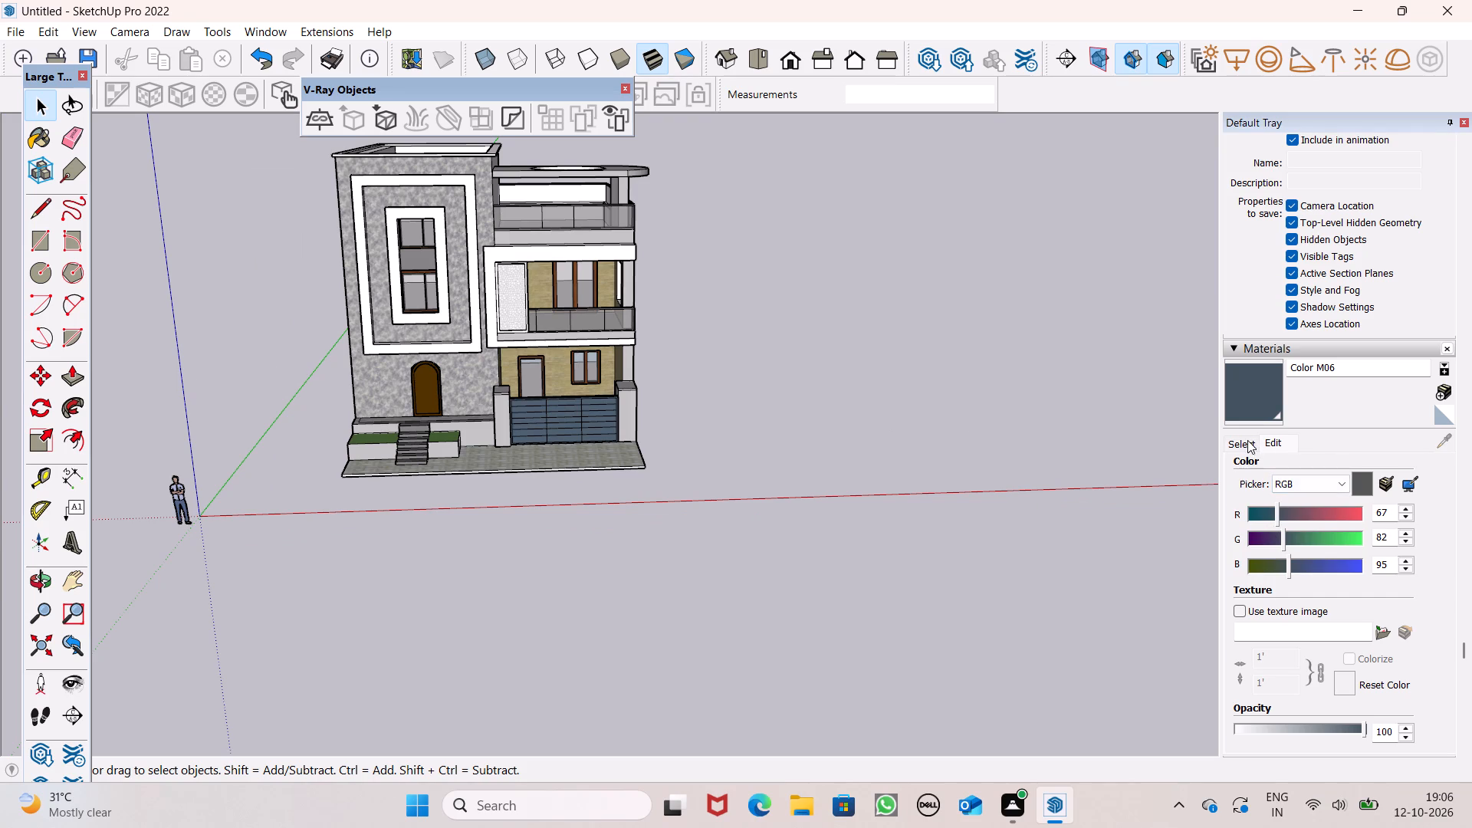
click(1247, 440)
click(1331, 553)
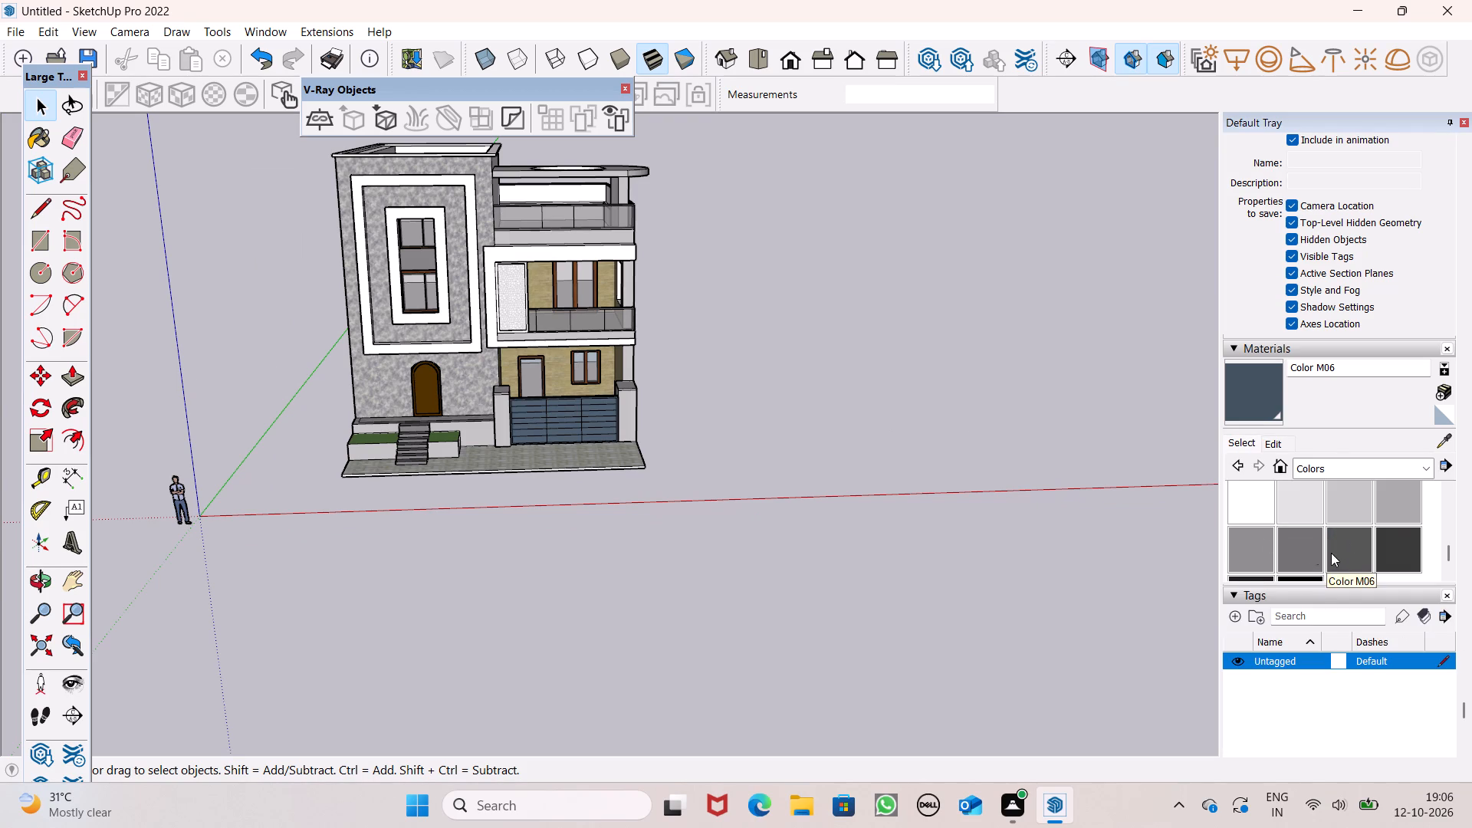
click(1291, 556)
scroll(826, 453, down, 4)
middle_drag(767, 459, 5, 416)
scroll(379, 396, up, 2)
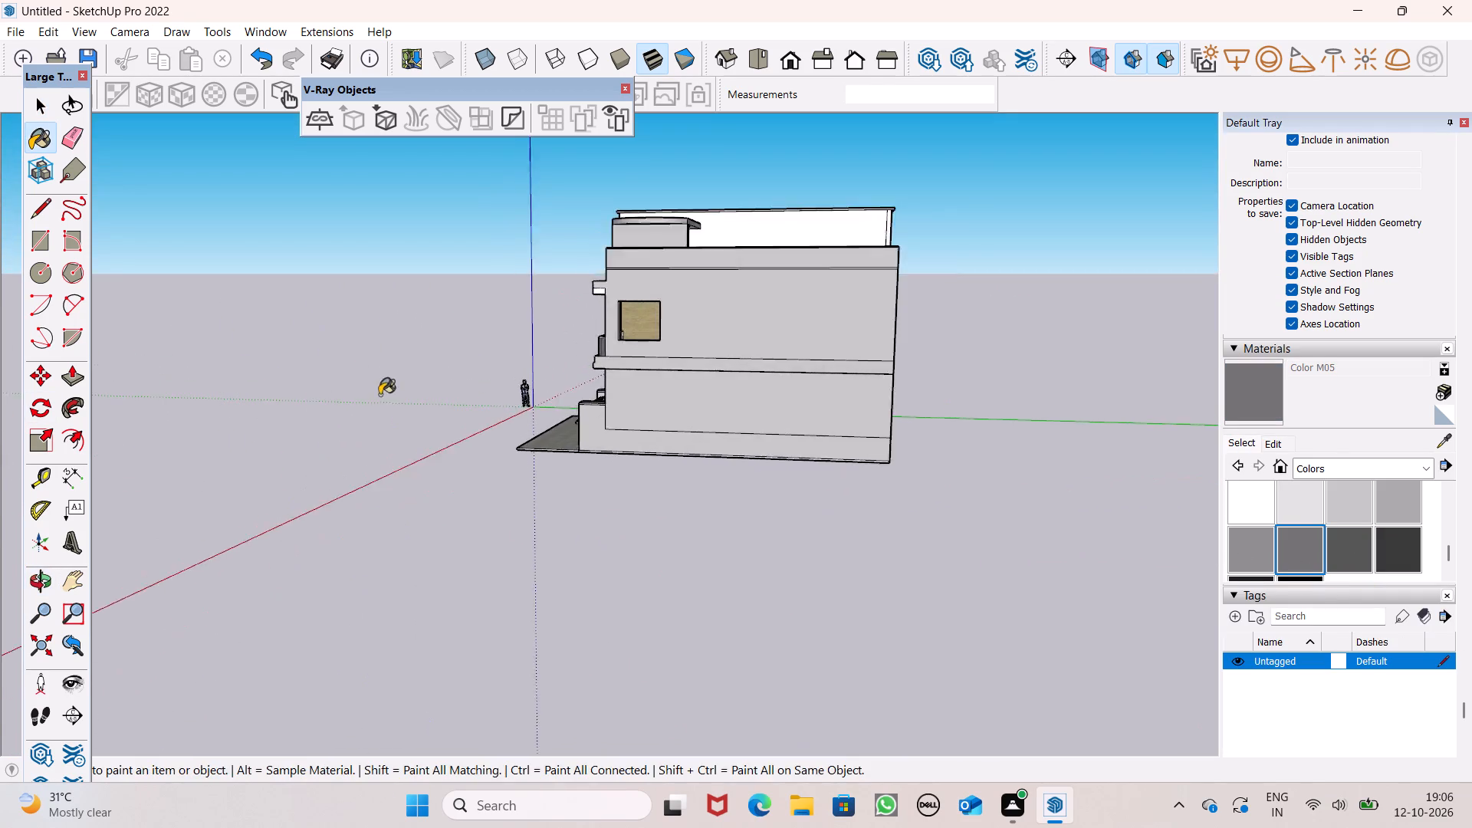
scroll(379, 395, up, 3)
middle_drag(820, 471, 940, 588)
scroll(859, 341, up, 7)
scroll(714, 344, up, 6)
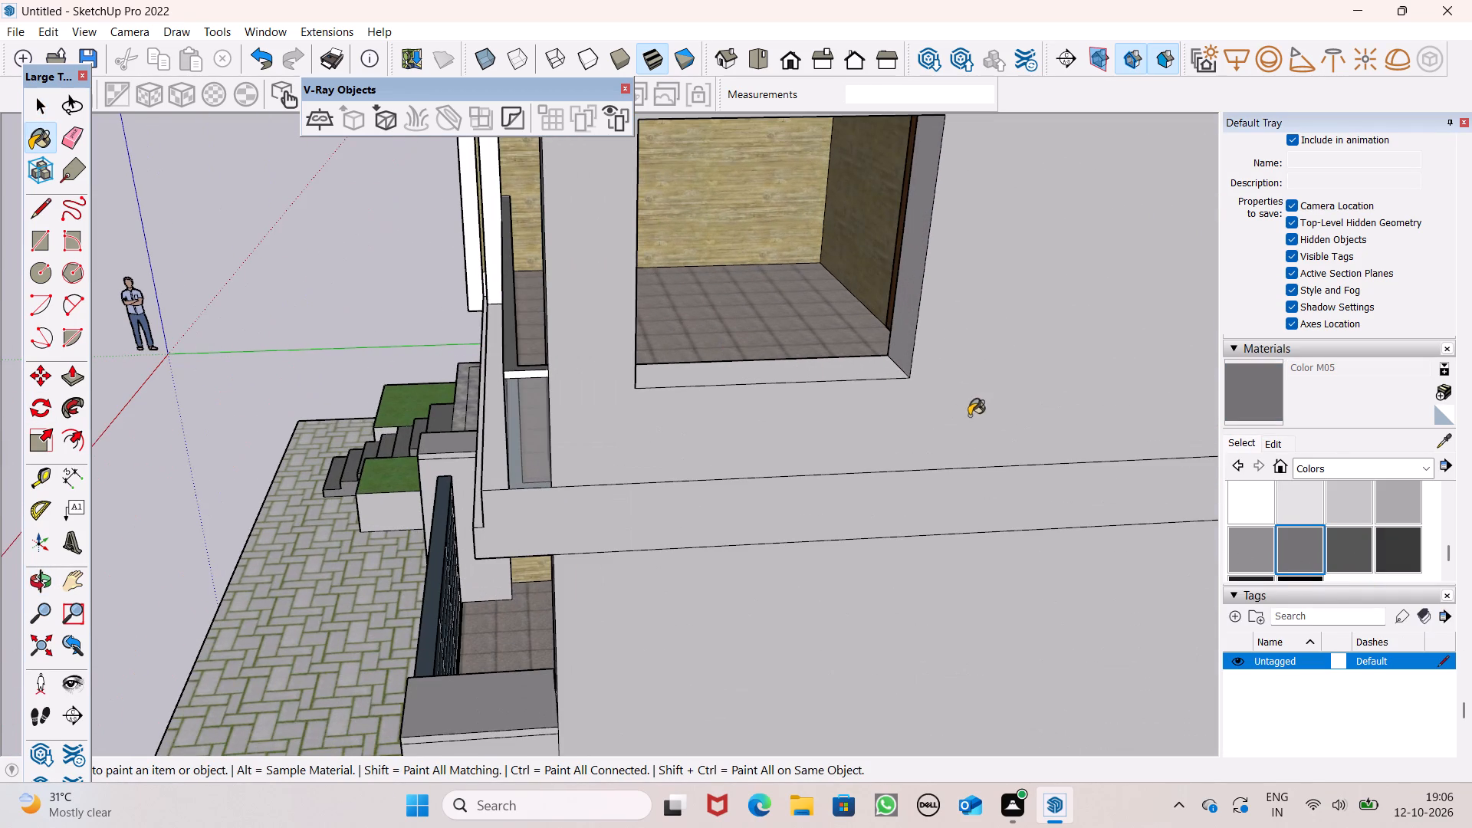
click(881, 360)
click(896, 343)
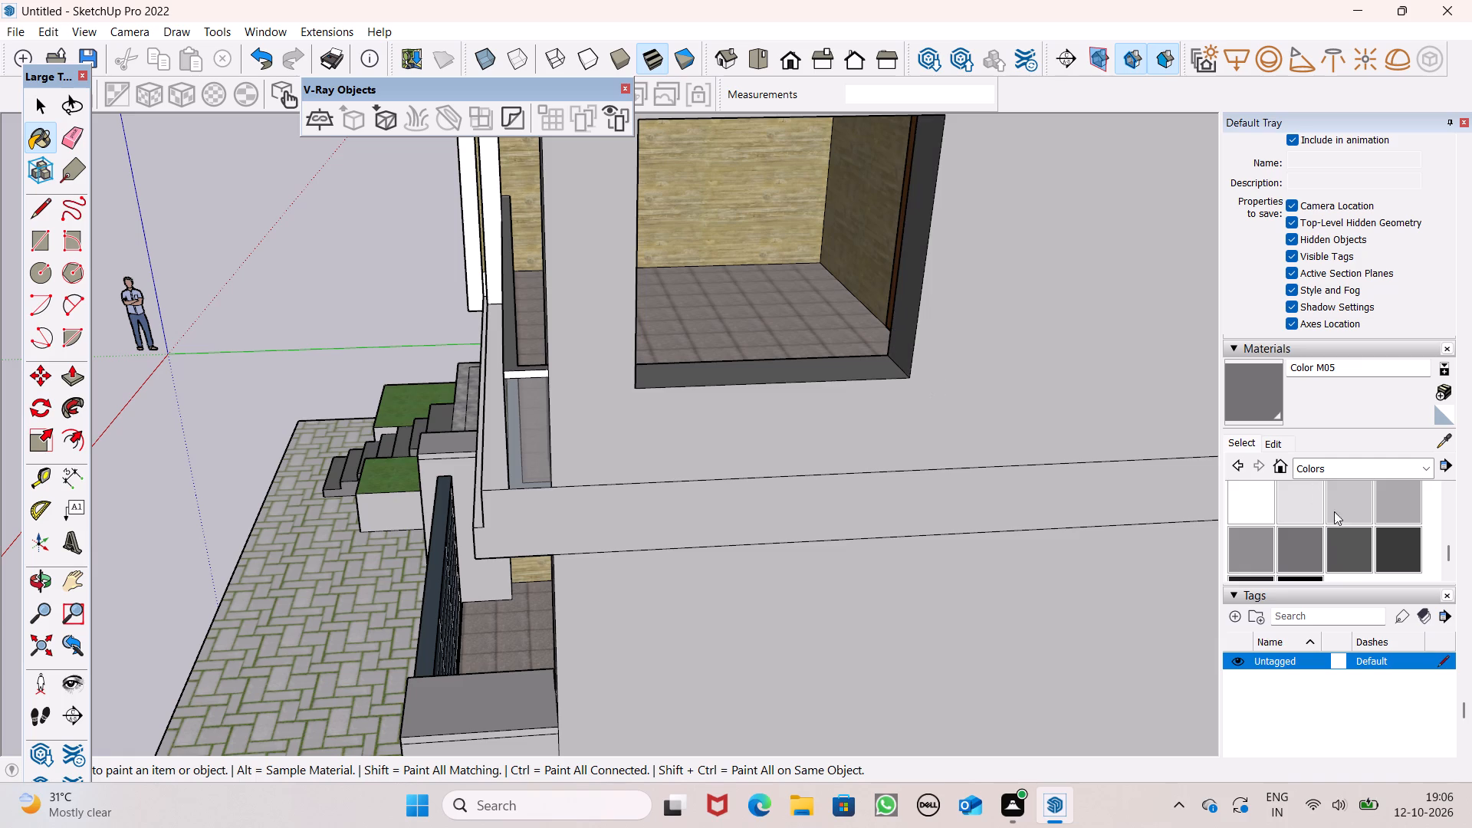
Paint the sill and inner side face of the balcony's side-wall opening with Color M04.
click(1239, 544)
middle_drag(670, 360, 795, 545)
scroll(784, 545, up, 1)
scroll(910, 583, up, 3)
click(997, 640)
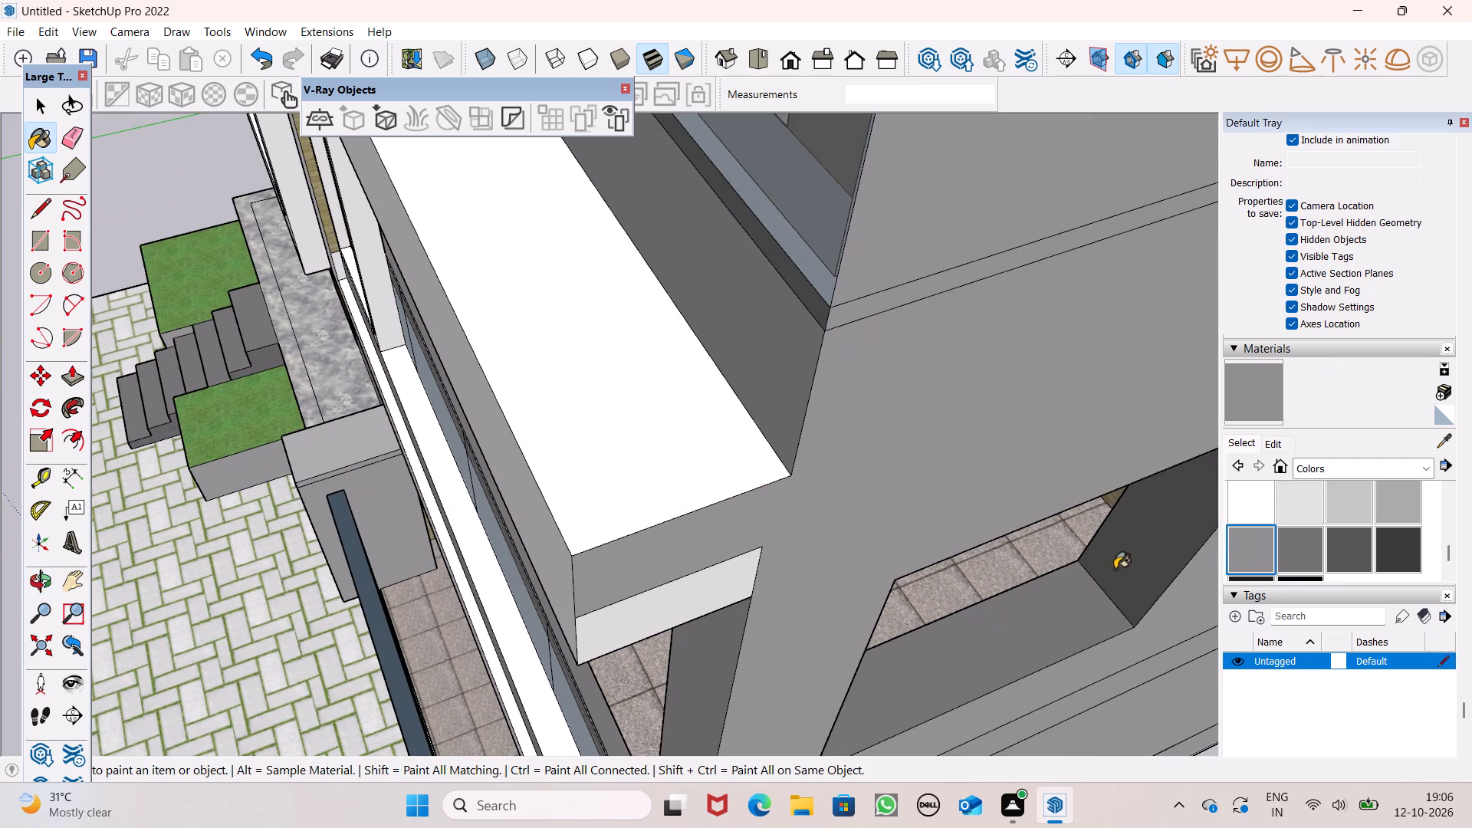
click(1119, 567)
Paint the head and outer side reveal of the first-floor balcony's side-wall opening with Color M04.
middle_drag(1040, 660, 277, 583)
scroll(584, 468, down, 2)
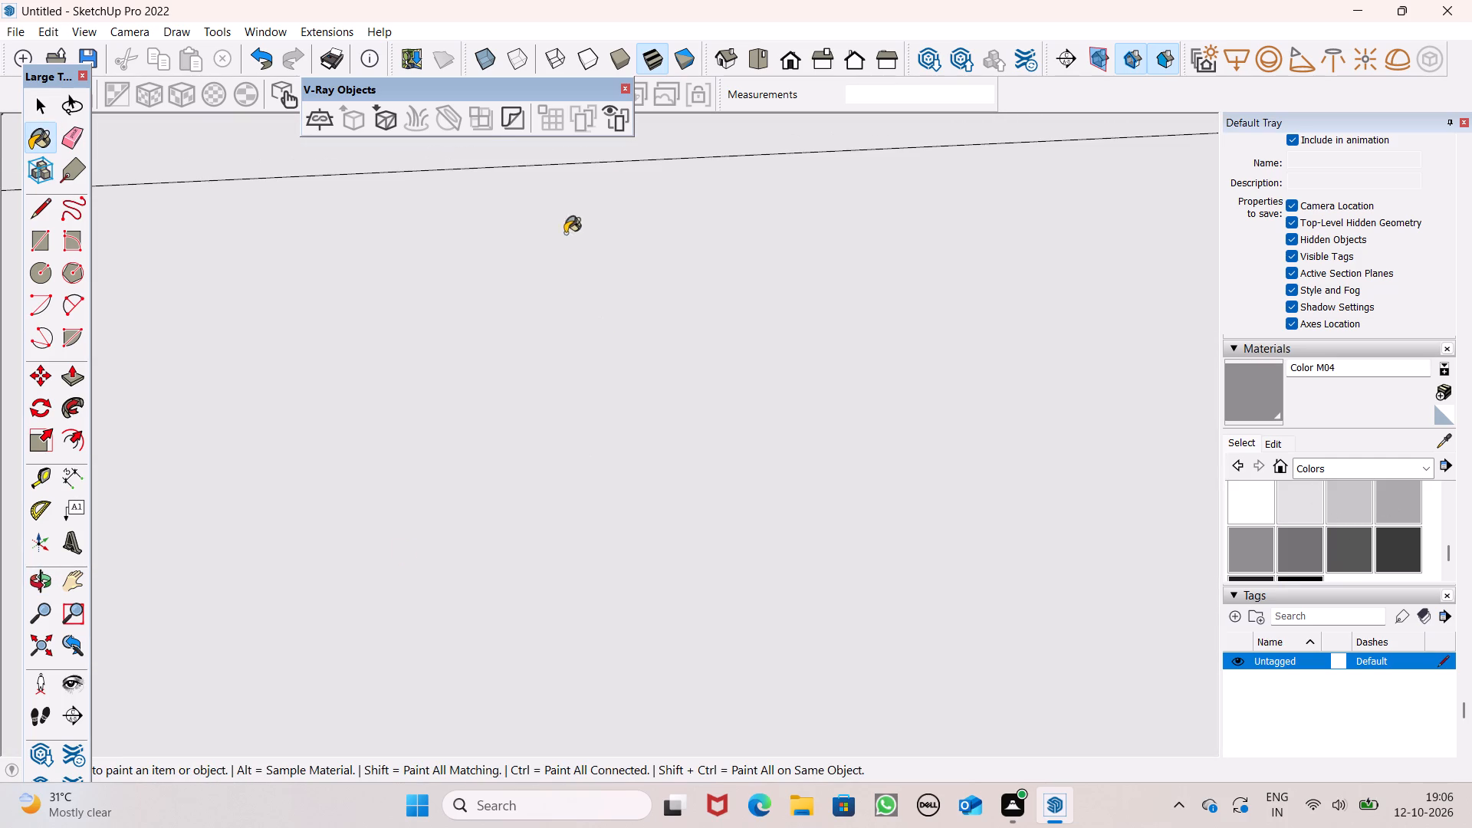
click(825, 54)
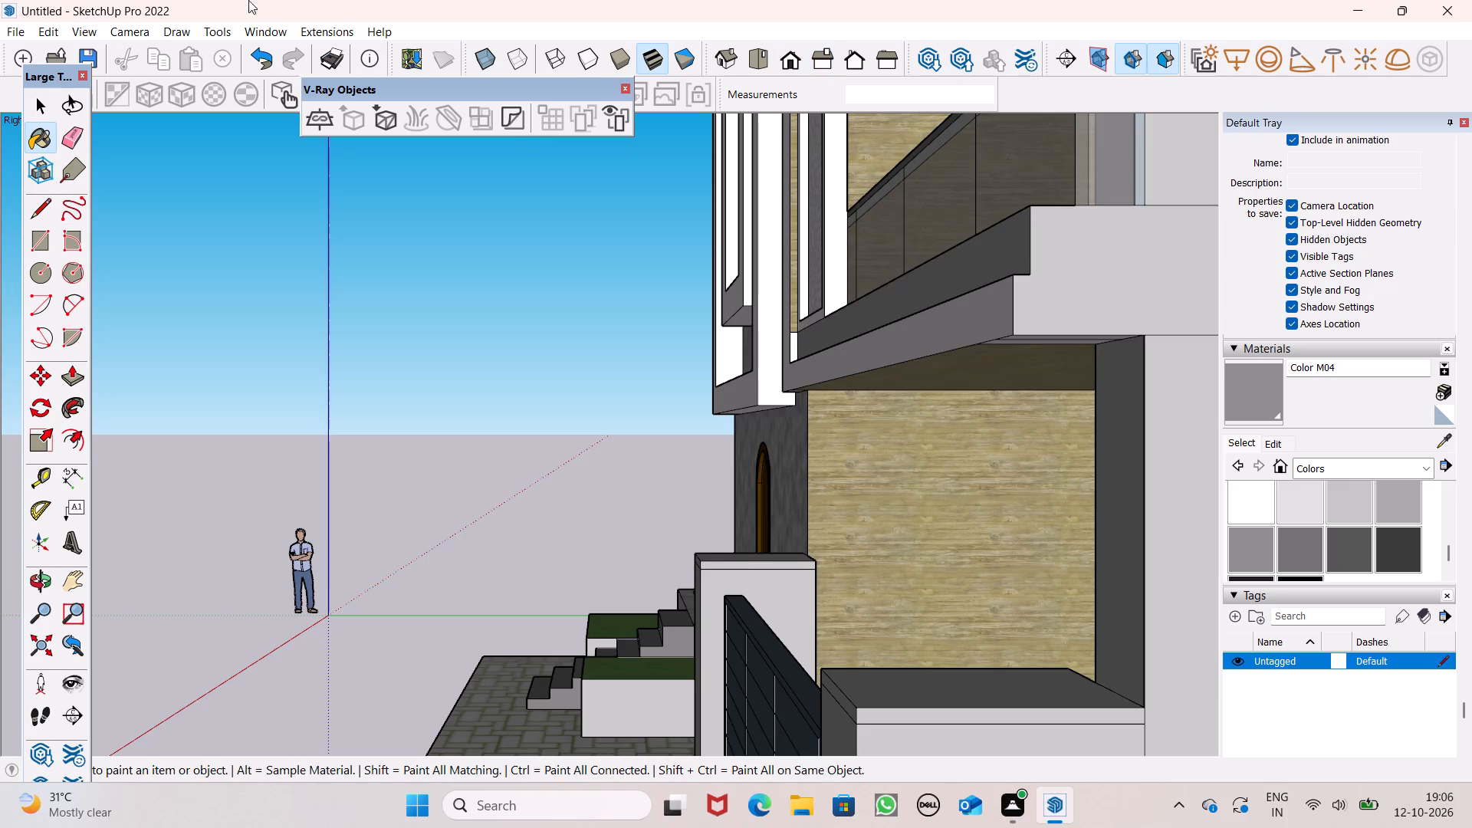
scroll(1102, 455, down, 16)
scroll(758, 455, up, 7)
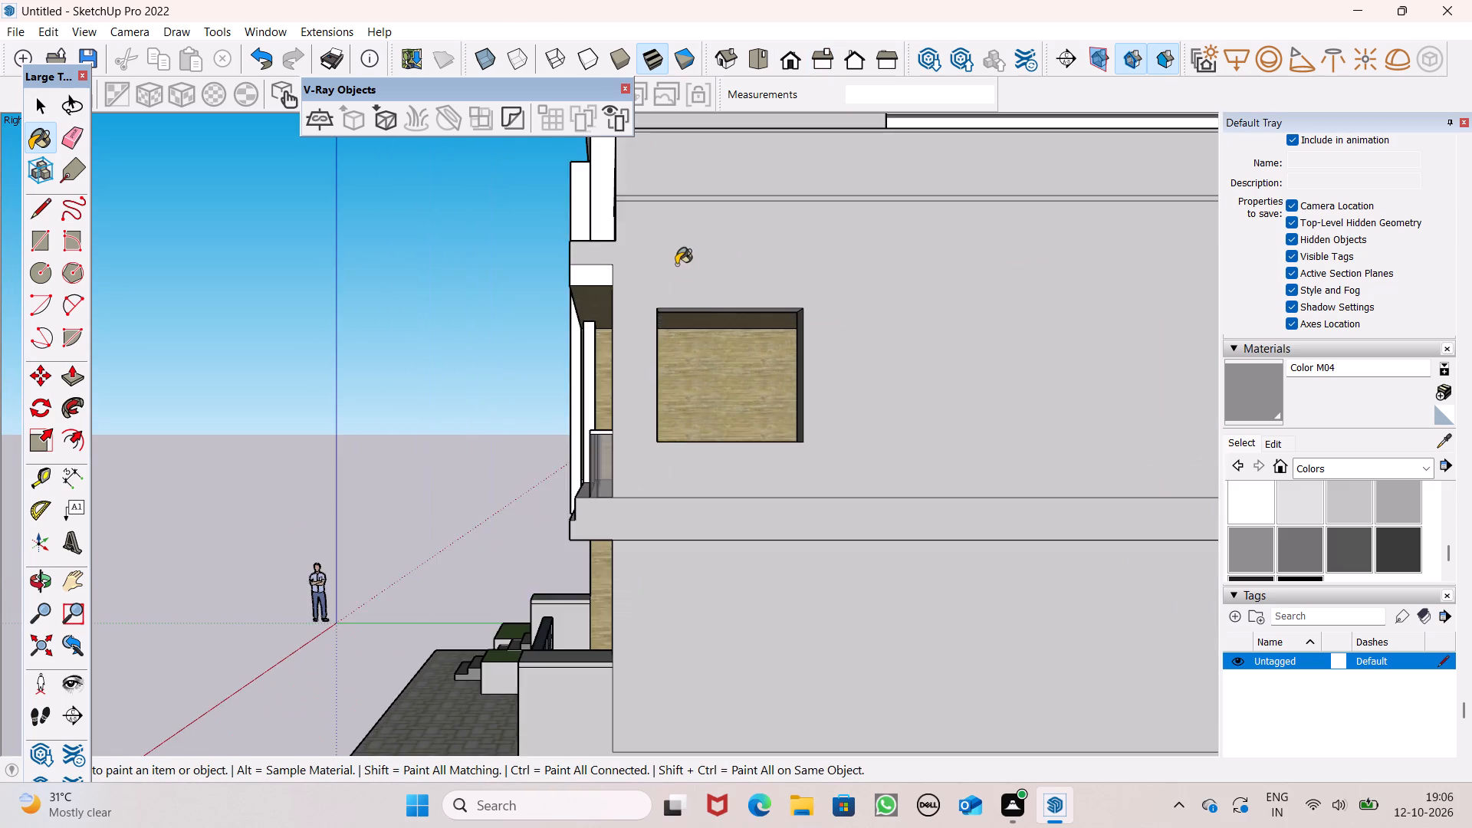
scroll(711, 334, up, 9)
middle_drag(724, 372, 655, 402)
scroll(613, 391, down, 3)
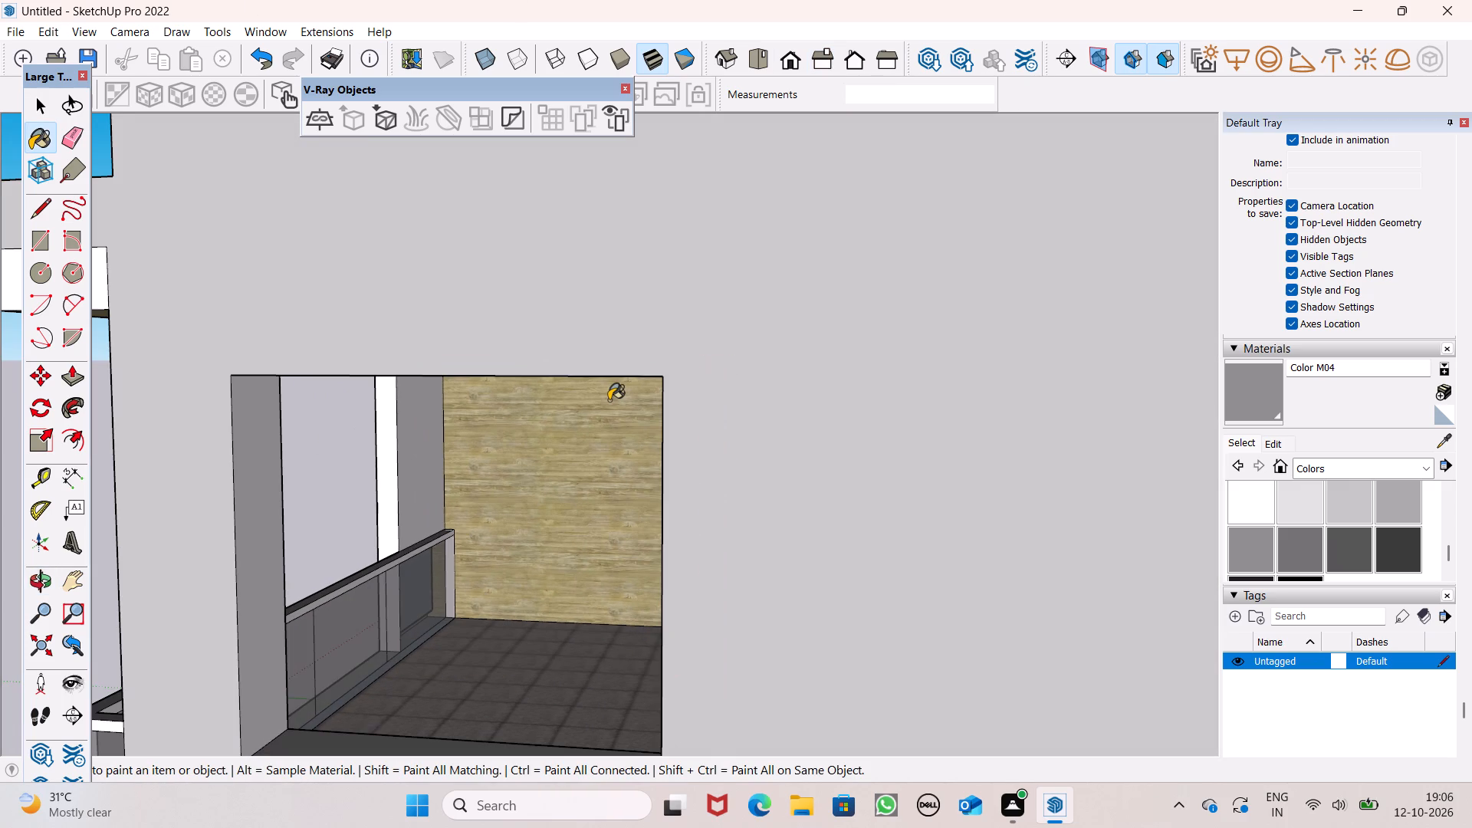
scroll(359, 379, up, 5)
middle_drag(299, 370, 266, 827)
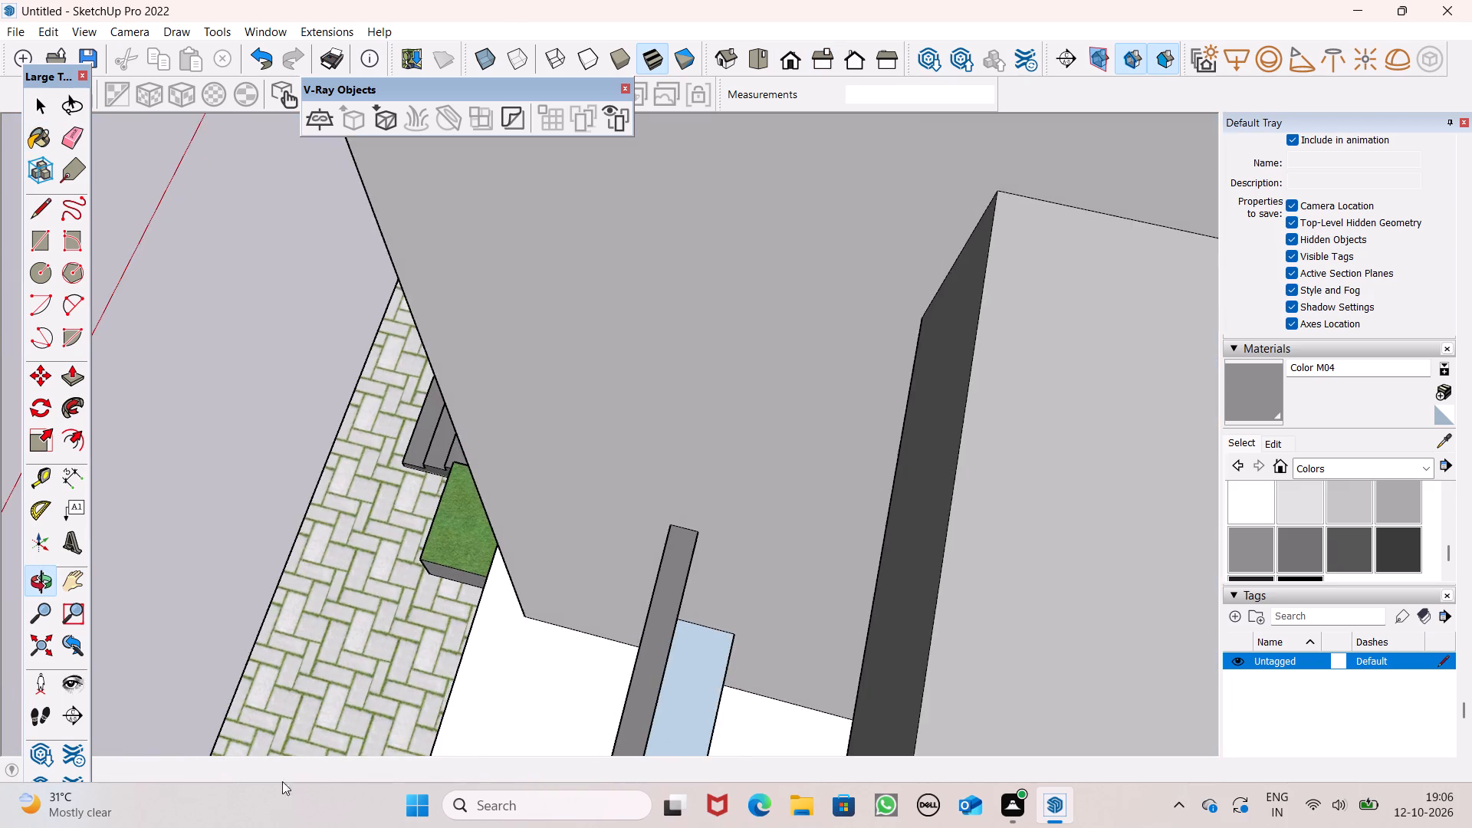
scroll(332, 703, down, 4)
scroll(423, 582, down, 16)
scroll(531, 497, up, 1)
scroll(531, 497, down, 9)
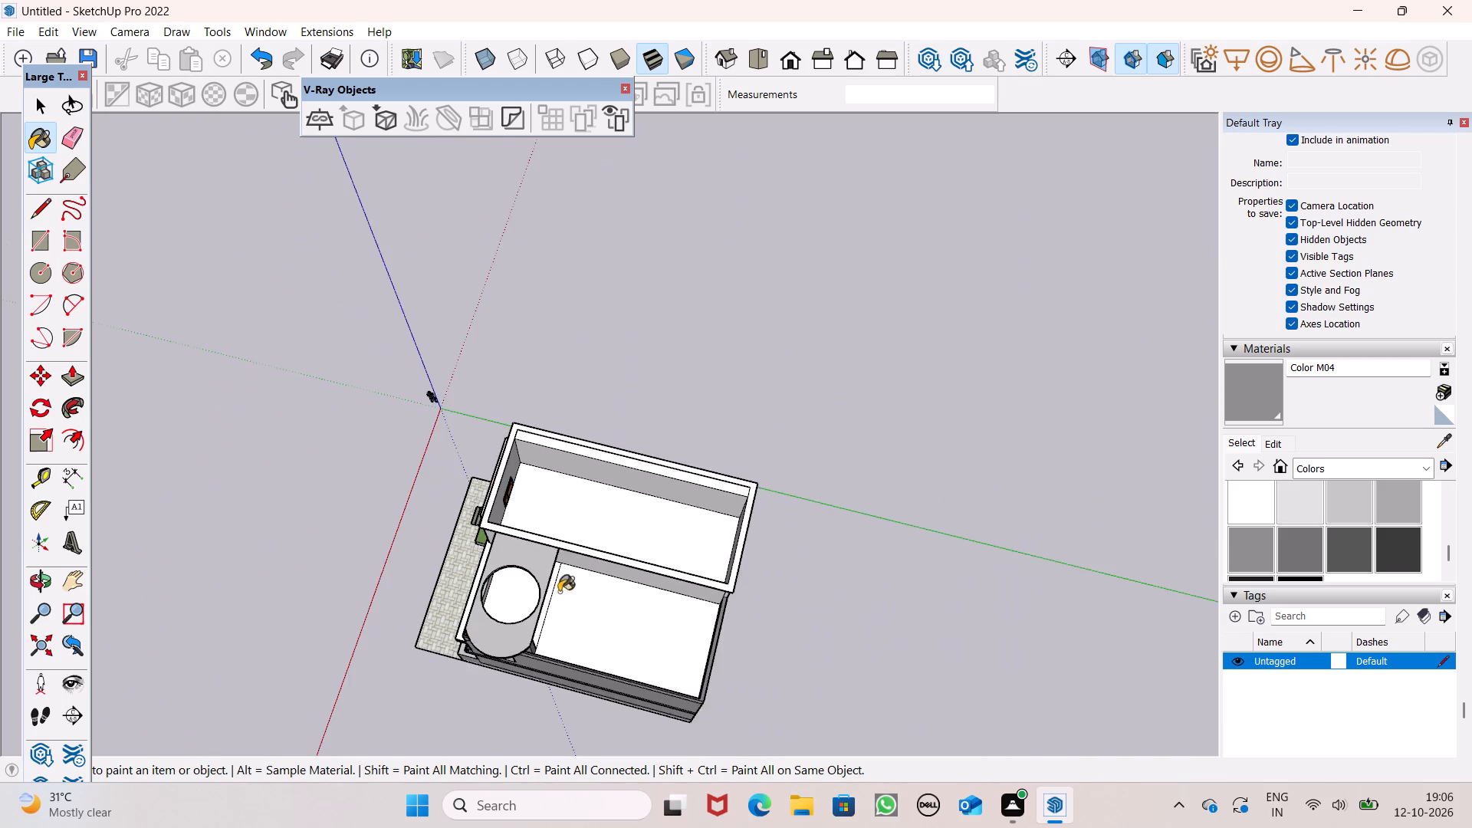
middle_drag(554, 590, 570, 68)
scroll(626, 209, up, 1)
scroll(384, 528, up, 7)
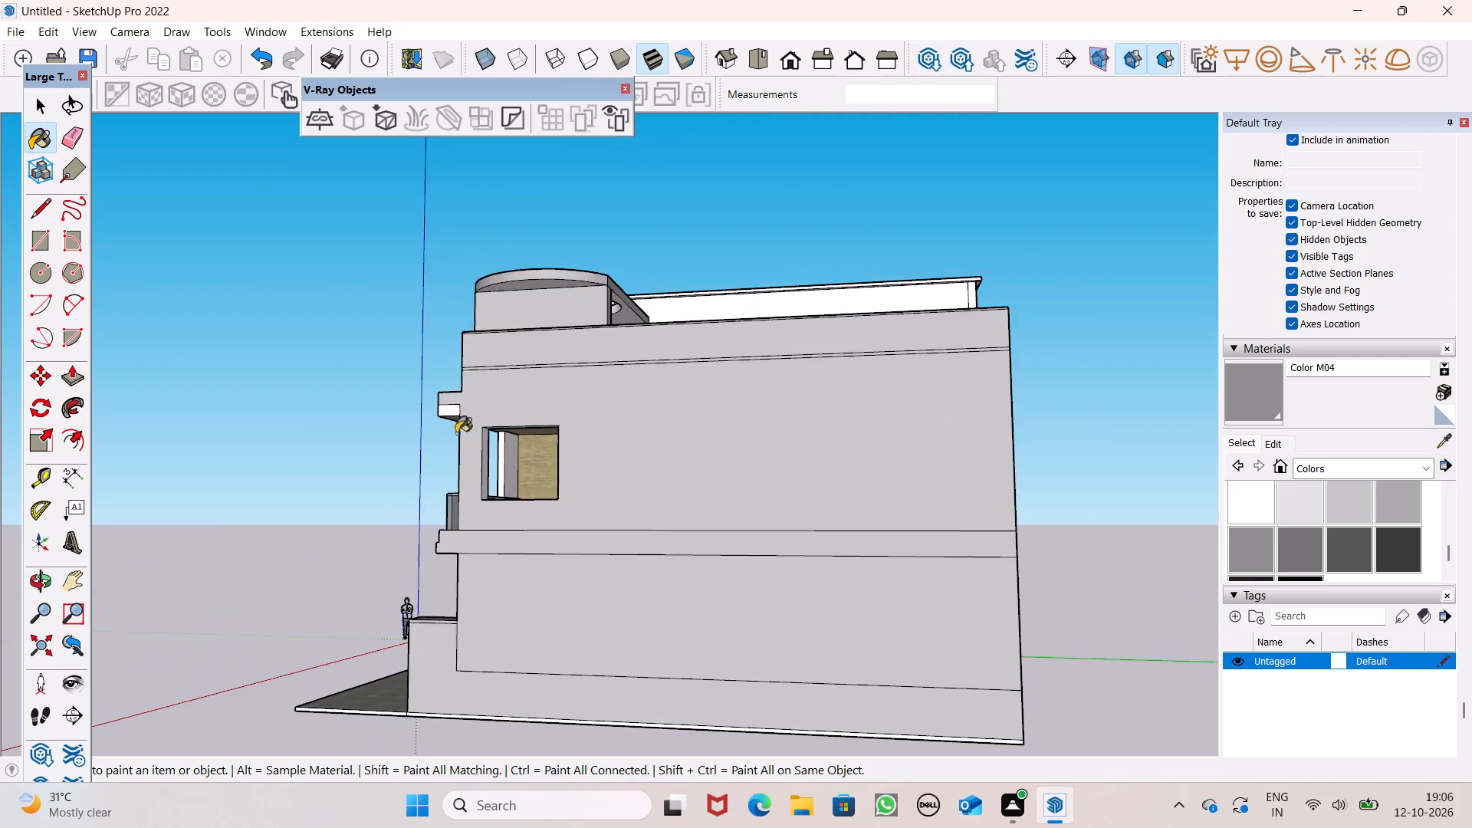
scroll(471, 409, up, 8)
middle_drag(494, 449, 477, 315)
scroll(501, 341, up, 4)
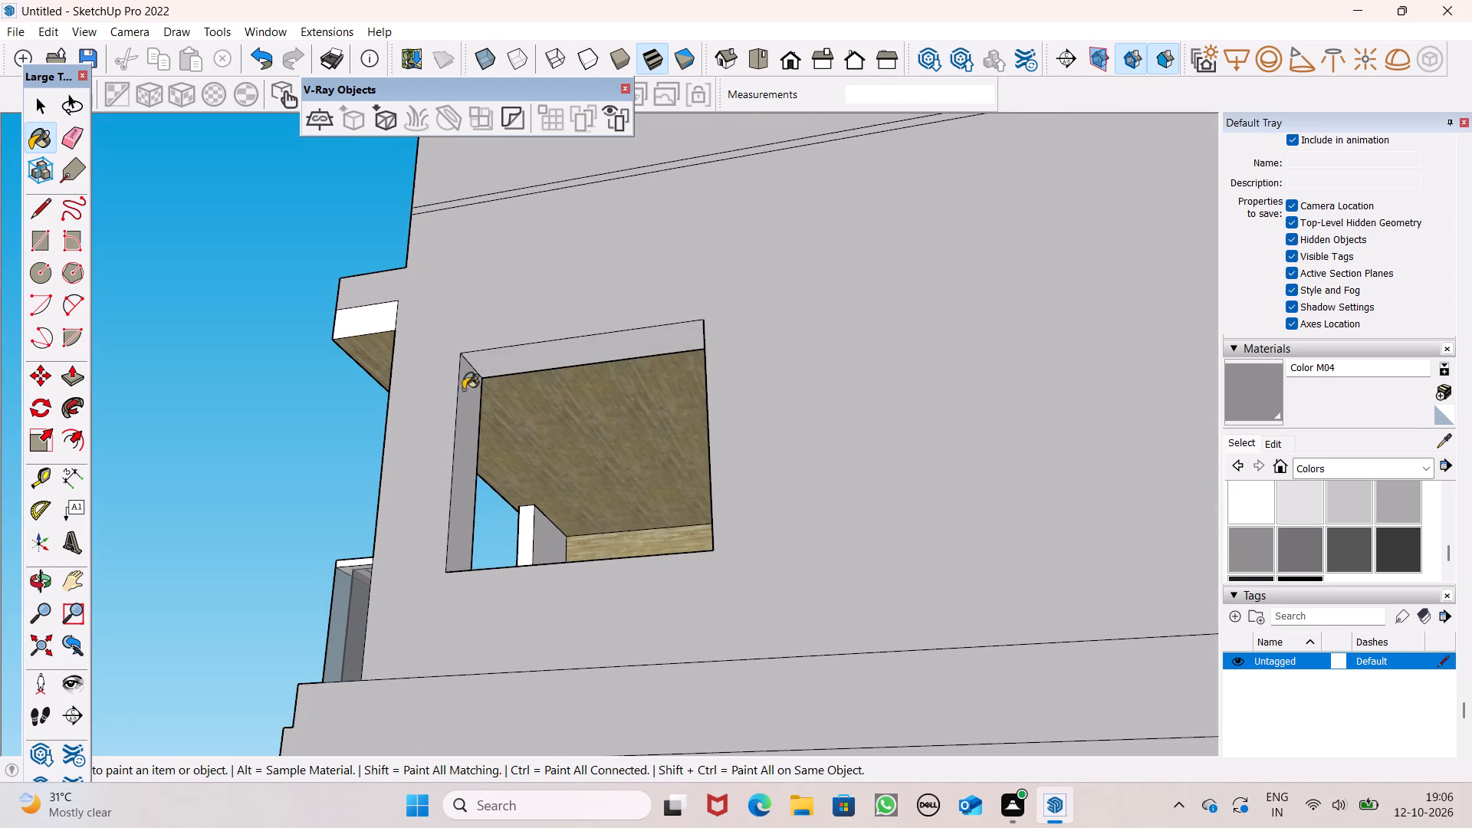
click(491, 375)
click(472, 378)
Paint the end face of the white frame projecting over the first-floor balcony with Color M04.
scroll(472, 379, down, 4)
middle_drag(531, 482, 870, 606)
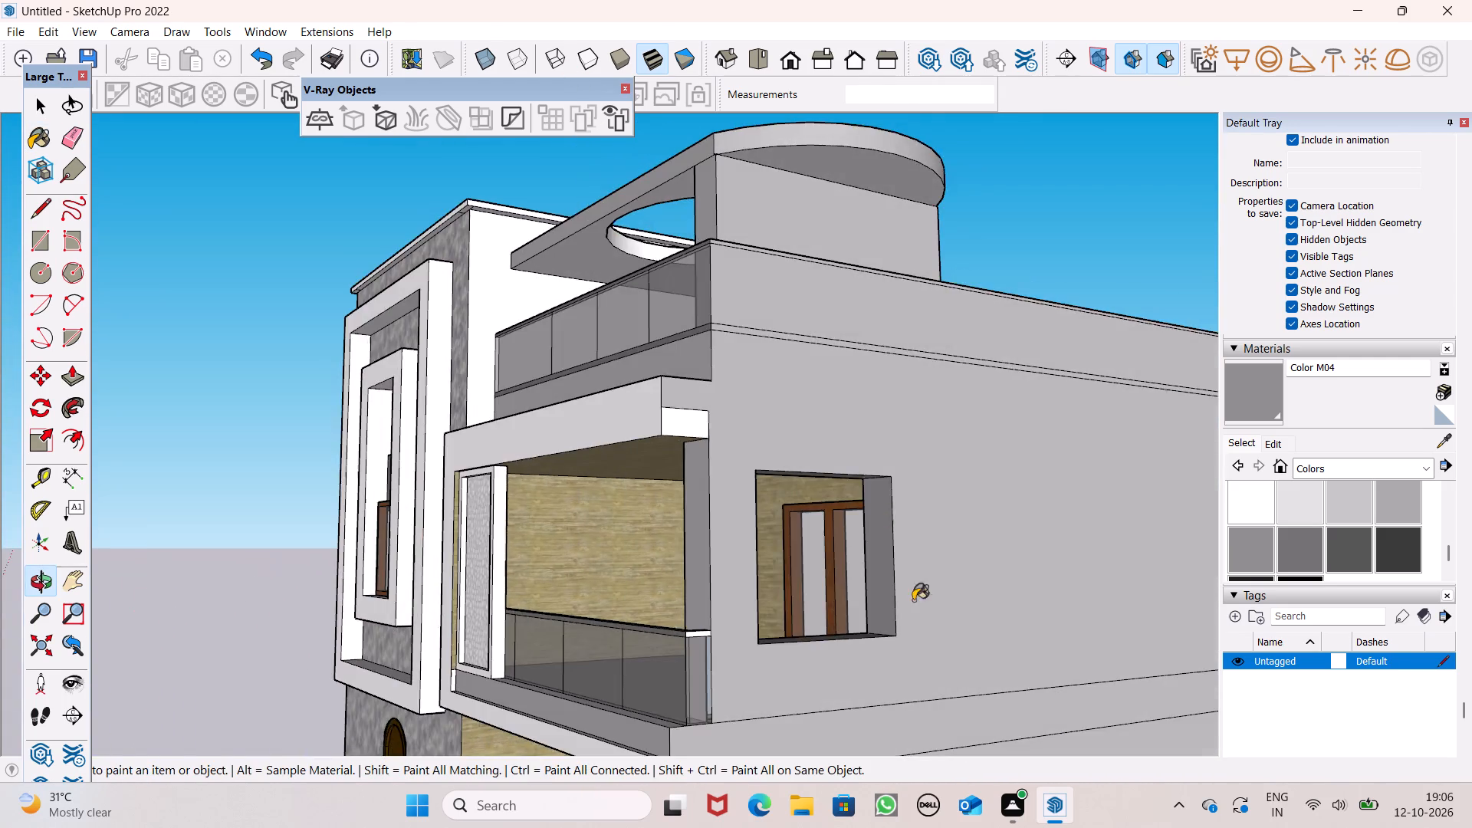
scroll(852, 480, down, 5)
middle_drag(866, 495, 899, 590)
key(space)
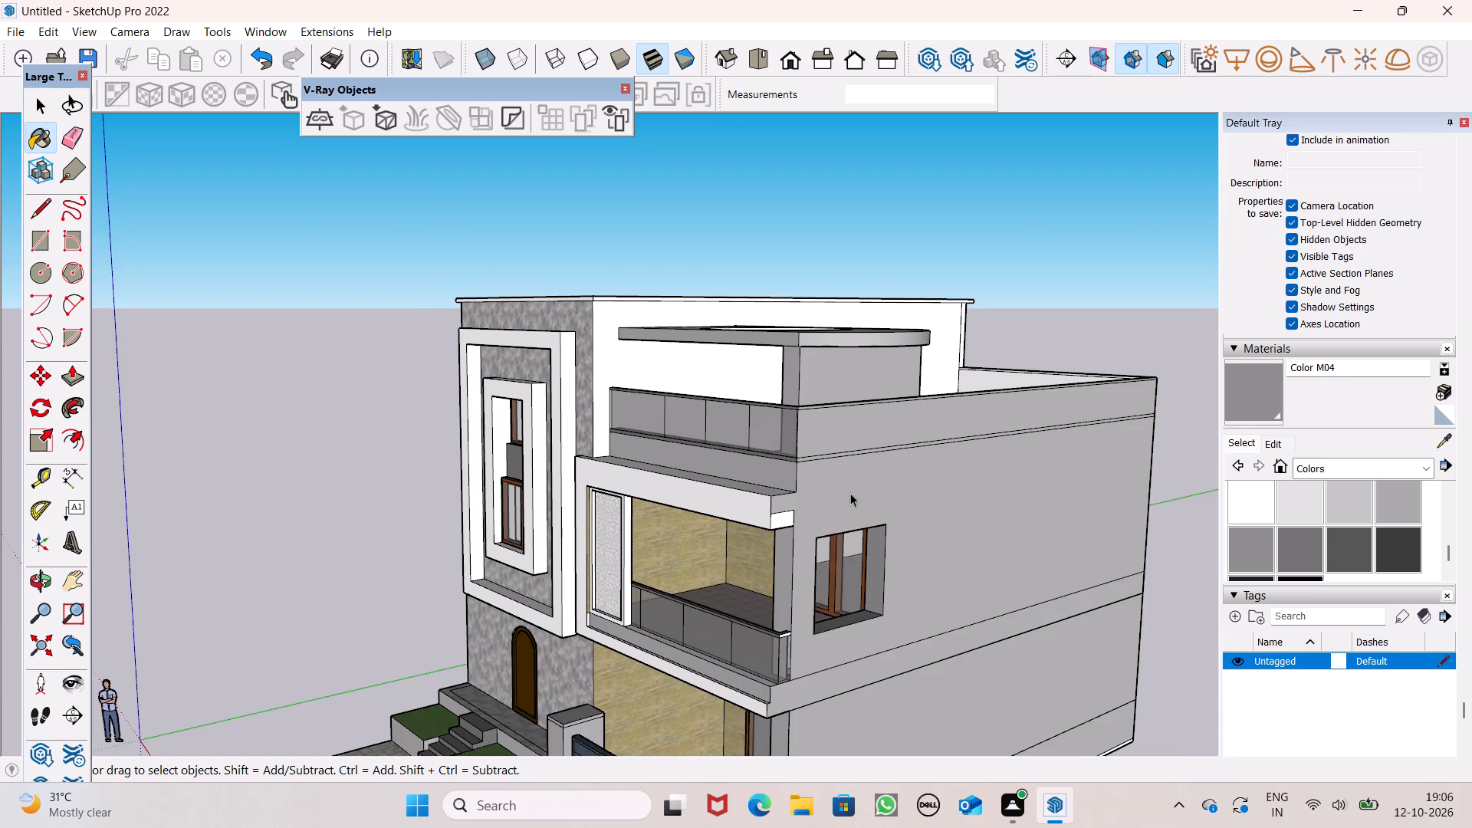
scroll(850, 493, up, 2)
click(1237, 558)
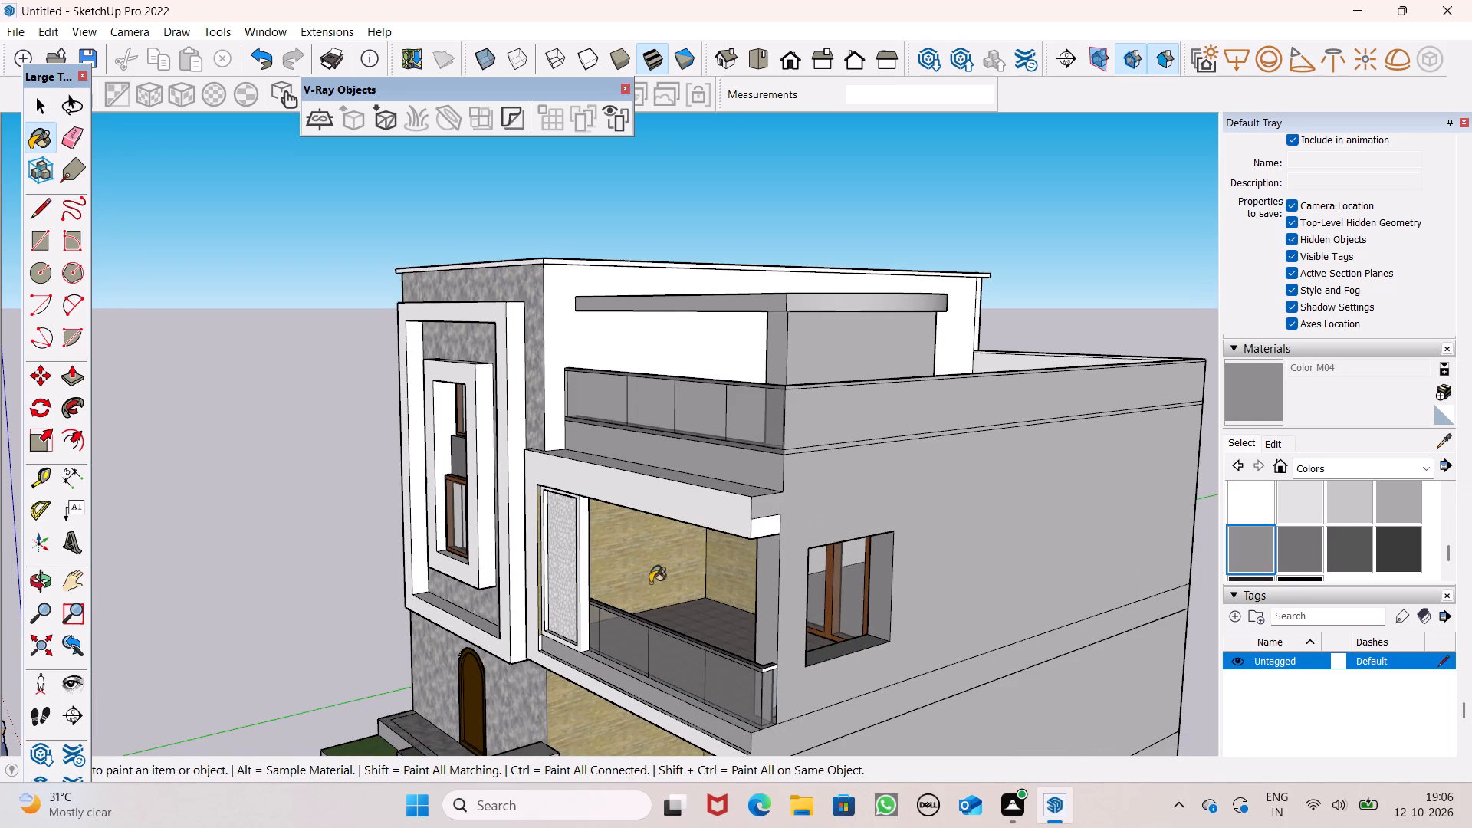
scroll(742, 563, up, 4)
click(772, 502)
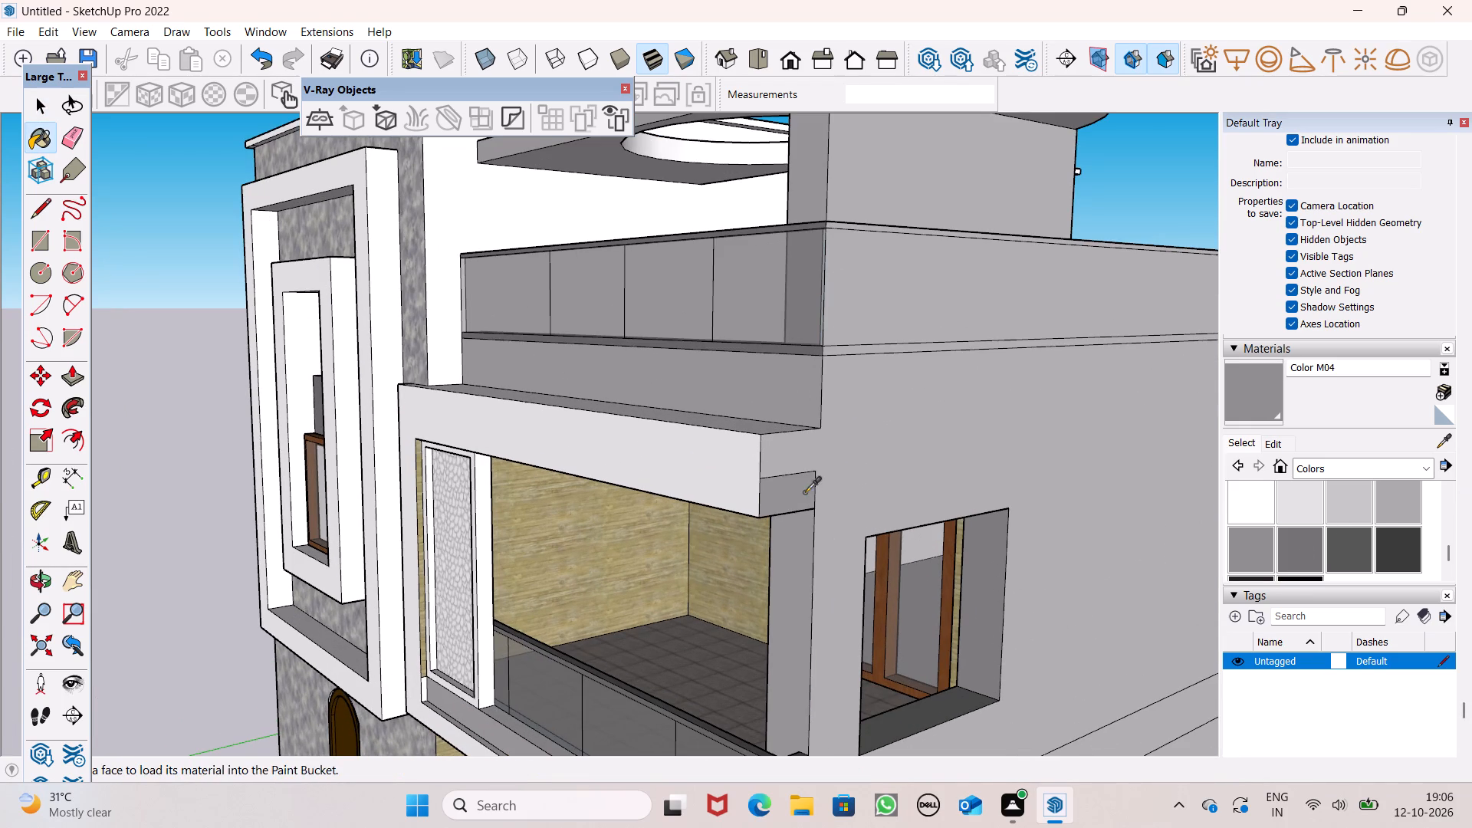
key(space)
Draw a line about 1' 1 7/16" long separating the upper part of the projecting frame's end from the side wall.
scroll(802, 476, down, 6)
scroll(823, 443, up, 4)
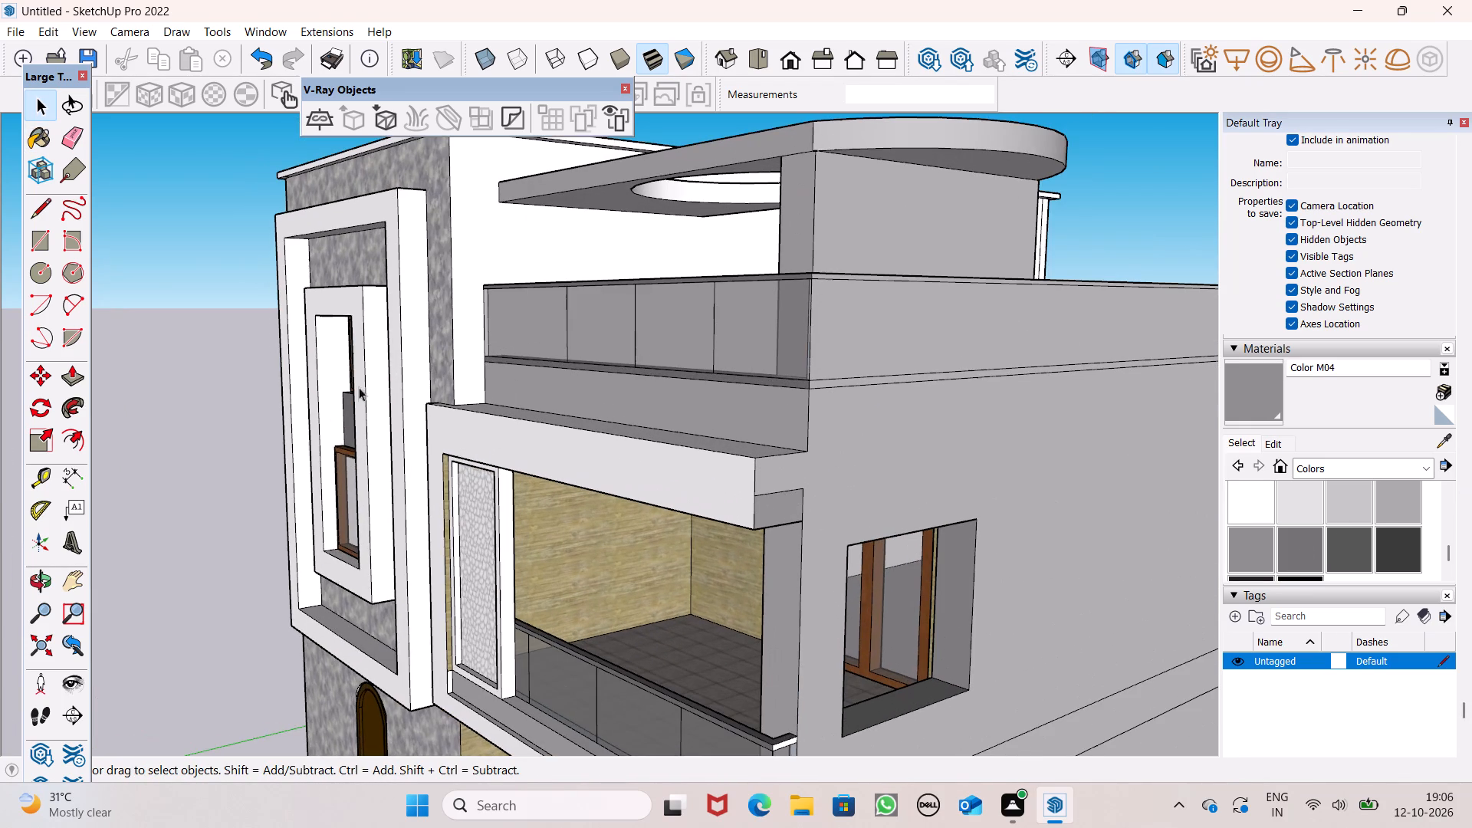
click(47, 222)
scroll(445, 457, up, 3)
drag(995, 458, 994, 473)
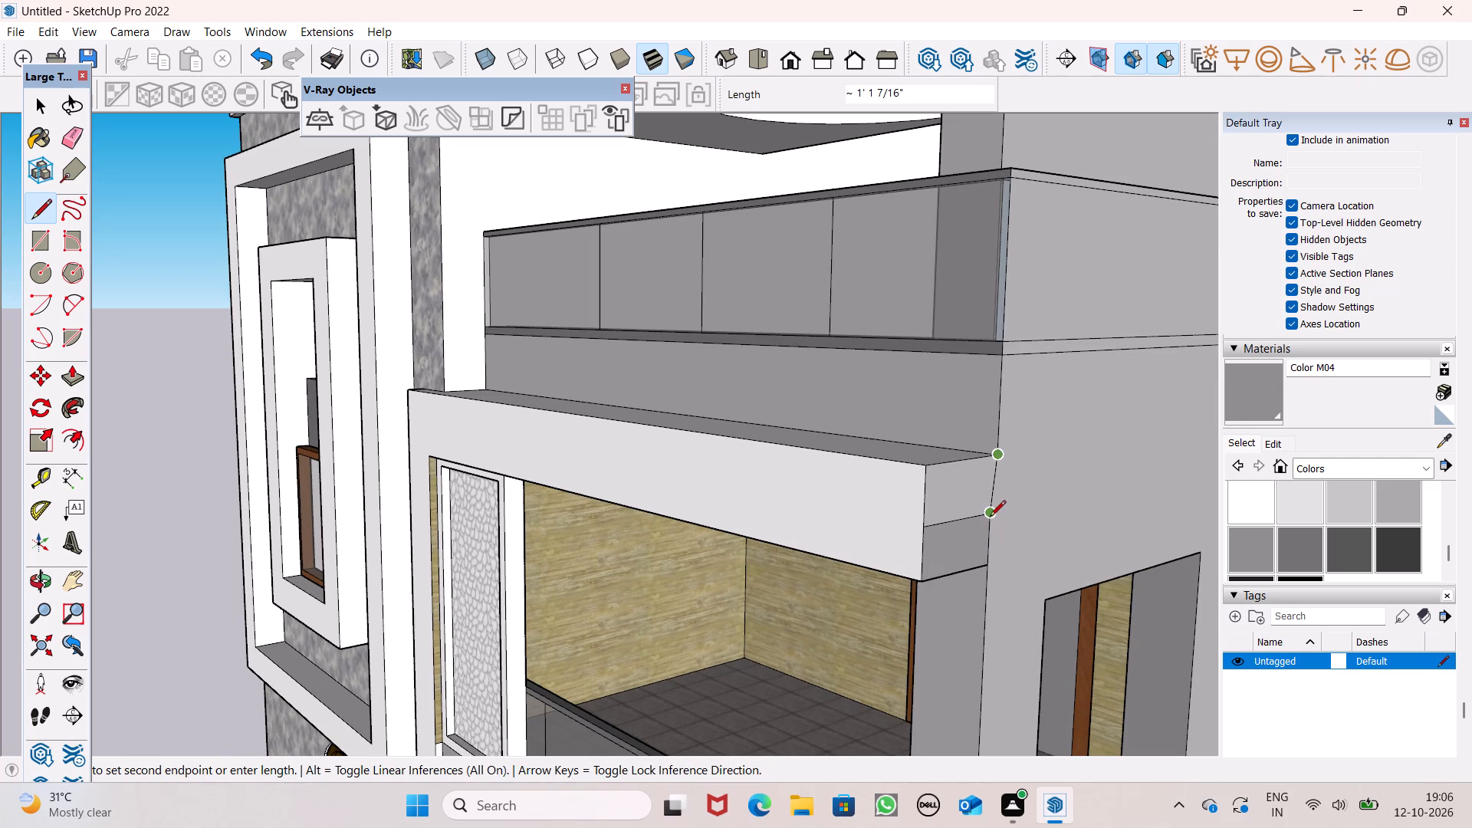
click(990, 517)
Paint both parts of the projecting frame's end face with Color M00 and erase the edge dividing them.
click(1234, 491)
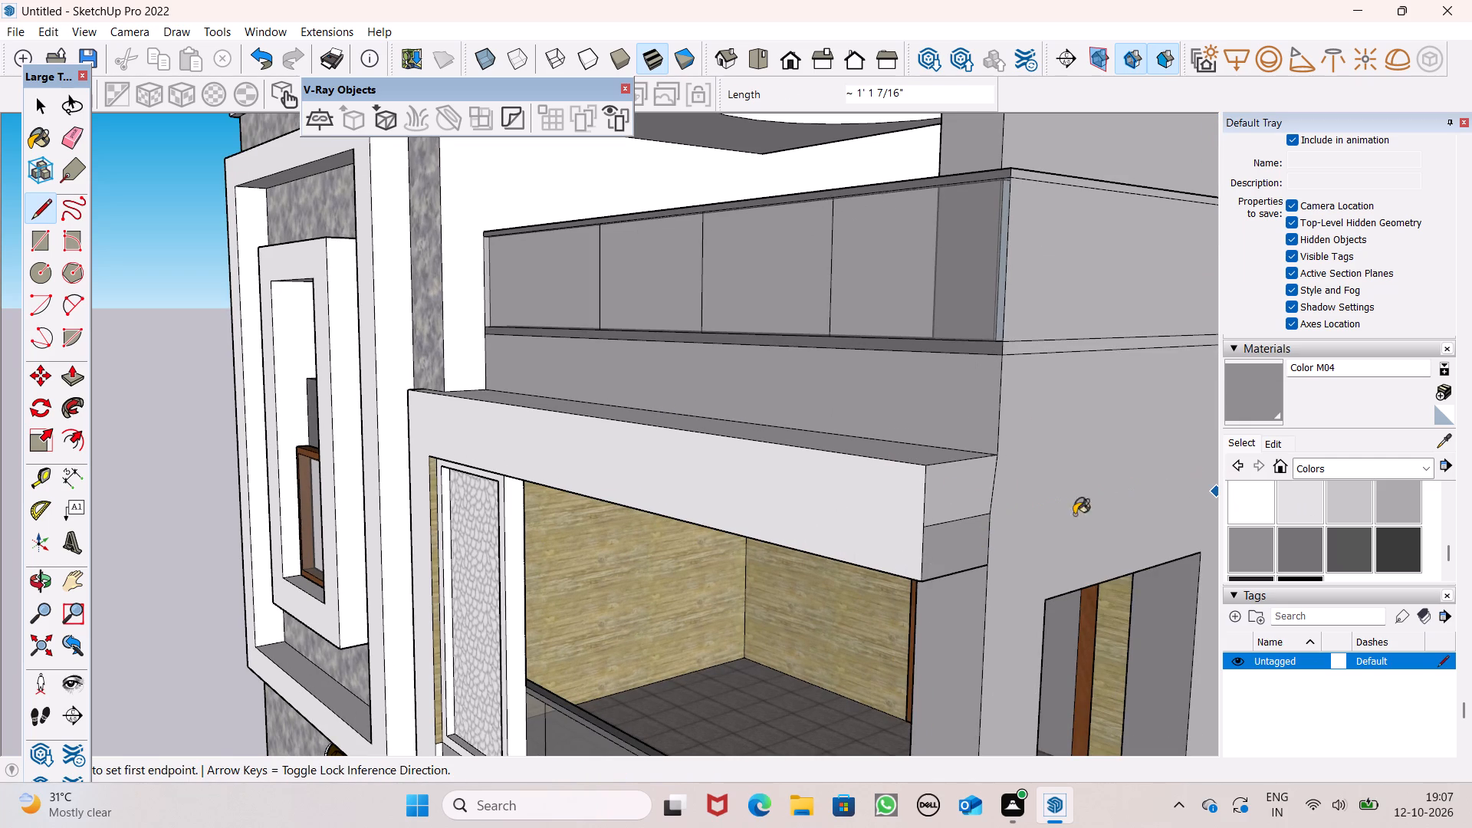
click(955, 508)
click(960, 537)
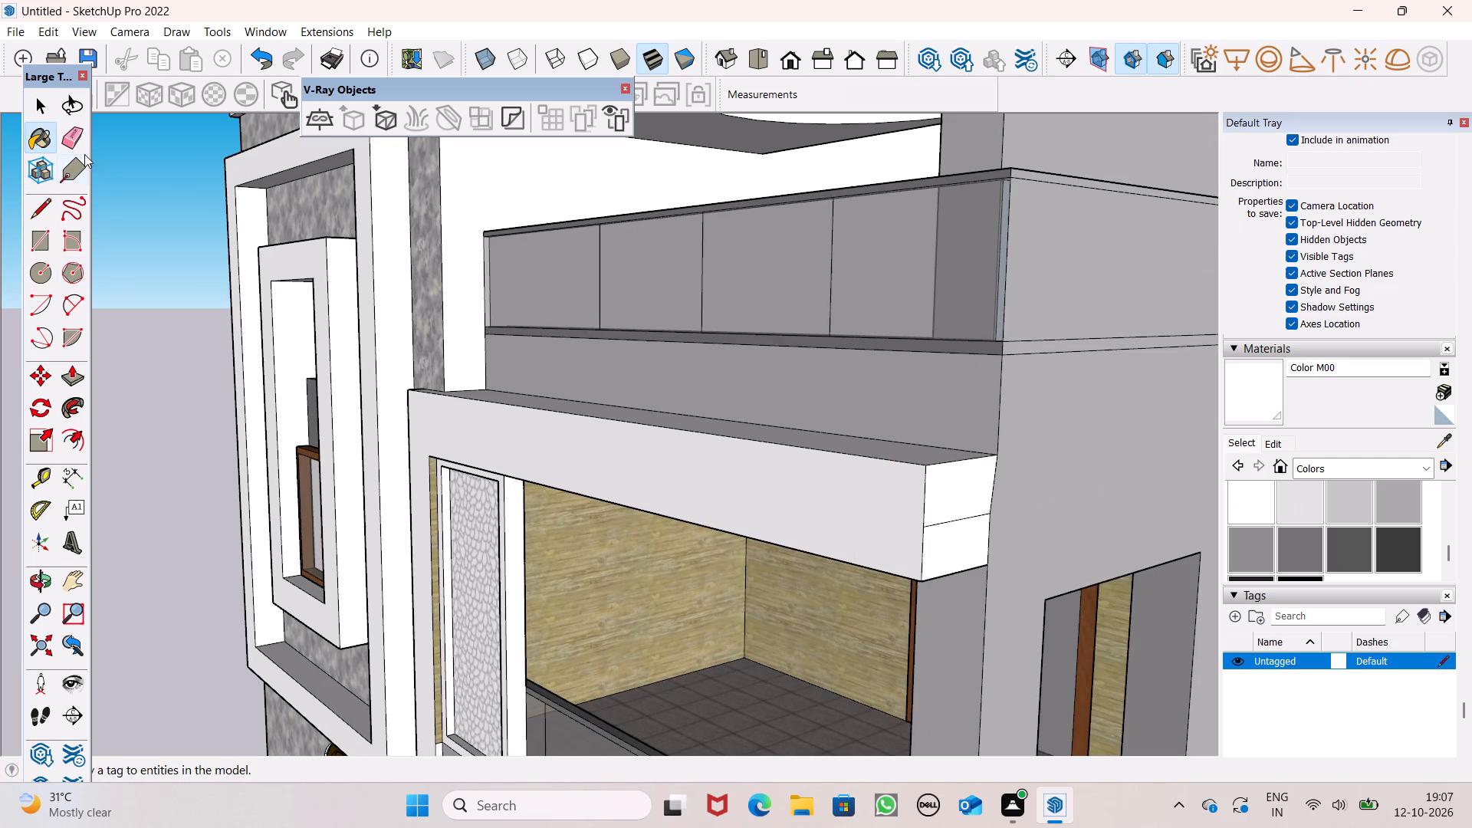
click(68, 150)
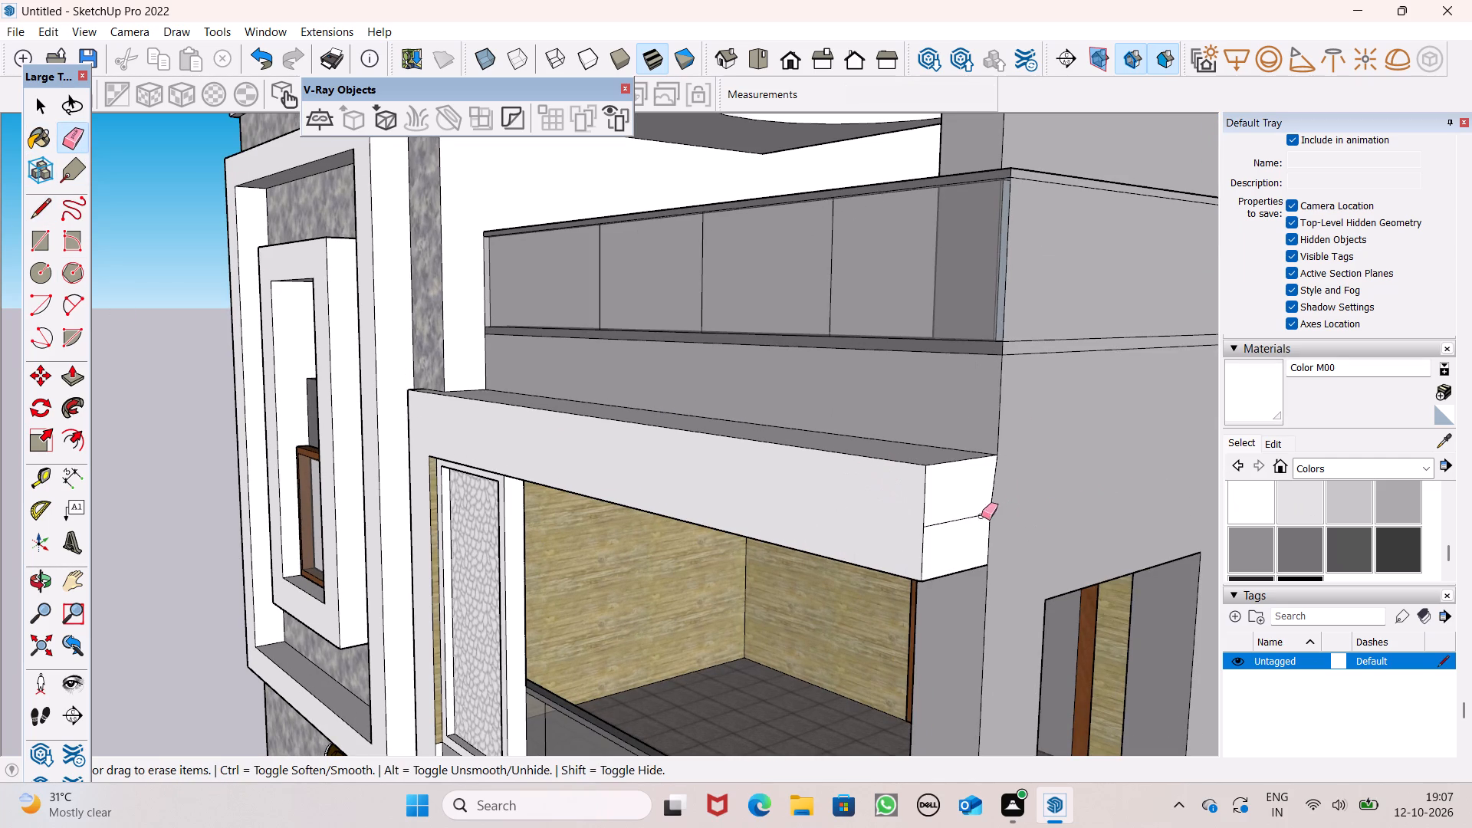
drag(955, 518, 955, 525)
key(space)
Examine the front facade and the house as a whole from a distance.
scroll(620, 409, down, 6)
middle_drag(617, 492, 879, 506)
scroll(874, 509, up, 1)
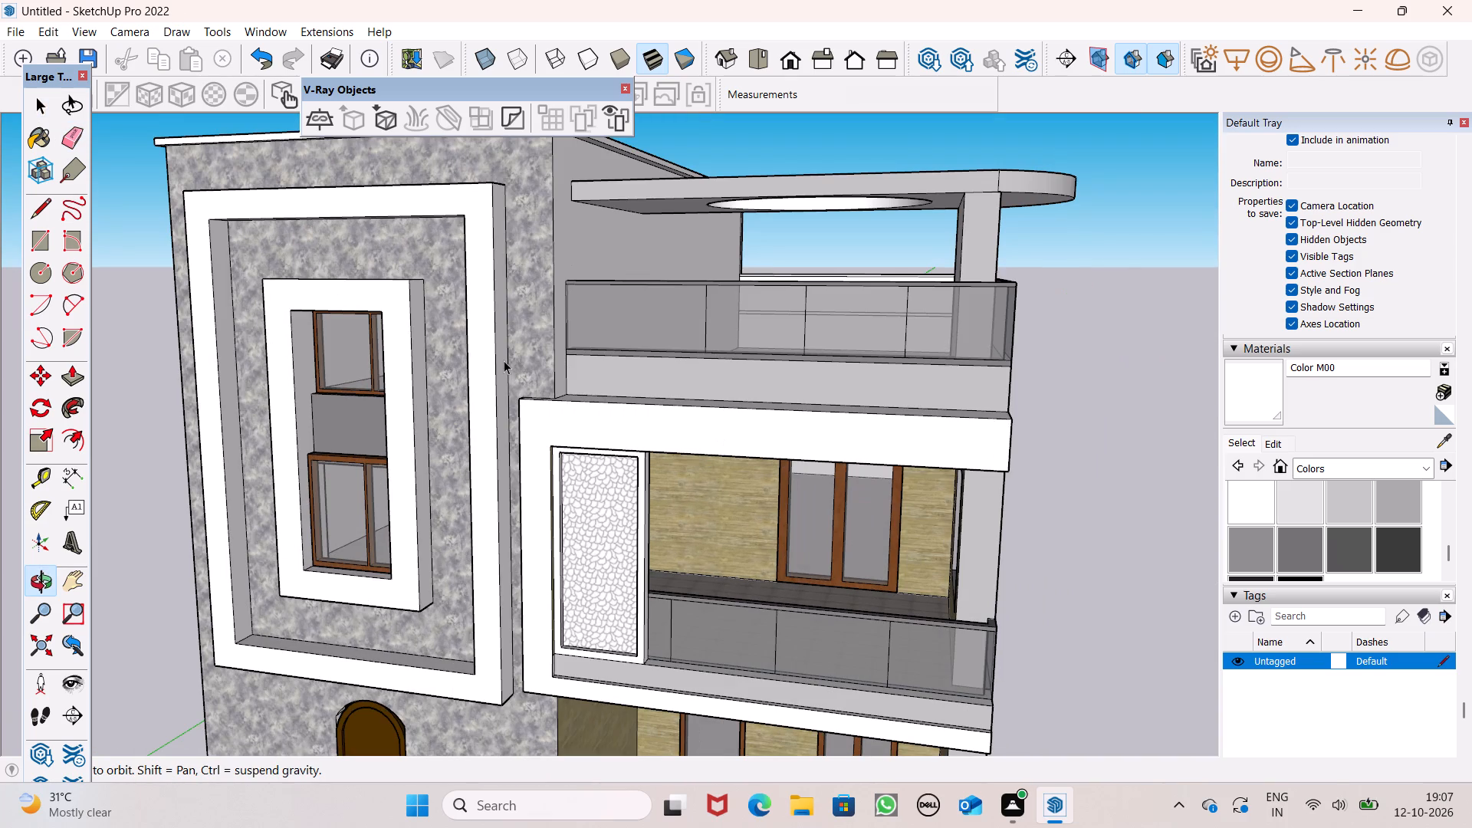
scroll(133, 424, down, 2)
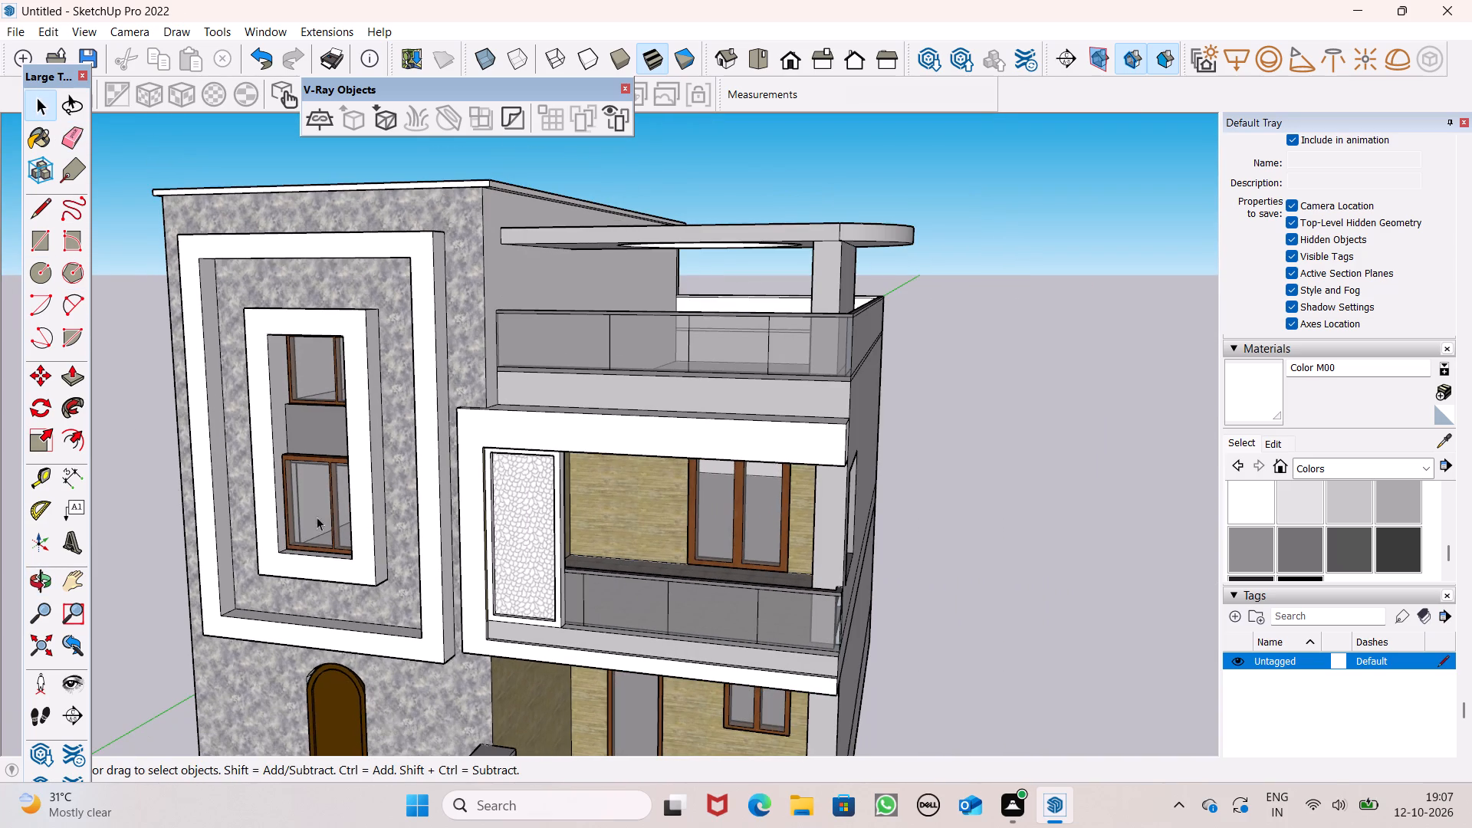
scroll(368, 502, down, 5)
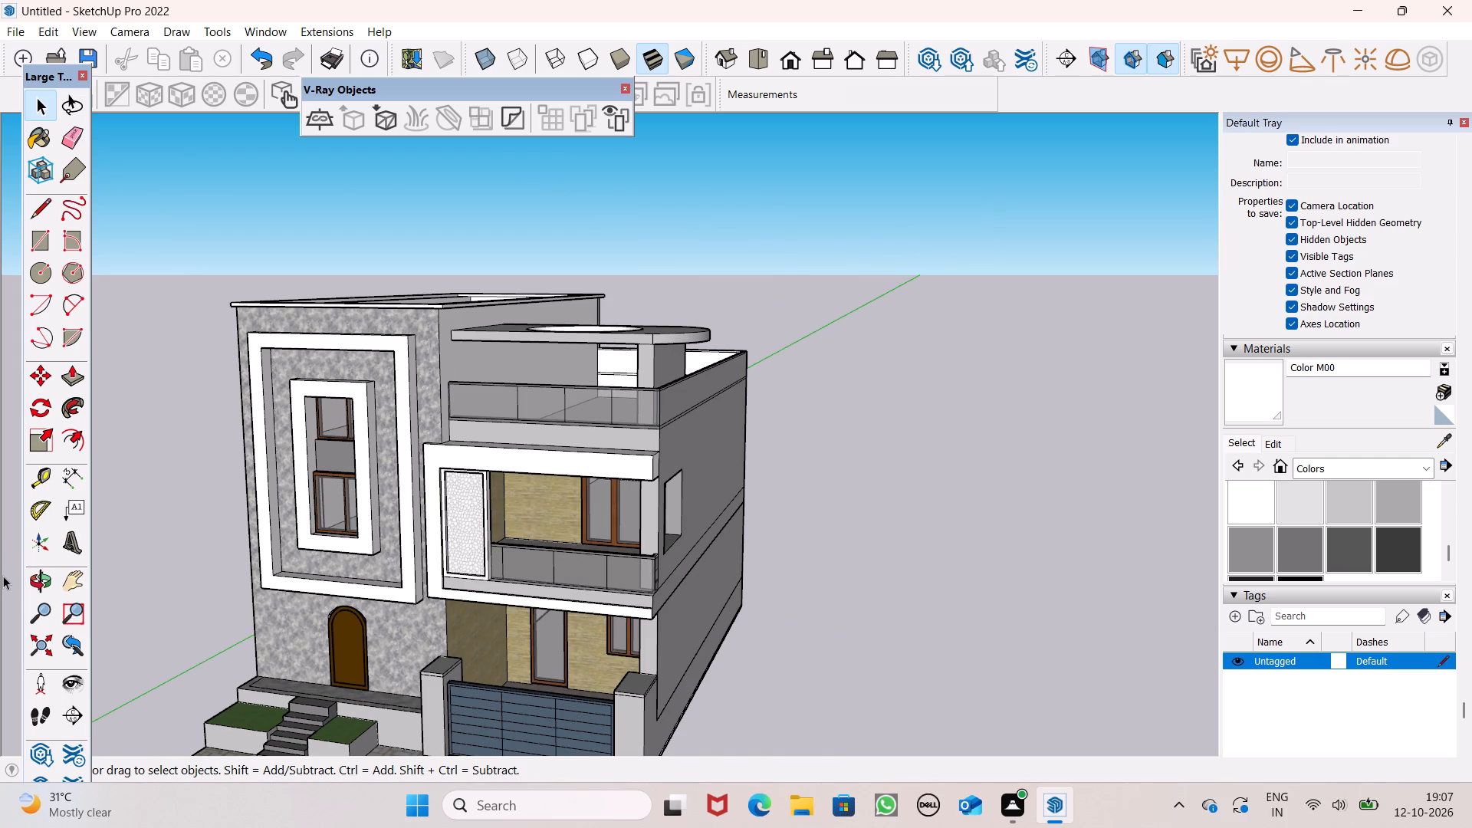
scroll(5, 578, down, 7)
scroll(297, 486, down, 6)
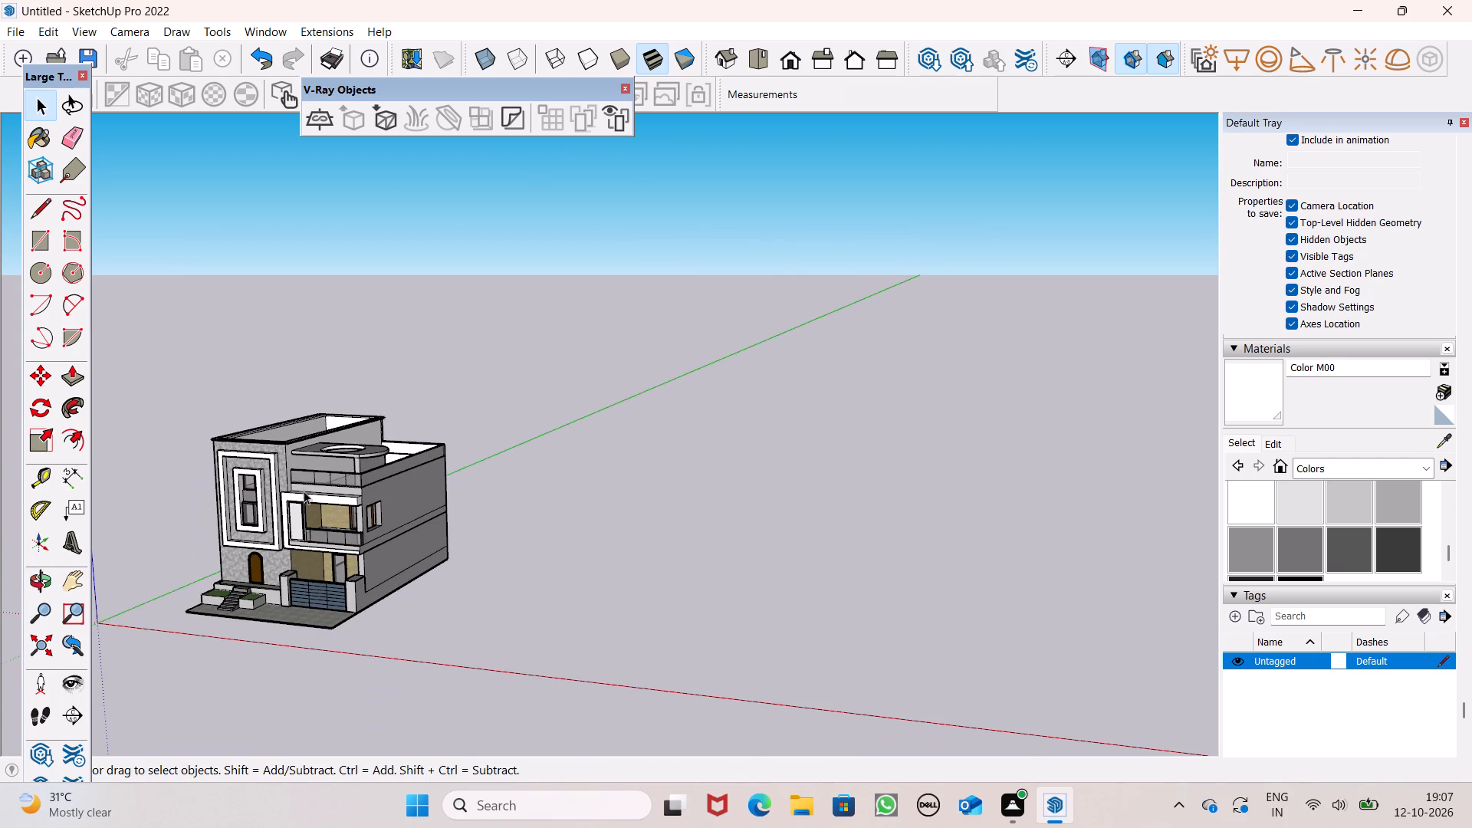
scroll(176, 429, down, 4)
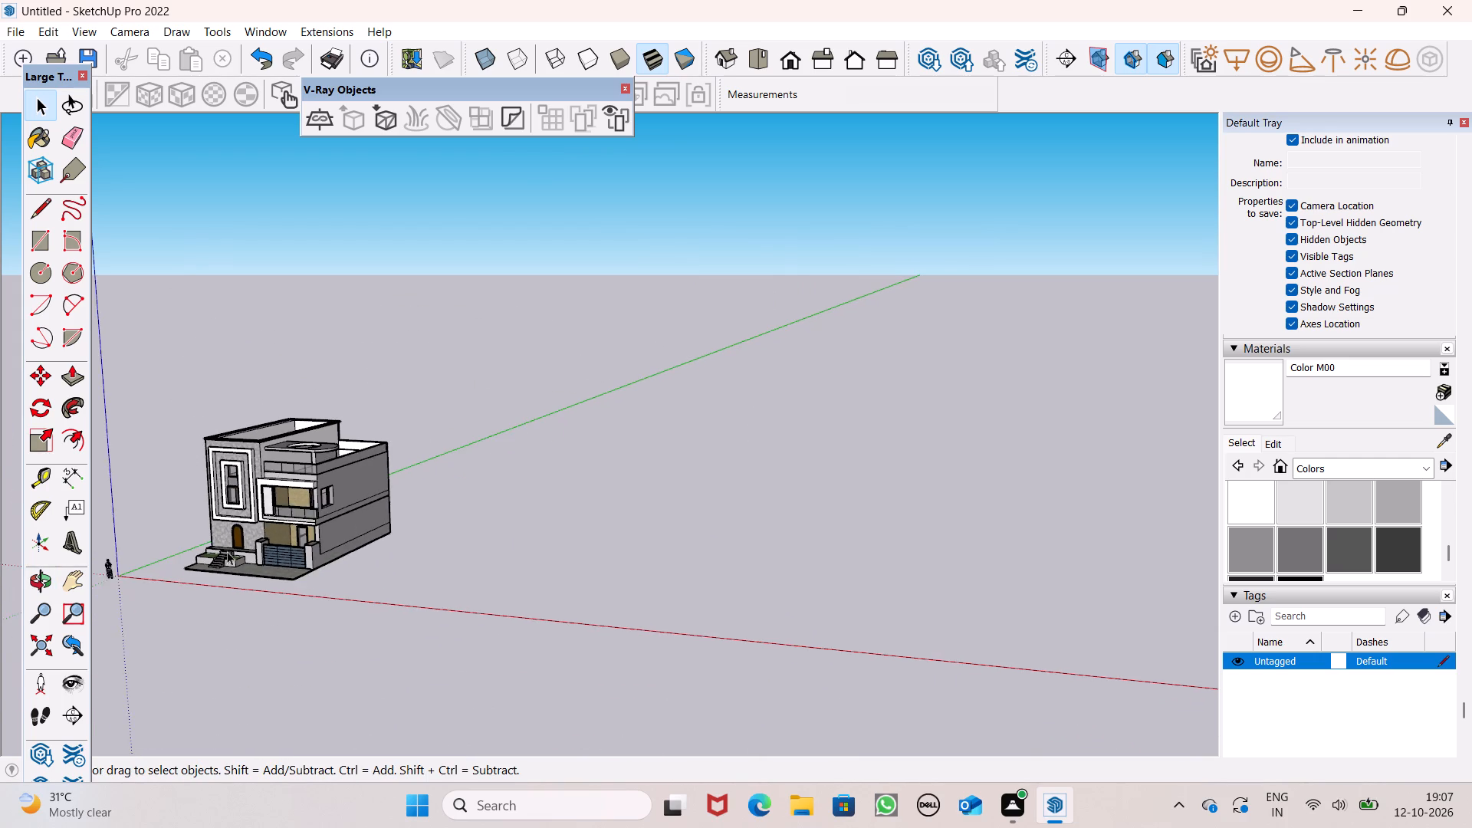
Paint the middle and top sections of the blank white side wall with Color M03.
middle_drag(222, 554, 540, 472)
scroll(210, 485, up, 2)
scroll(307, 415, up, 1)
scroll(307, 415, down, 3)
middle_drag(268, 474, 705, 463)
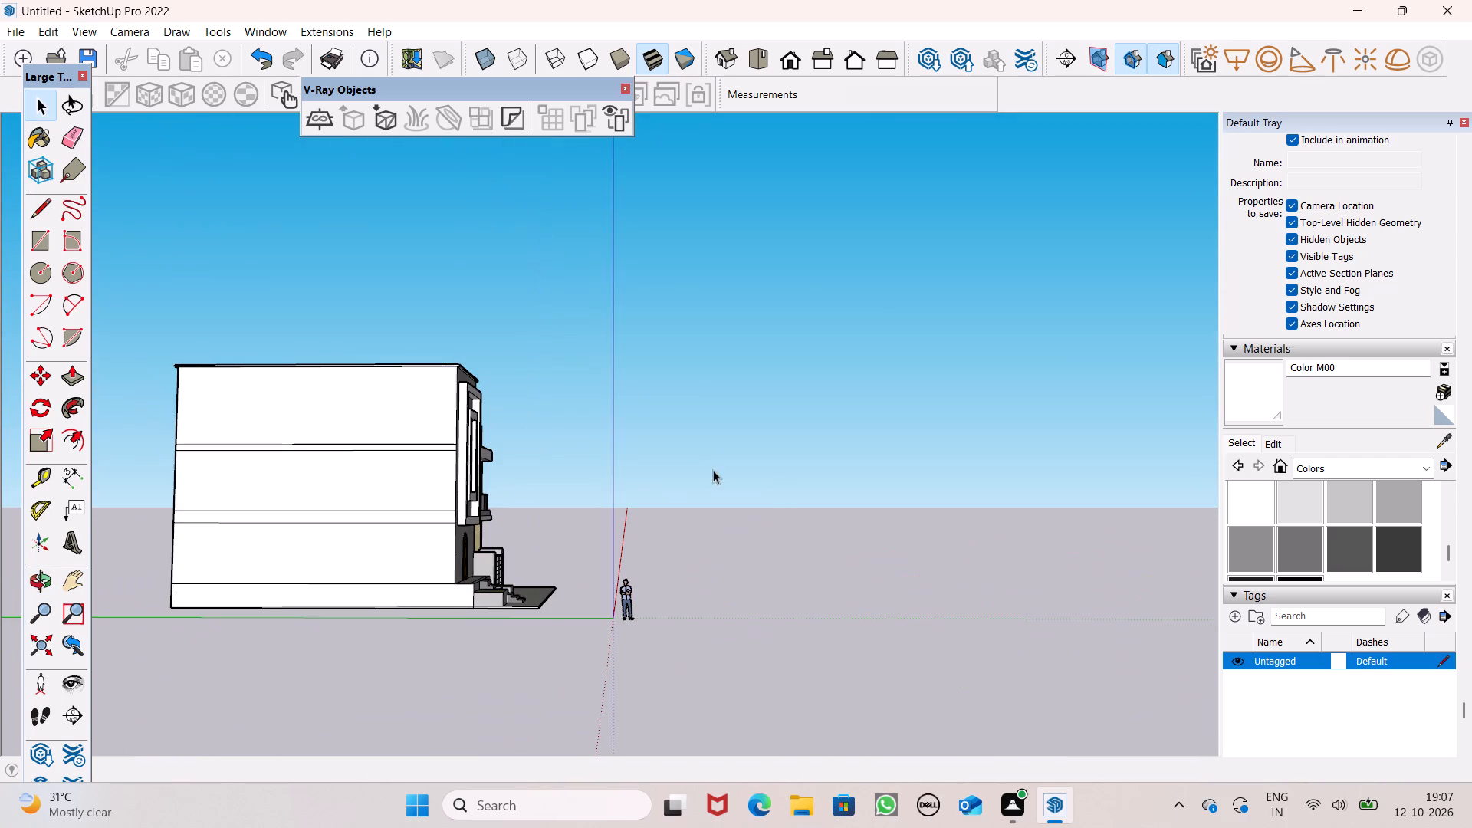
click(1381, 507)
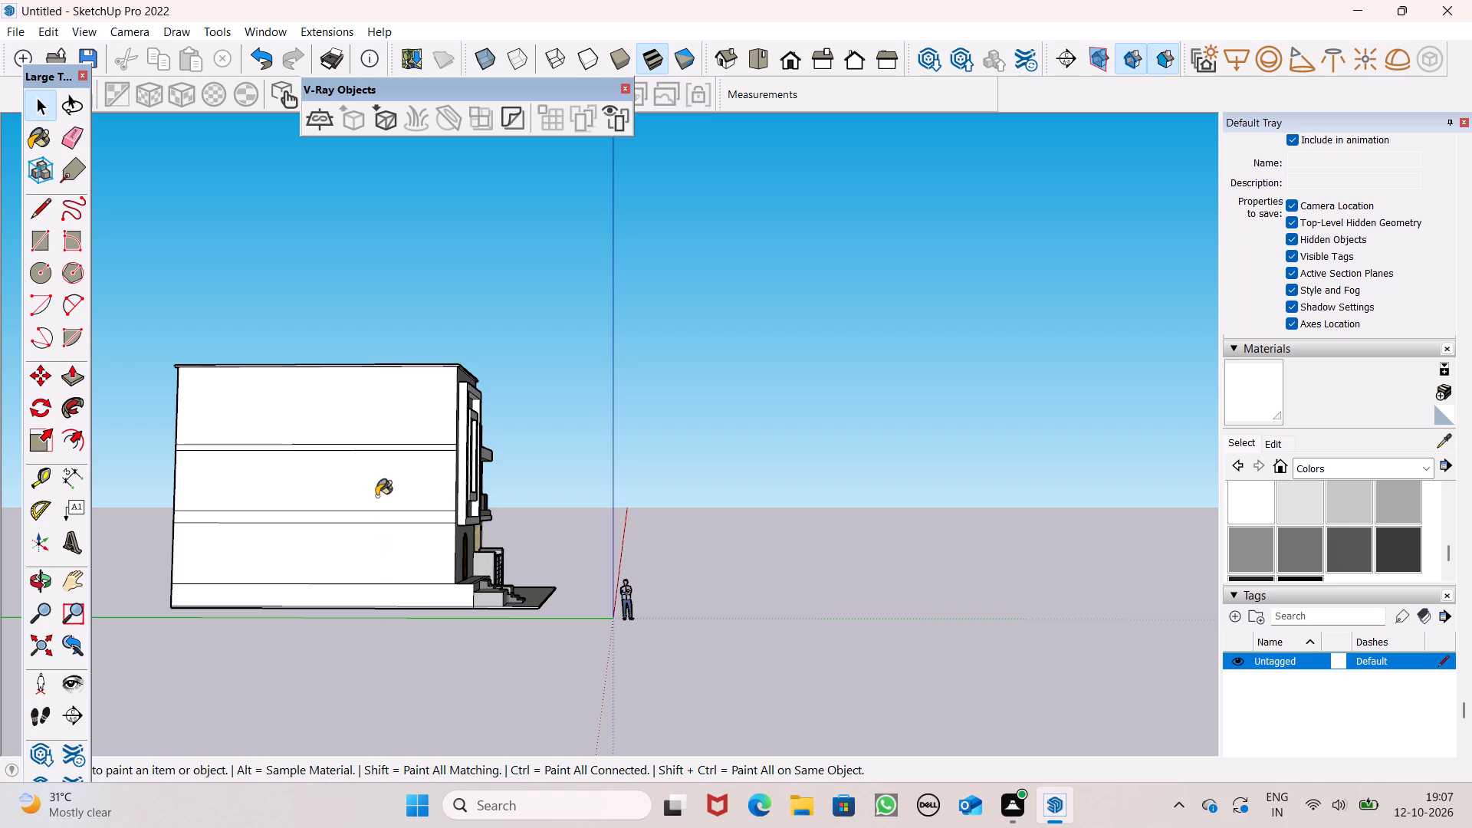
click(374, 492)
click(382, 431)
Paint the middle-storey section and the large upper section of the rear wall with Color M04.
scroll(429, 479, down, 4)
middle_drag(370, 540, 912, 589)
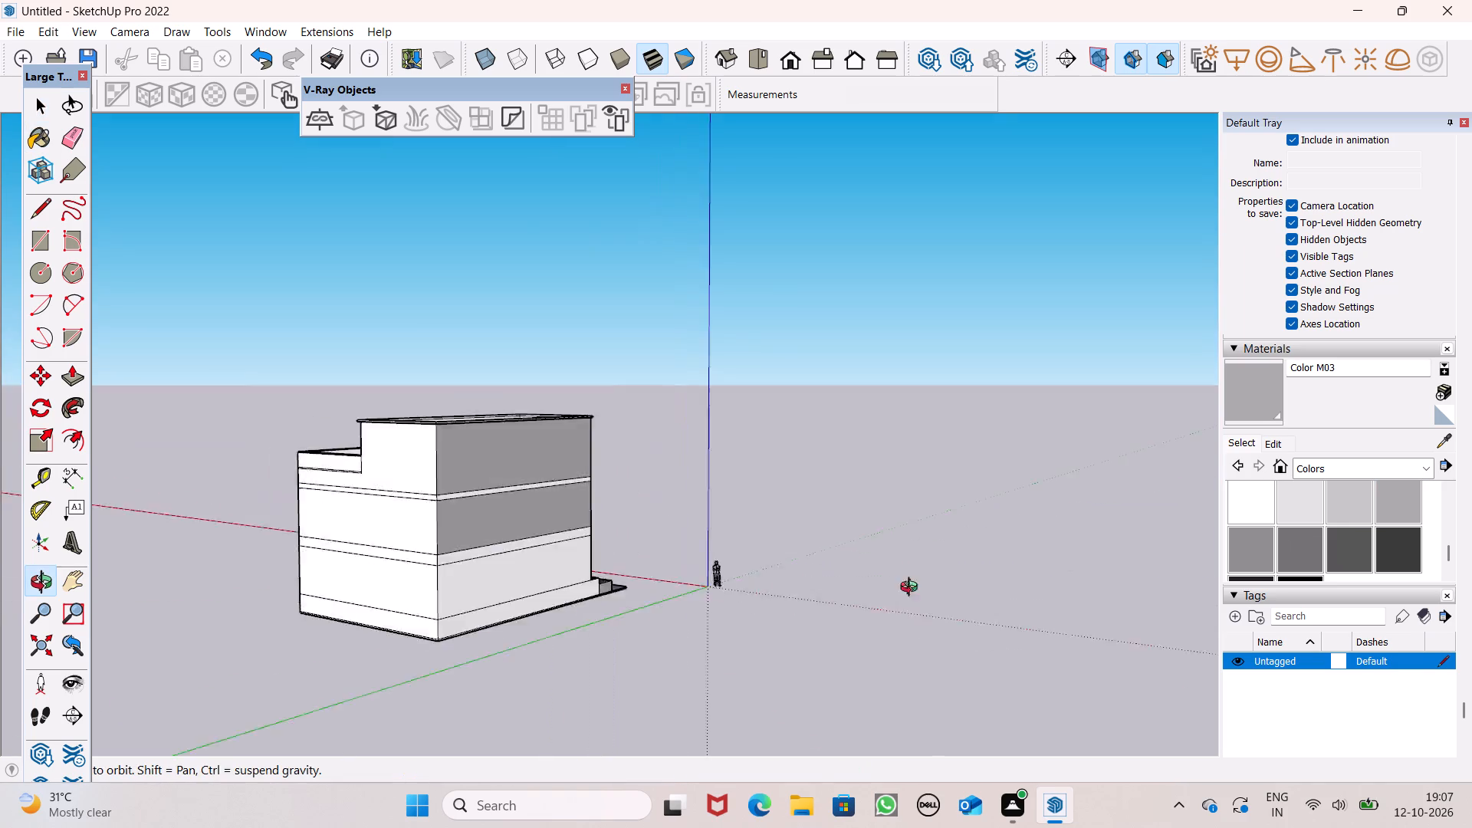
middle_drag(912, 589, 1325, 623)
click(1224, 567)
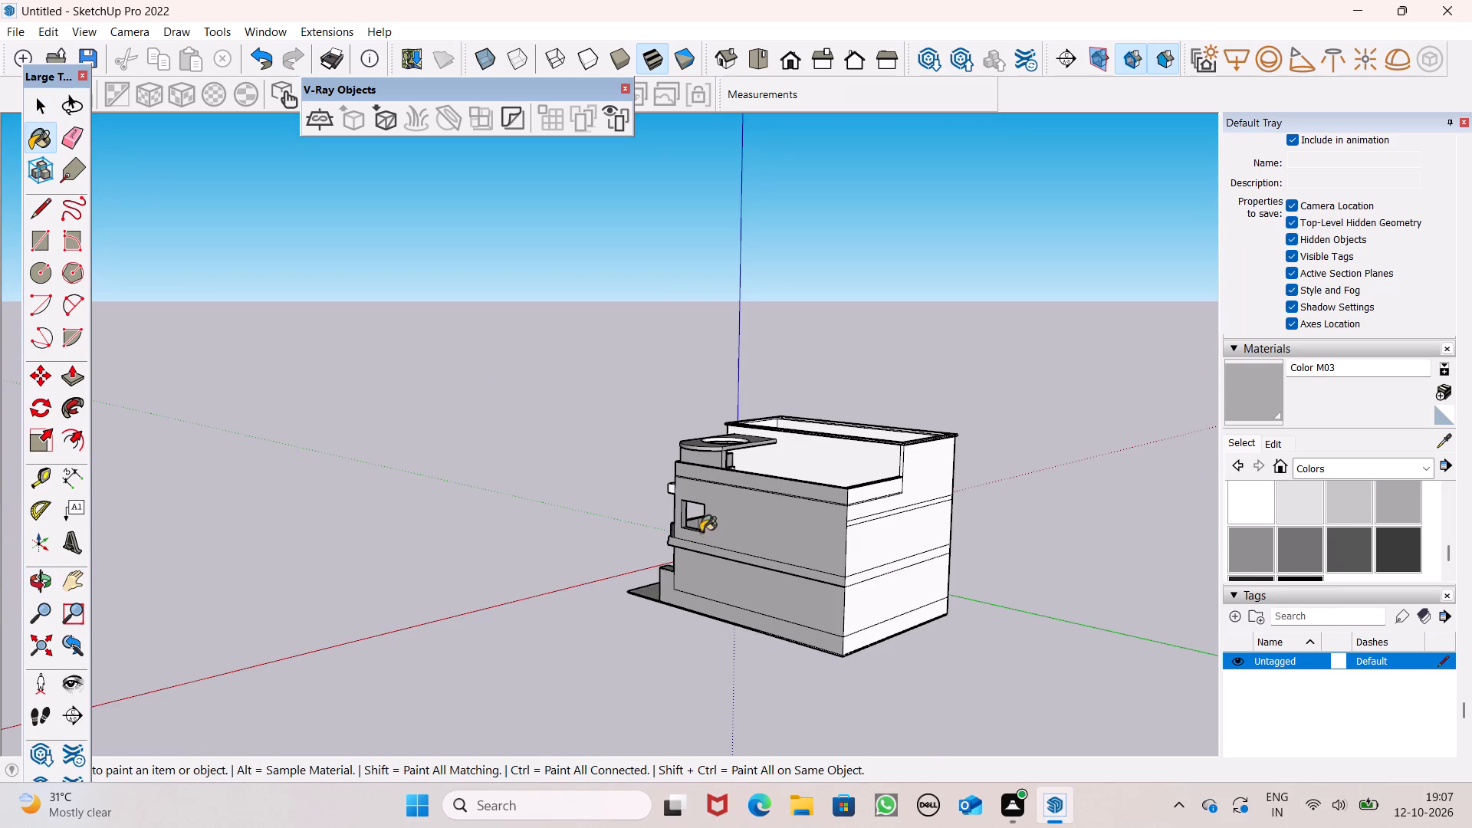
scroll(1043, 552, up, 2)
click(1268, 533)
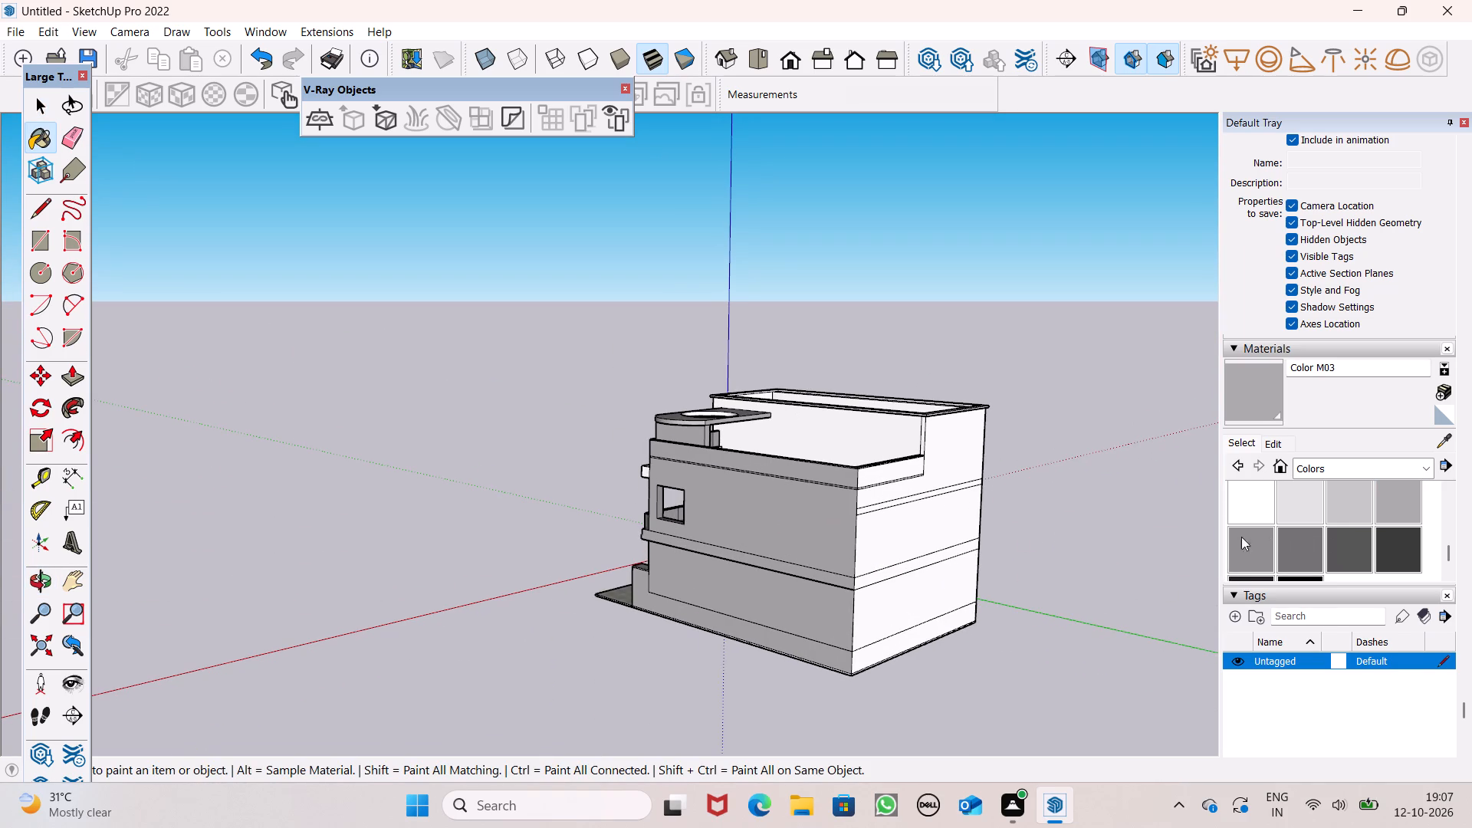
scroll(864, 511, up, 8)
scroll(928, 540, up, 5)
click(886, 559)
click(859, 451)
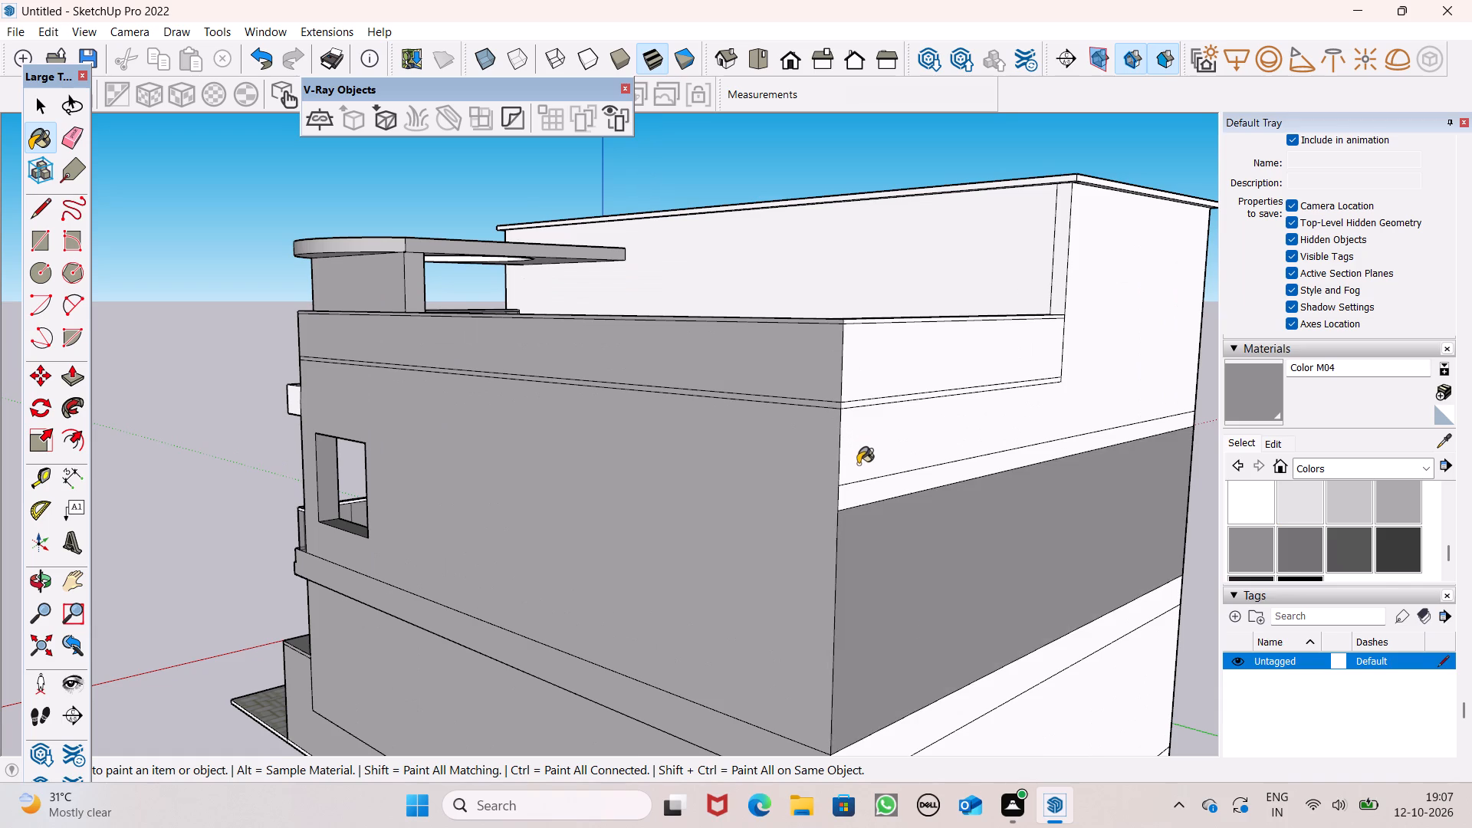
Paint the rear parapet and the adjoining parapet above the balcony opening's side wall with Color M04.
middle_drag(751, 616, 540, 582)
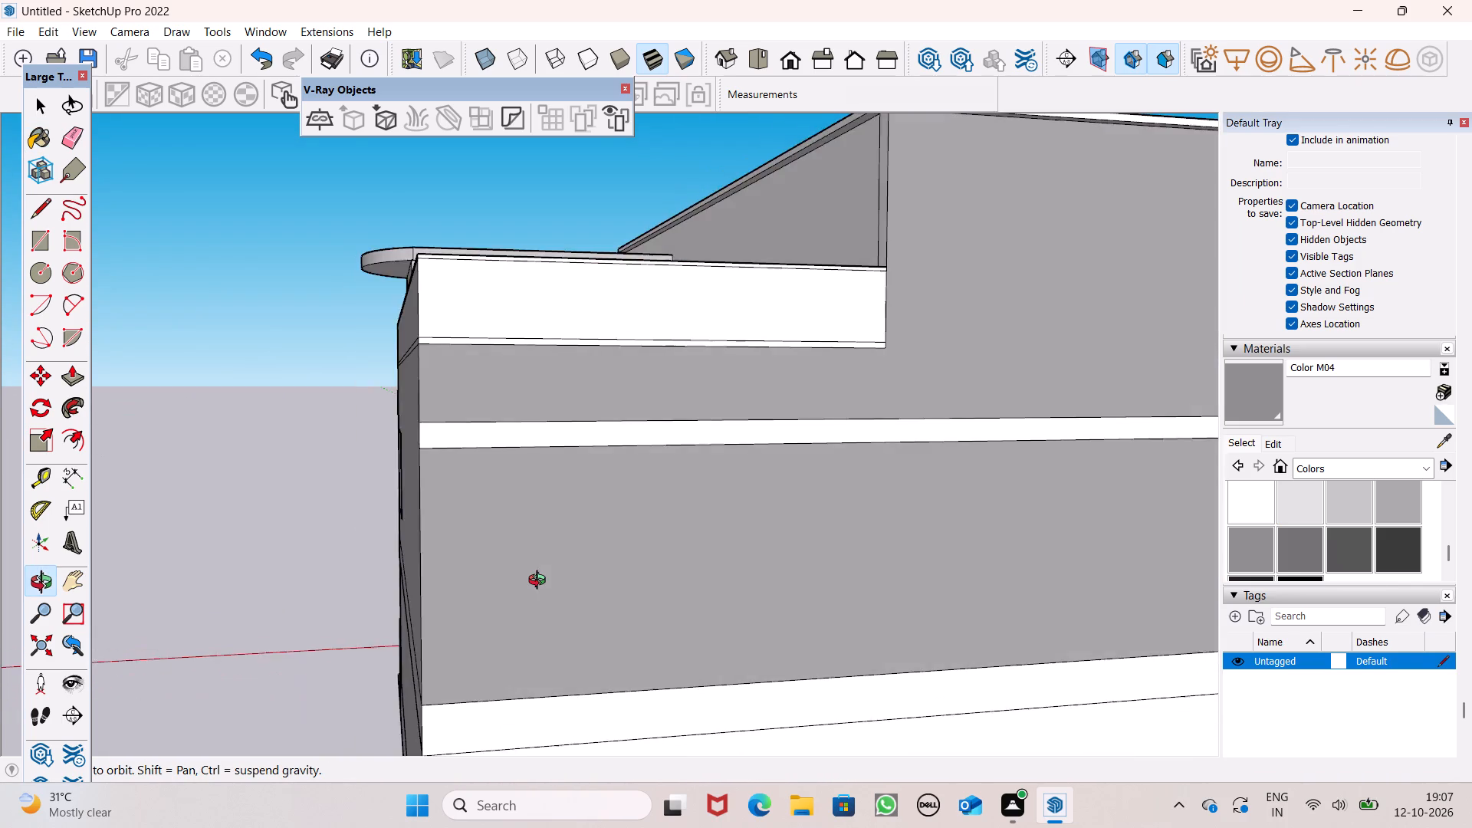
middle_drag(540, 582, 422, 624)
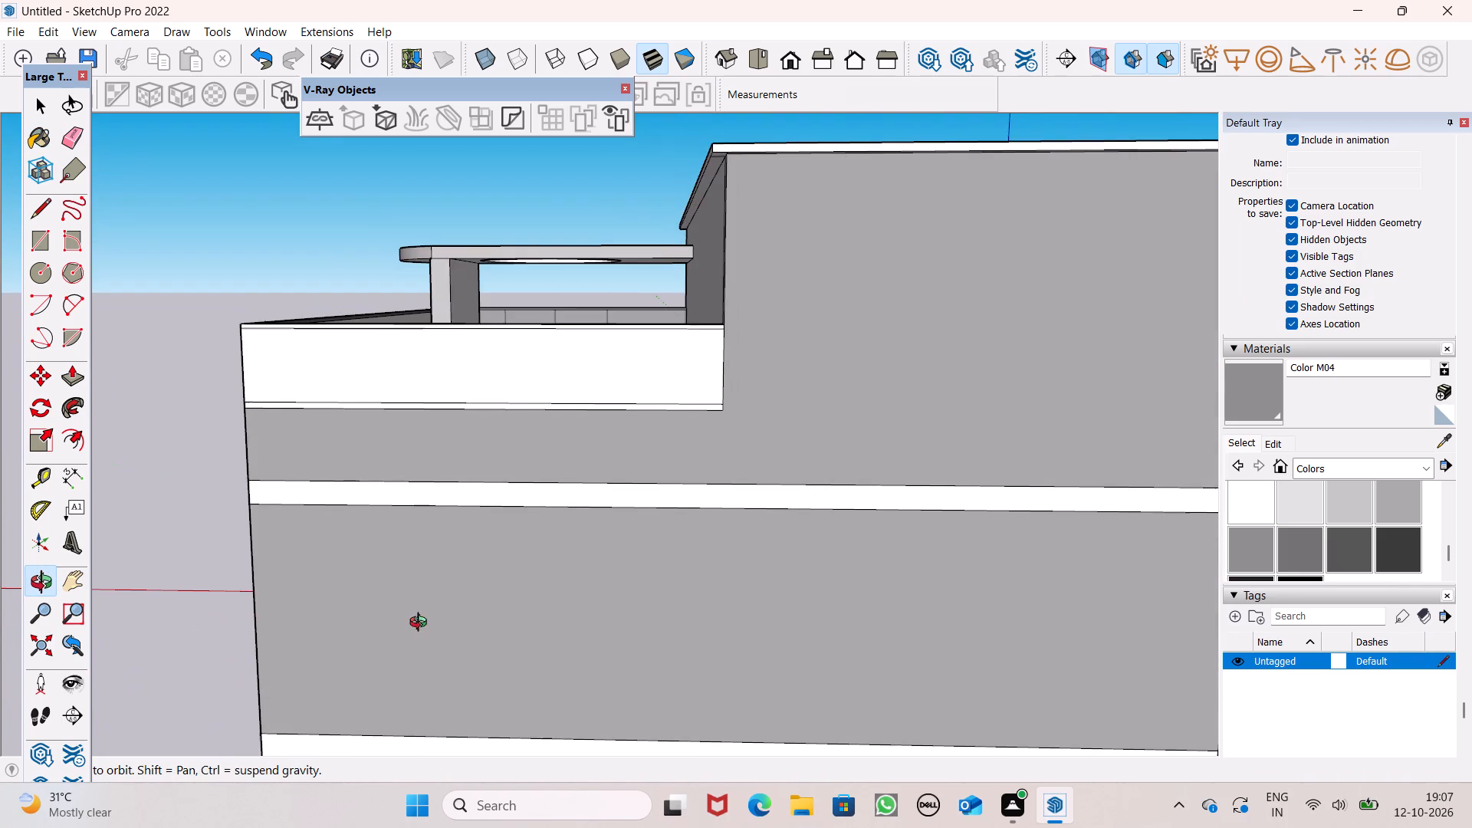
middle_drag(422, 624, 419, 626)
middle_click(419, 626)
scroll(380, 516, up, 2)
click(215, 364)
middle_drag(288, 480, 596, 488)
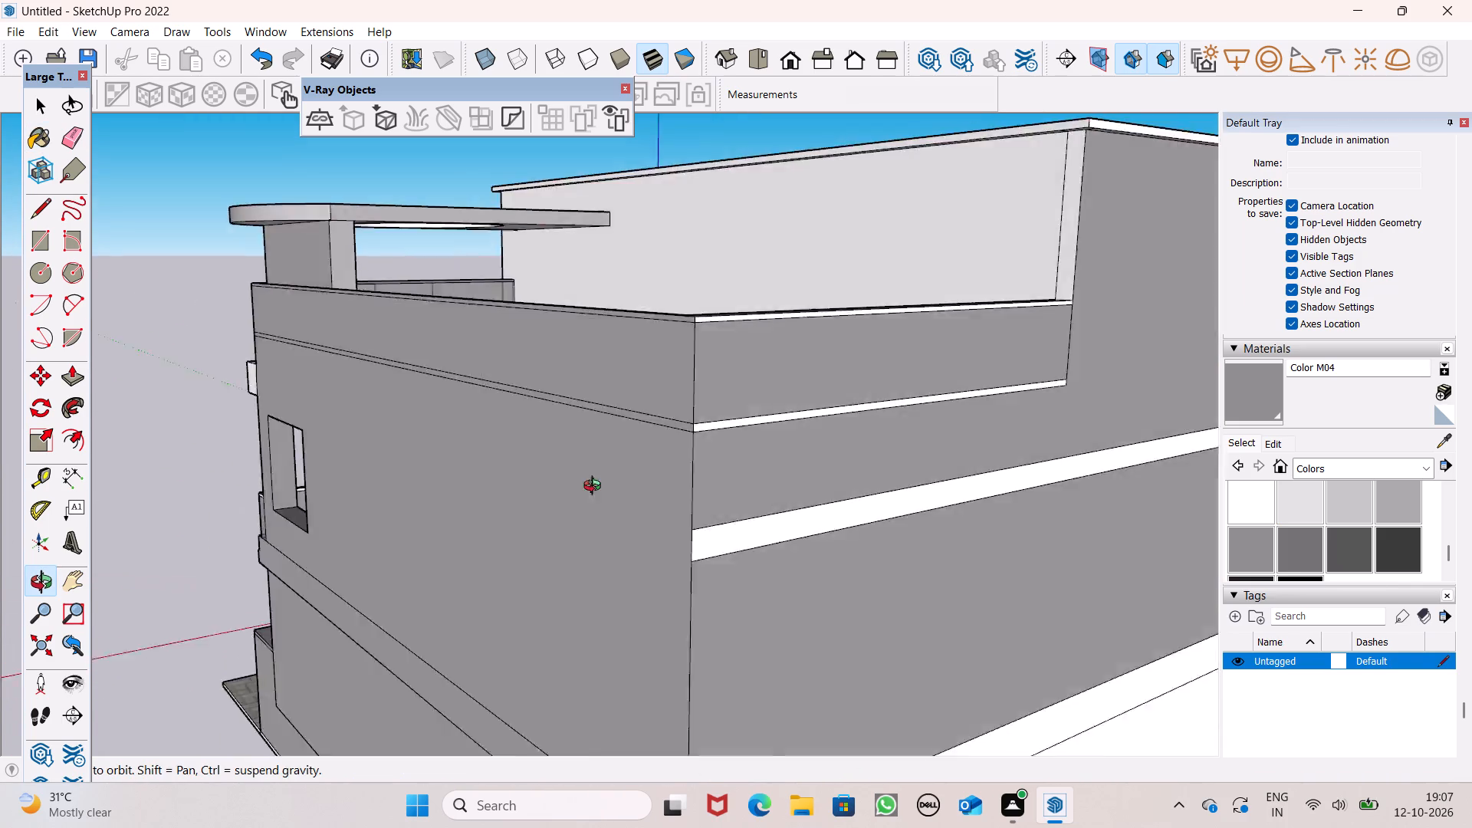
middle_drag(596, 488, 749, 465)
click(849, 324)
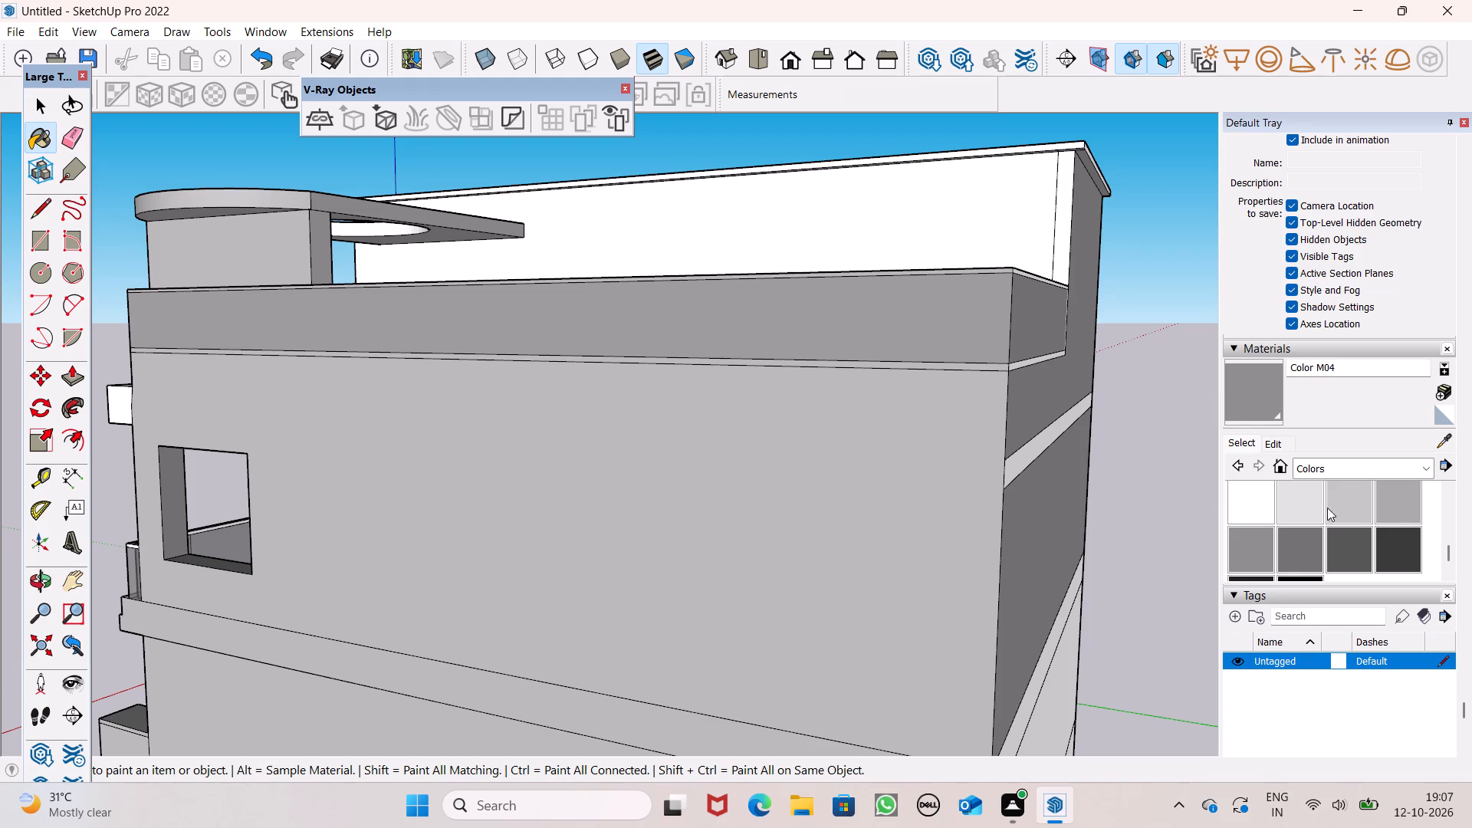
Paint the parapet above the balcony opening's side wall with Color M03.
drag(1417, 505, 1353, 490)
click(868, 344)
double_click(1395, 498)
click(869, 323)
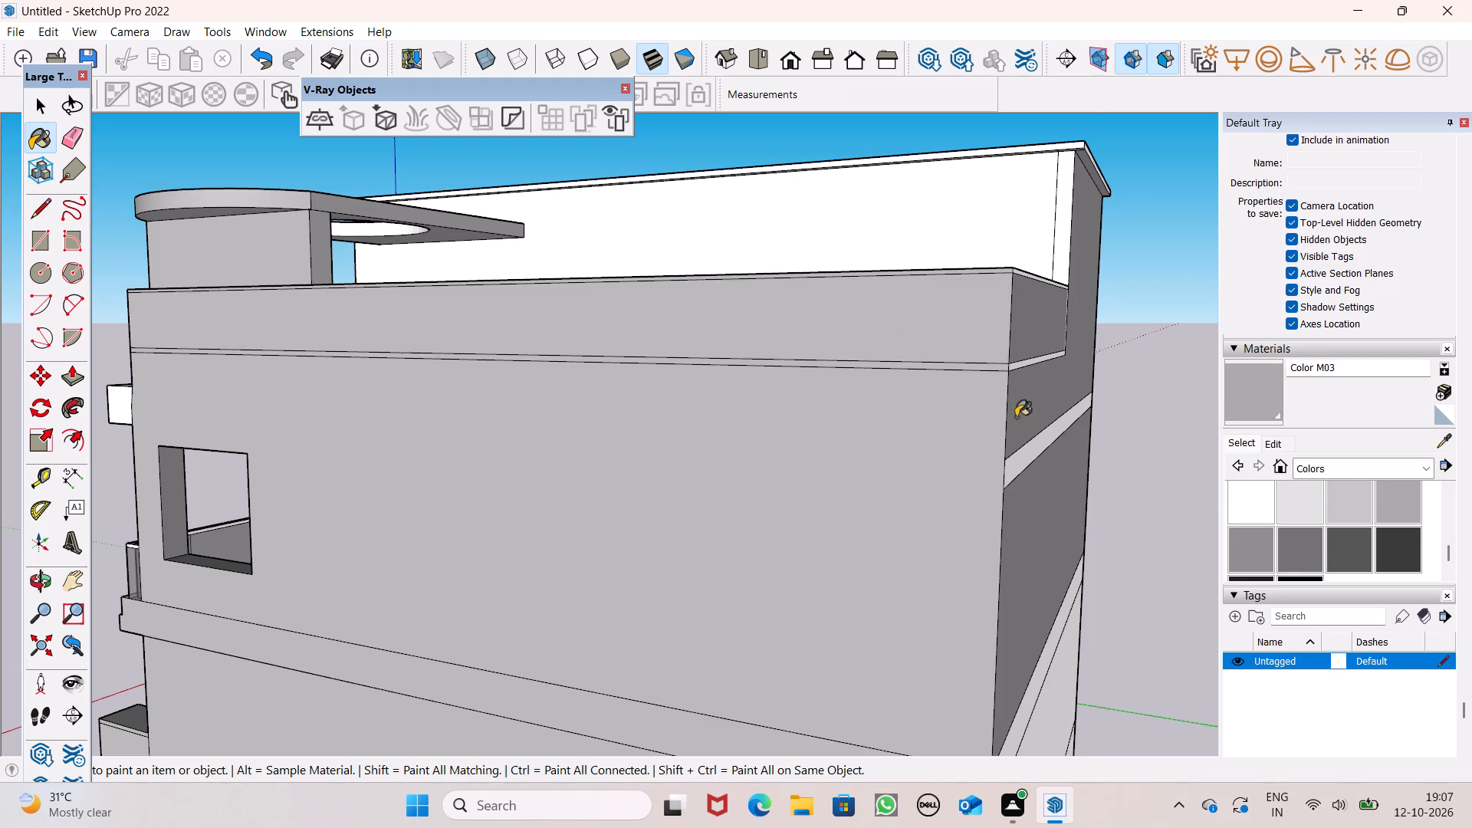
Paint the rear parapet, the upper section of the rear wall and the two white bands beside it with Color M03.
scroll(1021, 438, up, 1)
middle_drag(1017, 440, 886, 512)
click(847, 438)
click(876, 516)
scroll(816, 517, up, 7)
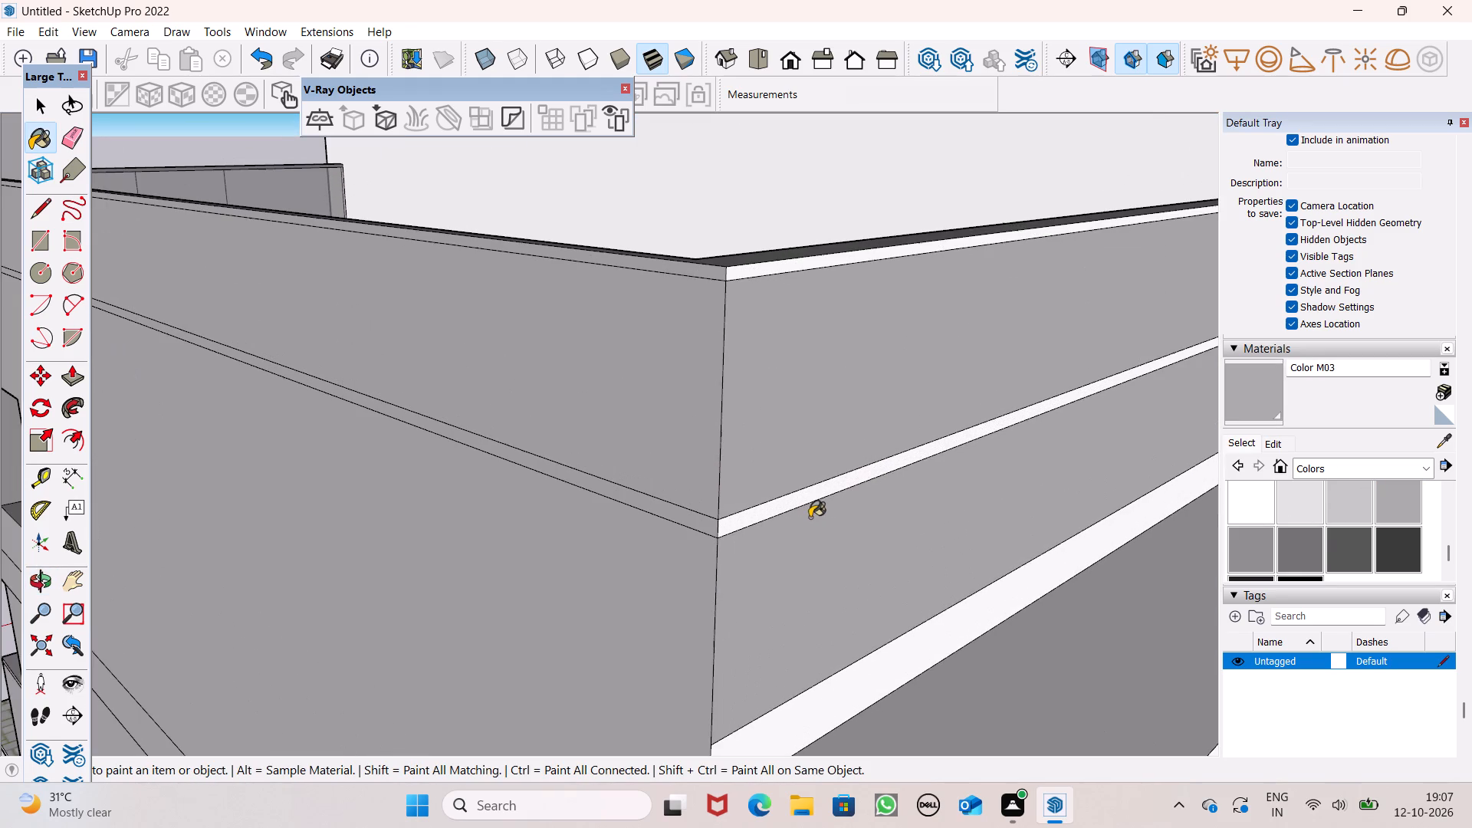
click(804, 498)
click(939, 645)
scroll(721, 534, down, 5)
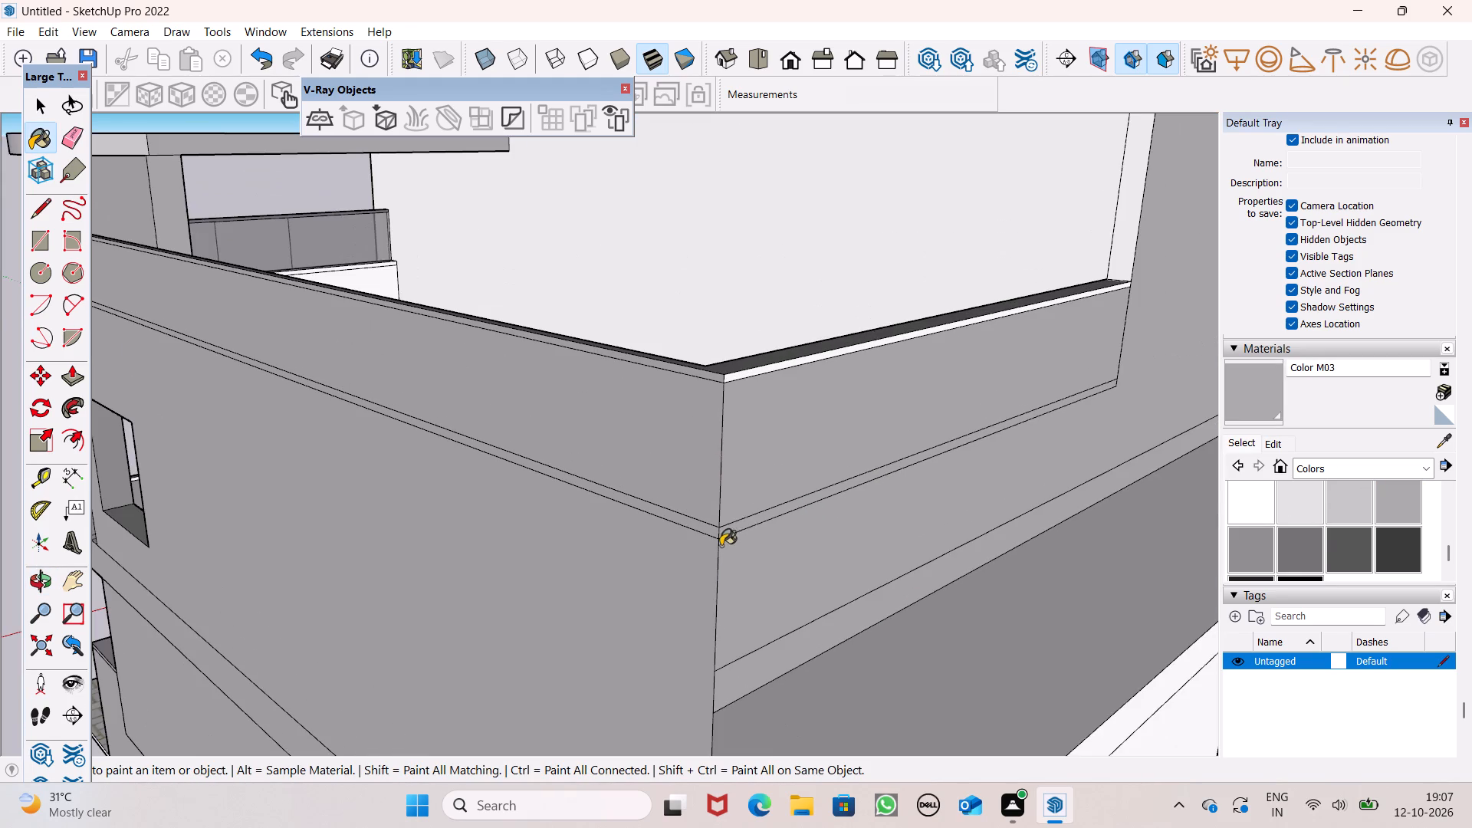
Paint the thin top edge strips of the terrace parapet on both sides of the rear corner with Color M07.
scroll(767, 370, up, 8)
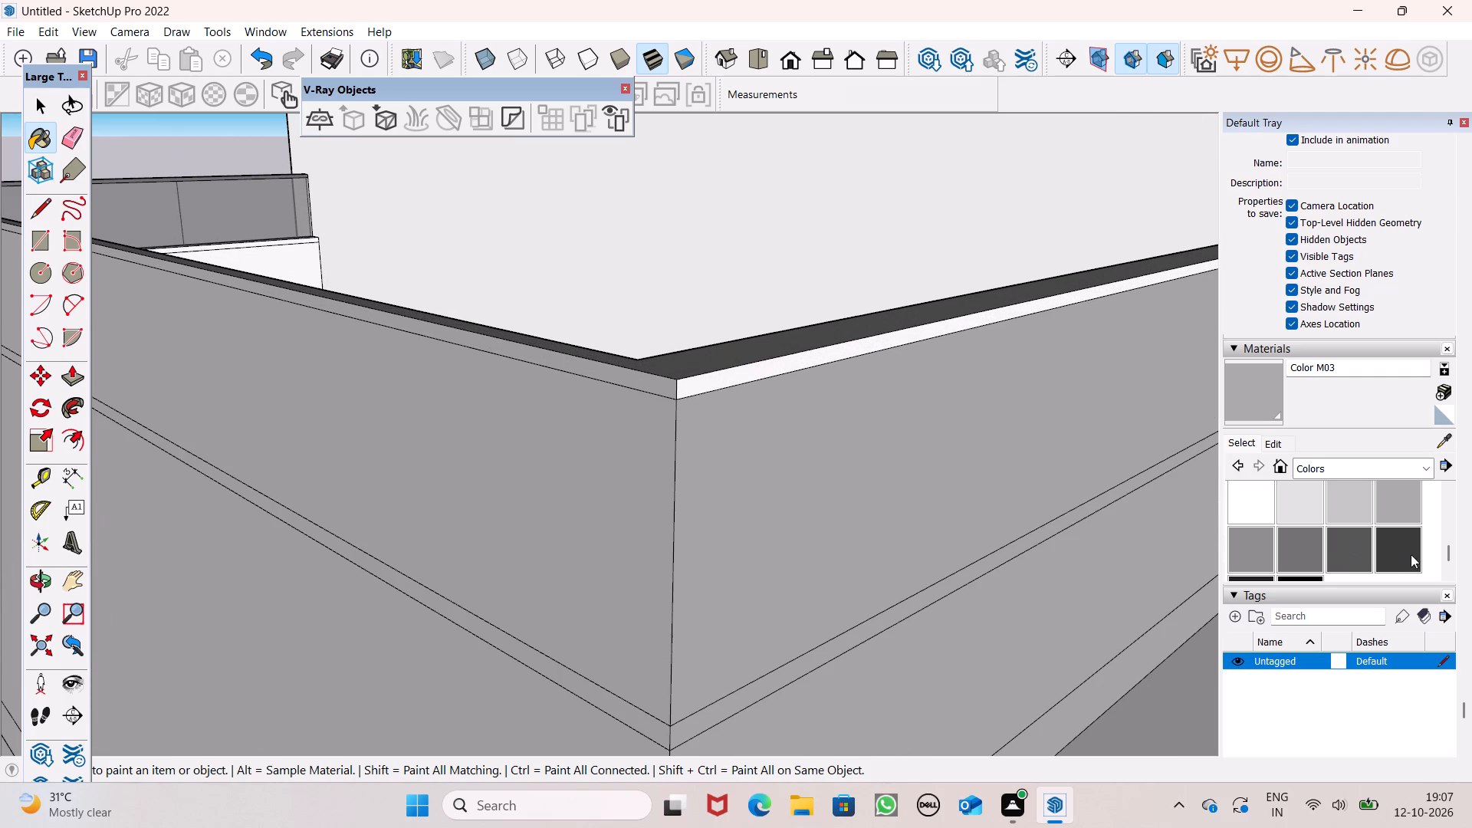
click(1385, 547)
scroll(675, 395, up, 6)
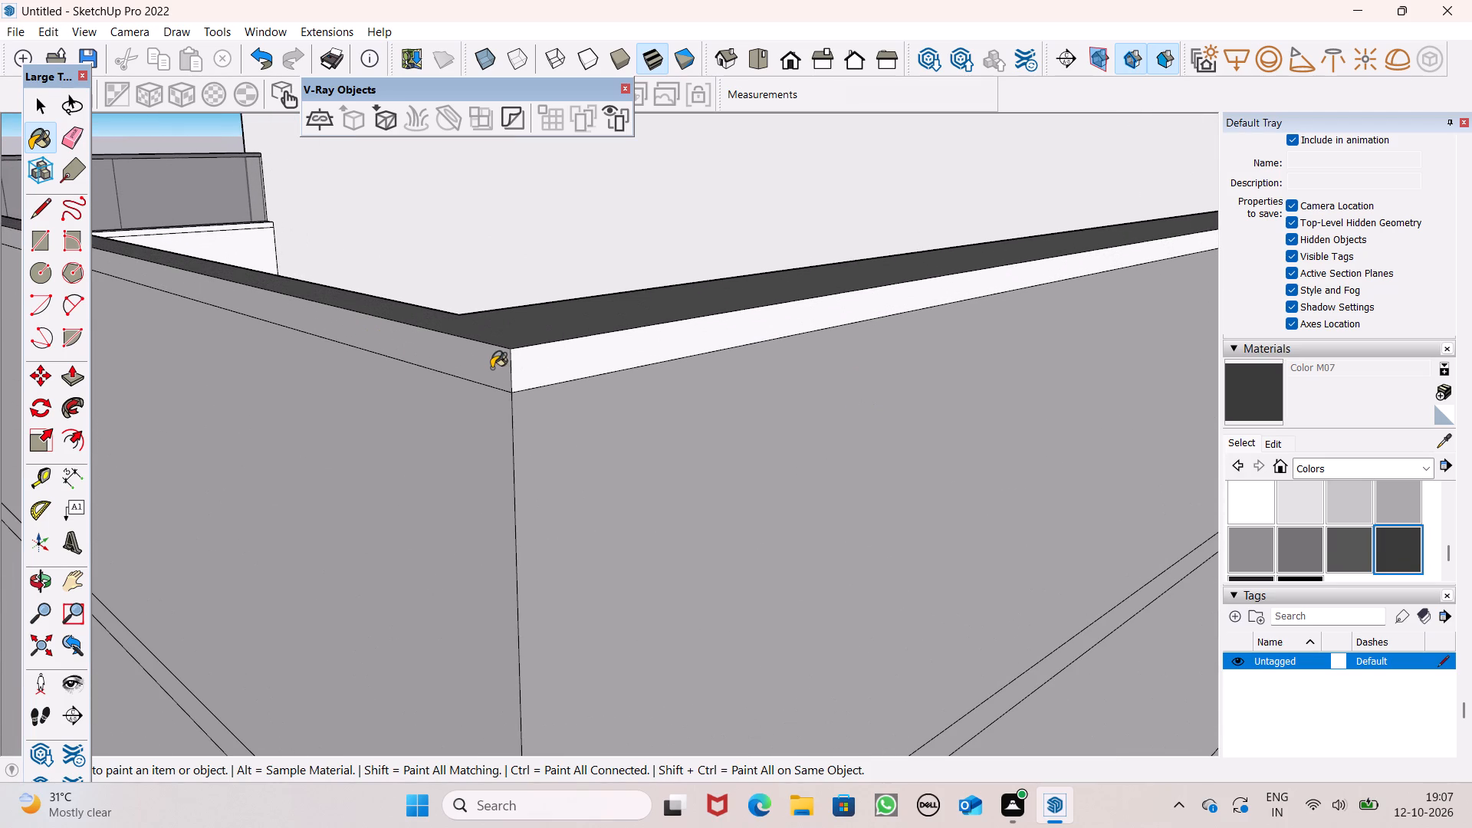
click(490, 368)
drag(548, 383, 530, 372)
scroll(450, 341, down, 17)
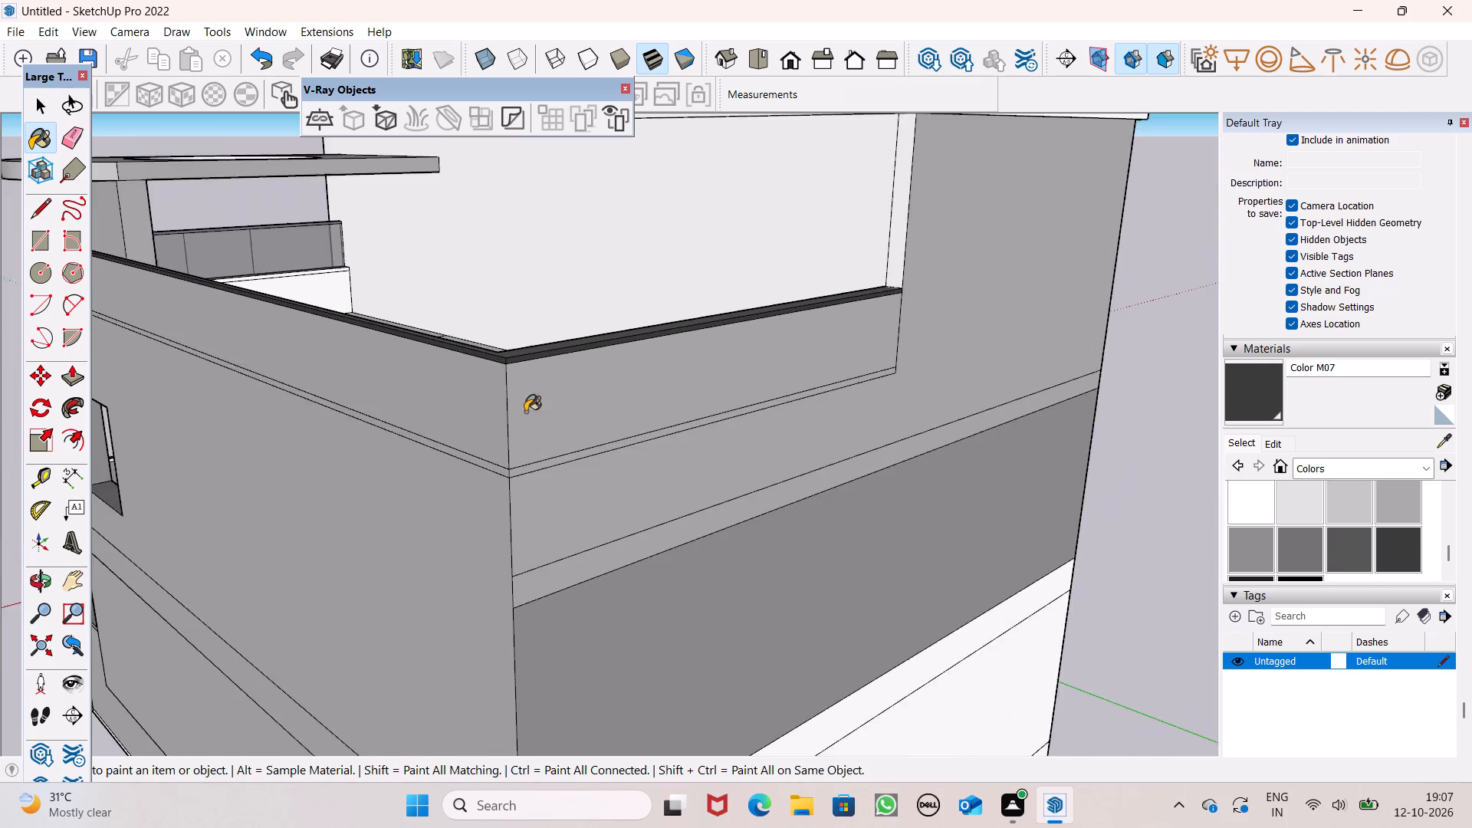
Paint the rear wall's ground-storey section, middle-storey section and the white band between them with Color M03.
scroll(525, 412, down, 3)
scroll(517, 438, up, 1)
scroll(514, 440, down, 1)
scroll(461, 409, down, 8)
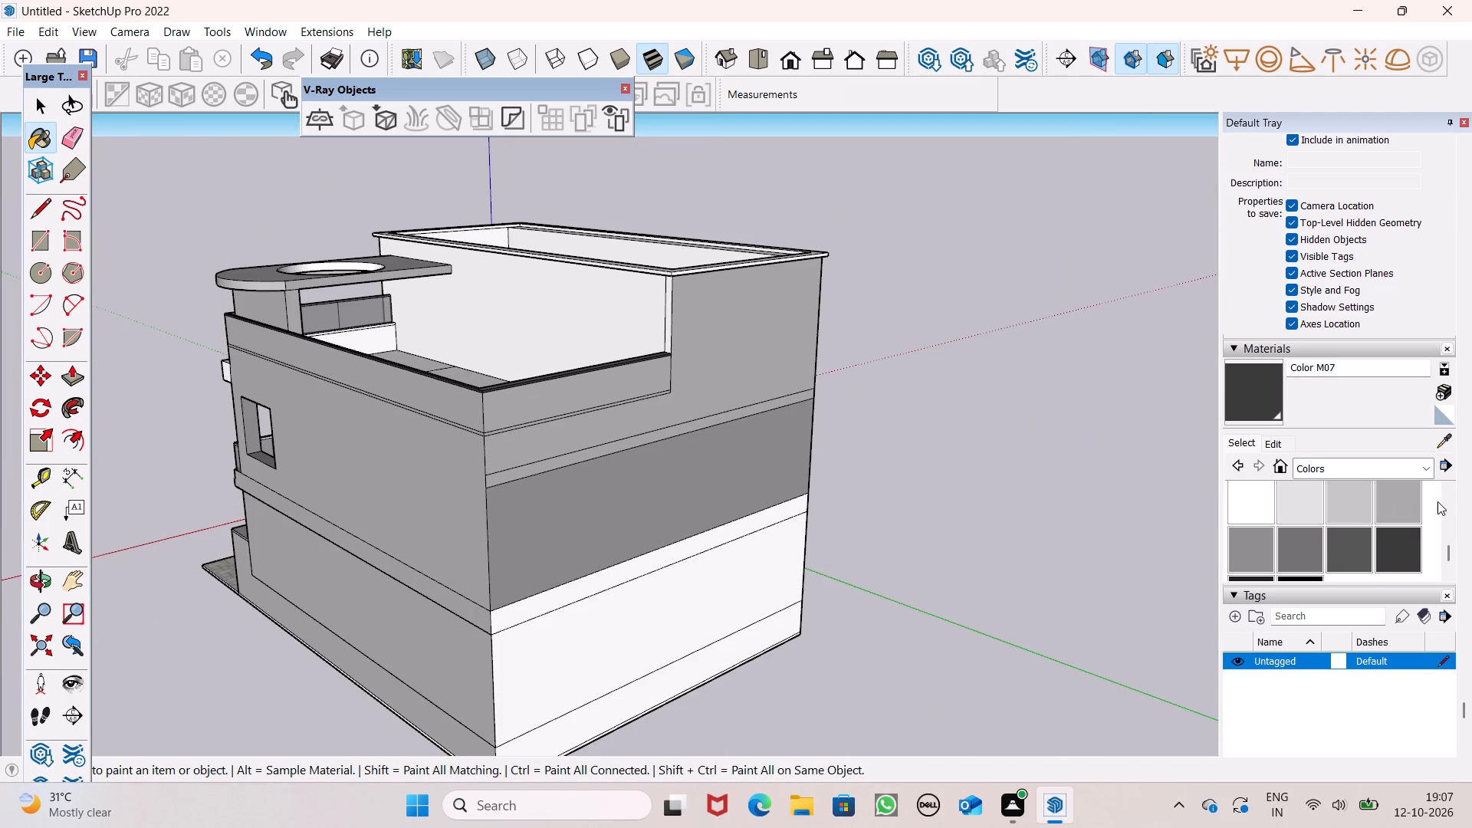
click(1407, 505)
click(639, 626)
click(547, 547)
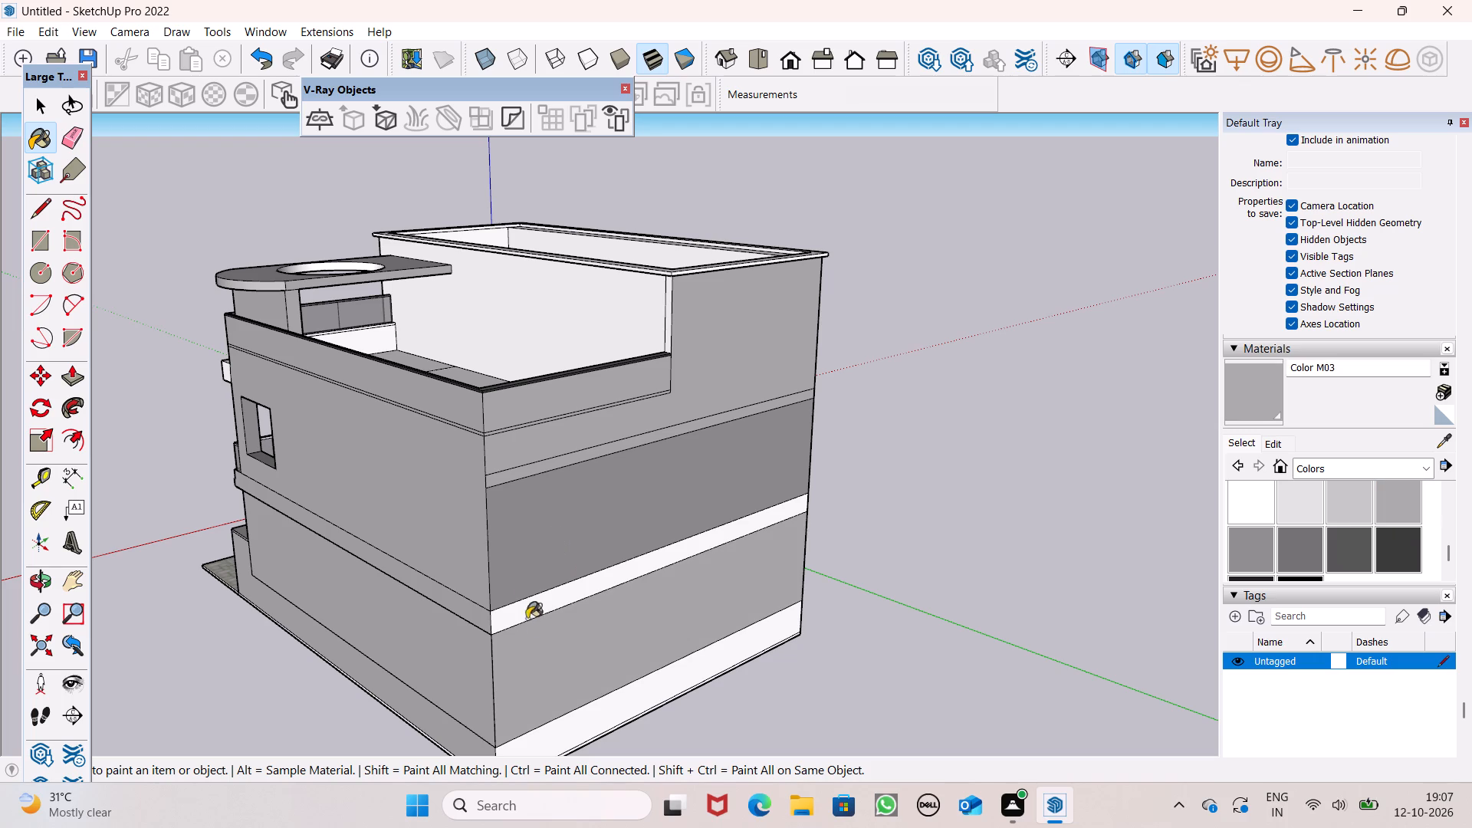
click(514, 593)
click(532, 615)
Paint the rear wall's base section and the thin white strip along its bottom edge with Color M03.
scroll(499, 531, down, 6)
middle_drag(541, 625, 331, 586)
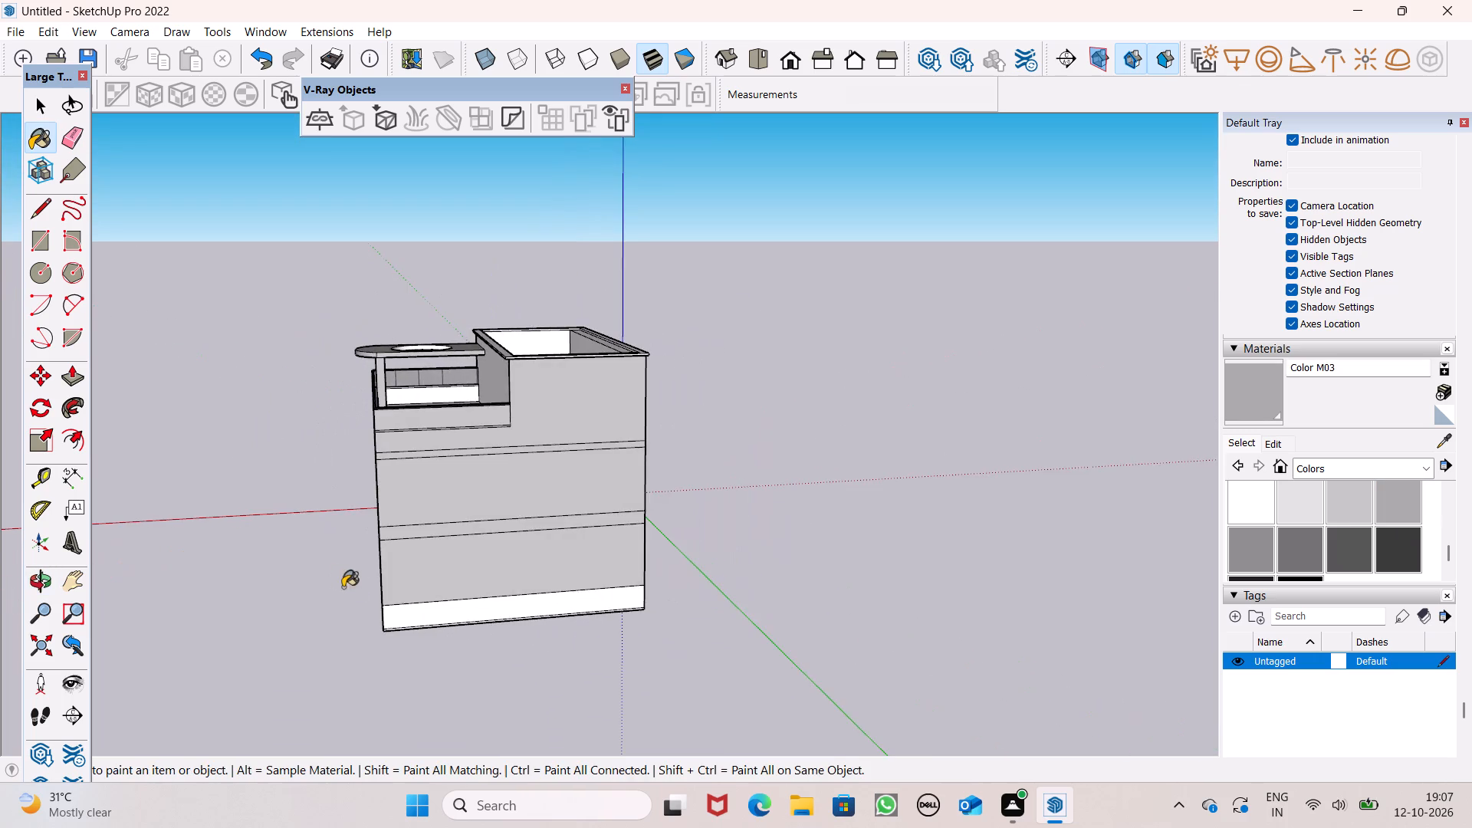
scroll(407, 644, up, 5)
click(412, 609)
scroll(419, 632, up, 12)
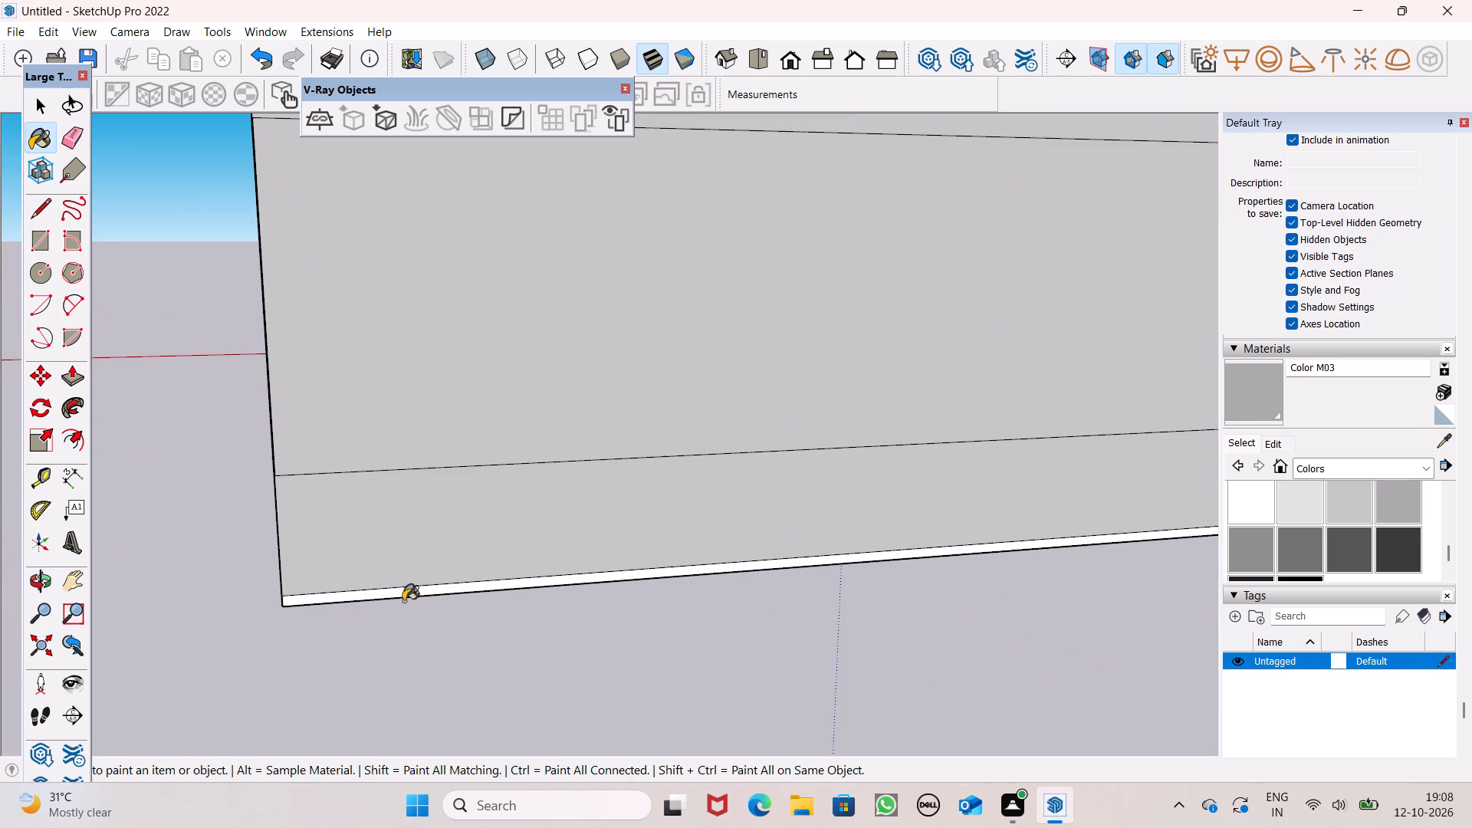
click(413, 585)
click(413, 593)
scroll(610, 507, down, 12)
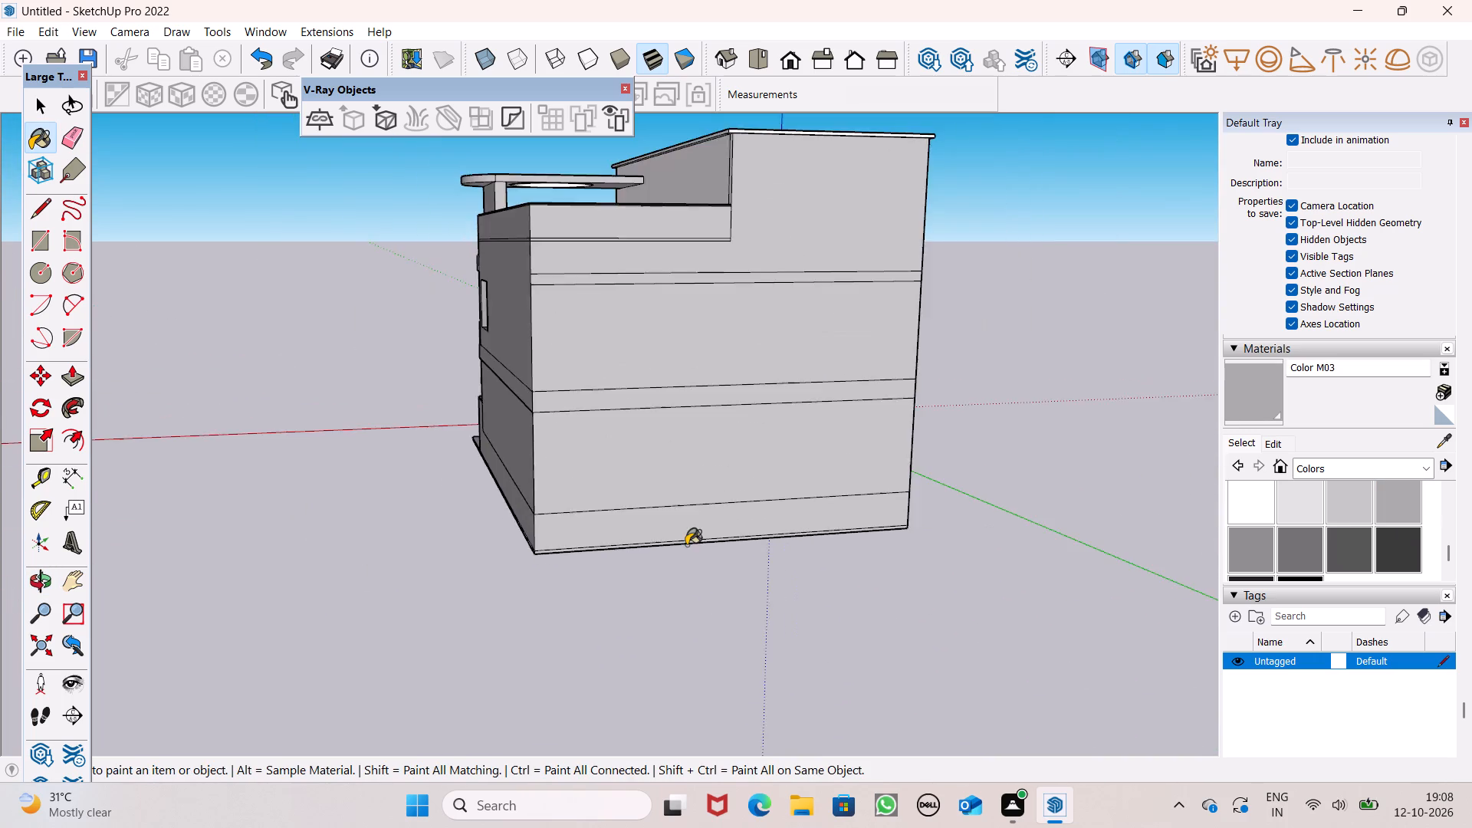
Erase the horizontal seam lines of the two floor bands across the rear wall.
middle_drag(721, 563, 931, 585)
click(80, 149)
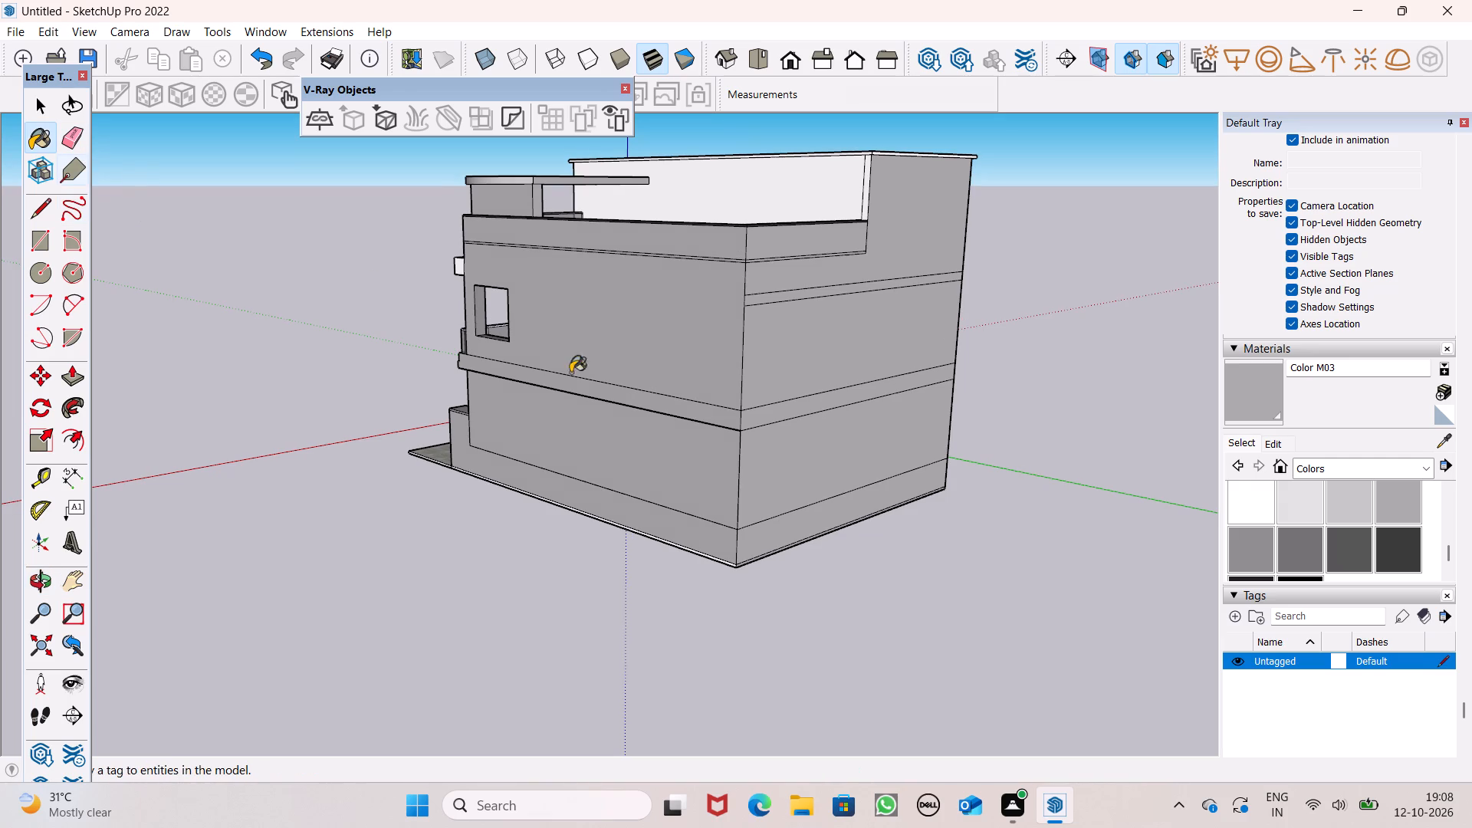
scroll(750, 426, up, 4)
click(666, 393)
click(666, 393)
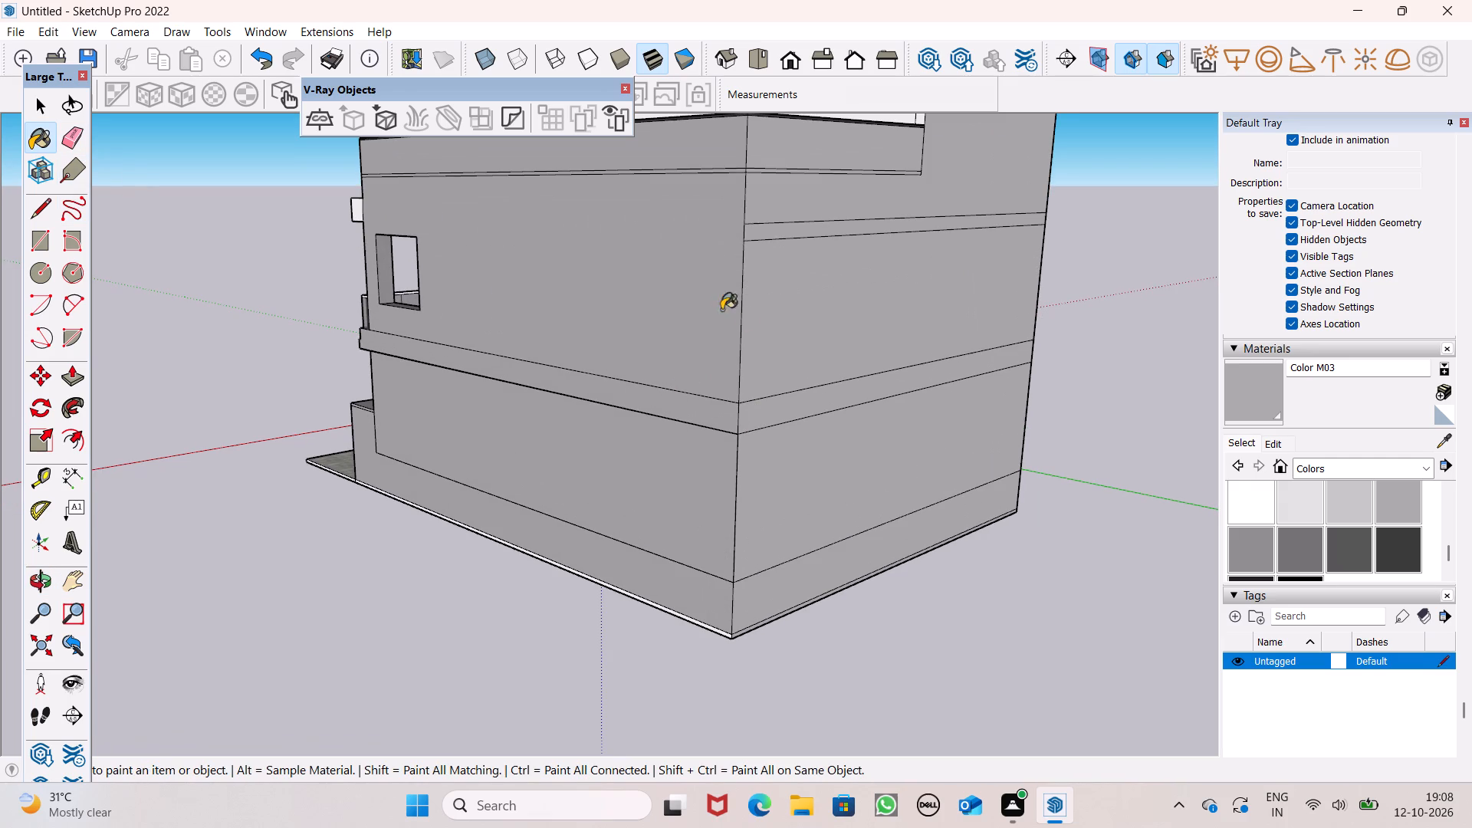
drag(799, 218, 809, 255)
drag(817, 217, 817, 234)
click(72, 143)
drag(829, 215, 838, 264)
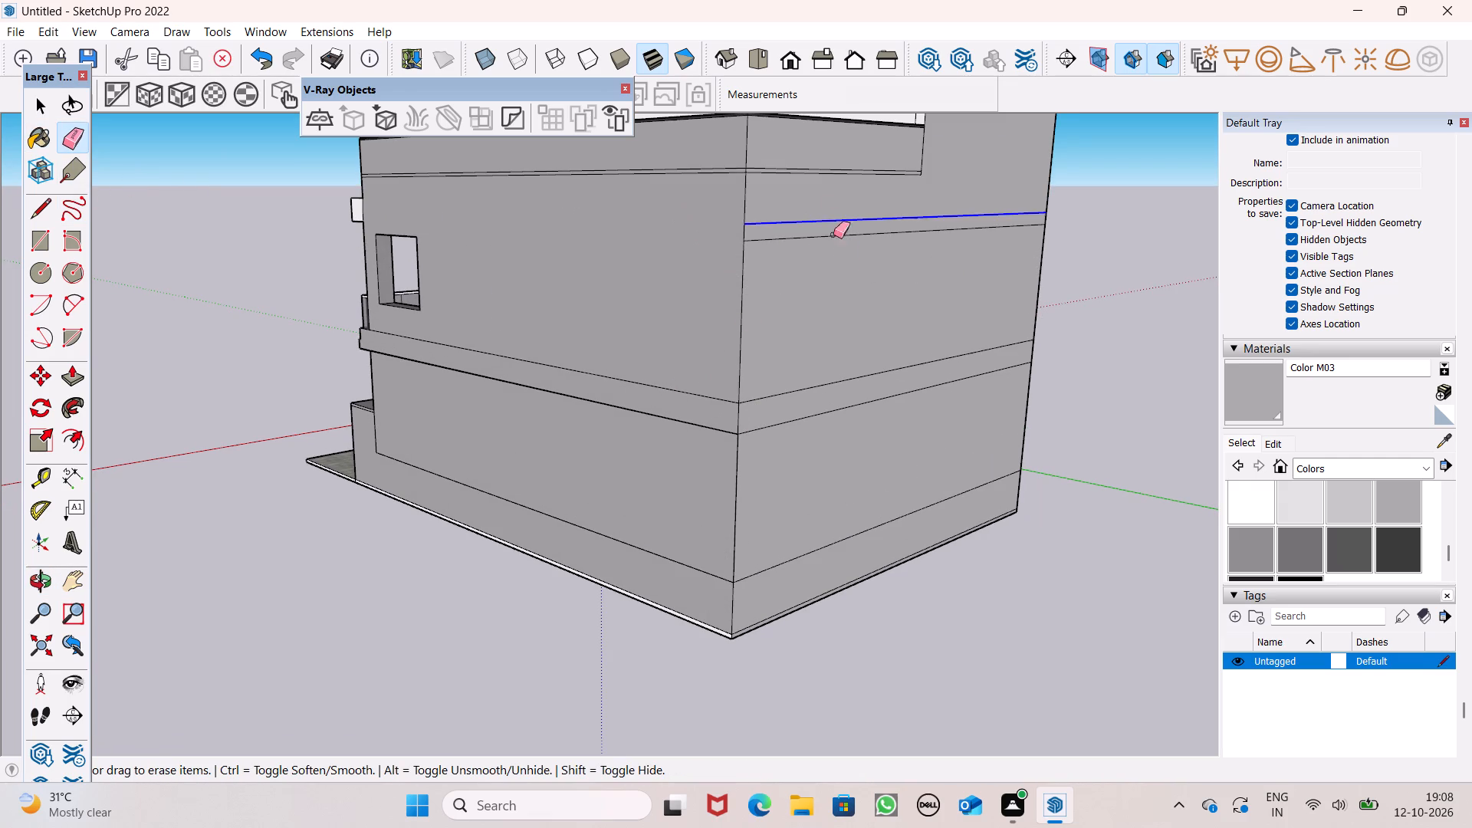
drag(824, 227, 824, 248)
scroll(848, 291, down, 6)
scroll(904, 402, up, 6)
drag(757, 351, 771, 397)
Erase the side wall's upper band line, the base lines on the rear and side walls, and the short leftover edge near the front.
drag(700, 361, 700, 374)
drag(700, 379, 698, 386)
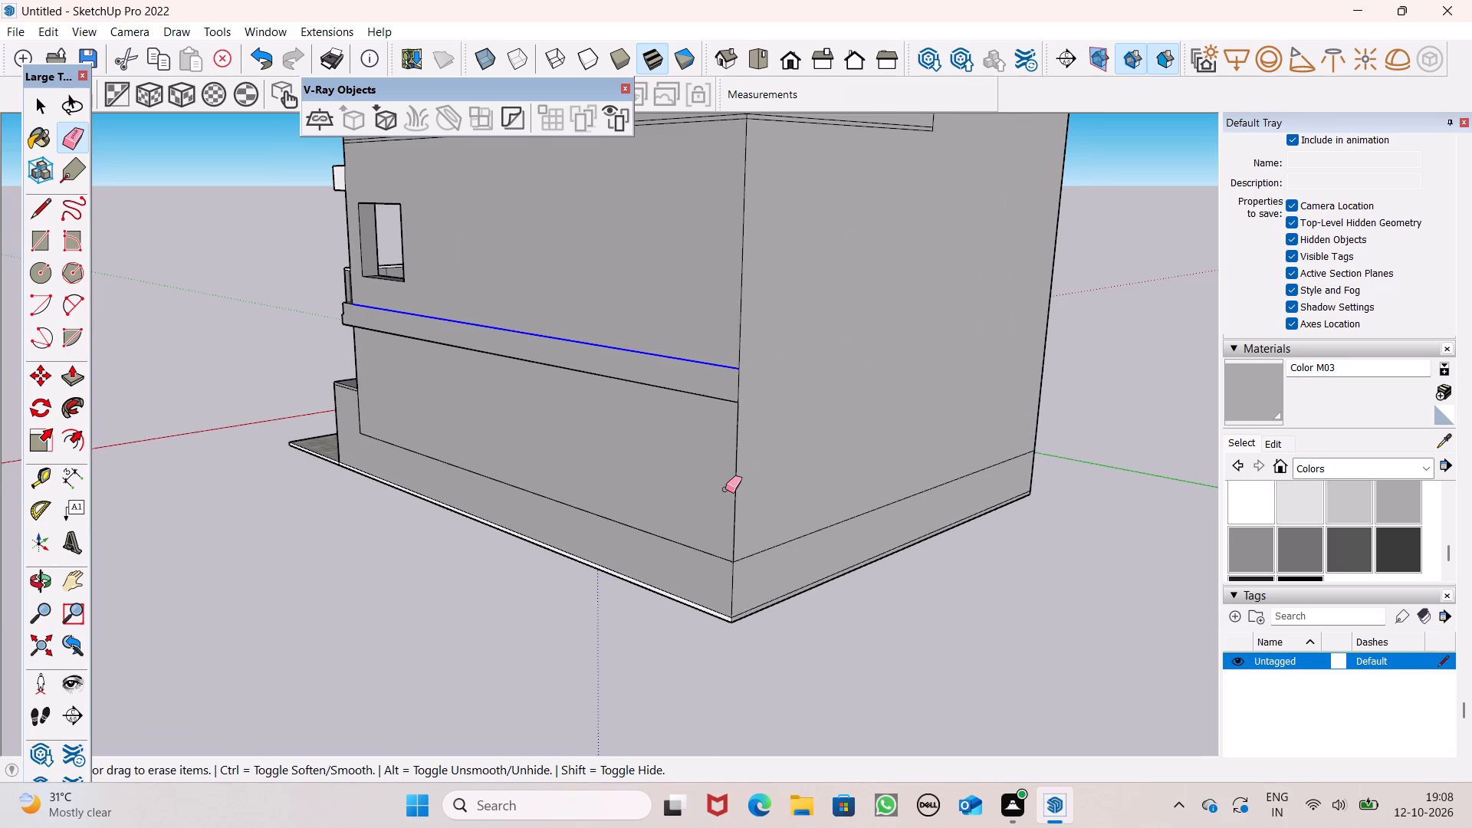
scroll(752, 539, up, 3)
drag(777, 540, 770, 550)
drag(653, 535, 649, 558)
scroll(639, 484, down, 5)
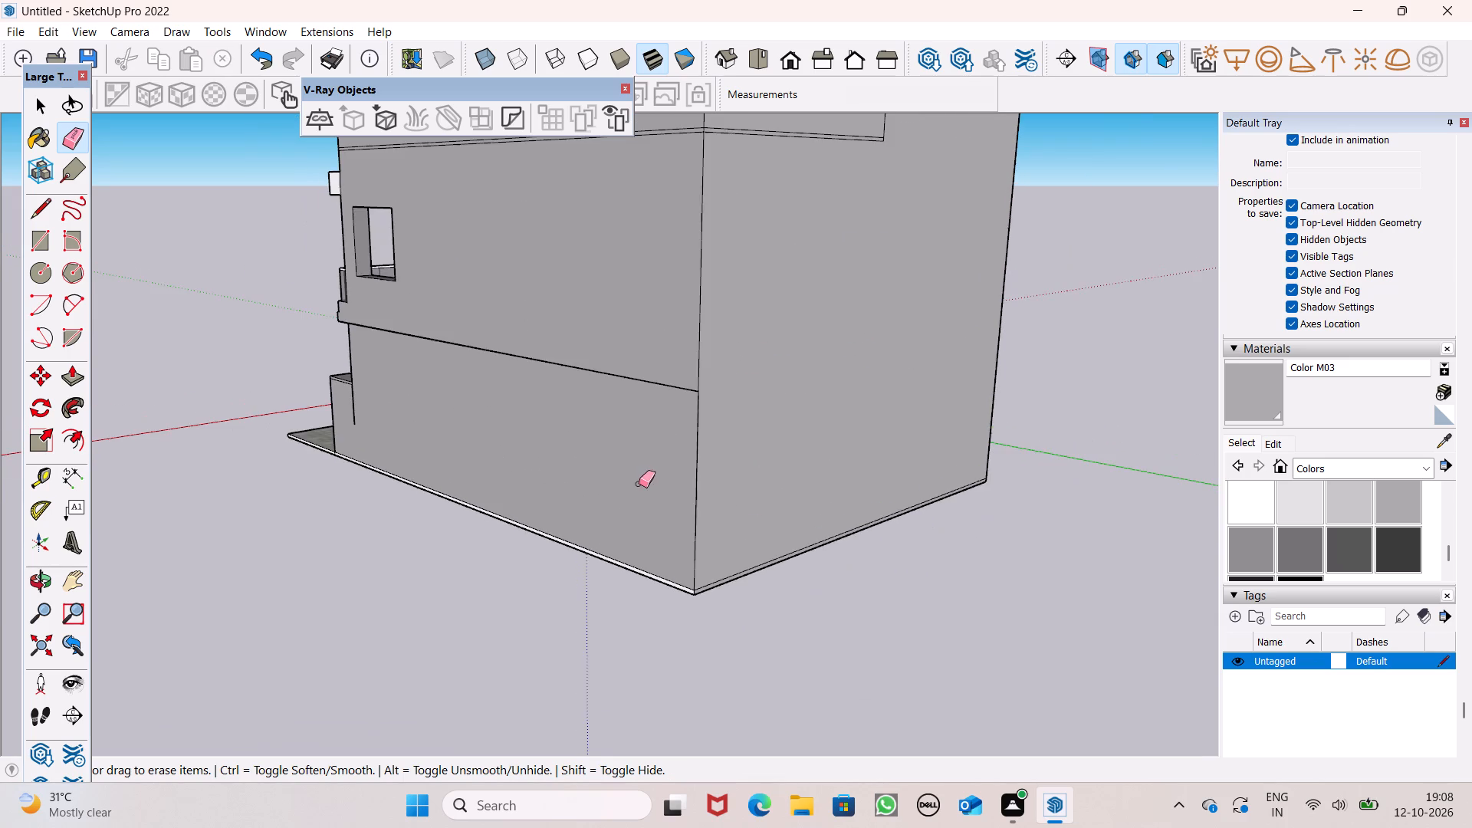
scroll(314, 446, up, 6)
drag(426, 399, 391, 404)
scroll(511, 465, down, 7)
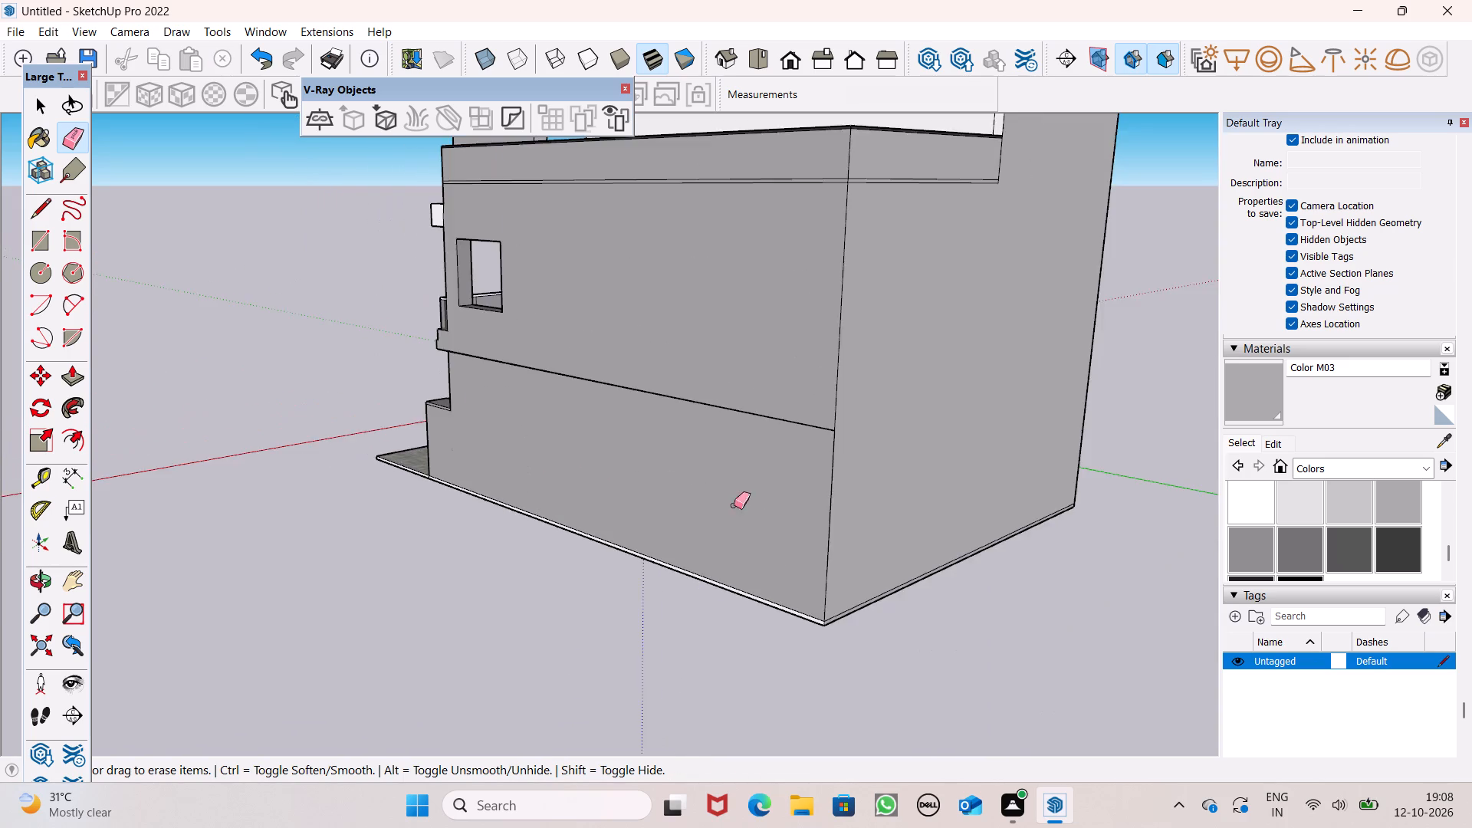
scroll(744, 518, down, 6)
Paint the two white floor bands and the ground-storey section of the opposite long side wall with Color M03.
middle_drag(497, 536, 367, 795)
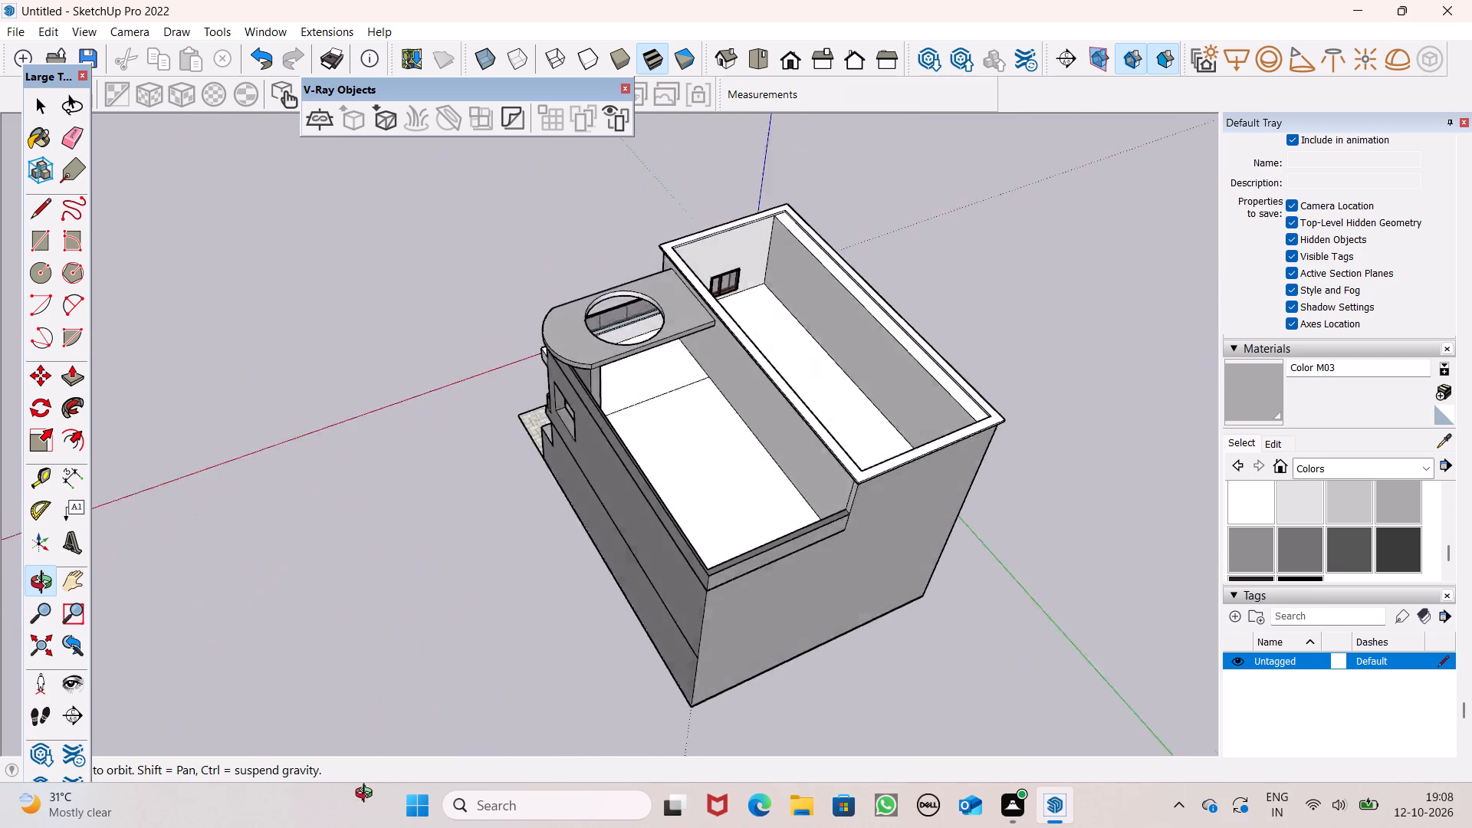
middle_drag(367, 795, 276, 695)
scroll(681, 445, up, 1)
scroll(491, 224, up, 1)
scroll(874, 268, down, 4)
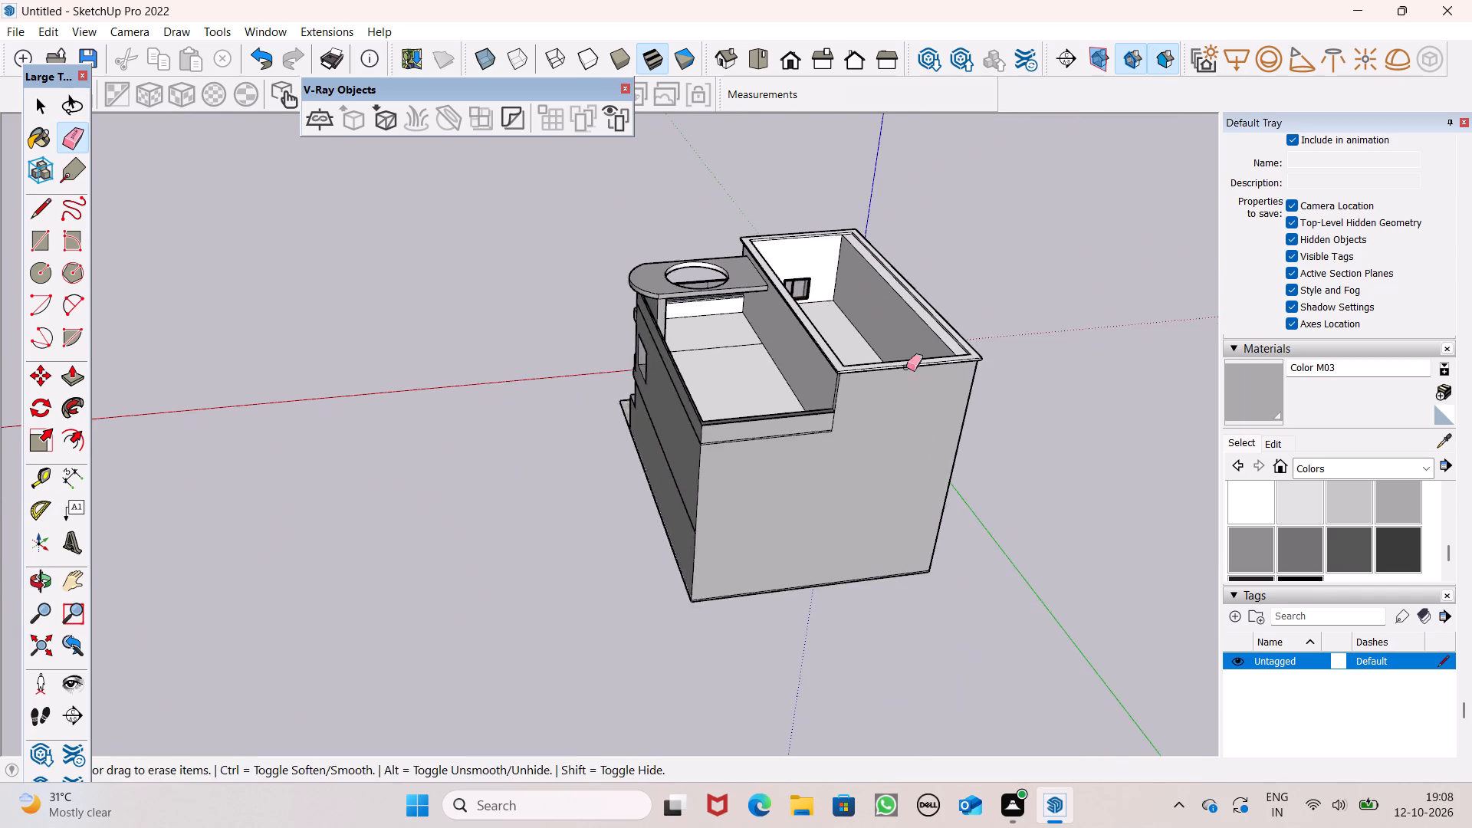
middle_drag(931, 393, 790, 268)
scroll(1026, 497, up, 1)
middle_drag(1026, 497, 511, 553)
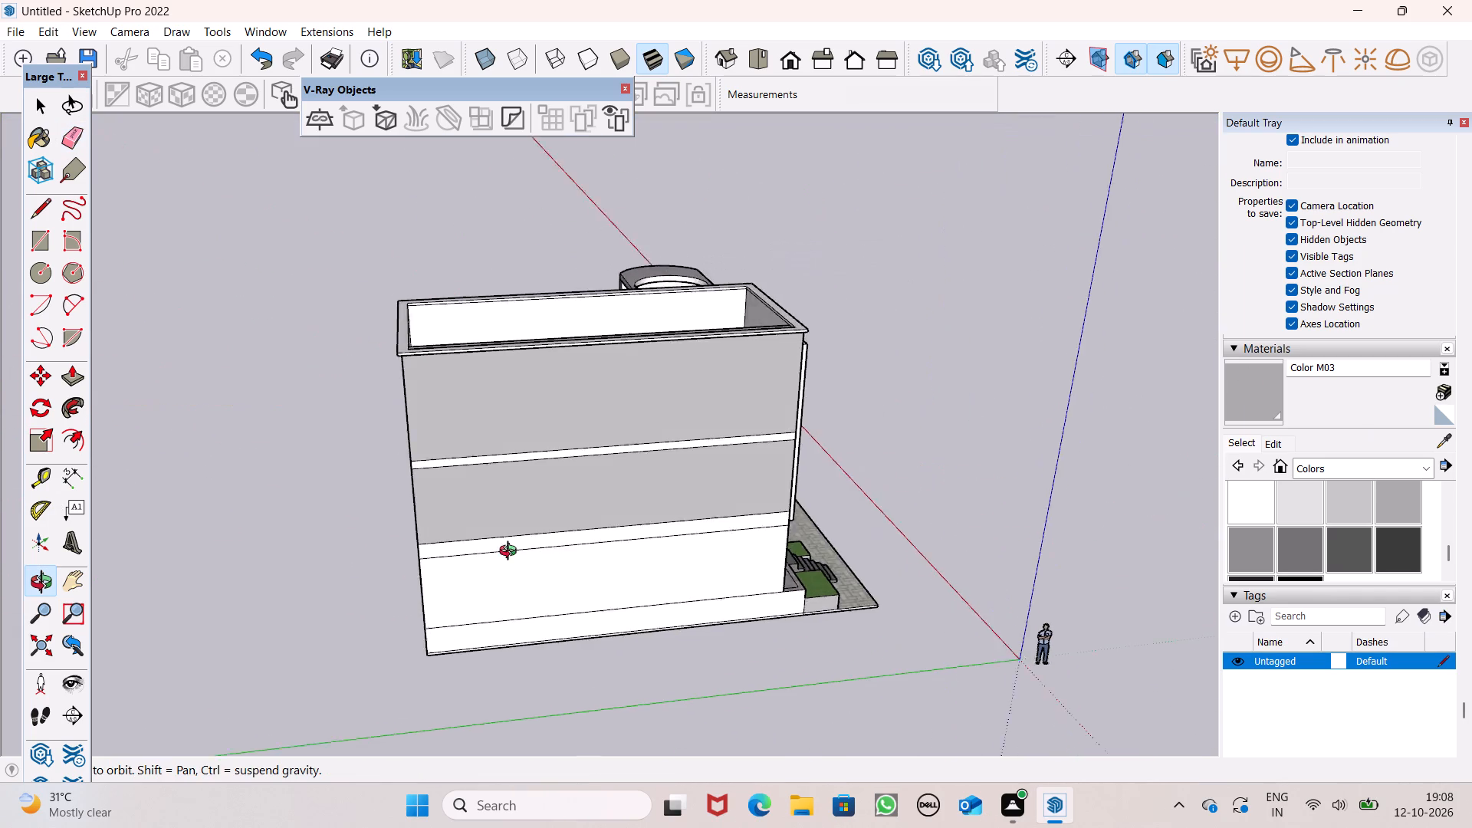
middle_drag(511, 553, 577, 535)
scroll(1418, 525, up, 1)
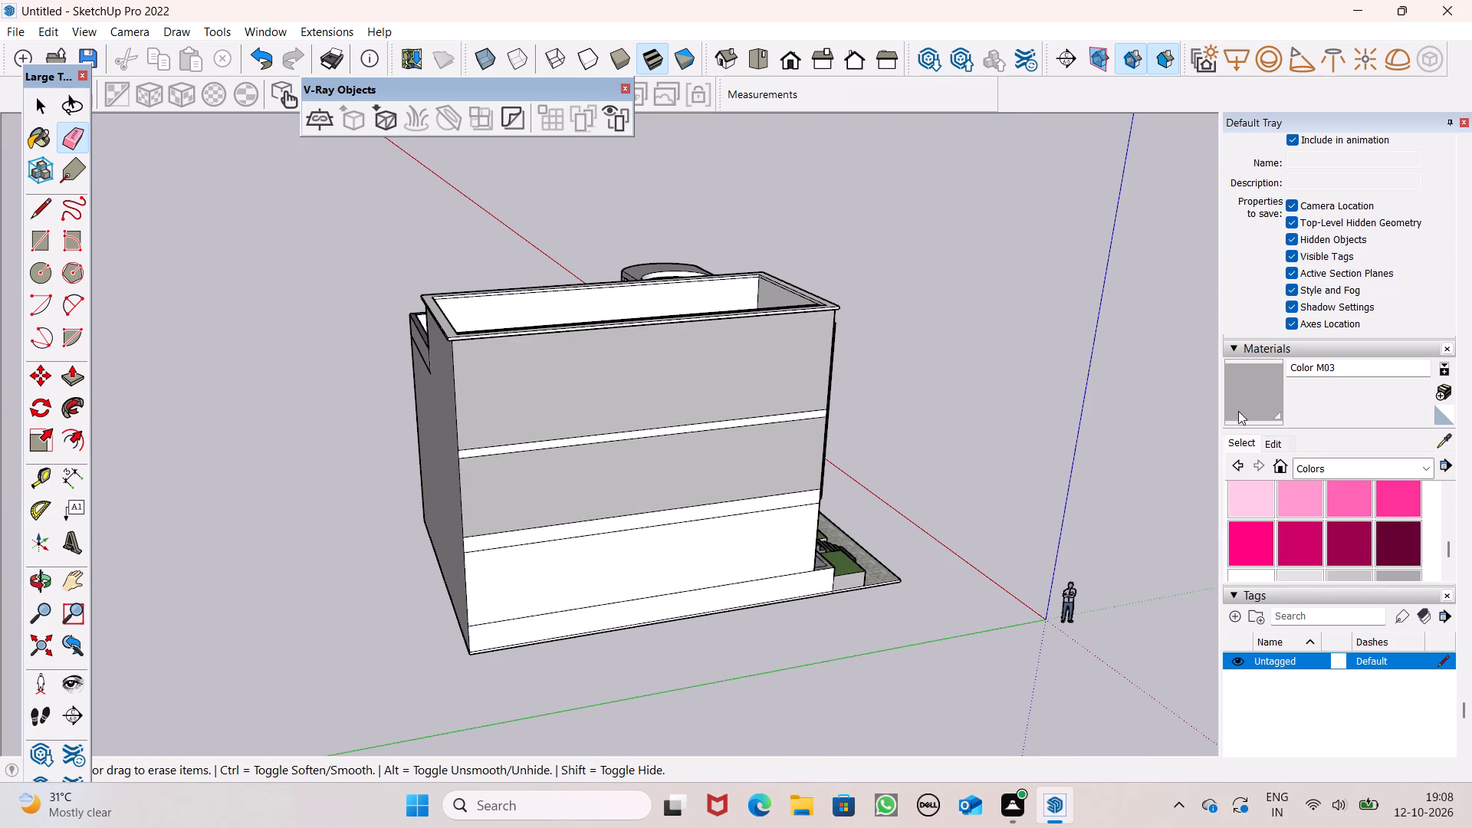
click(1237, 406)
scroll(491, 527, up, 6)
click(492, 389)
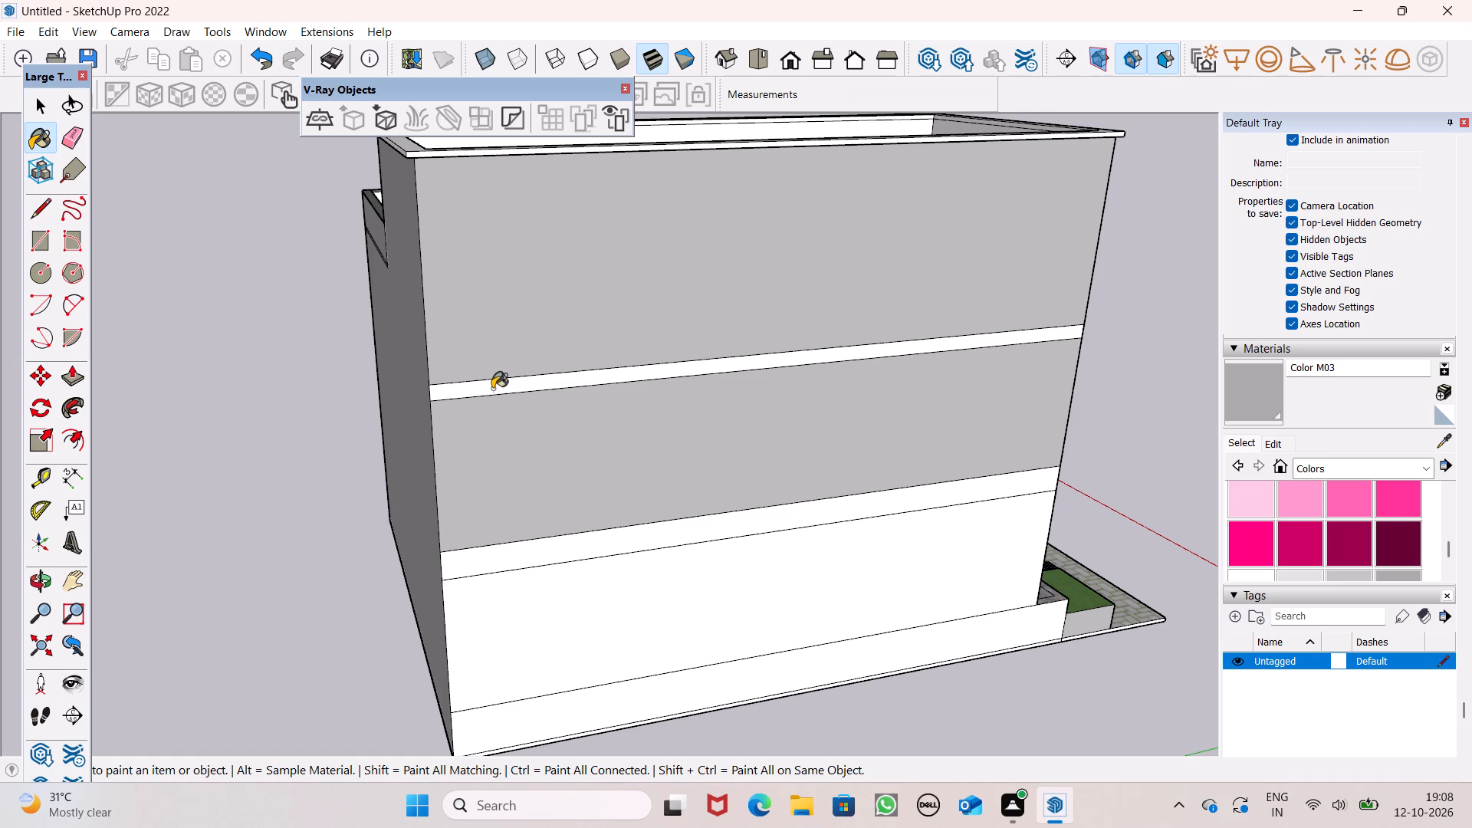
click(547, 542)
click(590, 475)
click(682, 582)
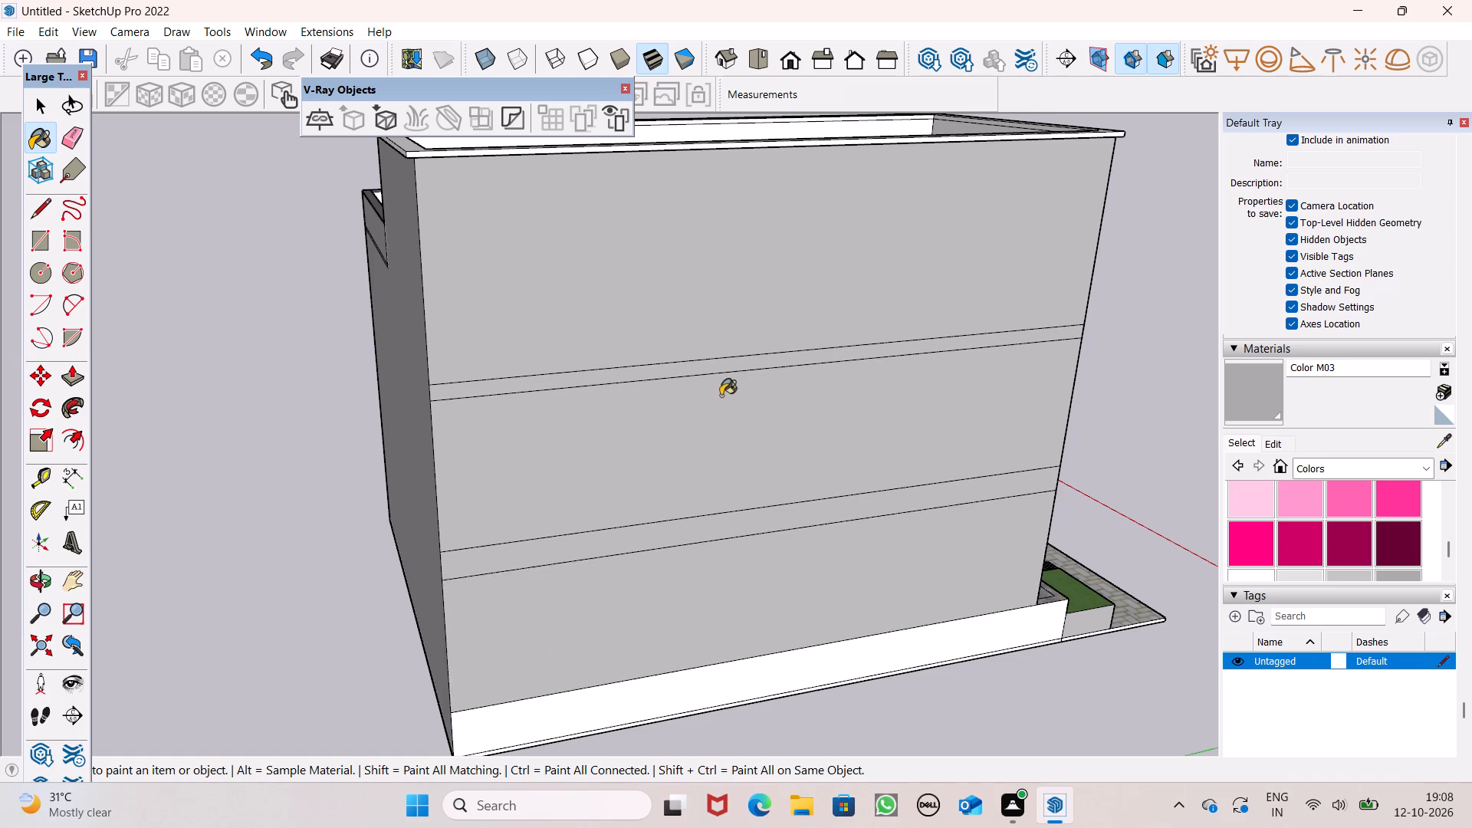
Paint the base section and thin bottom edge strip of the same long side wall with Color M03.
scroll(721, 395, down, 6)
middle_drag(813, 684, 808, 583)
scroll(808, 669, up, 1)
scroll(550, 573, up, 5)
click(578, 504)
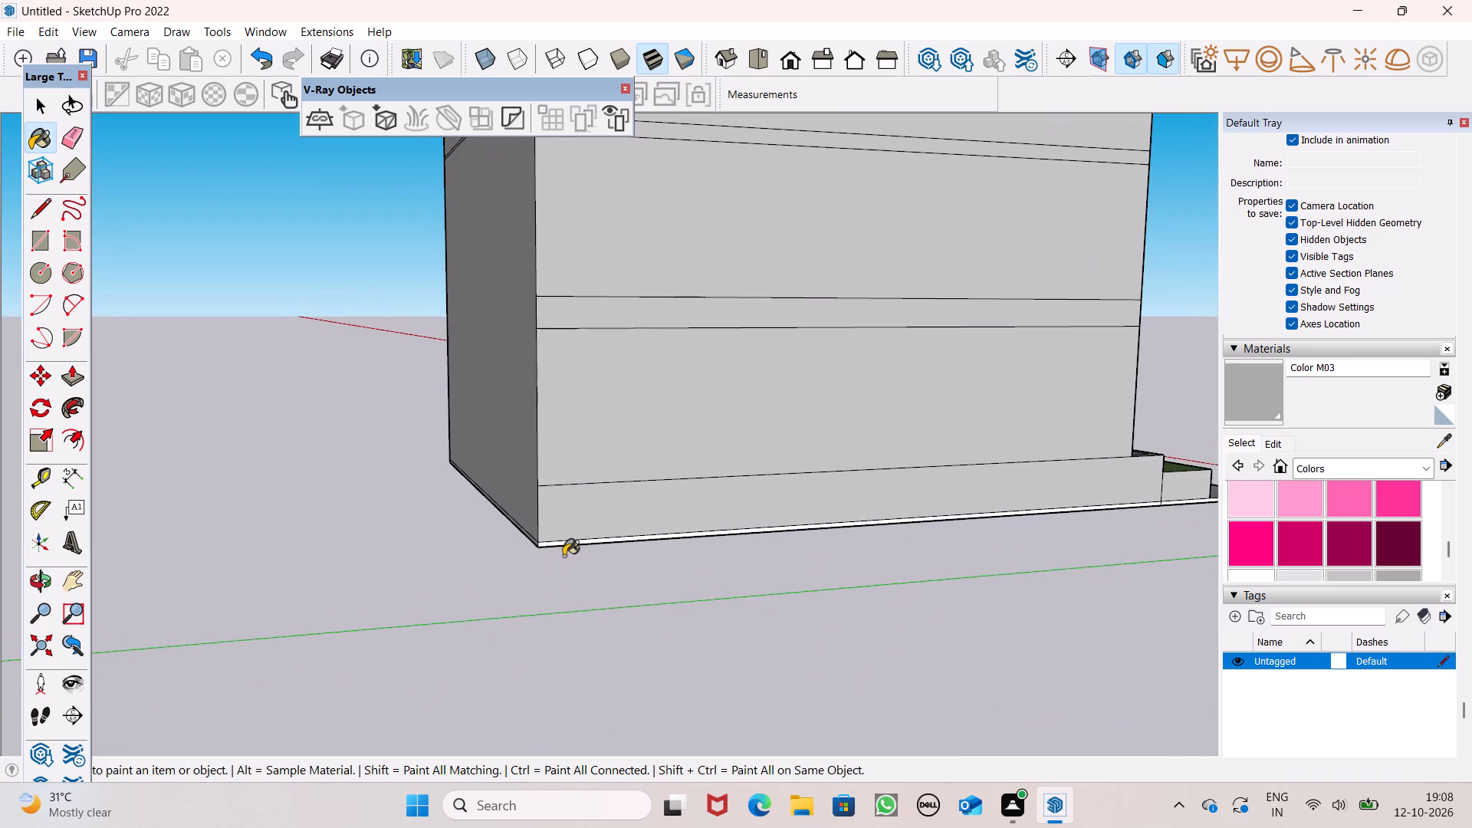
scroll(563, 556, up, 4)
click(573, 534)
scroll(664, 432, down, 9)
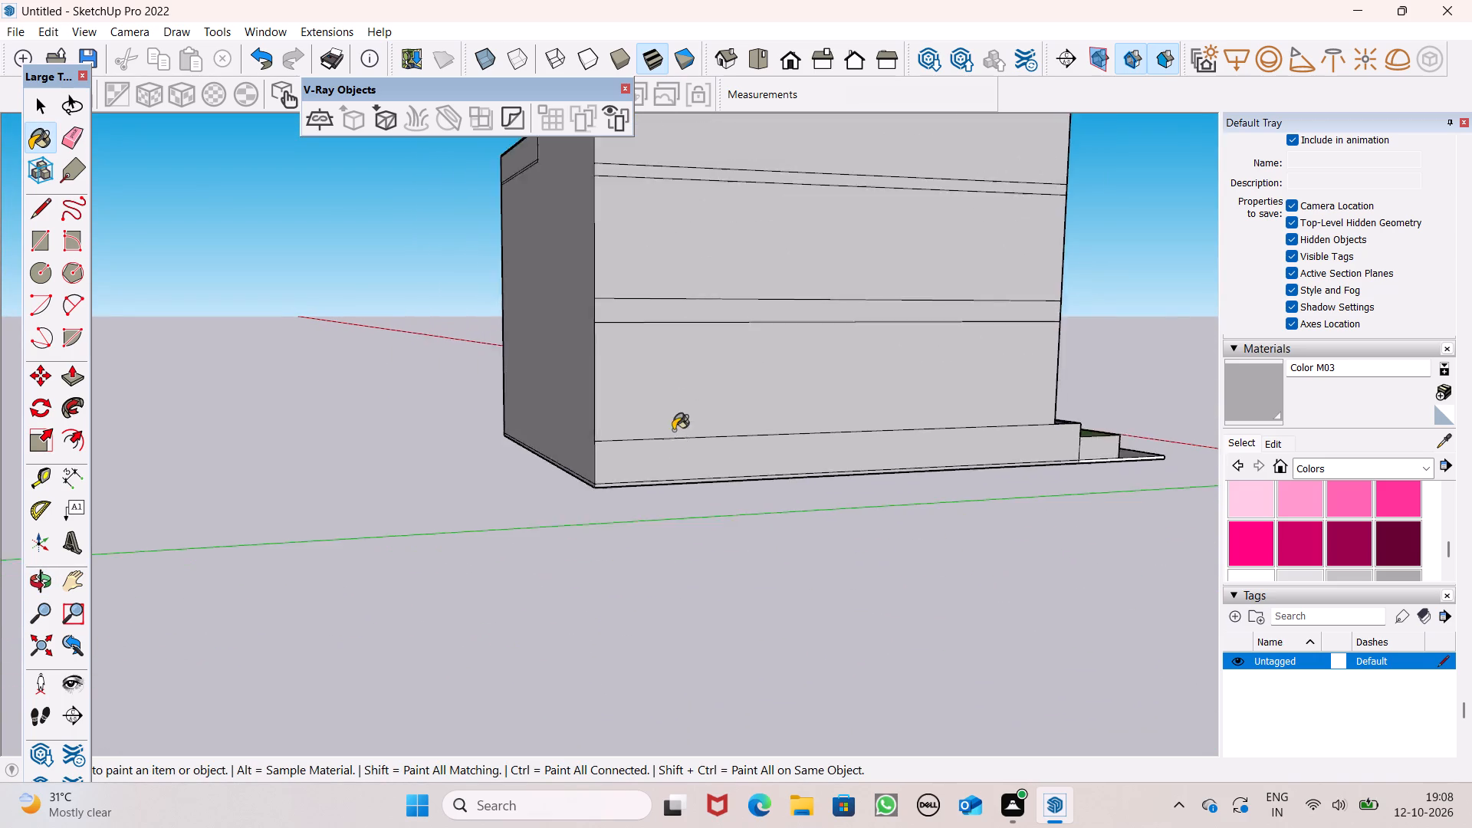
Erase the horizontal floor-band and base lines across the newly painted long side wall.
scroll(673, 430, down, 3)
middle_drag(683, 465, 665, 636)
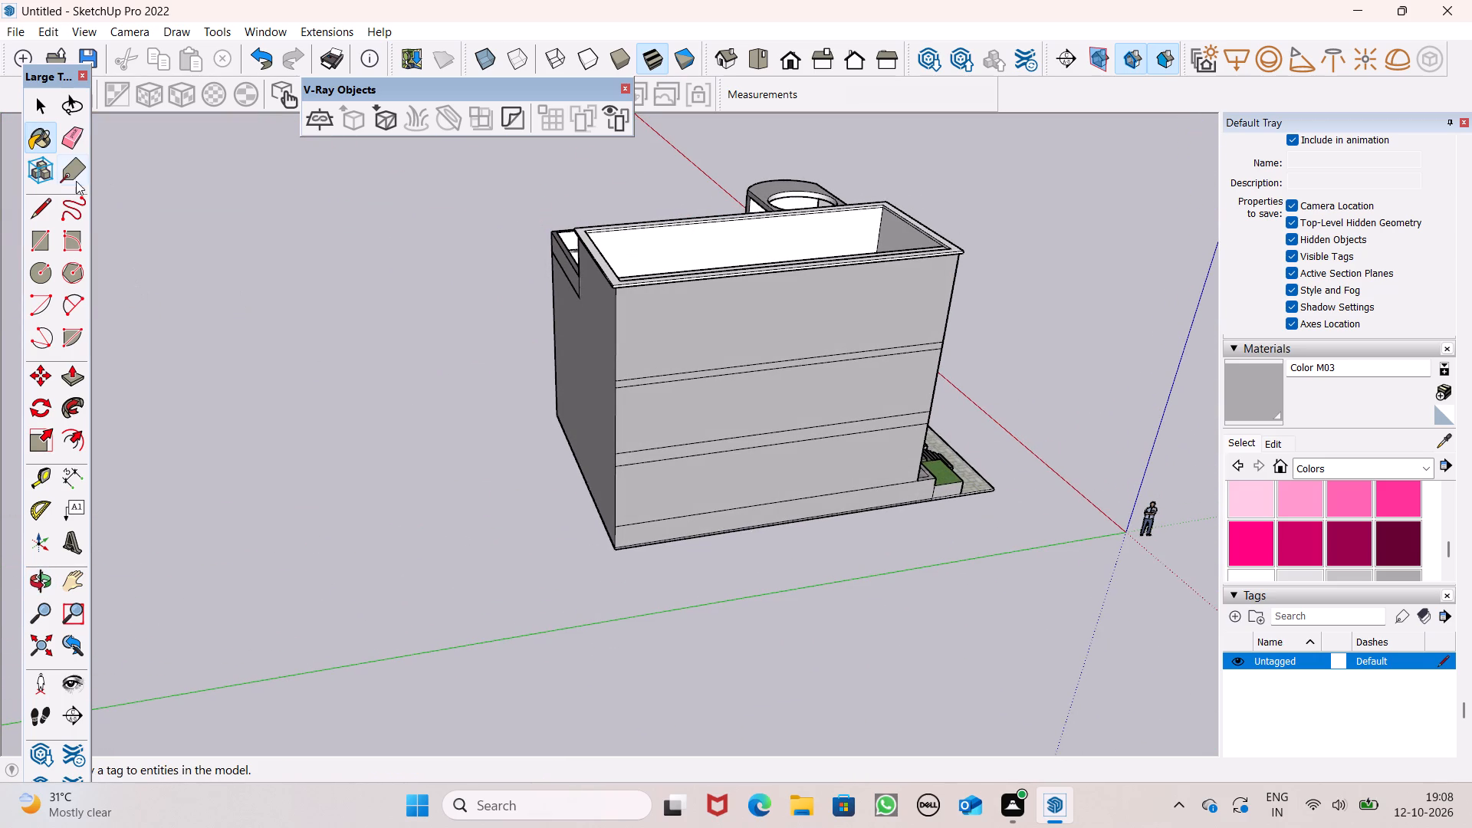
click(65, 147)
drag(701, 370, 703, 380)
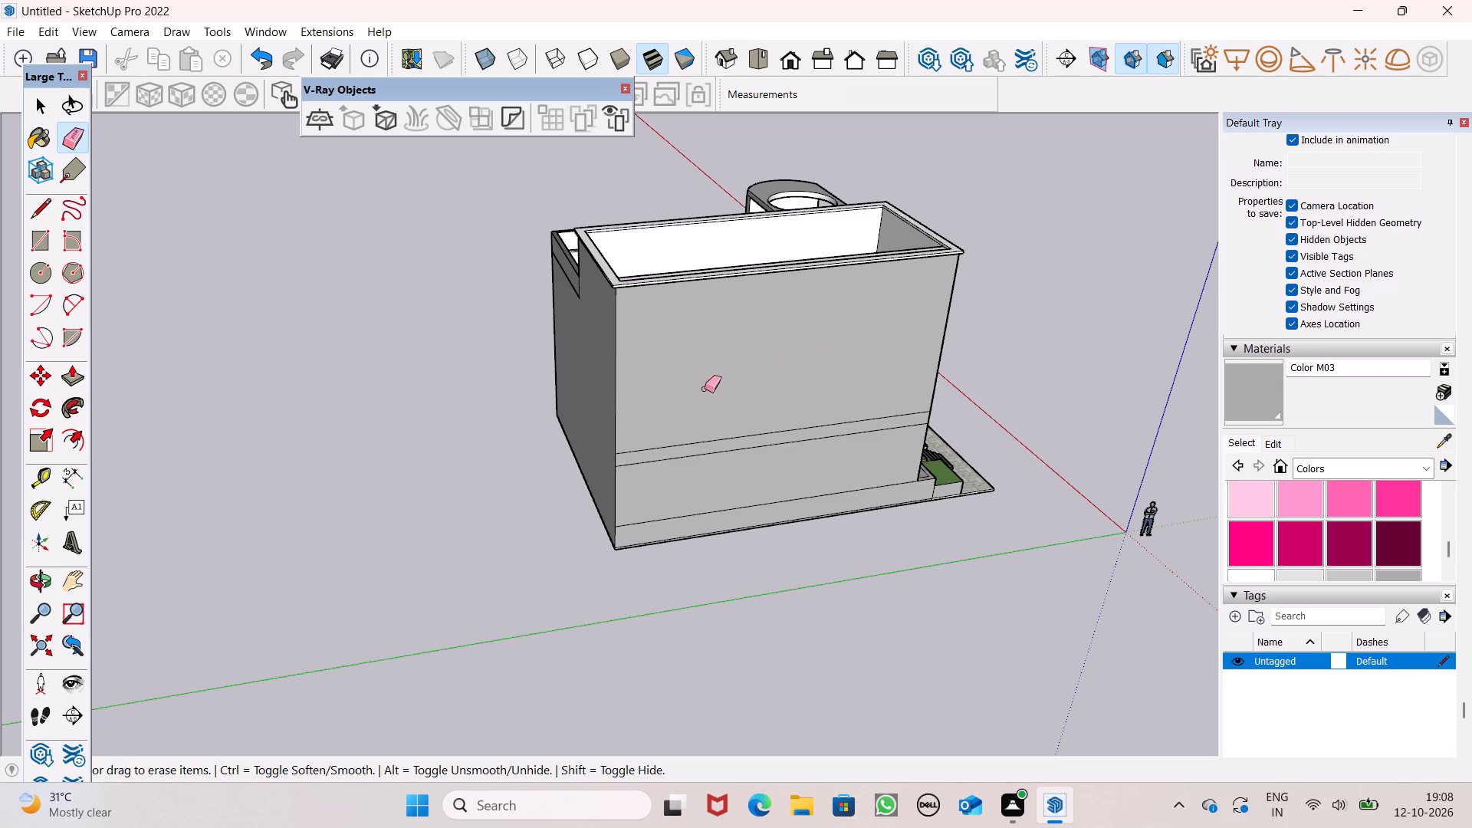
drag(722, 435, 732, 472)
click(741, 506)
Inspect the roof, terrace and parapets from above and from the rear.
middle_drag(844, 478, 894, 672)
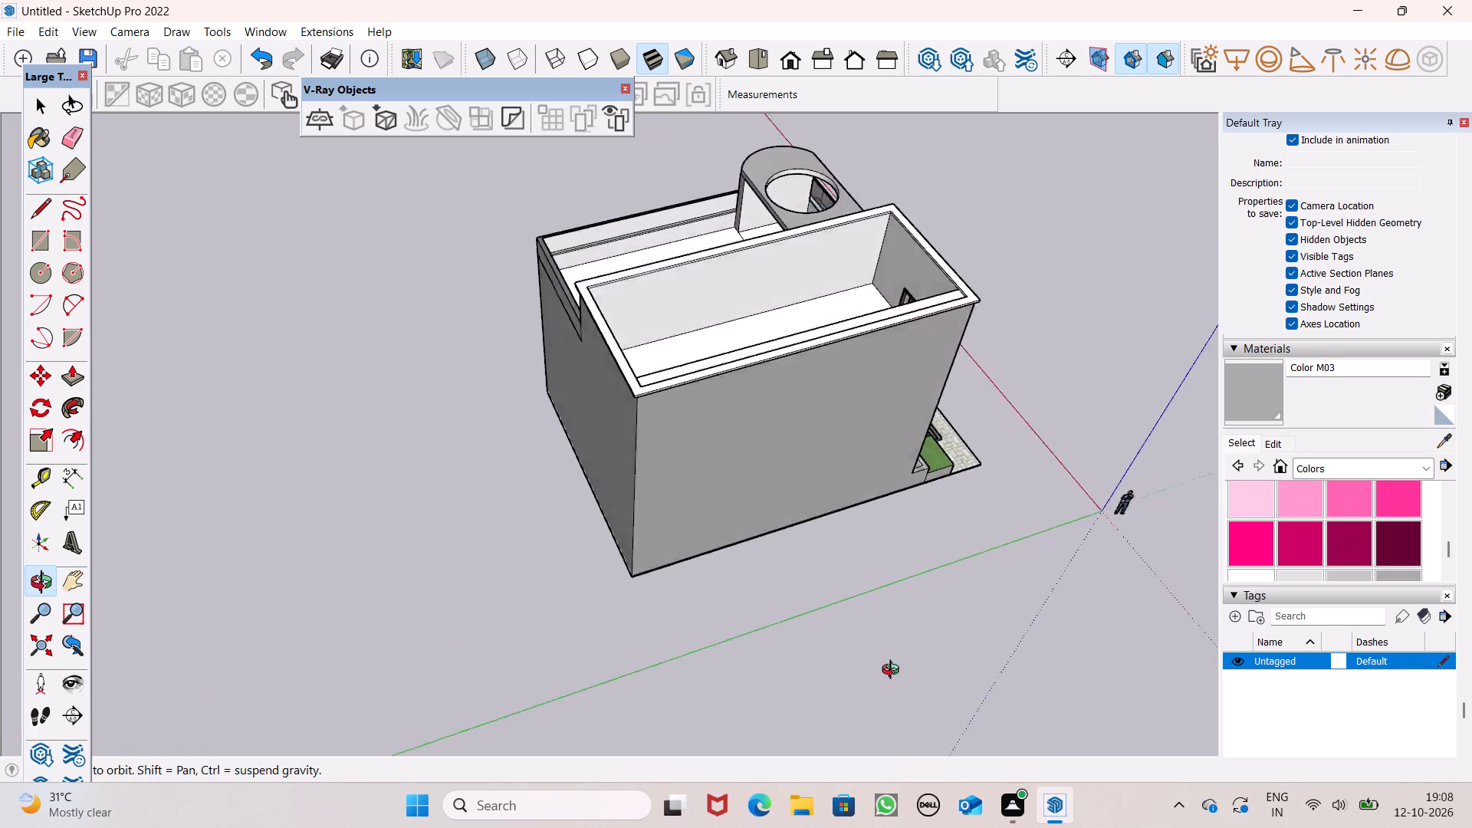
middle_drag(894, 672, 1207, 750)
scroll(1139, 667, up, 1)
scroll(674, 637, down, 2)
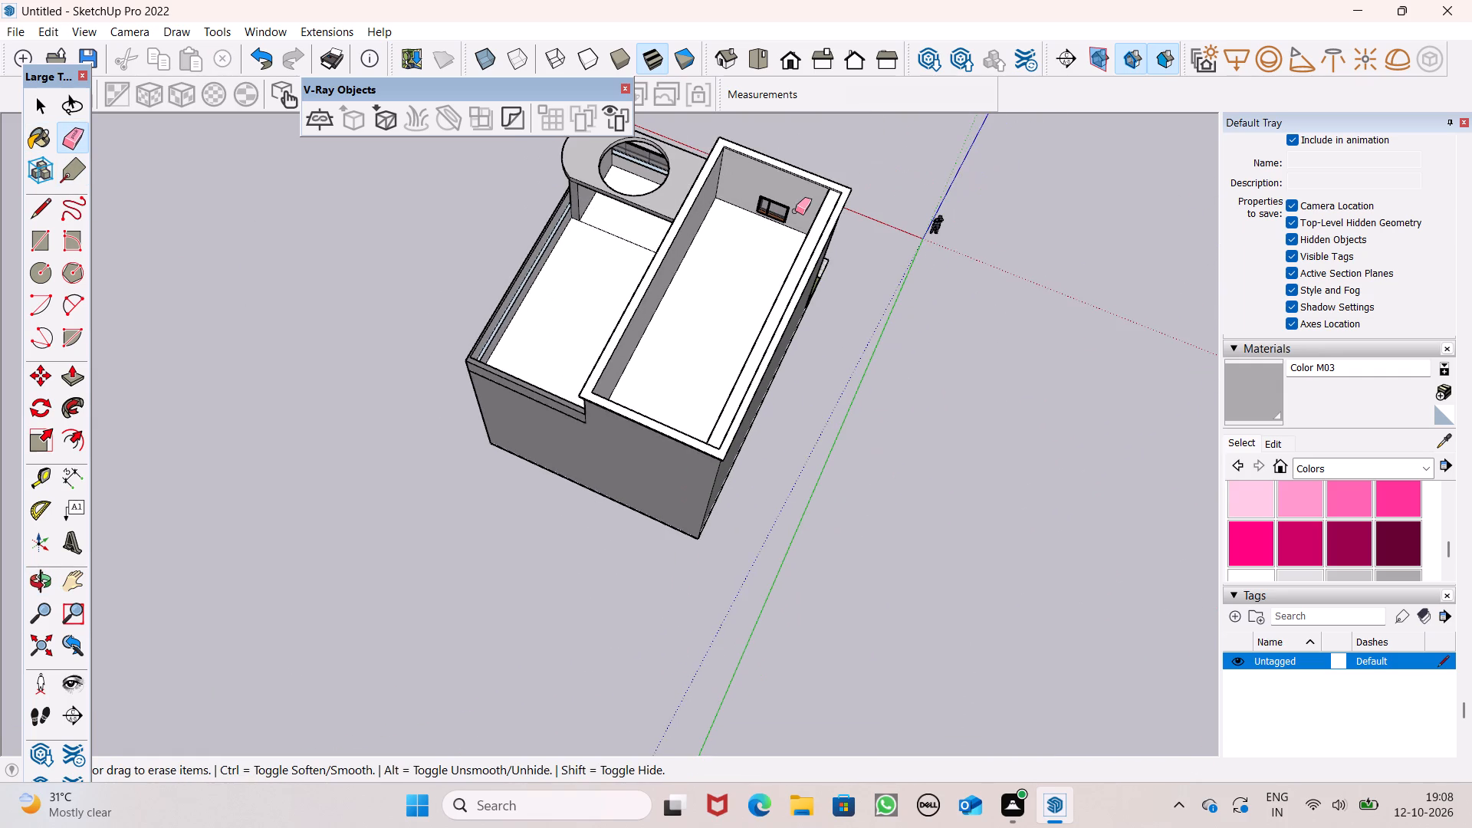
scroll(795, 208, up, 1)
scroll(795, 208, down, 1)
scroll(795, 208, up, 2)
scroll(826, 293, up, 1)
middle_drag(823, 293, 1092, 145)
scroll(1030, 282, up, 1)
scroll(1030, 282, down, 1)
scroll(1029, 284, up, 1)
scroll(1029, 284, down, 1)
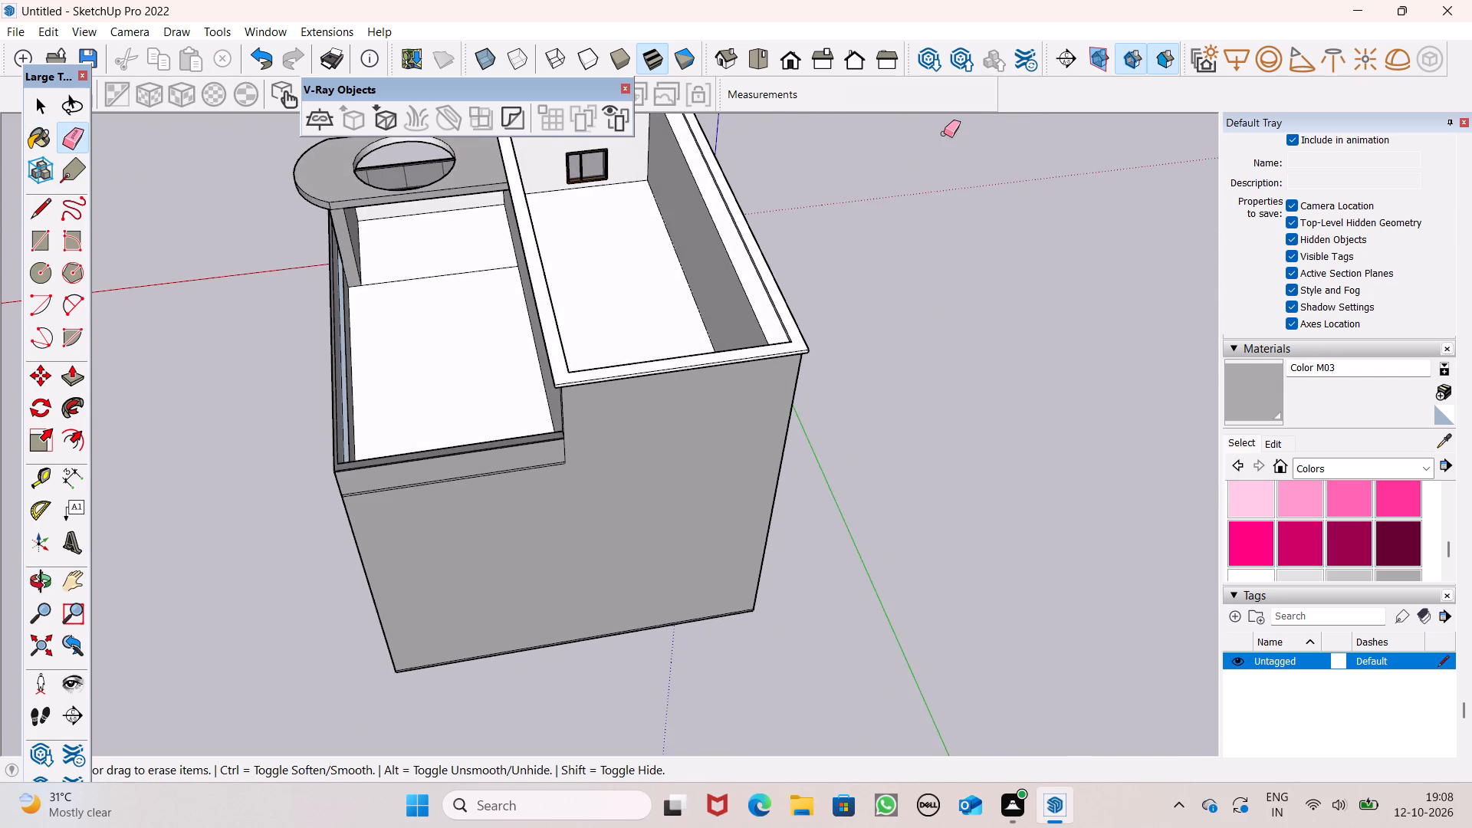
scroll(914, 470, down, 2)
scroll(777, 177, up, 6)
scroll(804, 354, up, 1)
Push/Pull the inner face of the high roof parapet along the long side wall outward about 1' 10 1/2".
middle_drag(794, 374, 215, 352)
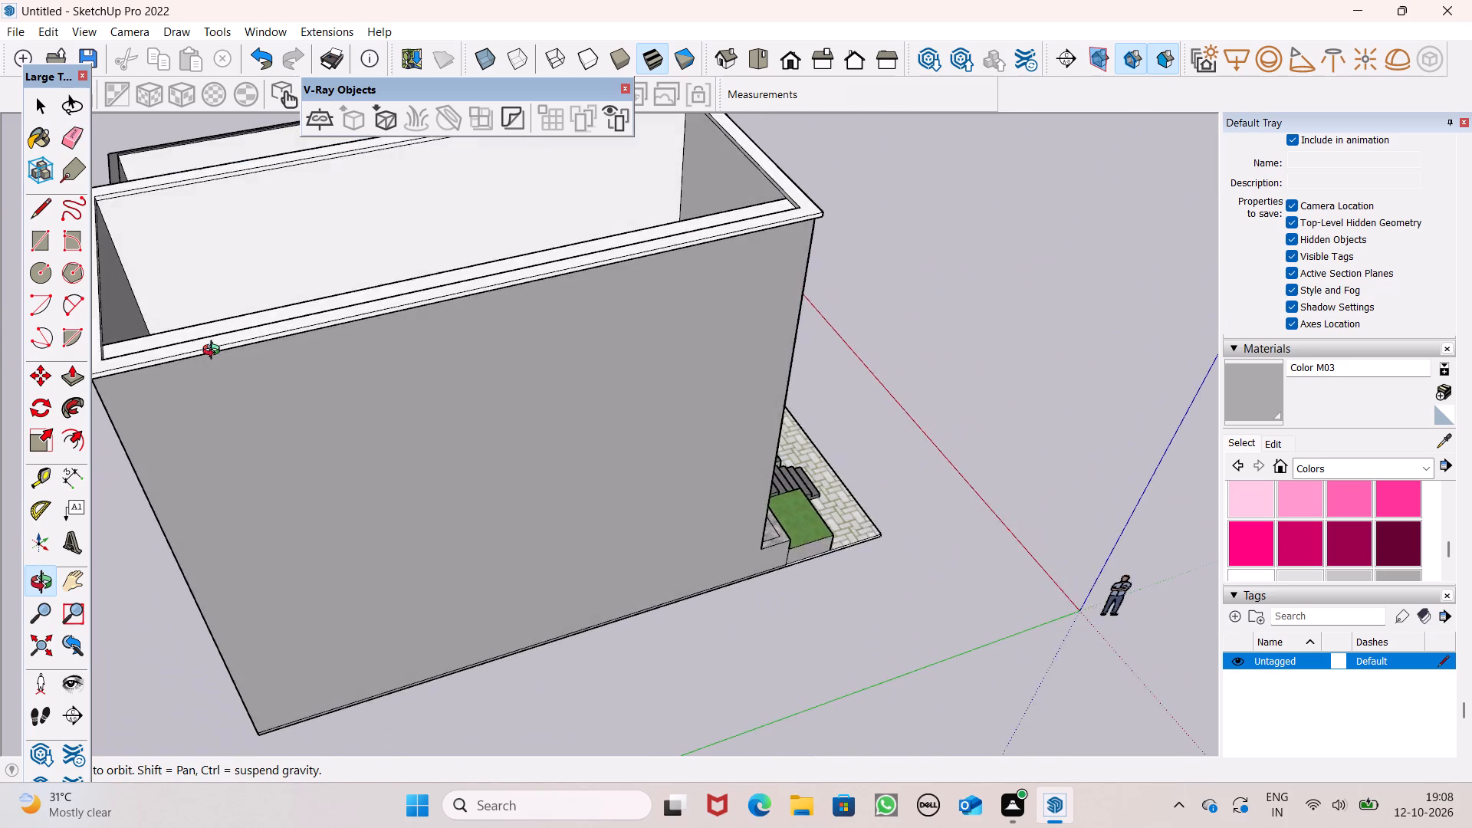
middle_drag(215, 352, 1469, 497)
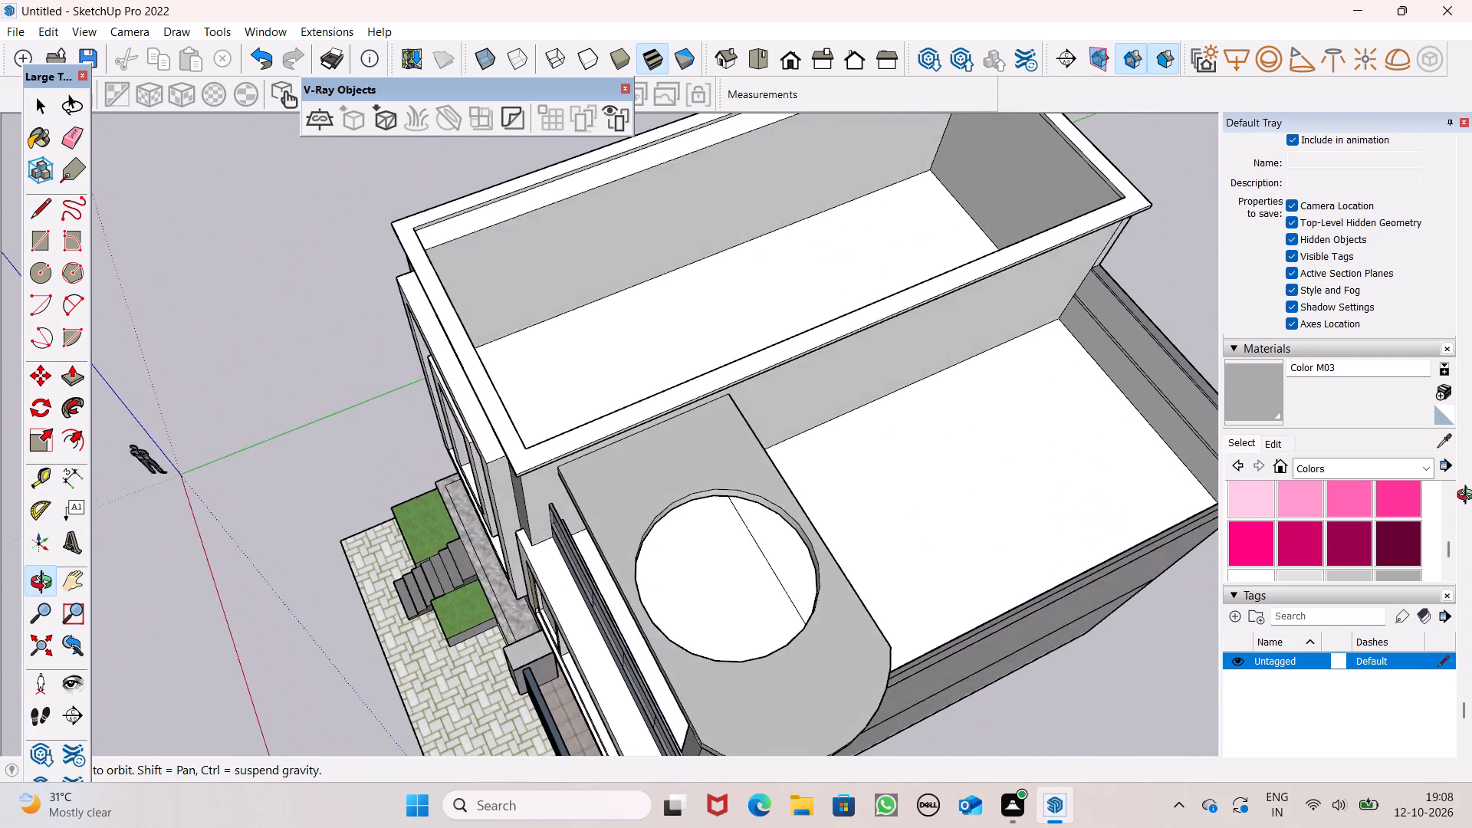
middle_drag(1469, 497, 1471, 586)
click(82, 387)
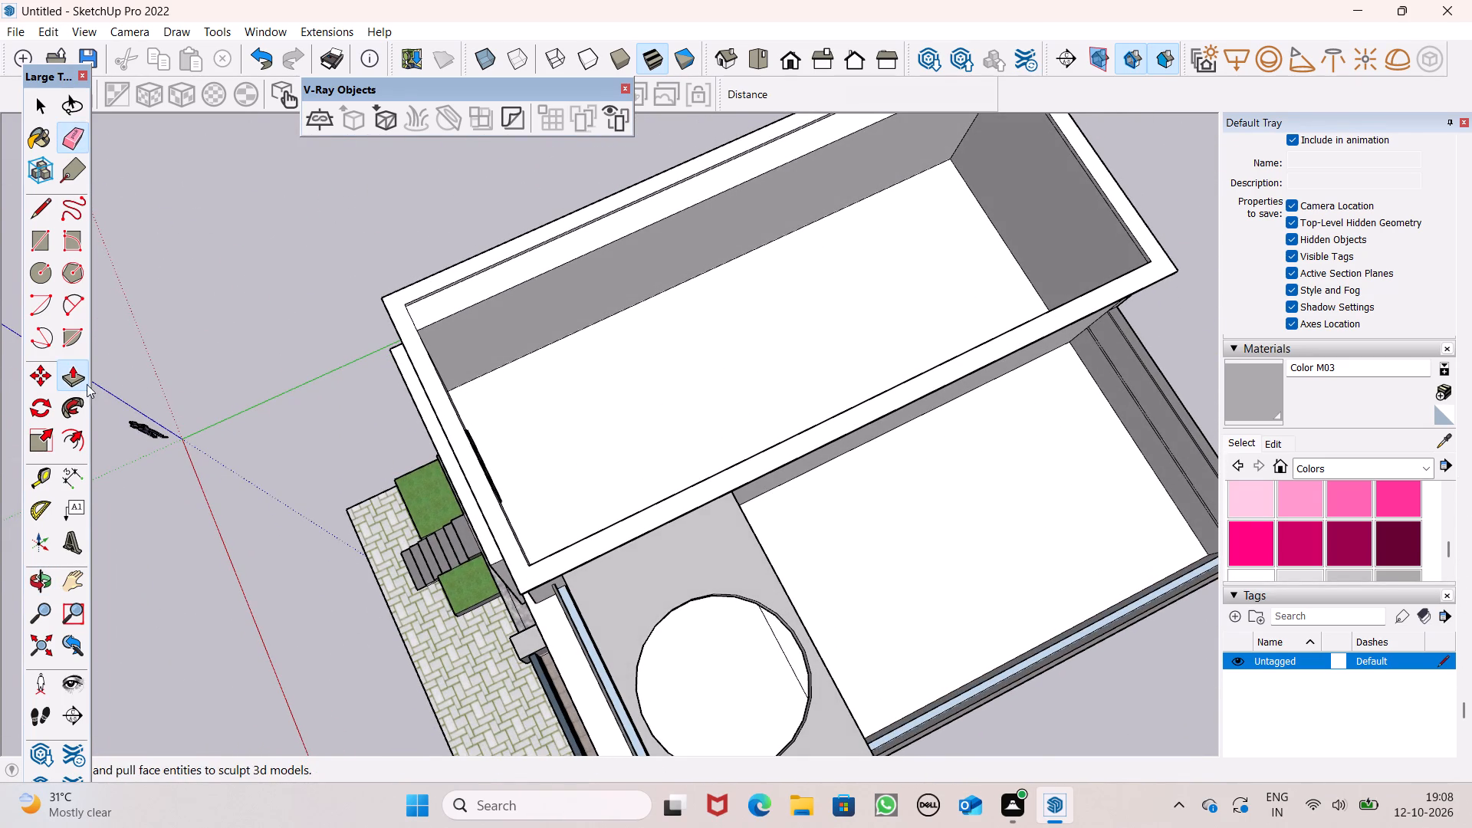
scroll(519, 309, up, 4)
drag(491, 322, 417, 262)
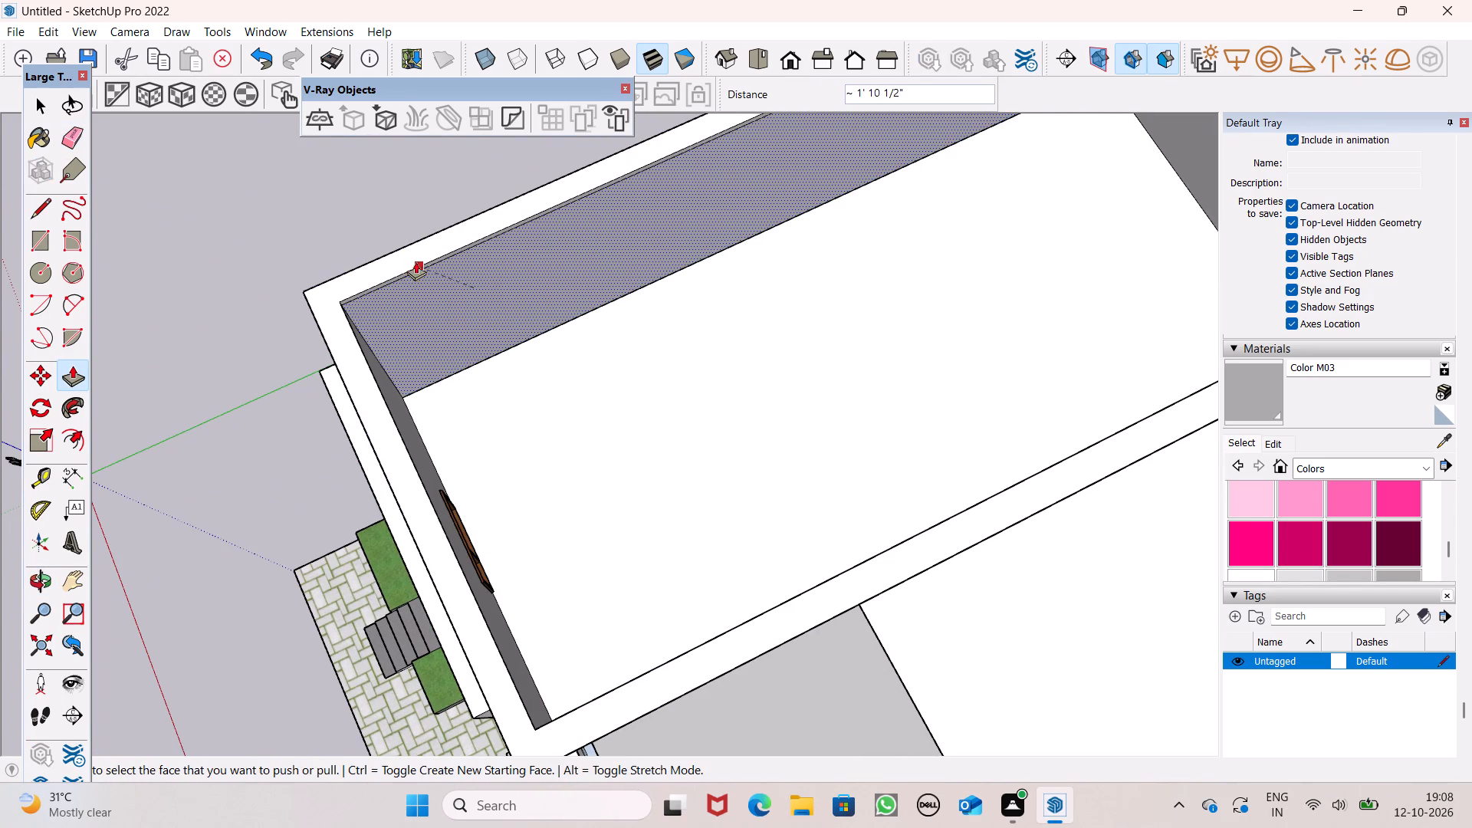
scroll(644, 389, down, 2)
scroll(644, 389, up, 1)
scroll(644, 389, down, 1)
scroll(432, 524, down, 3)
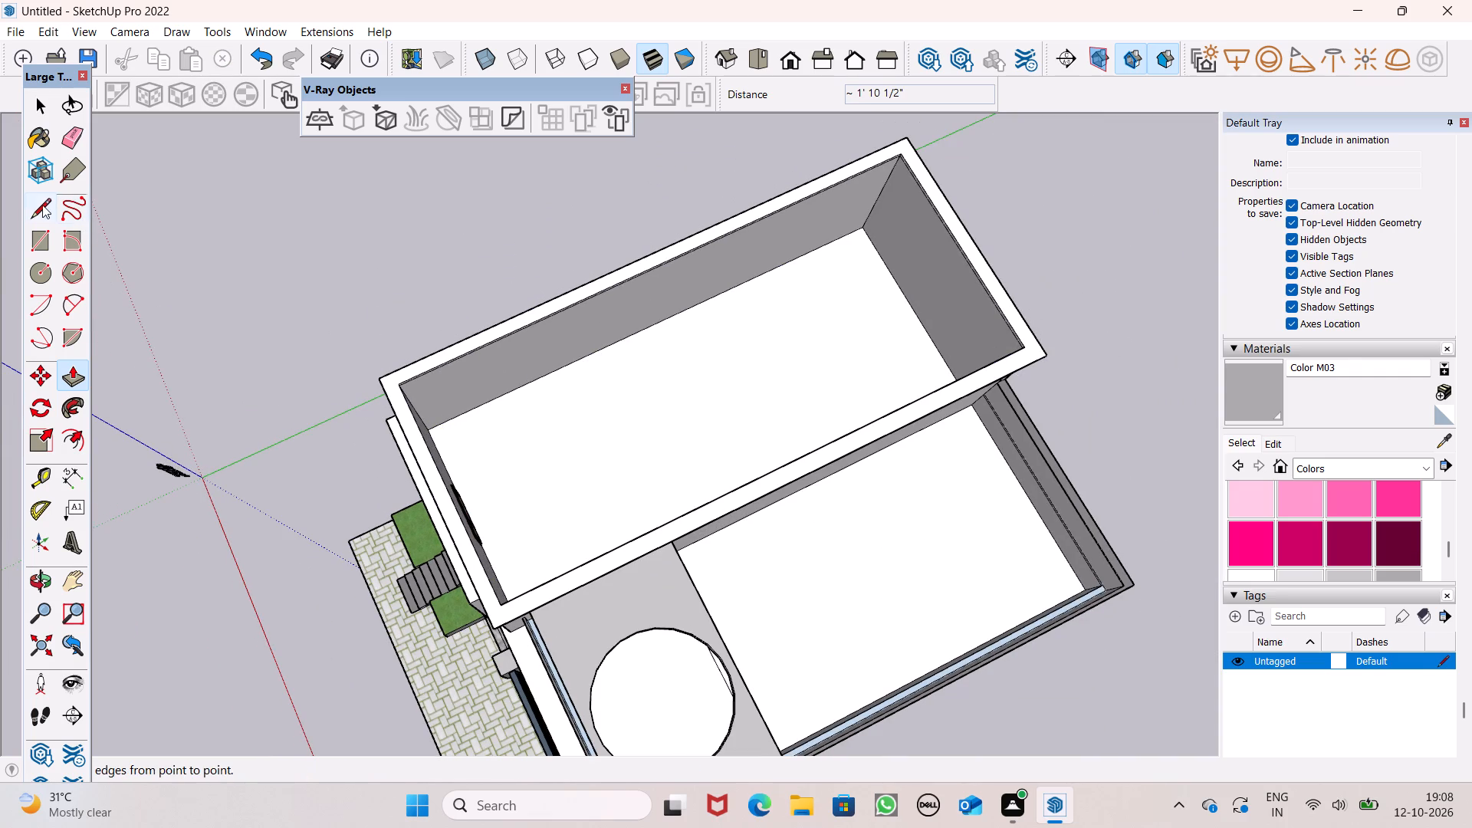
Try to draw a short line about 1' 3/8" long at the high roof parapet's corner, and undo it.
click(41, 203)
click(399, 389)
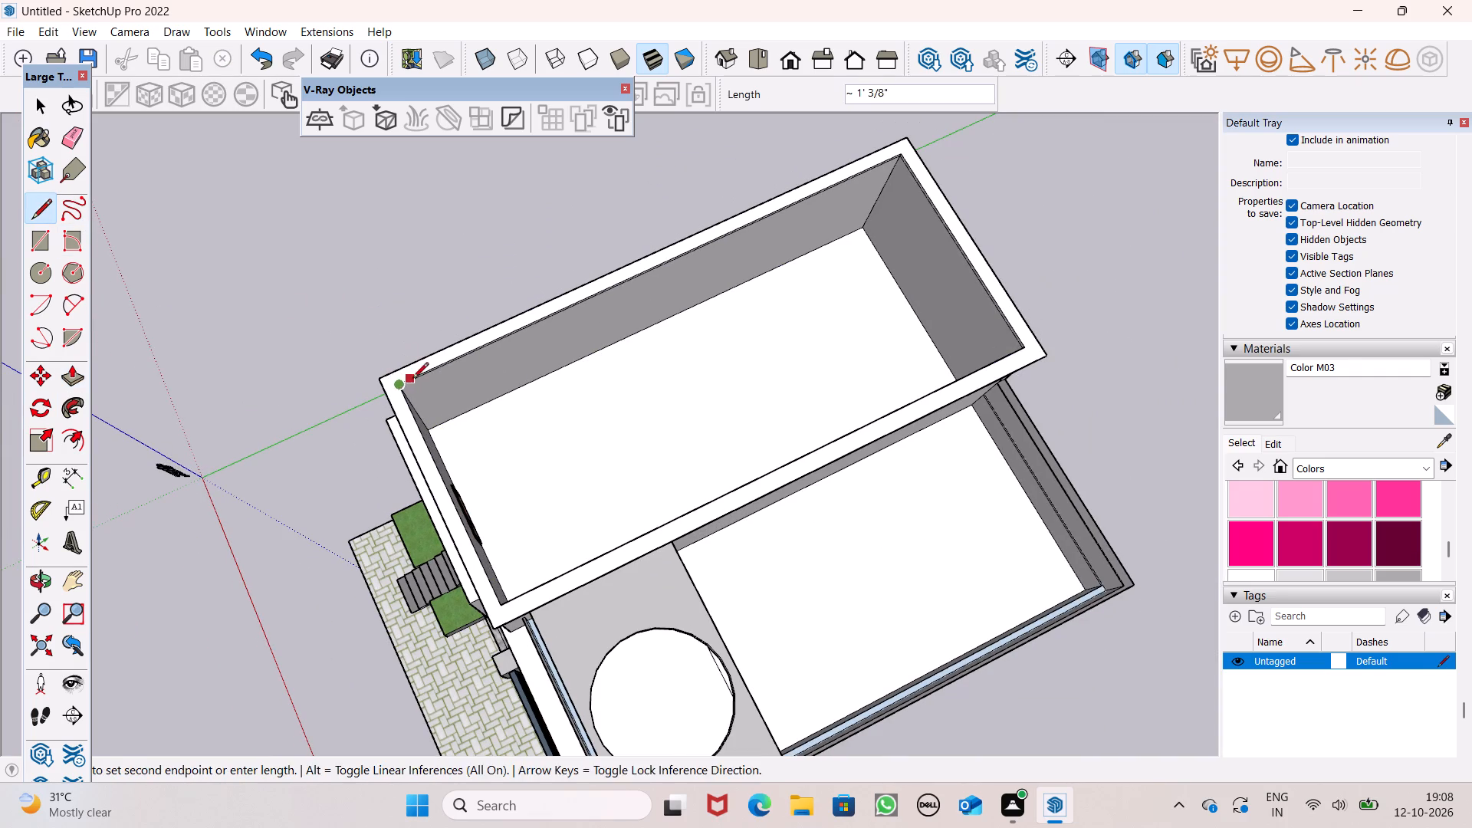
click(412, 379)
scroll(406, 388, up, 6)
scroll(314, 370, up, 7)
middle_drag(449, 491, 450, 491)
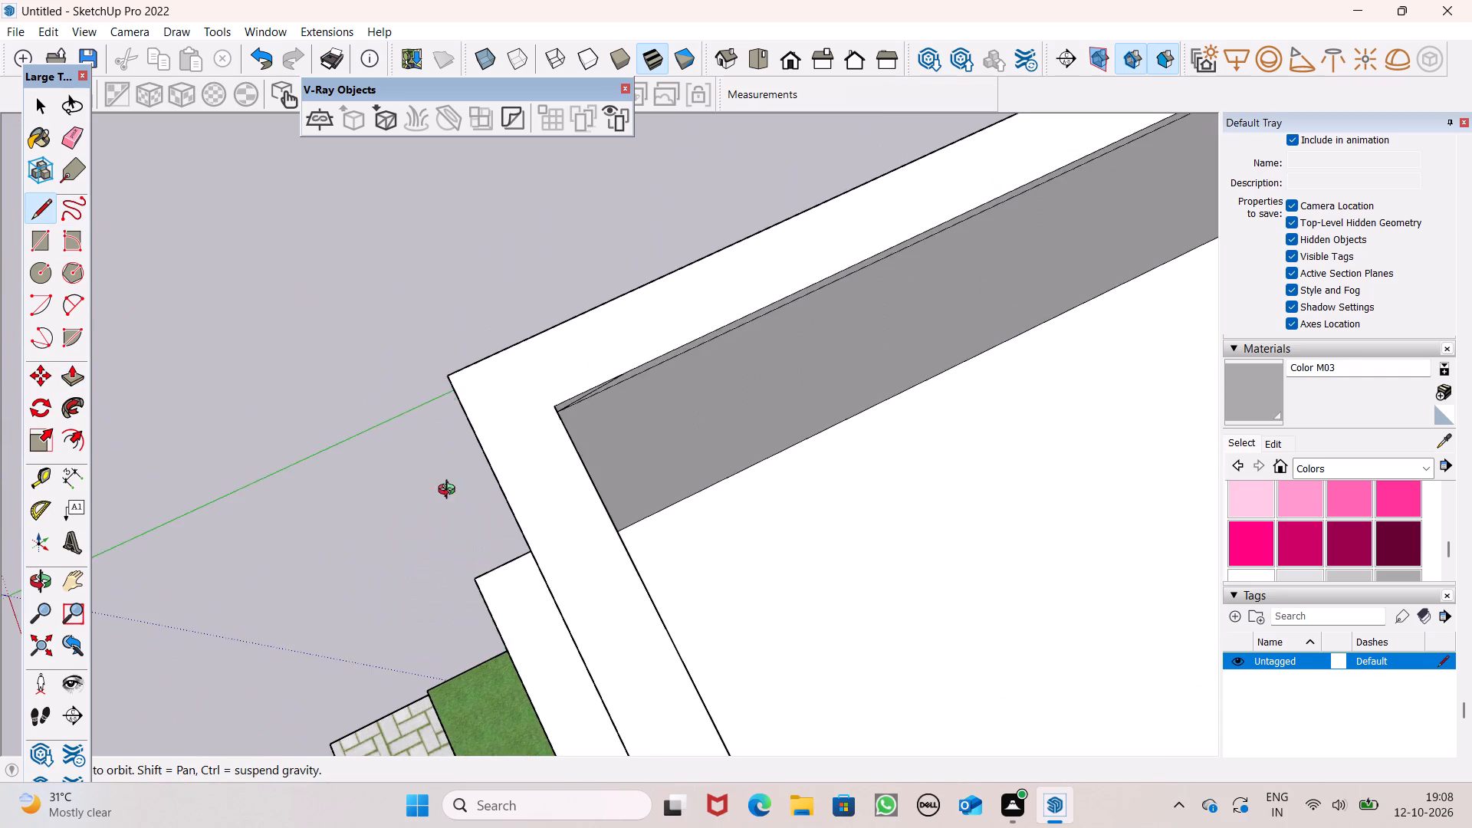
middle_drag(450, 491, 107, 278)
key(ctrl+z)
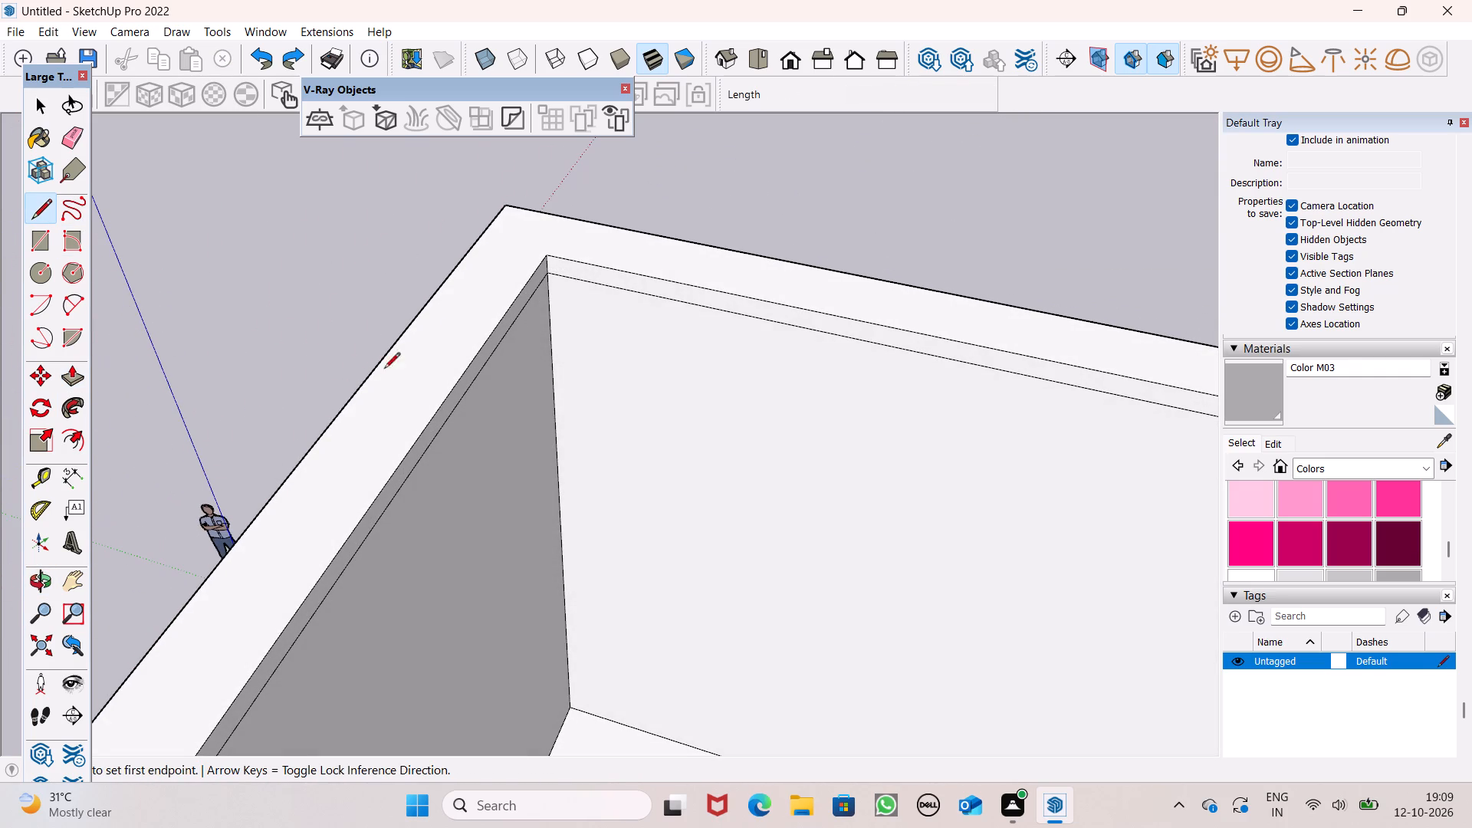
Trace a line about 8" long along the high parapet's inner top edge to cap the roof opening with a face.
drag(547, 261, 554, 261)
click(587, 260)
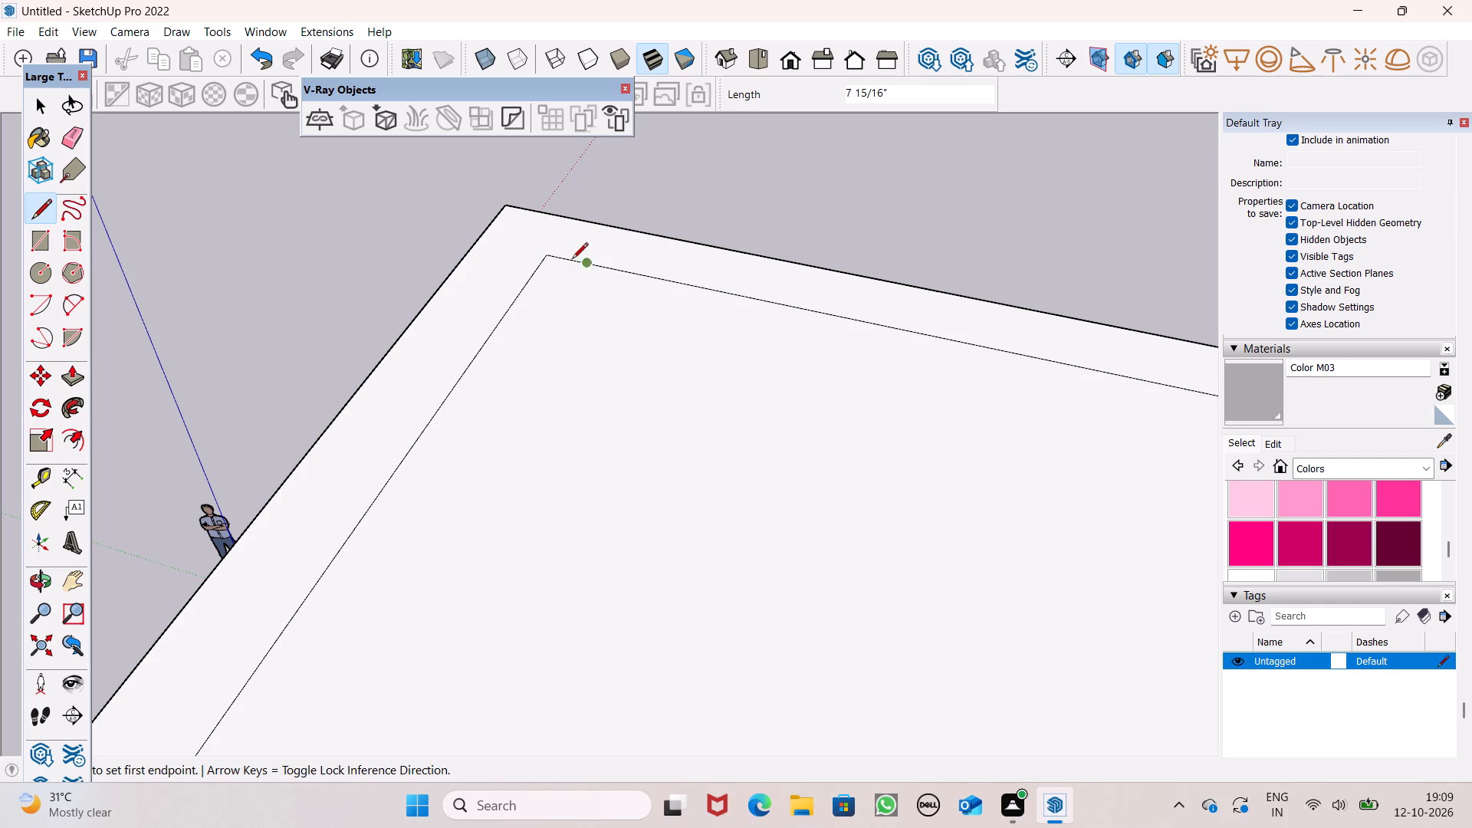
Erase the front and terrace-side lines of the inner rectangle on the high roof's new top face.
scroll(468, 302, down, 5)
scroll(597, 236, down, 15)
middle_drag(606, 350, 774, 322)
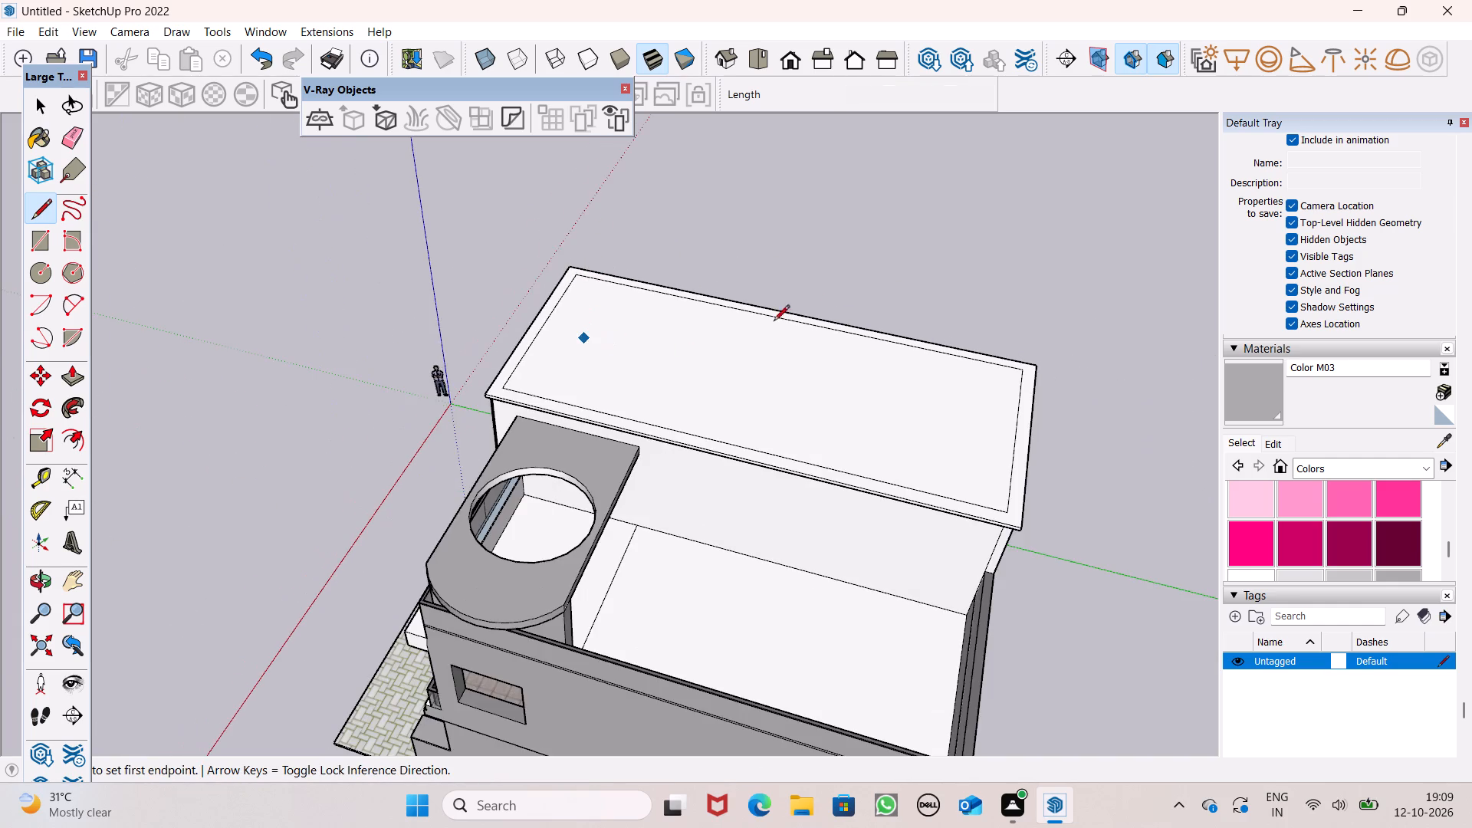
middle_drag(774, 322, 957, 246)
click(82, 149)
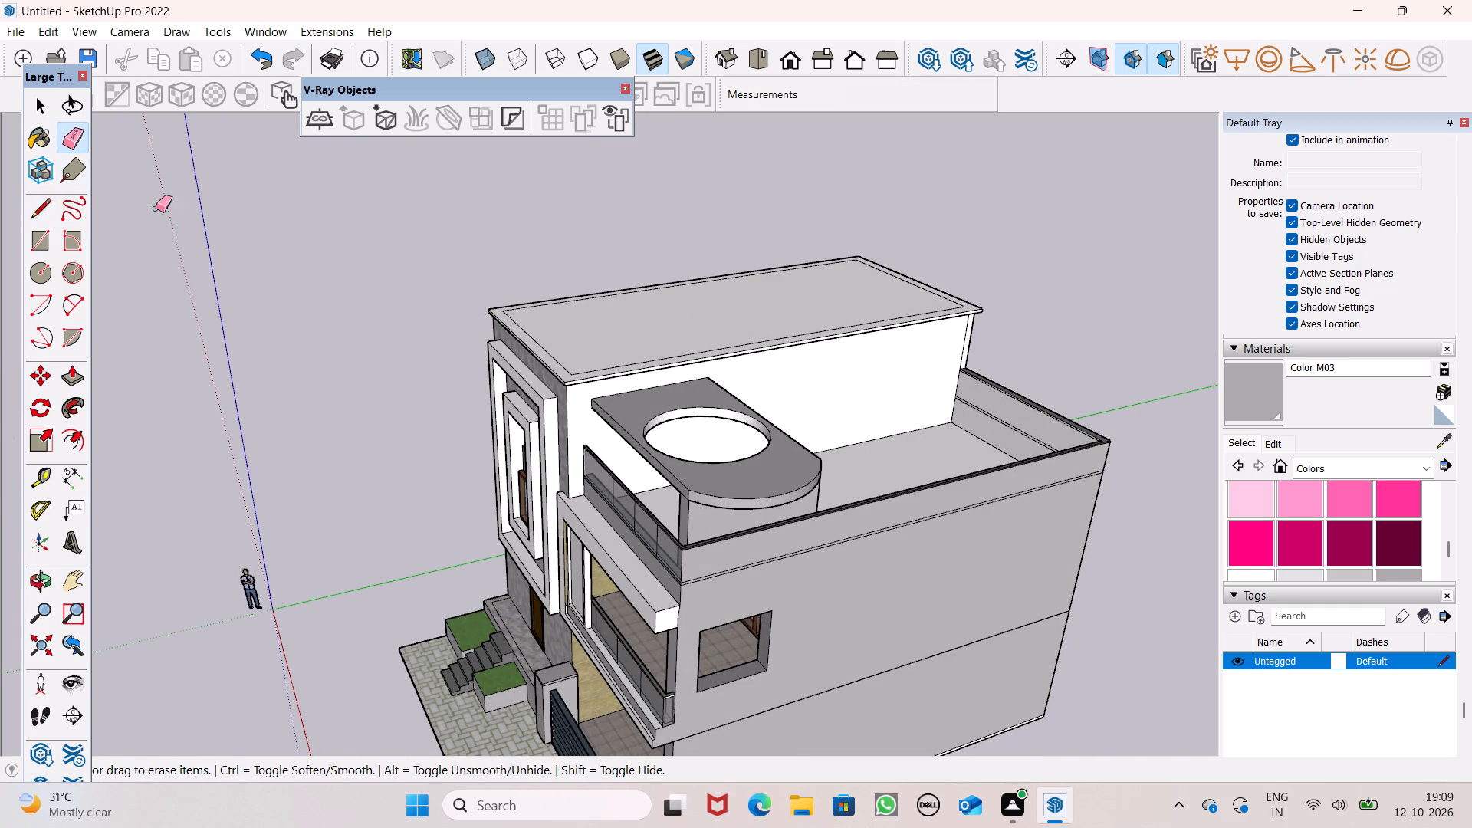
scroll(481, 307, up, 8)
scroll(563, 432, up, 6)
drag(498, 439, 561, 420)
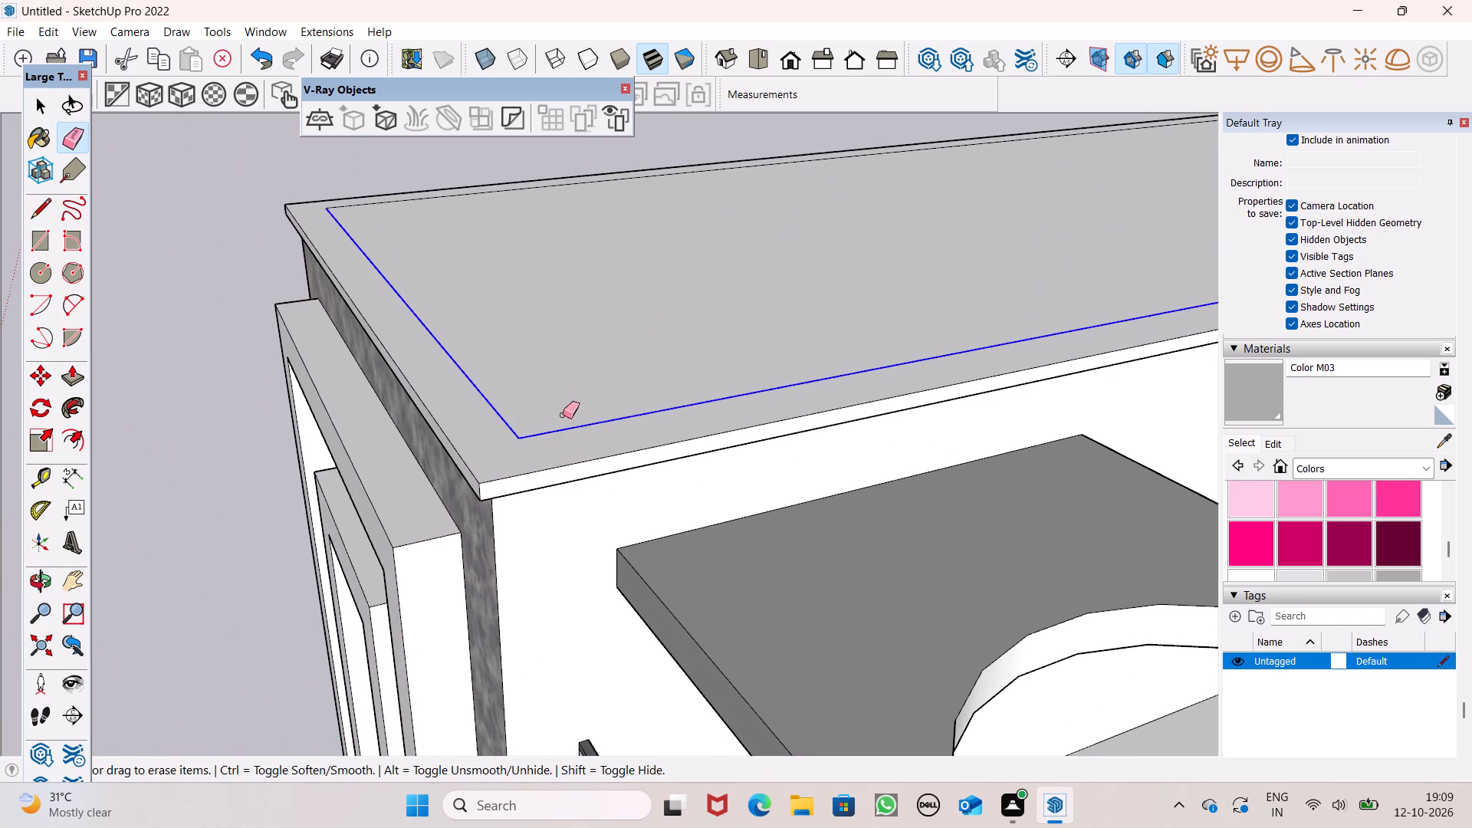
Erase the rear and outer long-side lines of the inner rectangle on the high roof.
scroll(573, 350, down, 12)
scroll(991, 201, up, 5)
middle_drag(966, 241, 1004, 337)
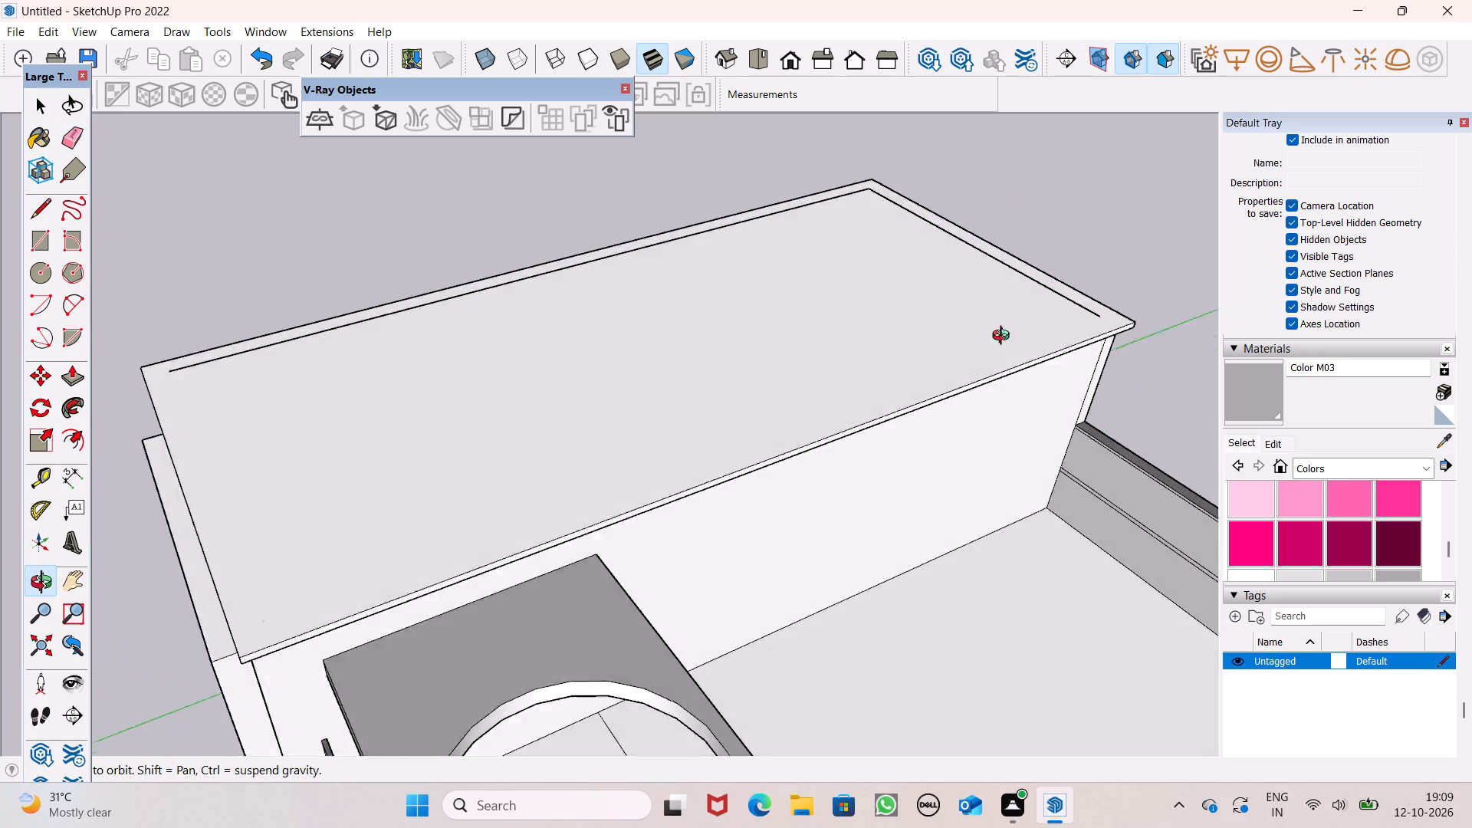
middle_drag(1004, 337, 1027, 451)
scroll(1001, 237, up, 5)
click(1052, 212)
scroll(952, 424, down, 8)
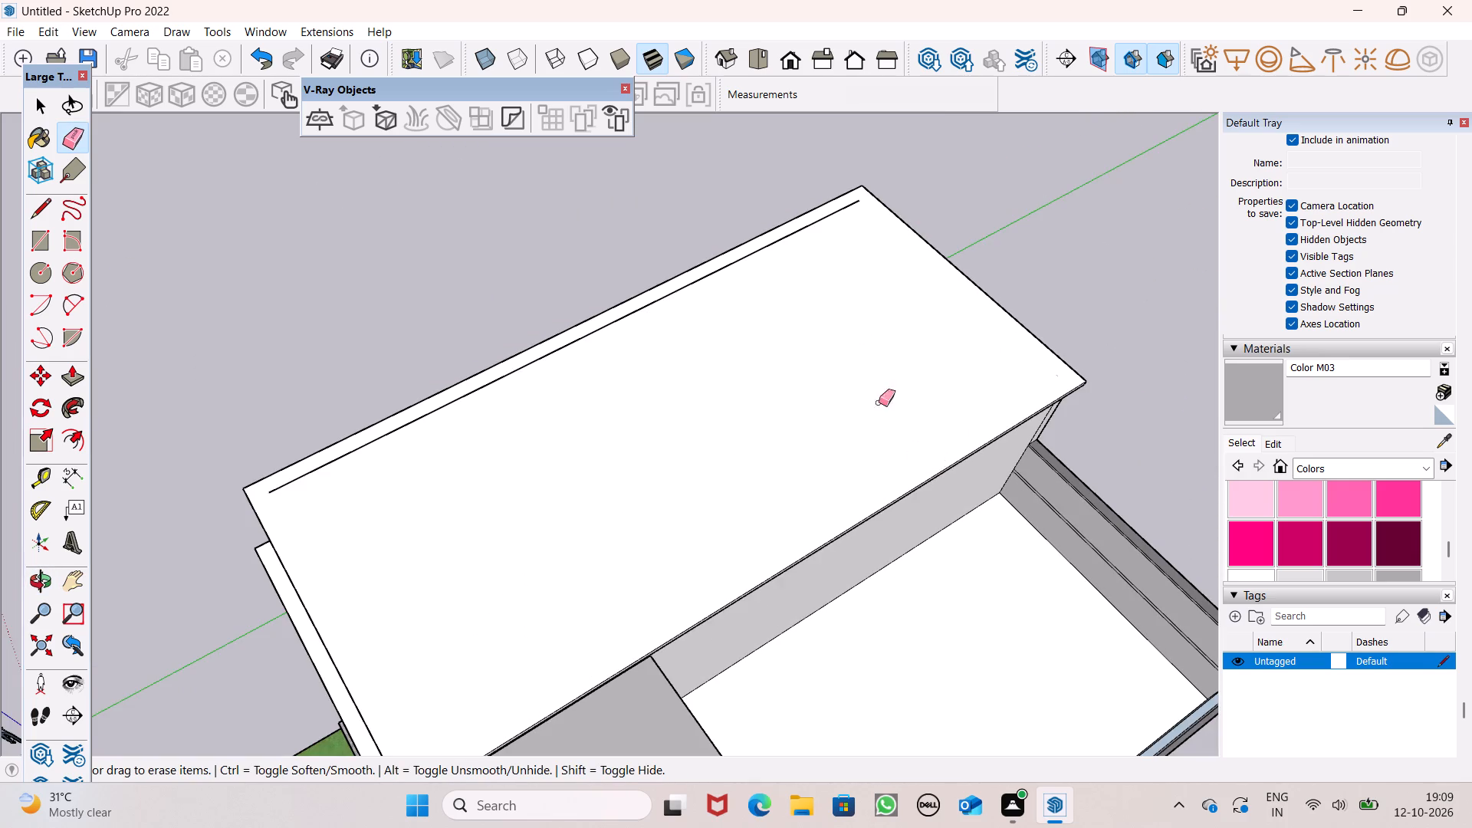
scroll(857, 288, up, 6)
click(803, 184)
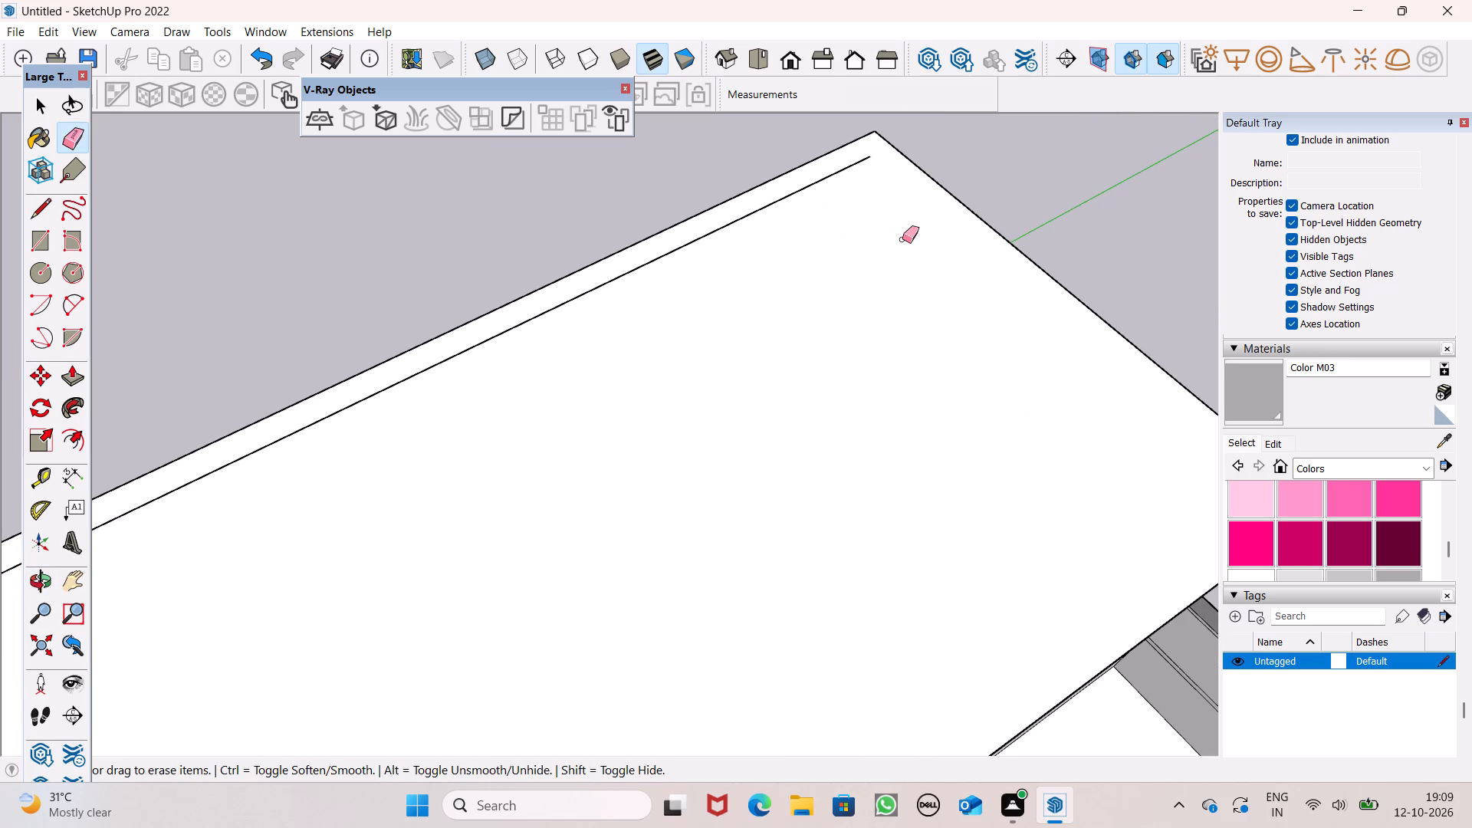
drag(751, 205, 757, 251)
Erase the leftover line stub near the high roof's front outer corner.
scroll(774, 269, down, 9)
scroll(801, 305, up, 1)
scroll(801, 306, down, 3)
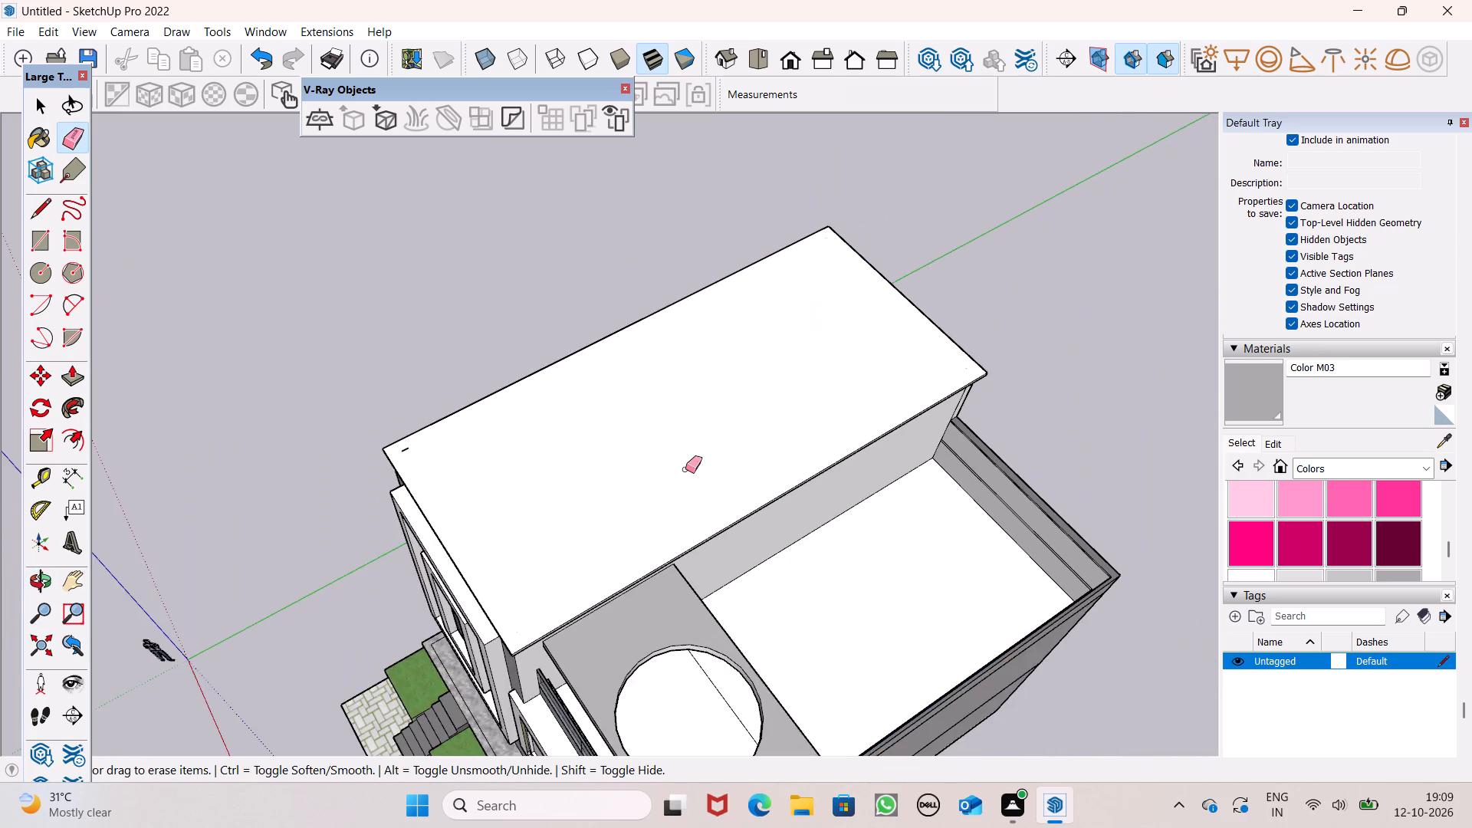
middle_drag(676, 473, 1010, 360)
scroll(678, 452, up, 7)
scroll(488, 477, up, 7)
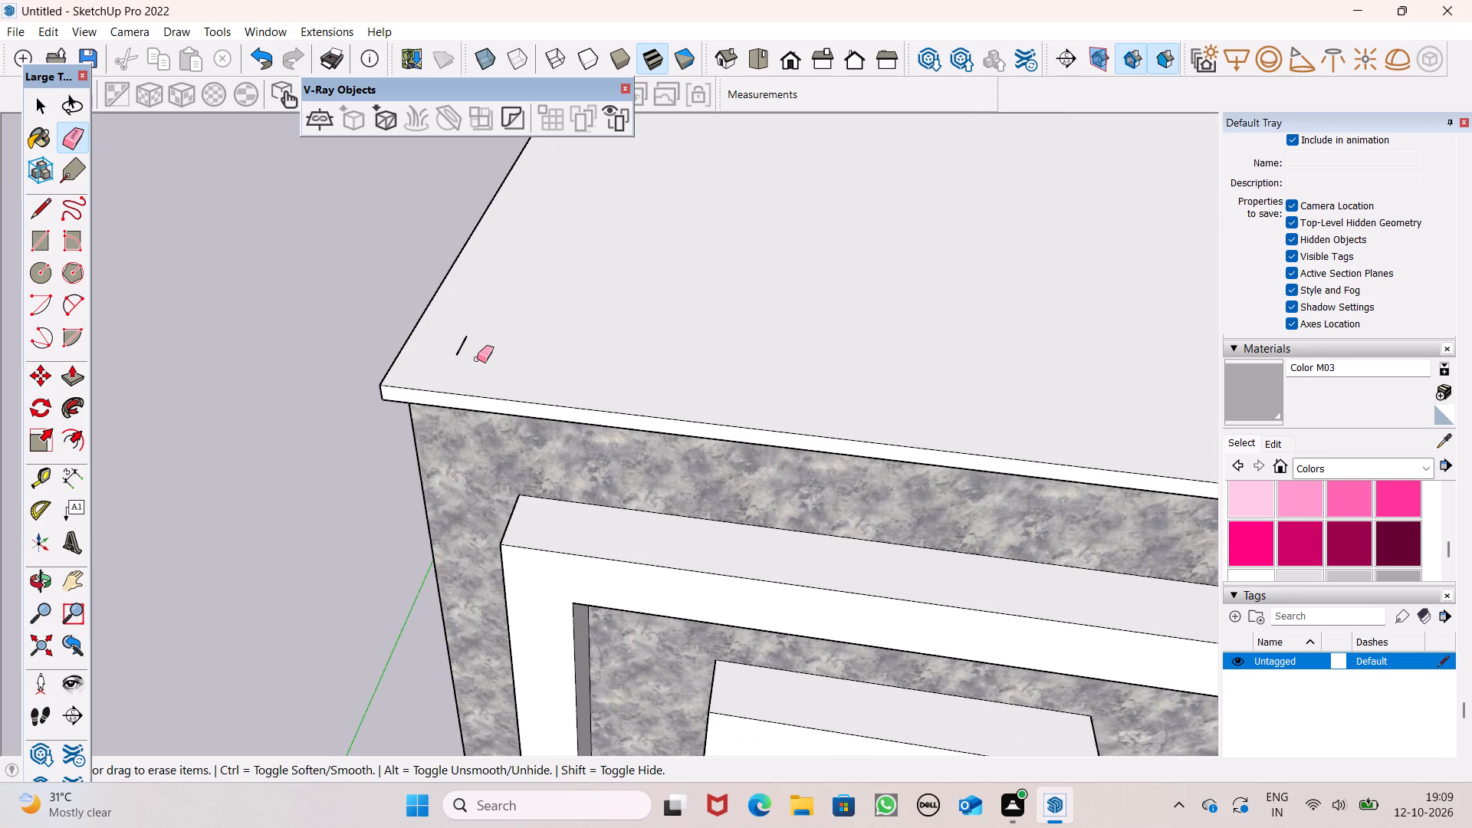
drag(471, 341, 452, 345)
Paint the high roof's top face with the dark grey Color M07.
scroll(603, 380, down, 8)
middle_drag(621, 426, 809, 294)
scroll(804, 297, up, 1)
scroll(799, 329, down, 4)
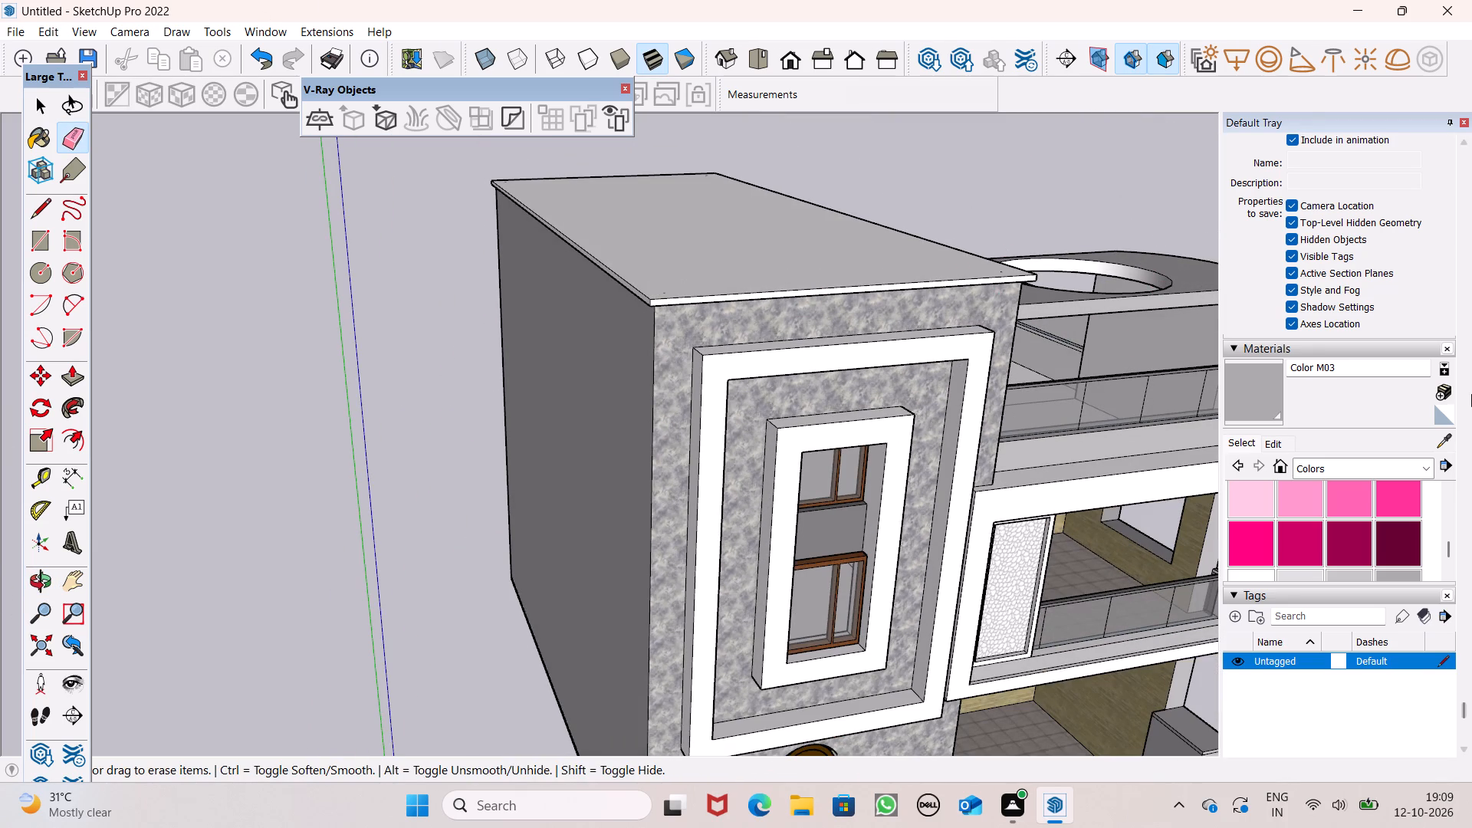
scroll(1368, 525, down, 2)
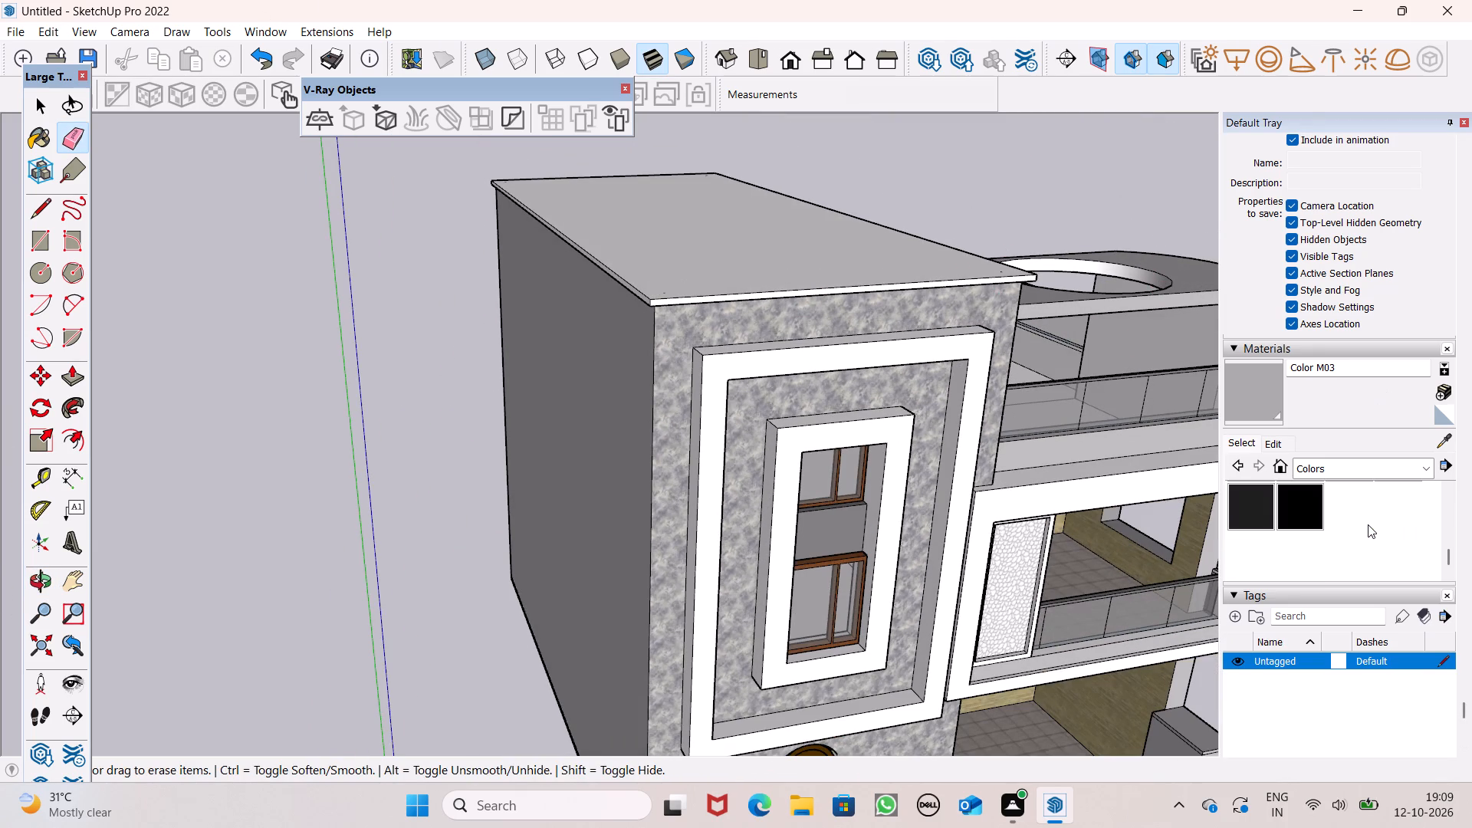
scroll(1373, 522, up, 2)
scroll(1405, 543, down, 1)
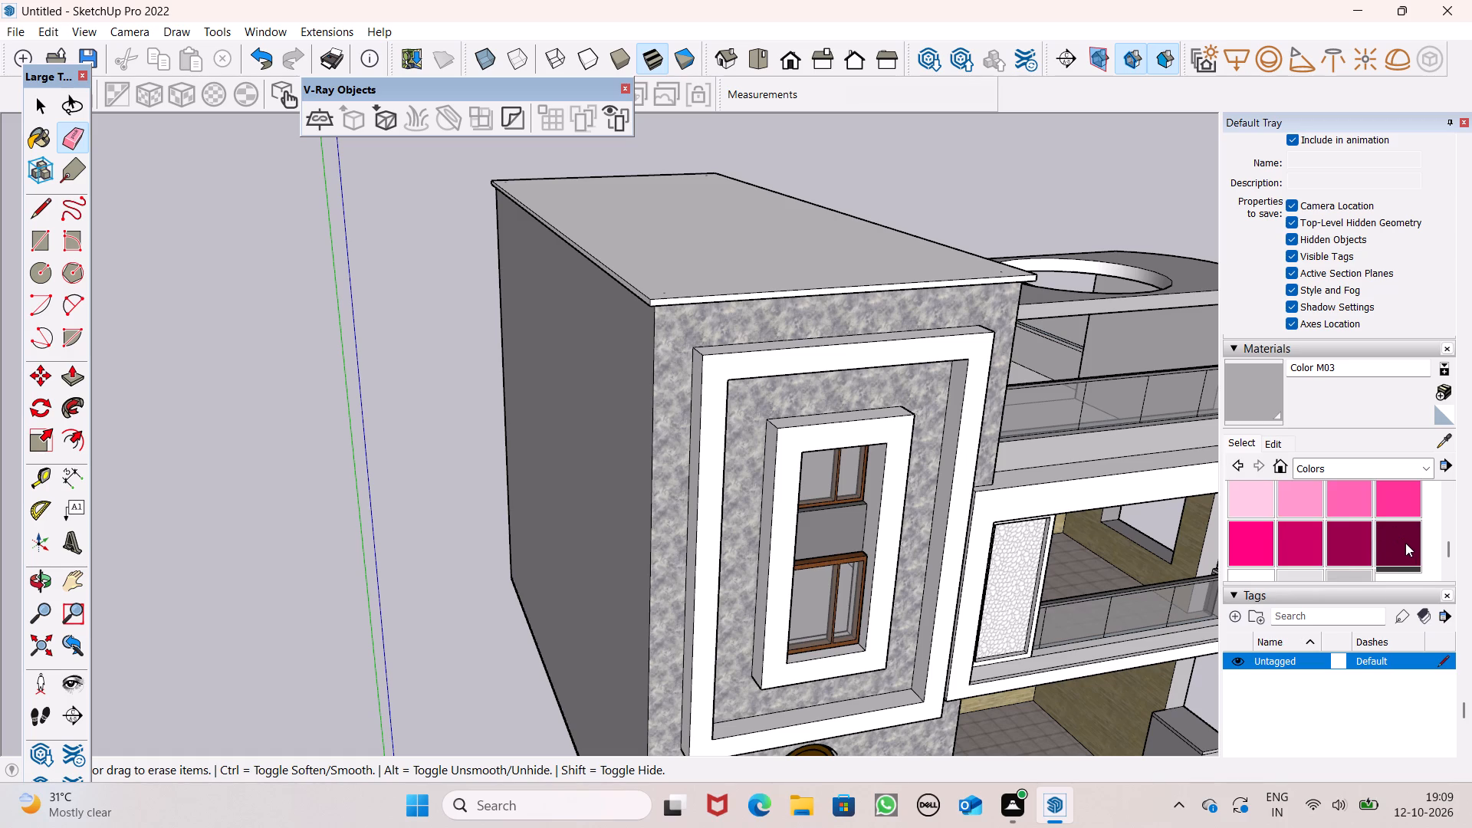
click(1405, 542)
scroll(766, 334, up, 4)
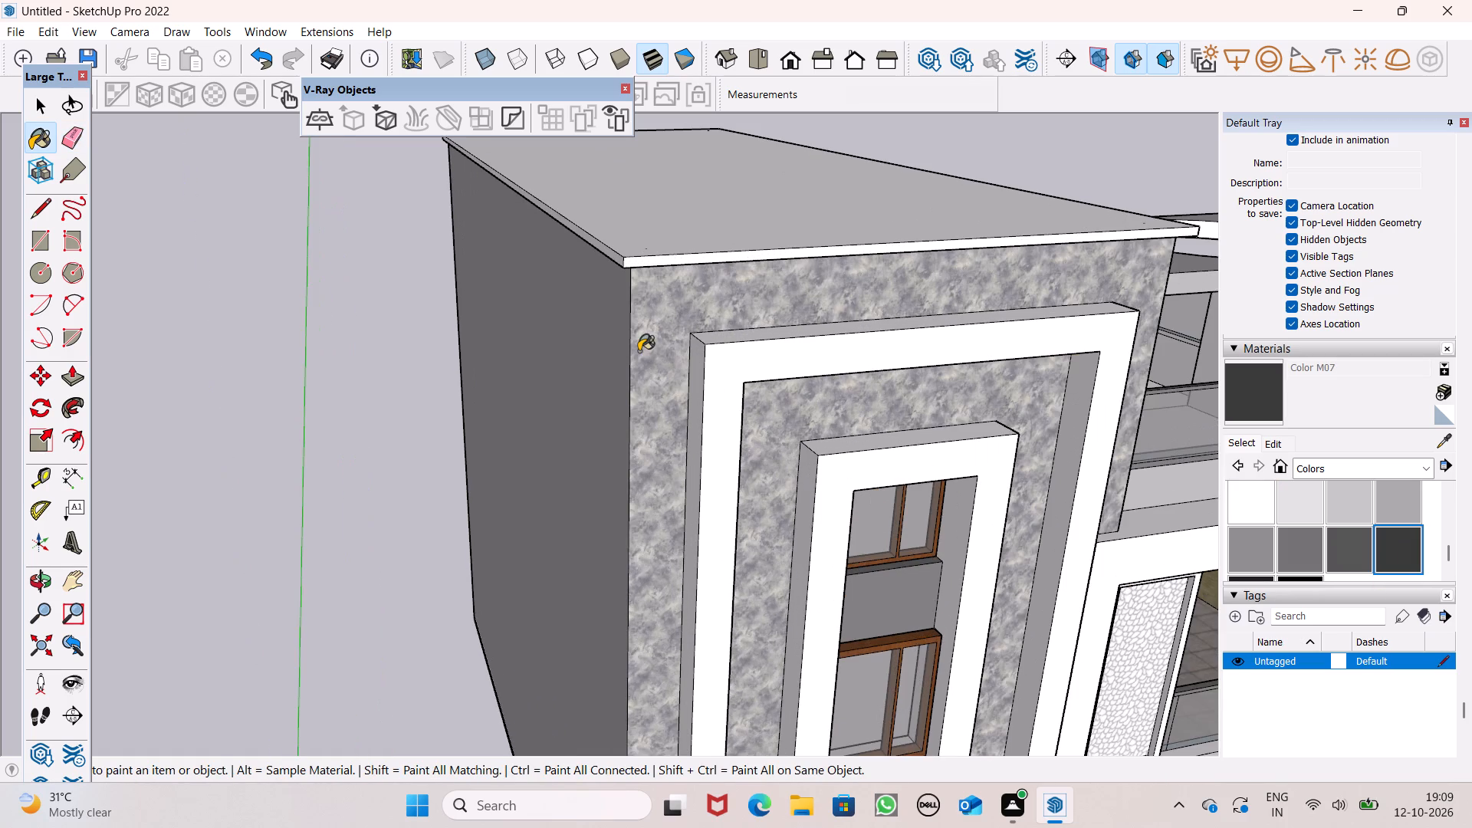
scroll(639, 353, up, 1)
click(702, 228)
Paint the high roof's edge strips along the outer long side and the front with Color M07.
middle_drag(670, 241, 672, 243)
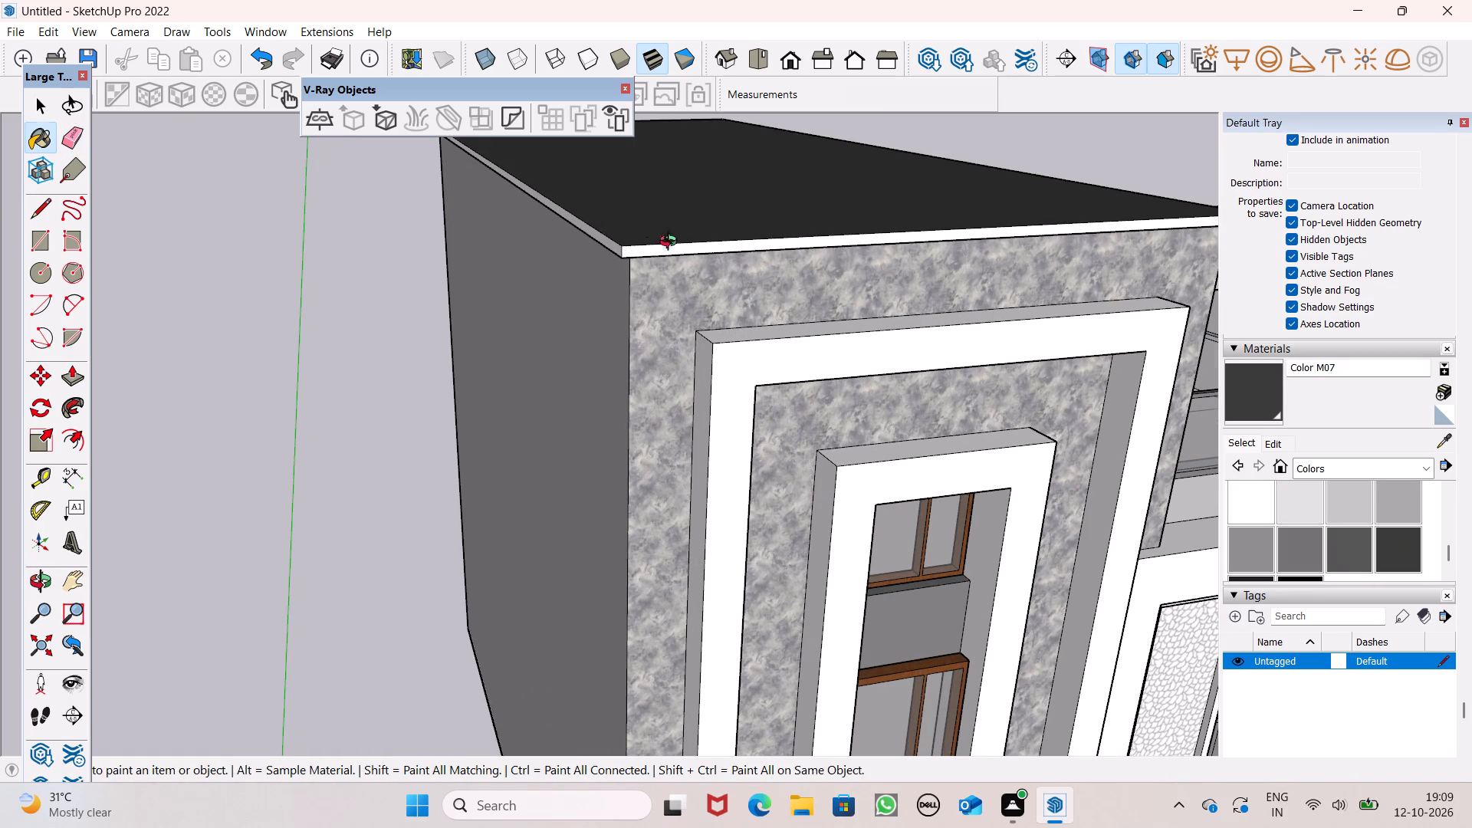
middle_drag(672, 243, 913, 298)
scroll(859, 288, up, 7)
scroll(701, 270, up, 4)
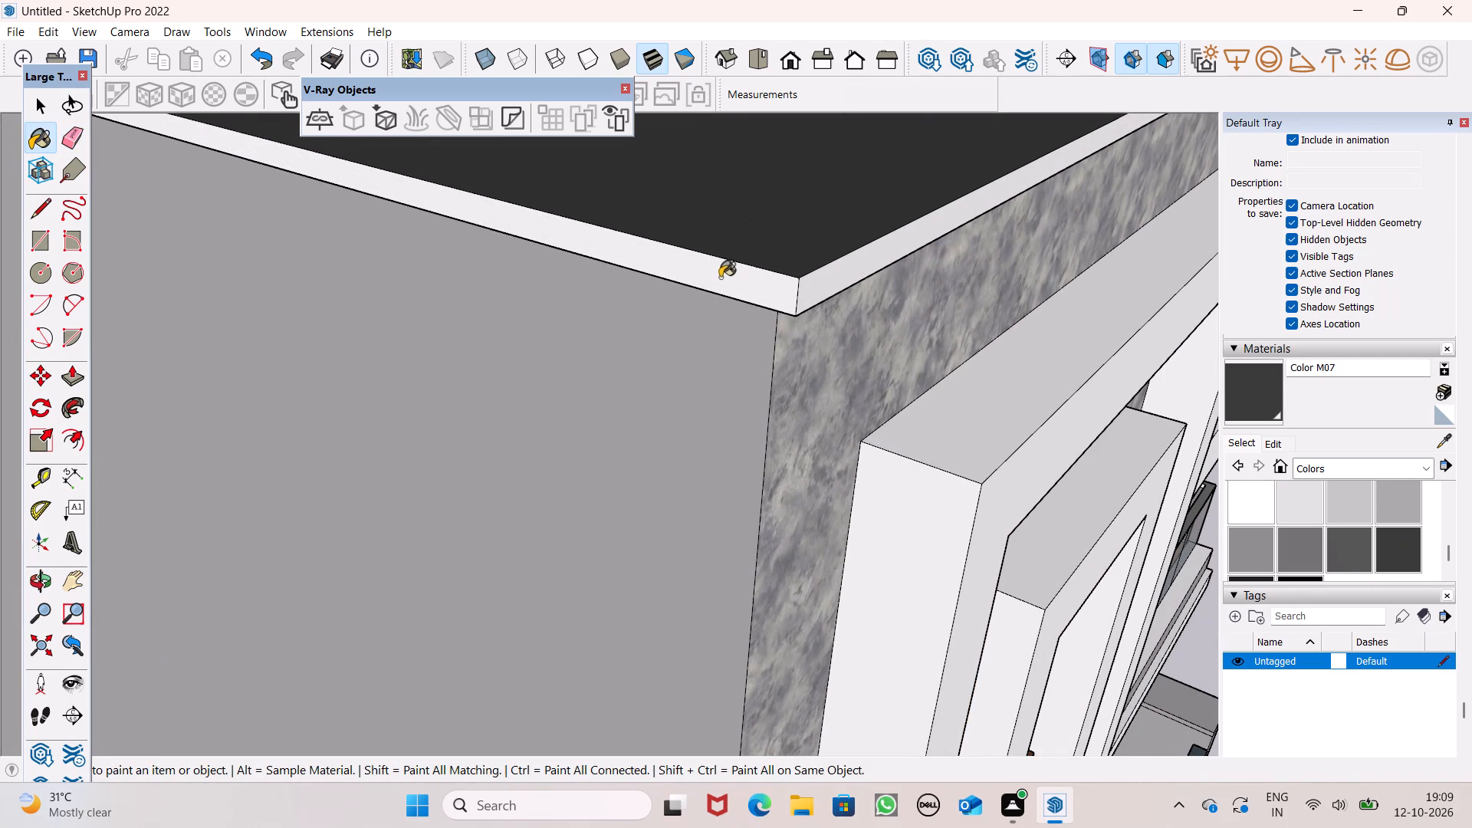
click(721, 278)
click(821, 287)
Paint the high roof's terrace-side edge strip with Color M07.
scroll(821, 287, down, 12)
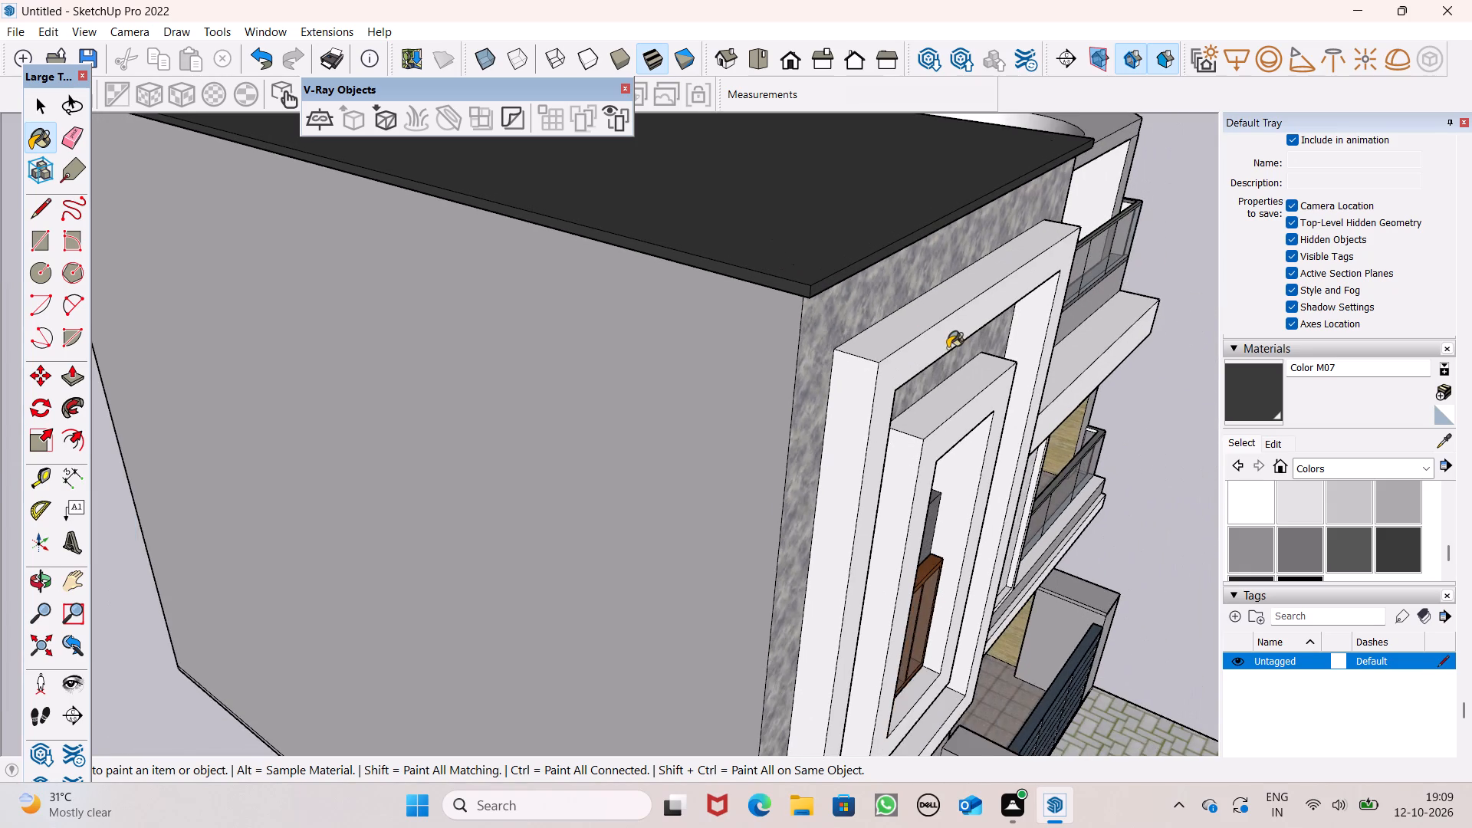
scroll(927, 369, down, 10)
middle_drag(1044, 398, 478, 511)
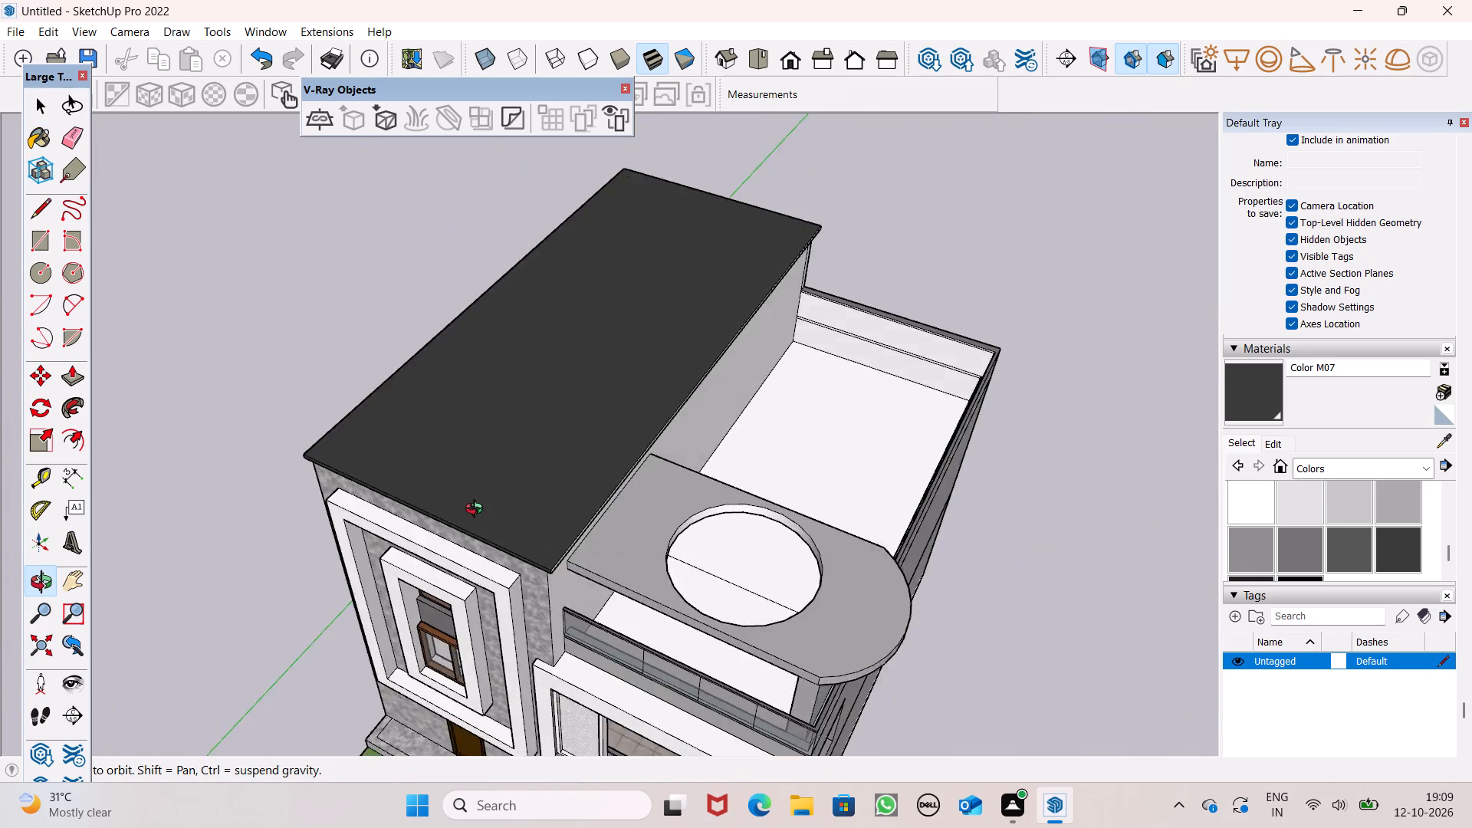
middle_drag(478, 511, 237, 427)
middle_drag(207, 418, 151, 319)
scroll(151, 319, up, 8)
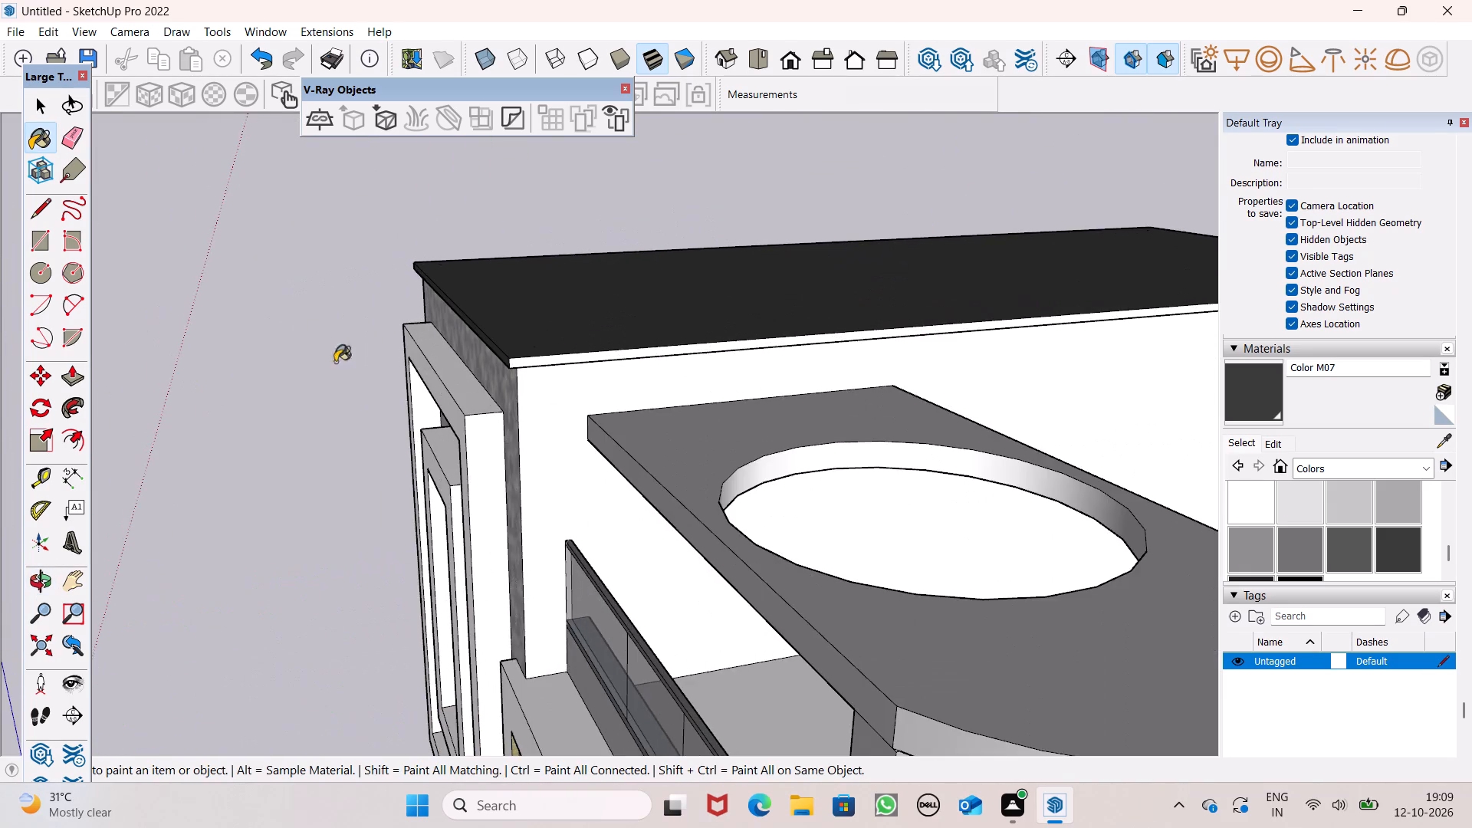
scroll(633, 366, up, 4)
click(567, 365)
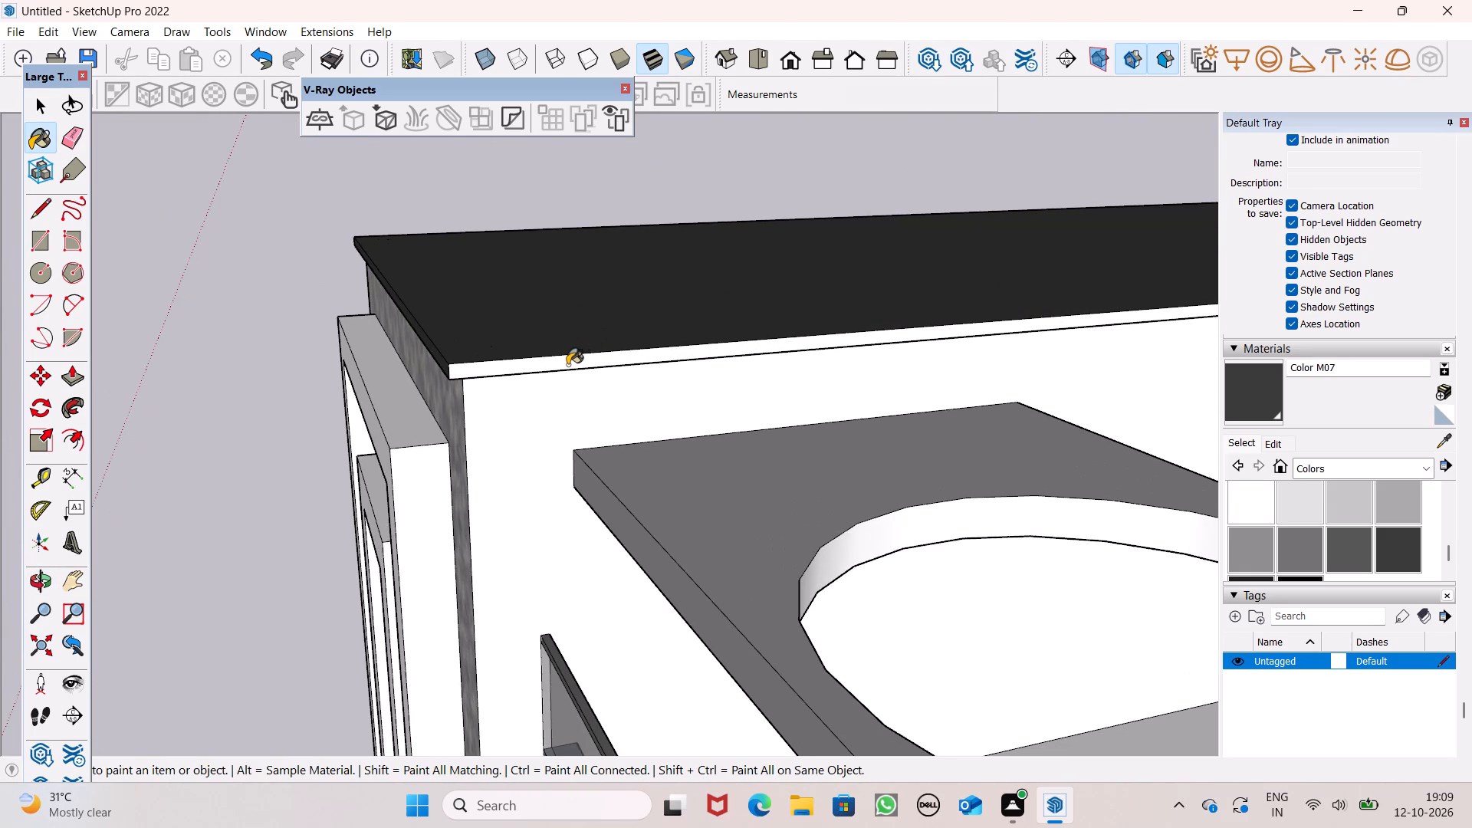
Paint the high roof's rear edge strip with Color M07.
scroll(567, 365, down, 8)
scroll(790, 282, down, 6)
scroll(696, 259, down, 2)
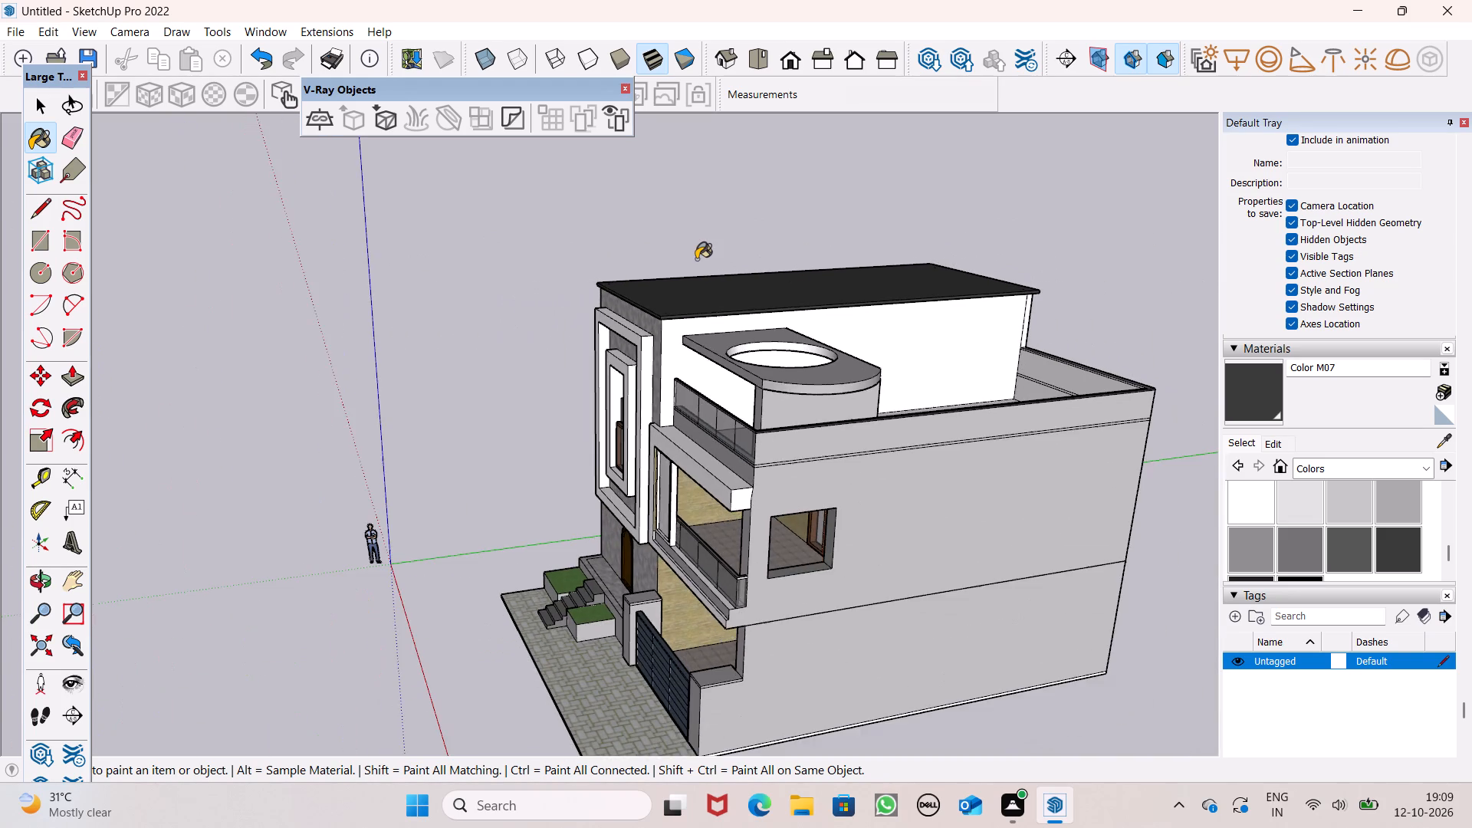
scroll(696, 259, up, 1)
scroll(706, 313, down, 5)
middle_drag(803, 327, 0, 419)
scroll(618, 469, up, 5)
middle_drag(632, 495, 678, 334)
scroll(669, 370, up, 5)
click(642, 233)
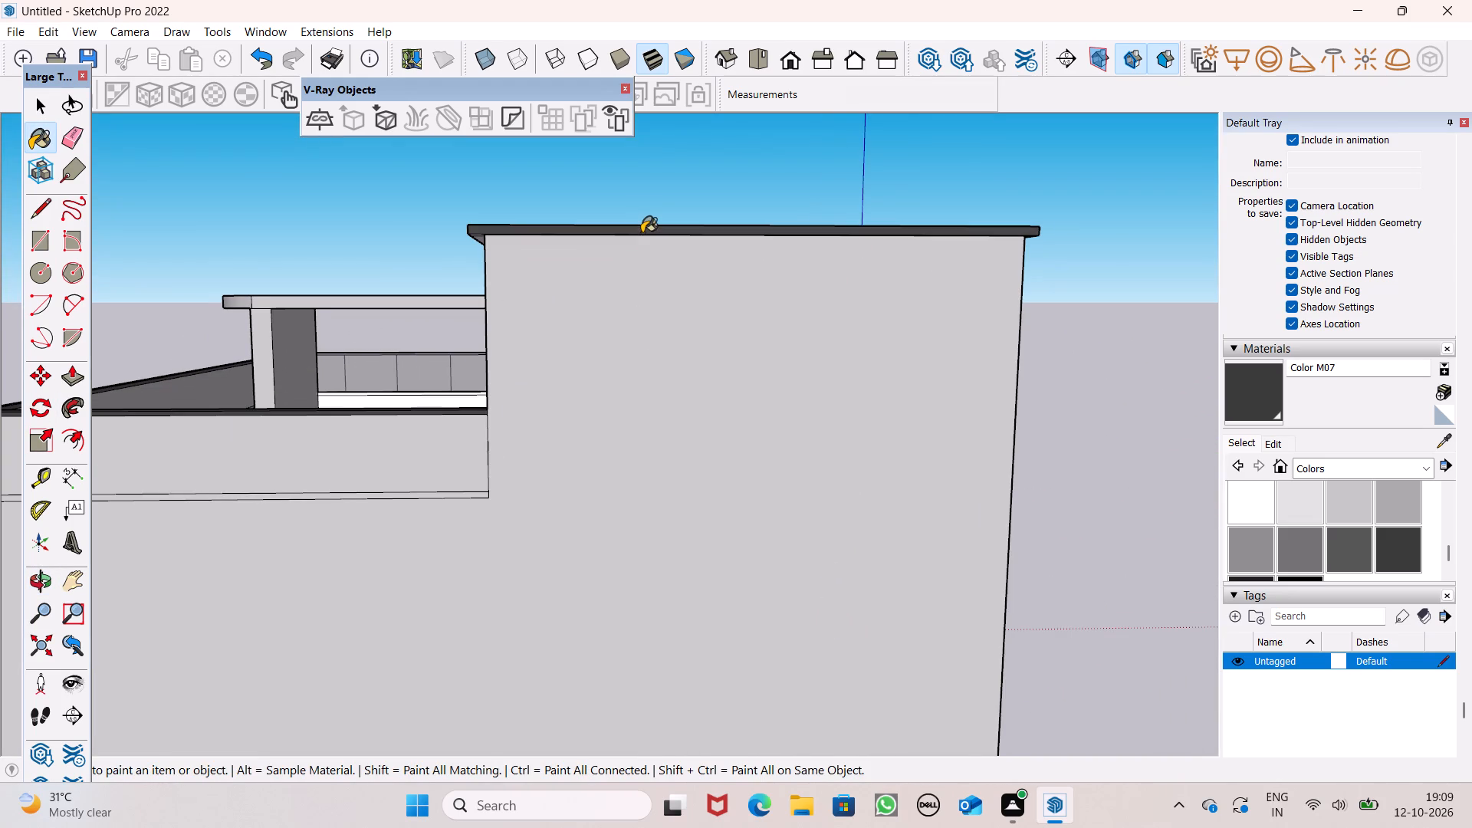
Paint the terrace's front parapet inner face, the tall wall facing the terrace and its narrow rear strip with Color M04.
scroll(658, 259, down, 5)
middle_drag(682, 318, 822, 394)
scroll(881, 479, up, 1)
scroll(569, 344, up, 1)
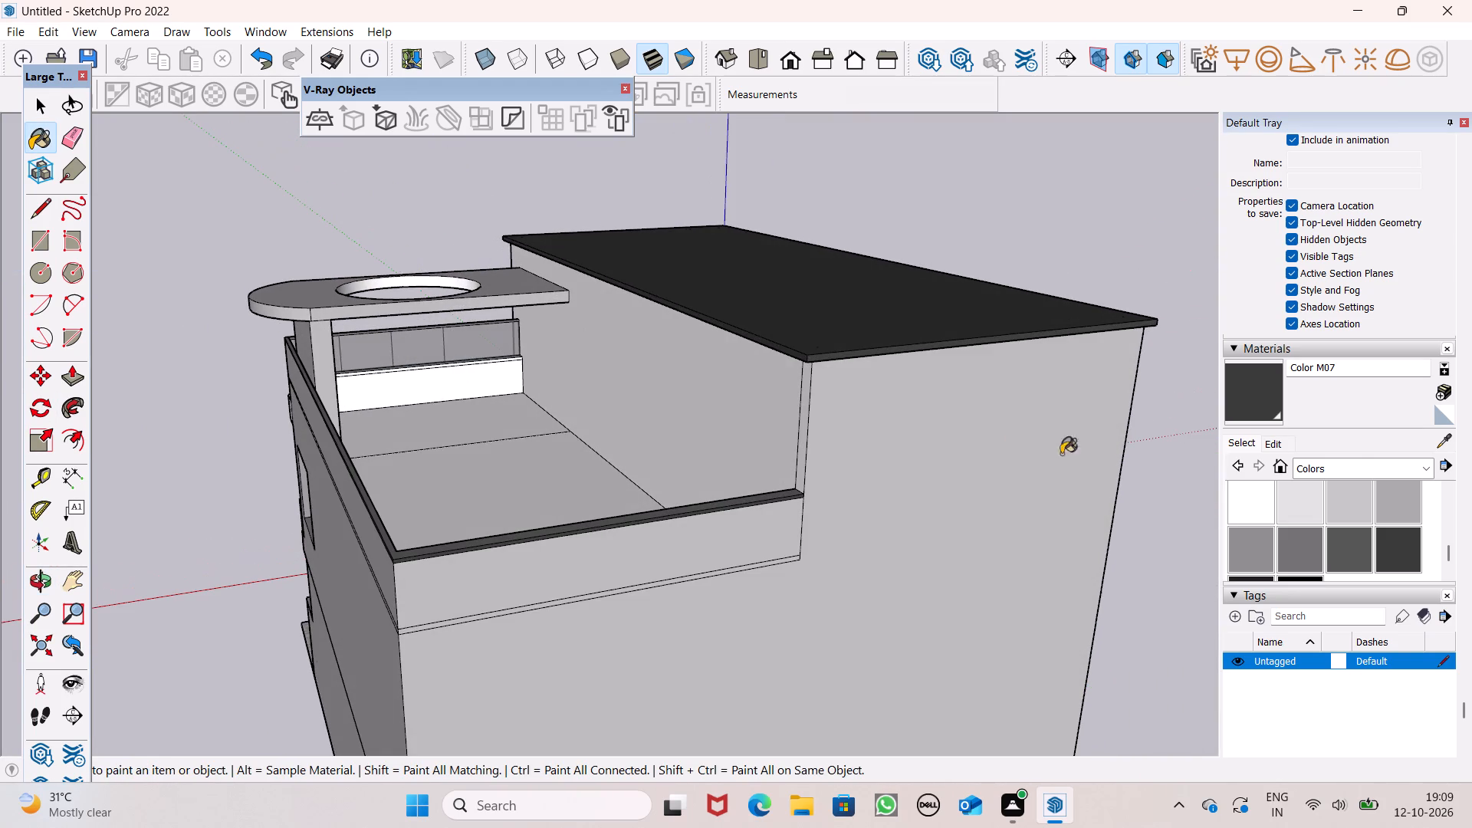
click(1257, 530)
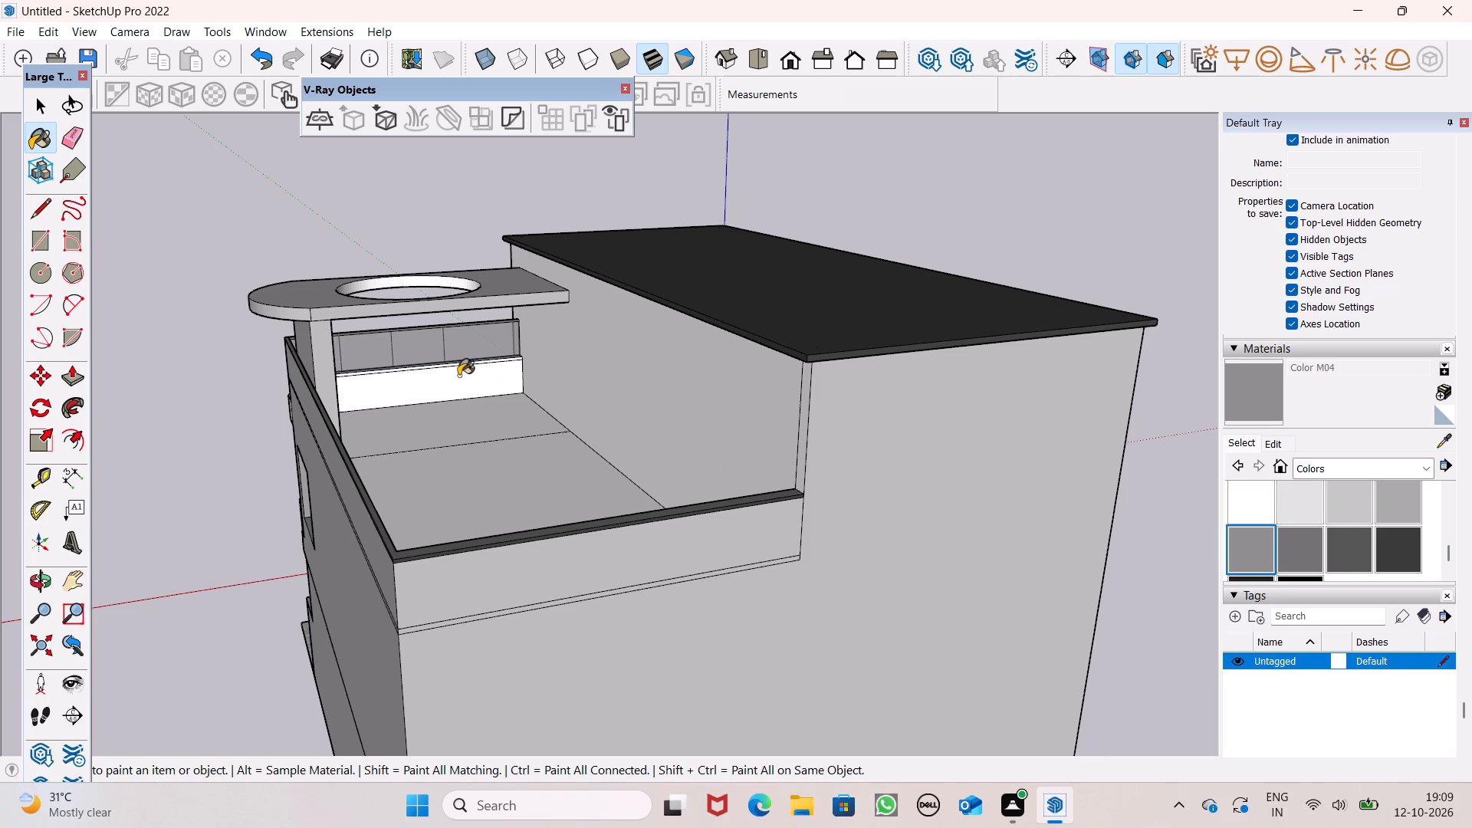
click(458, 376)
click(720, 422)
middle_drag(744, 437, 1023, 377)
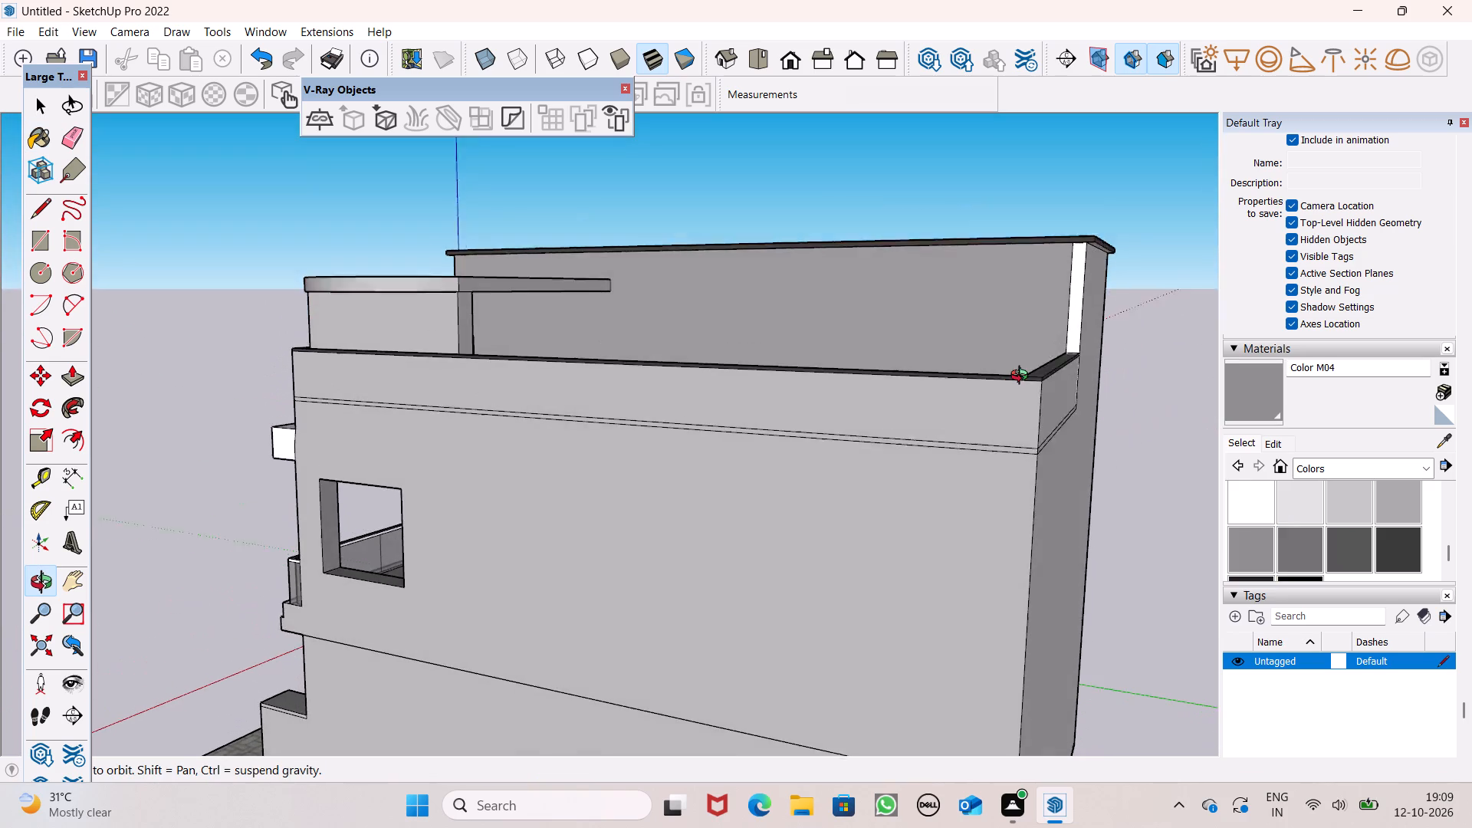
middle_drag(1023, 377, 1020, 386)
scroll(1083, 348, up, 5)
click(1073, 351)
Repaint the terrace-facing tall wall, its narrow rear strip and the front parapet's inner face with Color M03.
middle_drag(1082, 363, 1059, 454)
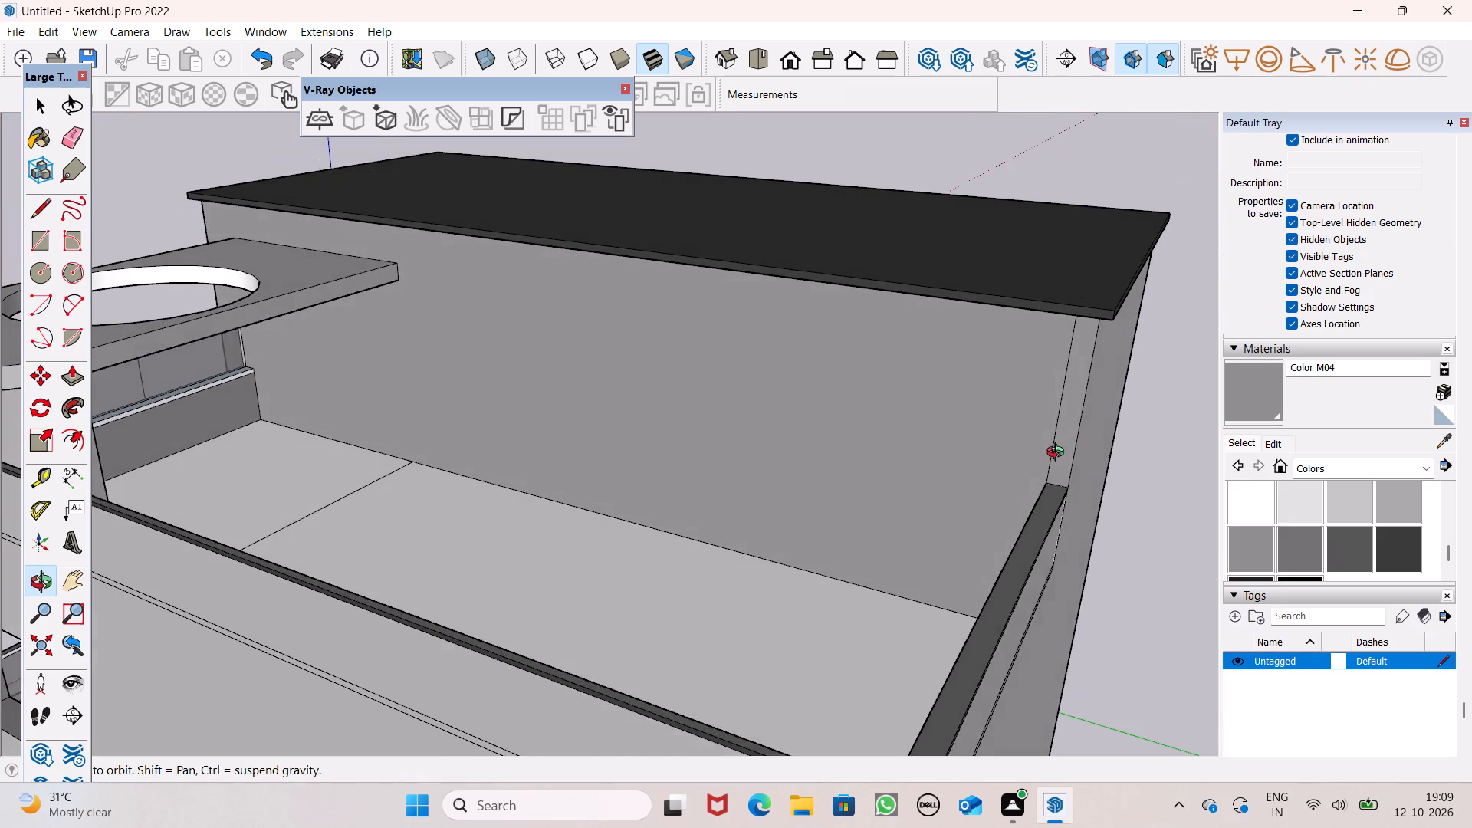
middle_drag(1059, 454, 1059, 455)
click(1391, 489)
click(1024, 432)
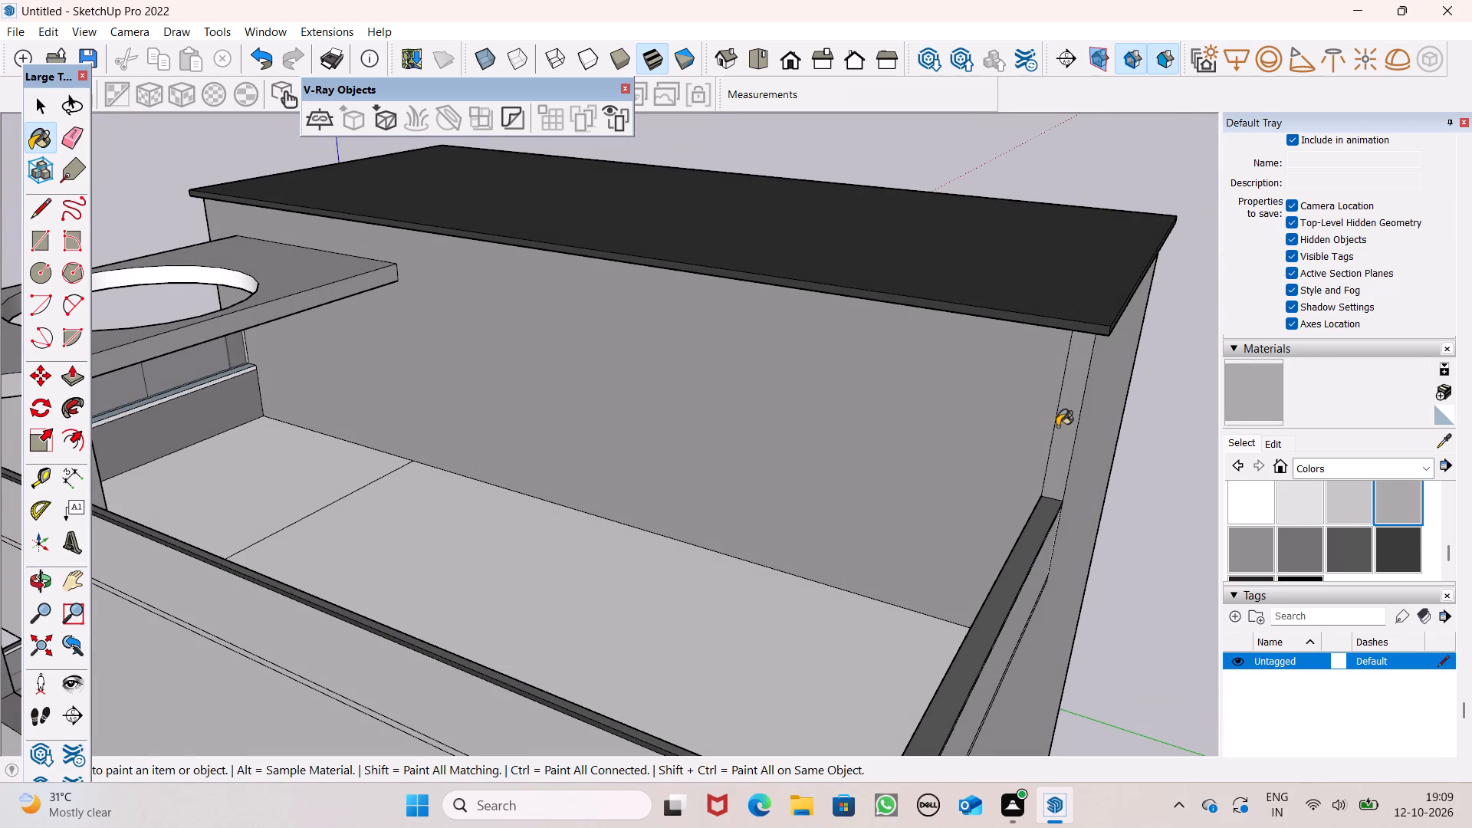
click(1057, 426)
scroll(1046, 413, down, 2)
middle_drag(1007, 433, 754, 514)
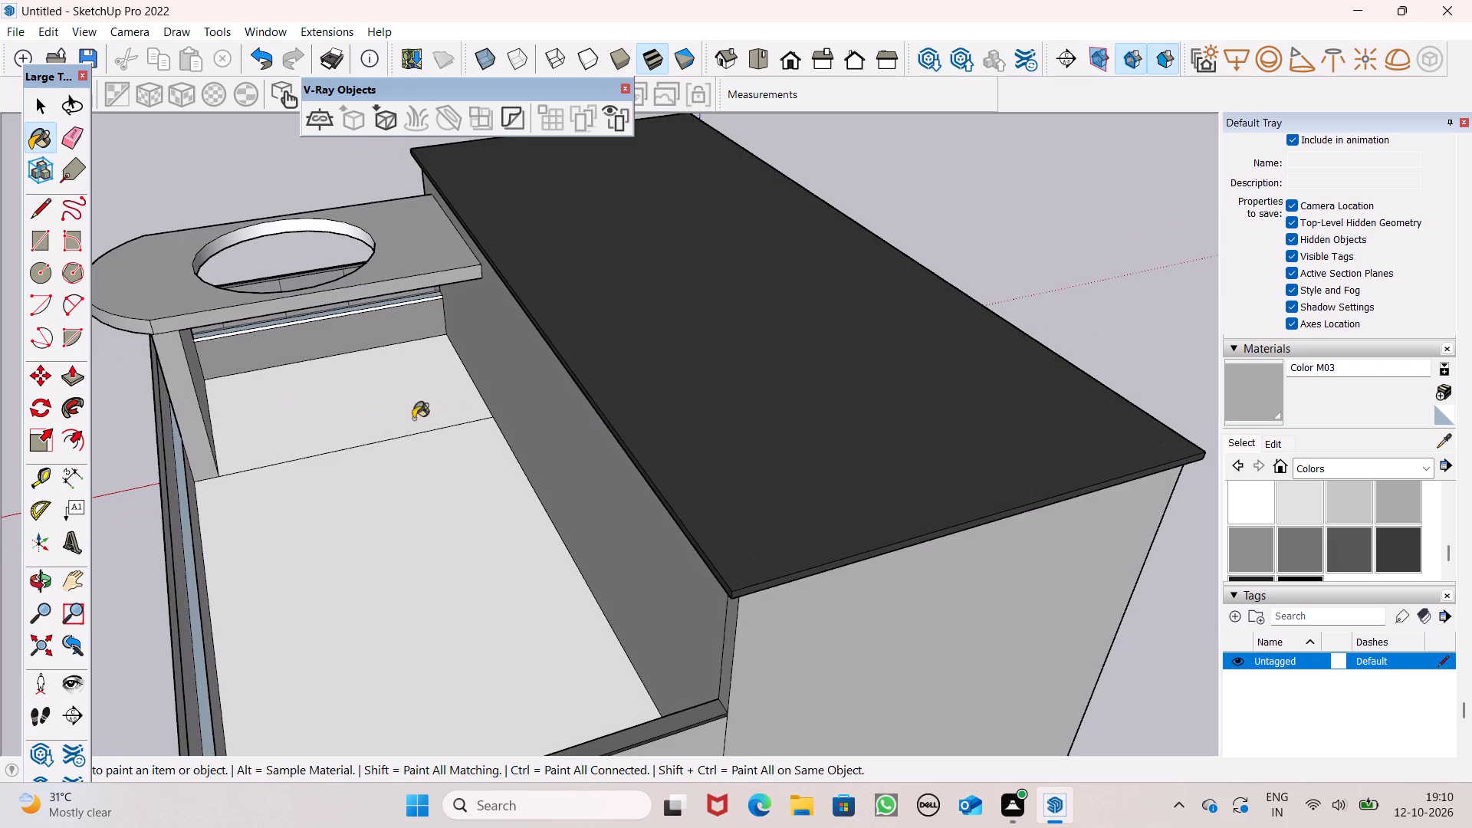
click(274, 350)
Erase the seam line across the terrace floor.
middle_drag(355, 431, 663, 424)
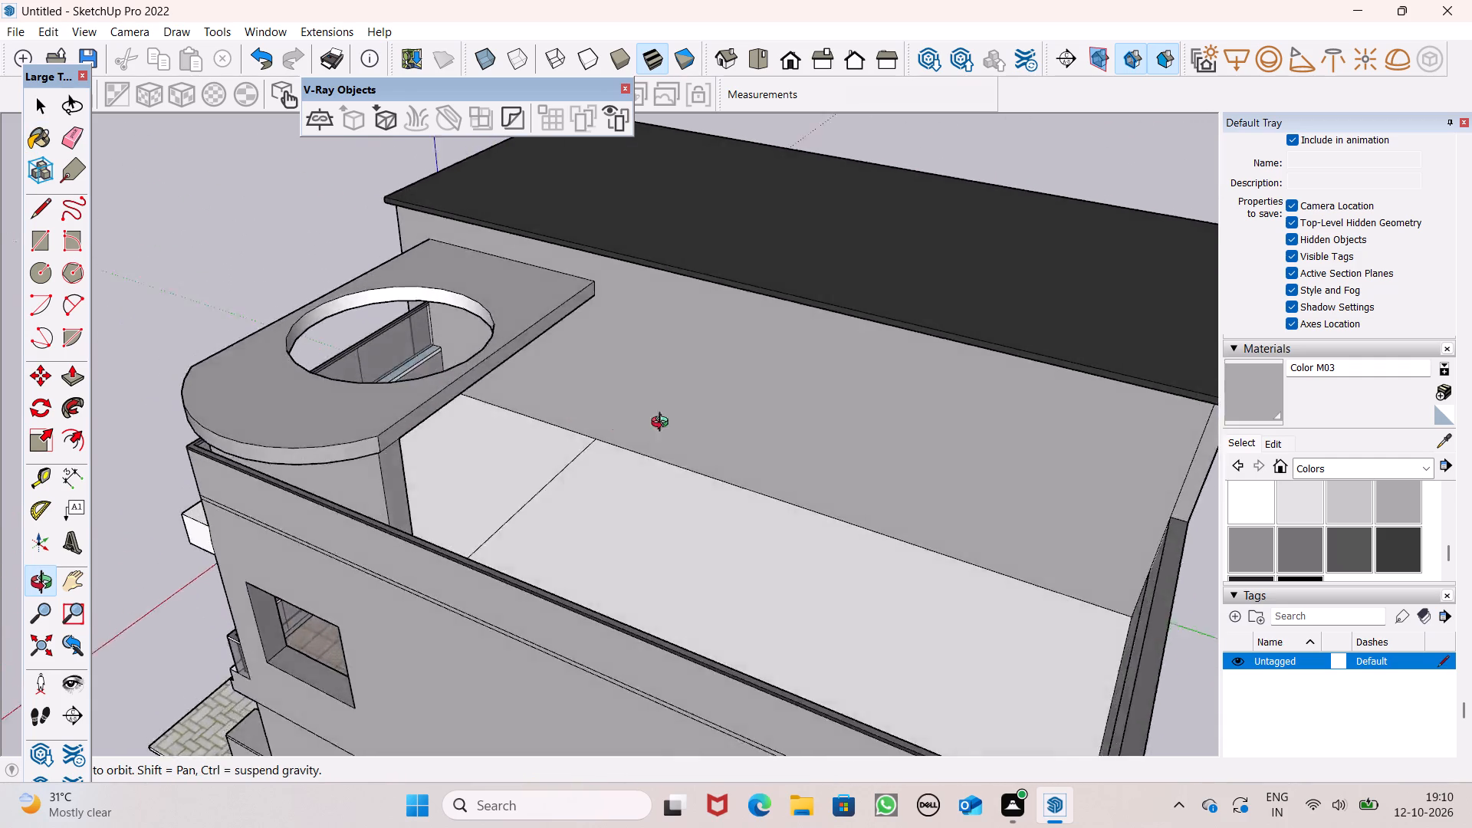
middle_drag(663, 424, 778, 421)
scroll(754, 383, down, 5)
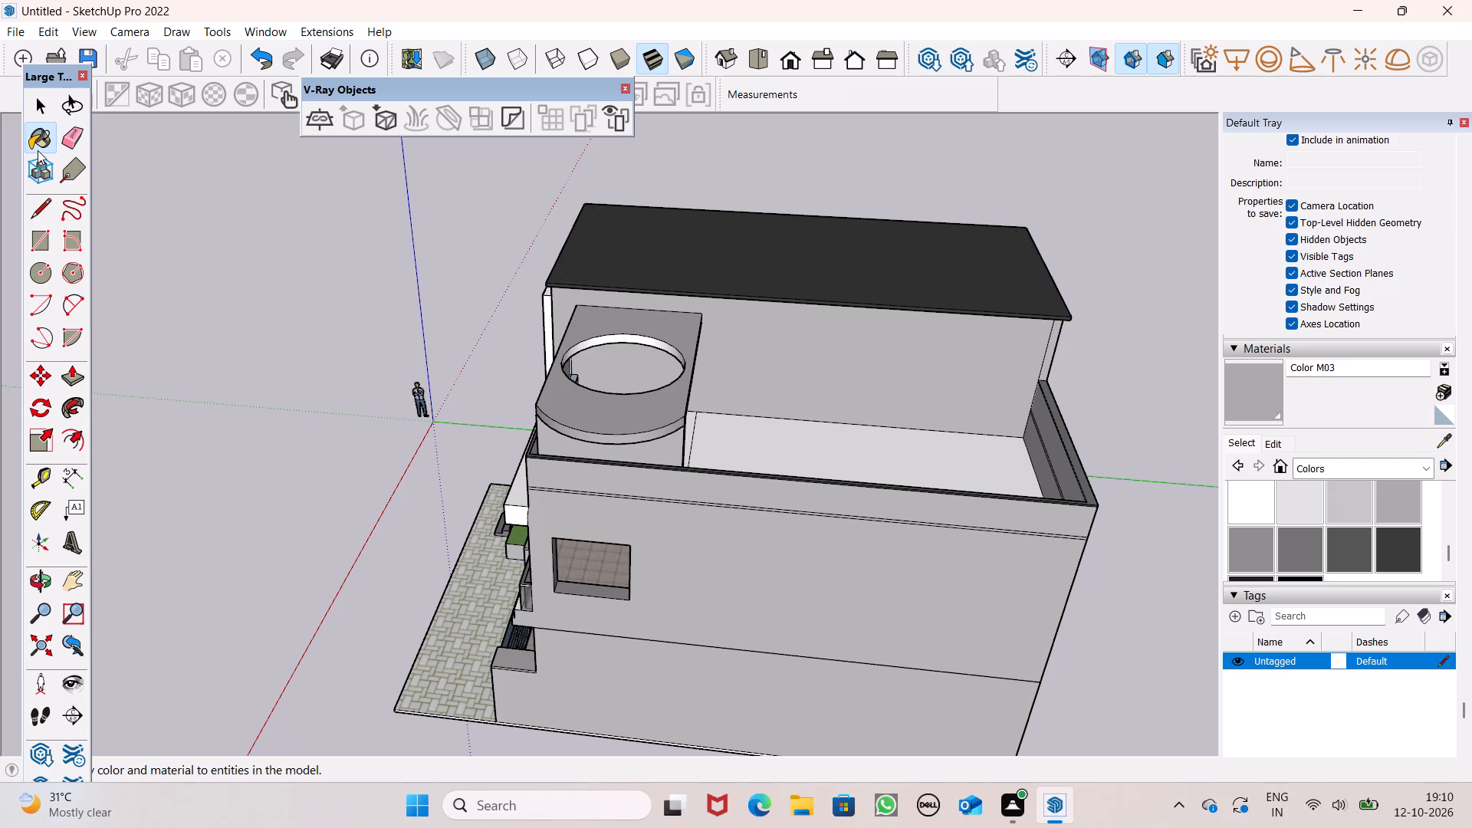
click(68, 133)
middle_drag(489, 357, 195, 462)
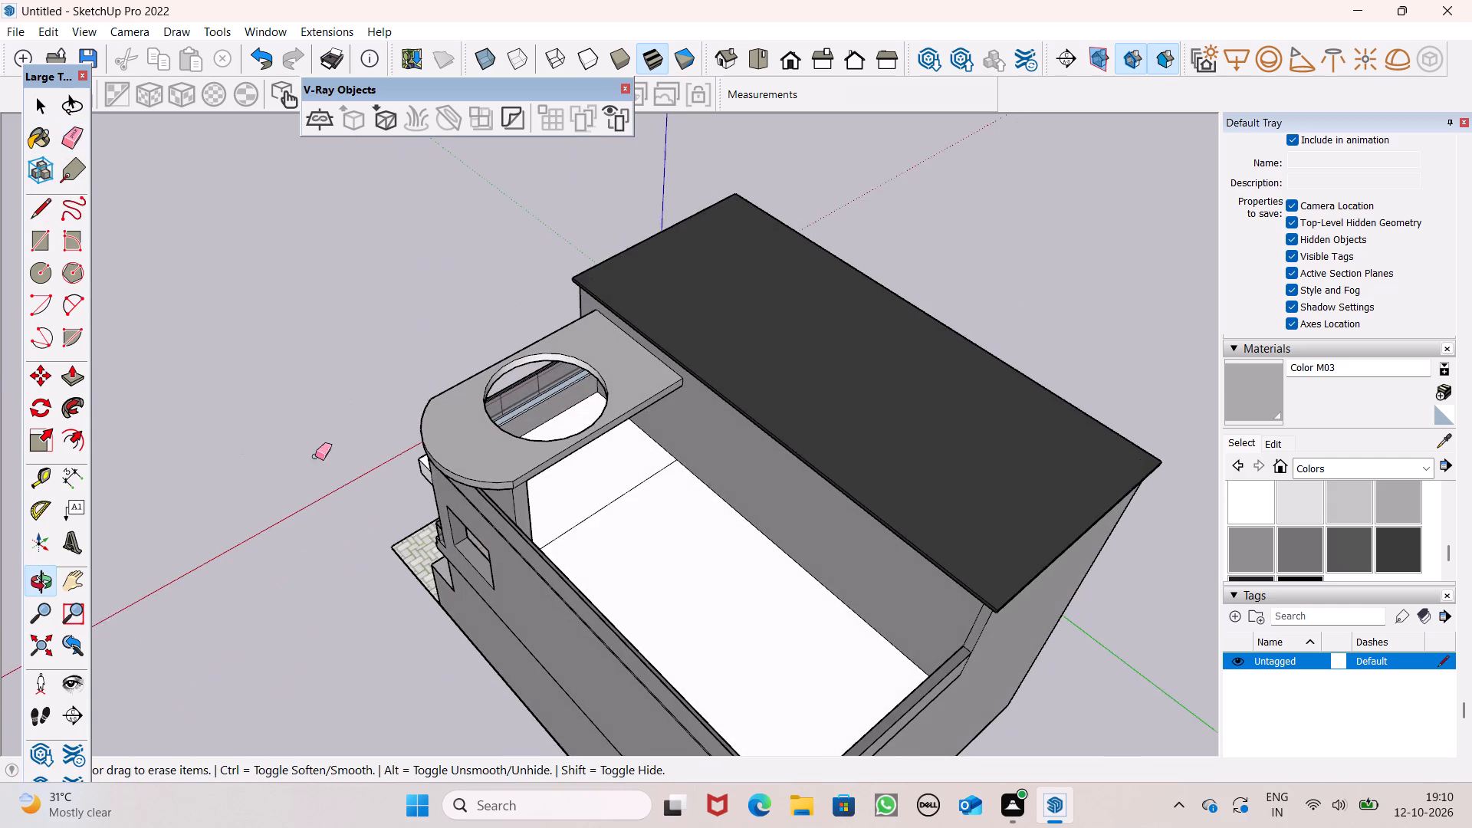
scroll(524, 523, up, 1)
scroll(556, 517, down, 1)
scroll(561, 514, up, 2)
drag(569, 504, 586, 534)
Inspect the painted house from the window-side wall and the front.
scroll(577, 480, down, 3)
middle_drag(574, 504, 843, 312)
scroll(787, 347, up, 1)
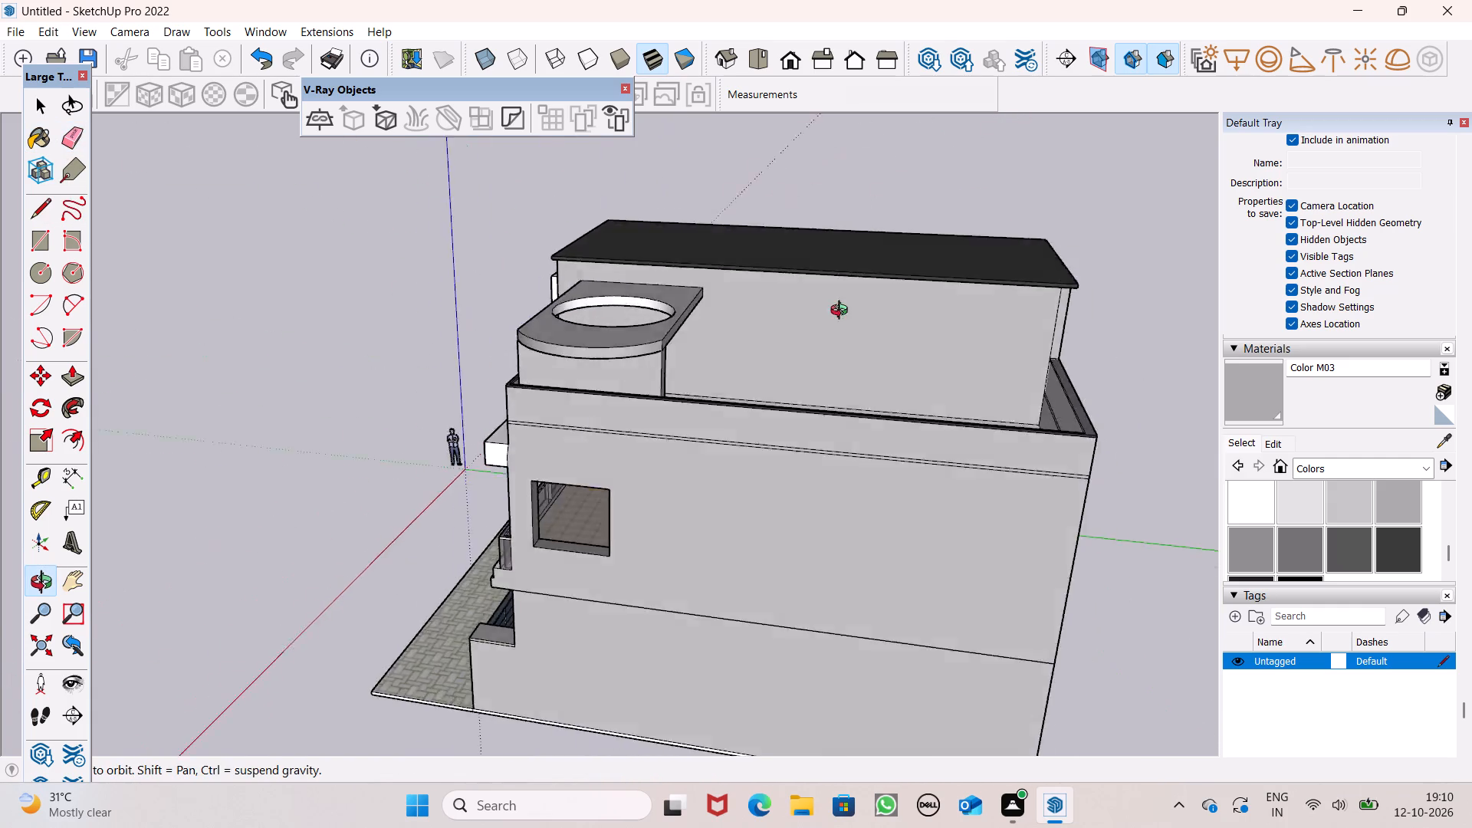
middle_drag(843, 312, 917, 259)
scroll(381, 319, up, 5)
scroll(449, 333, down, 4)
middle_drag(533, 474, 941, 394)
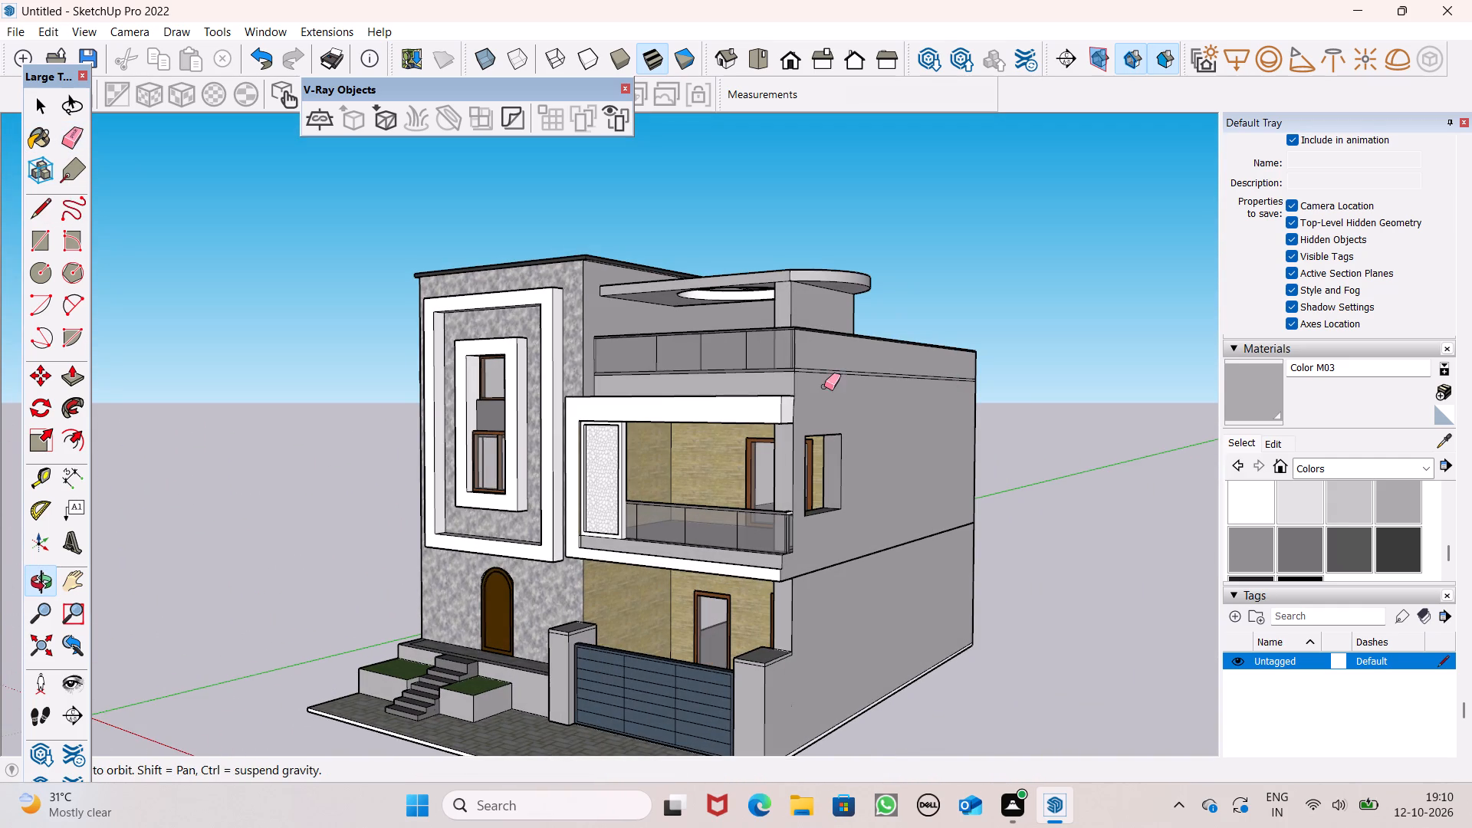
Search the component library for "plants".
scroll(815, 360, down, 7)
middle_drag(708, 506, 925, 544)
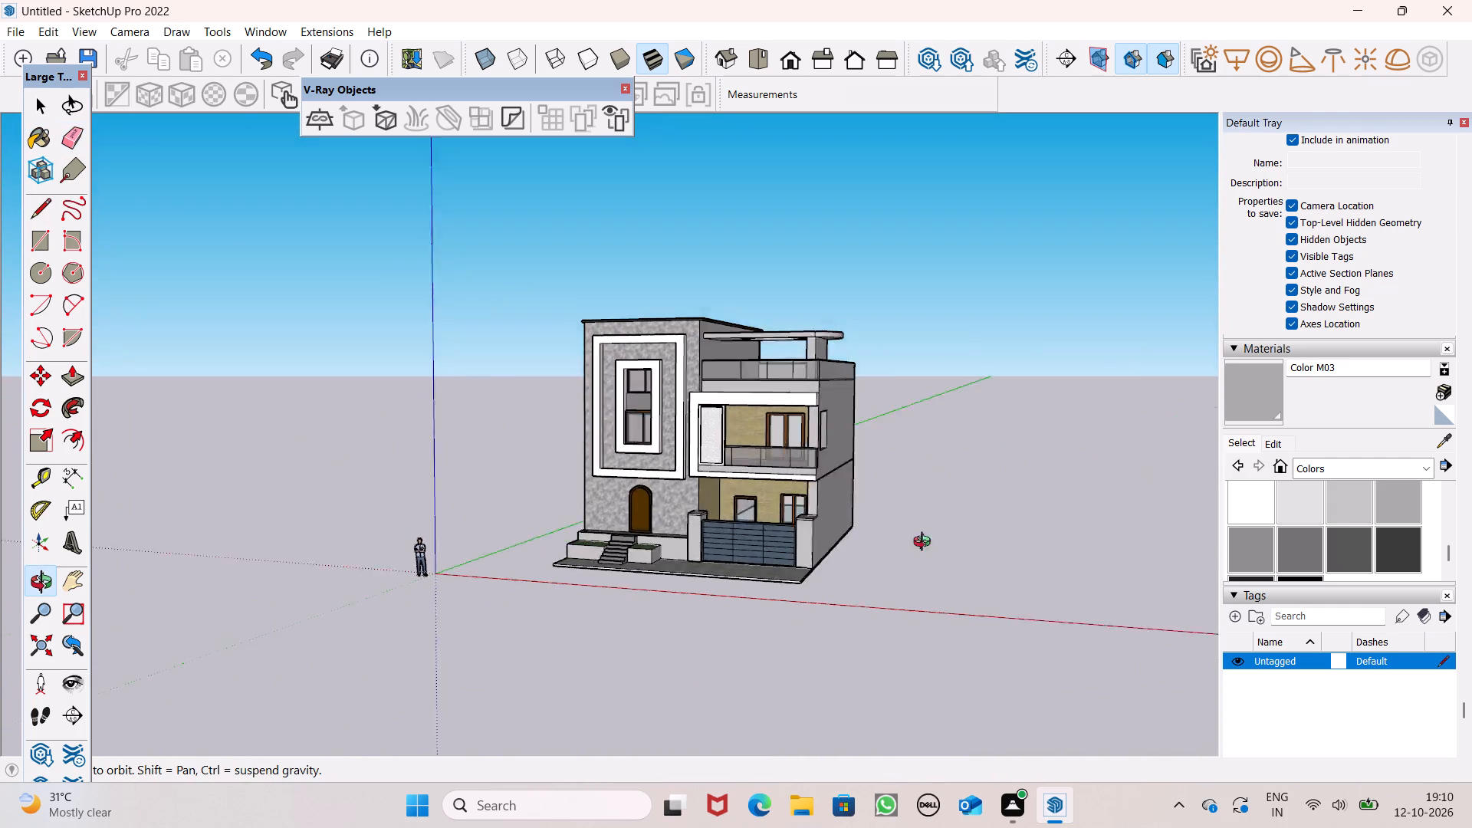
middle_drag(925, 544, 837, 632)
scroll(1377, 429, up, 7)
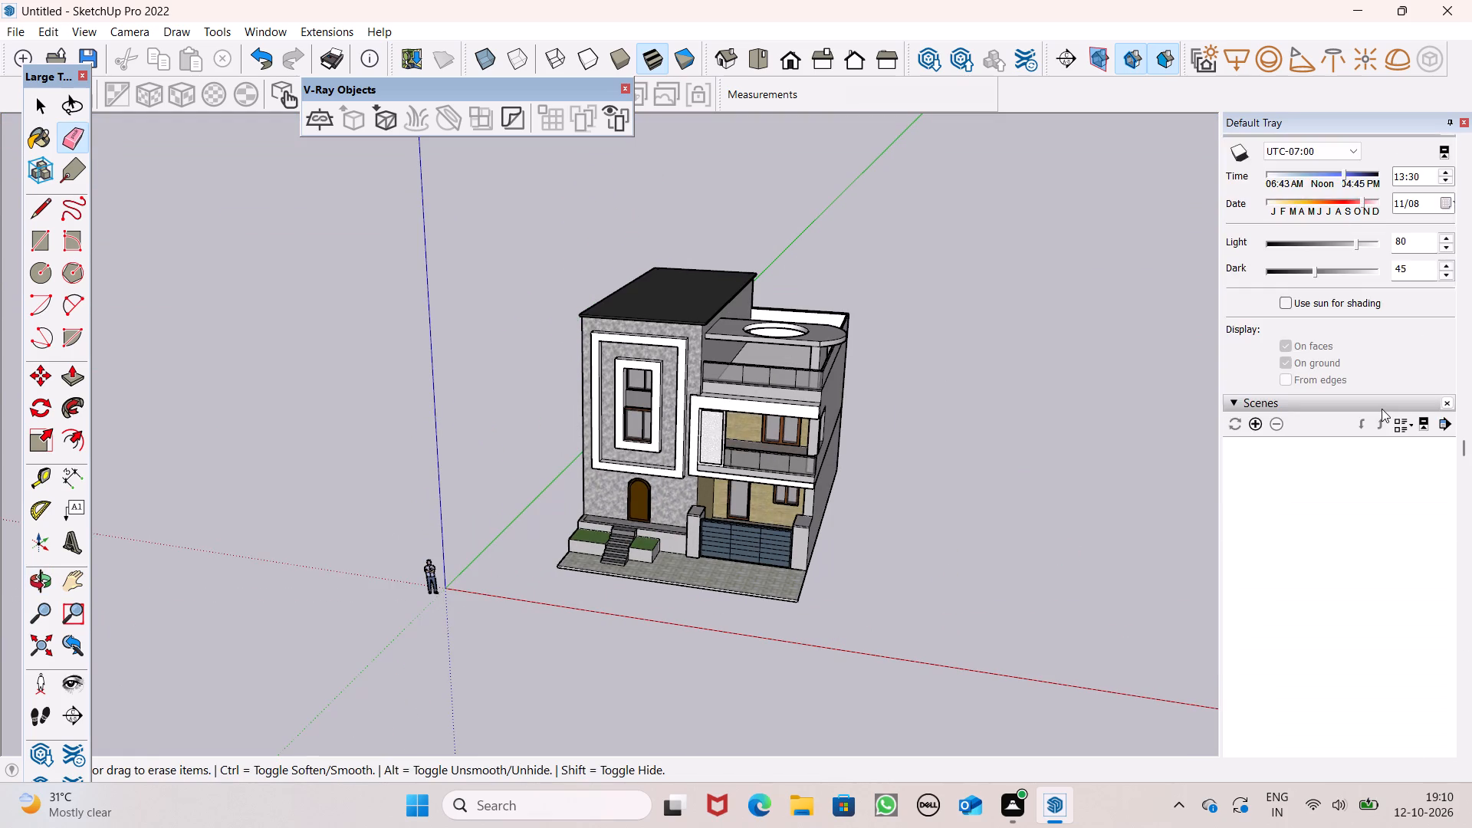
scroll(1382, 409, up, 12)
click(1368, 442)
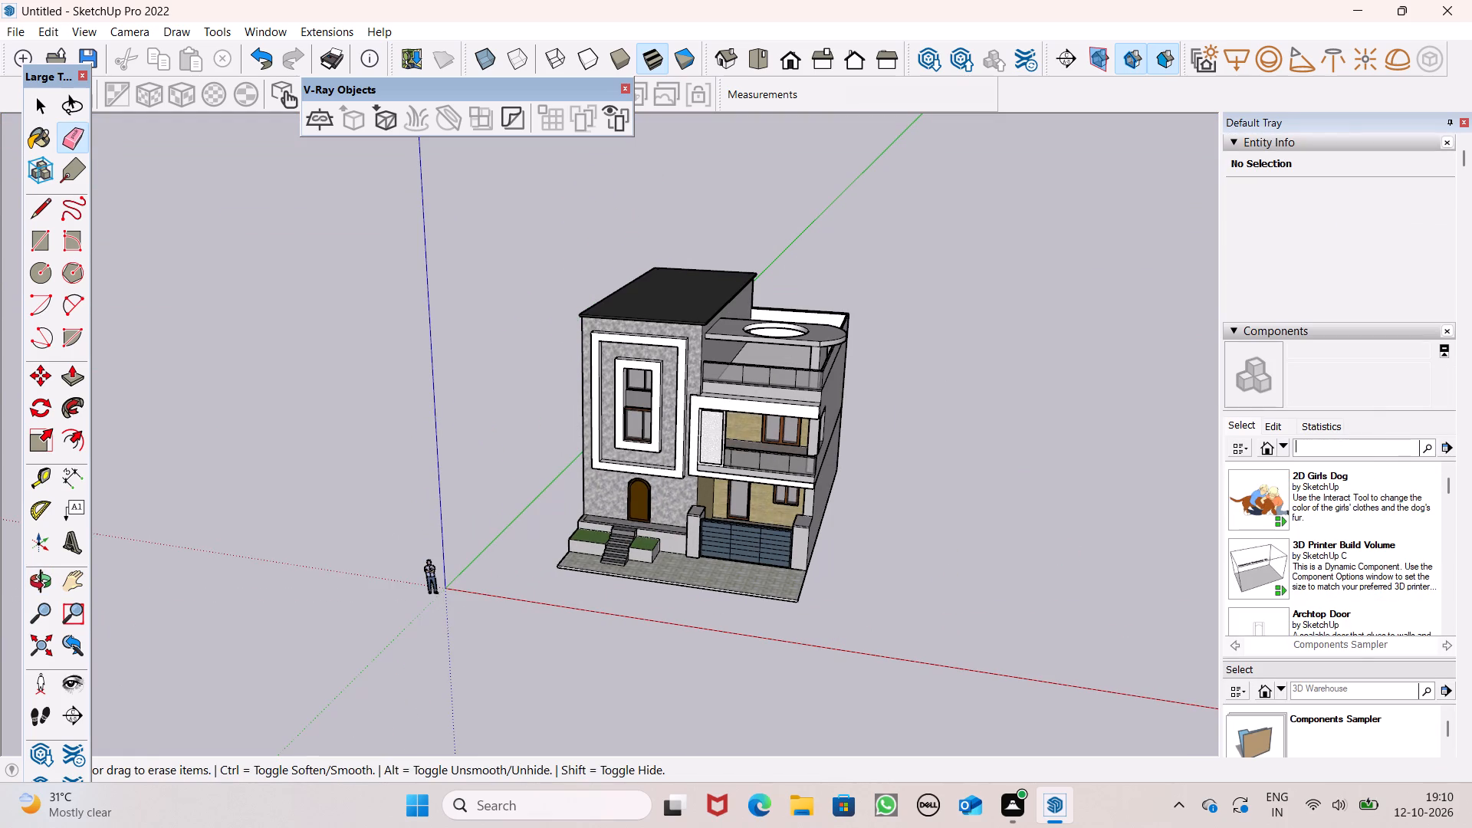
text(plants)
key(Return)
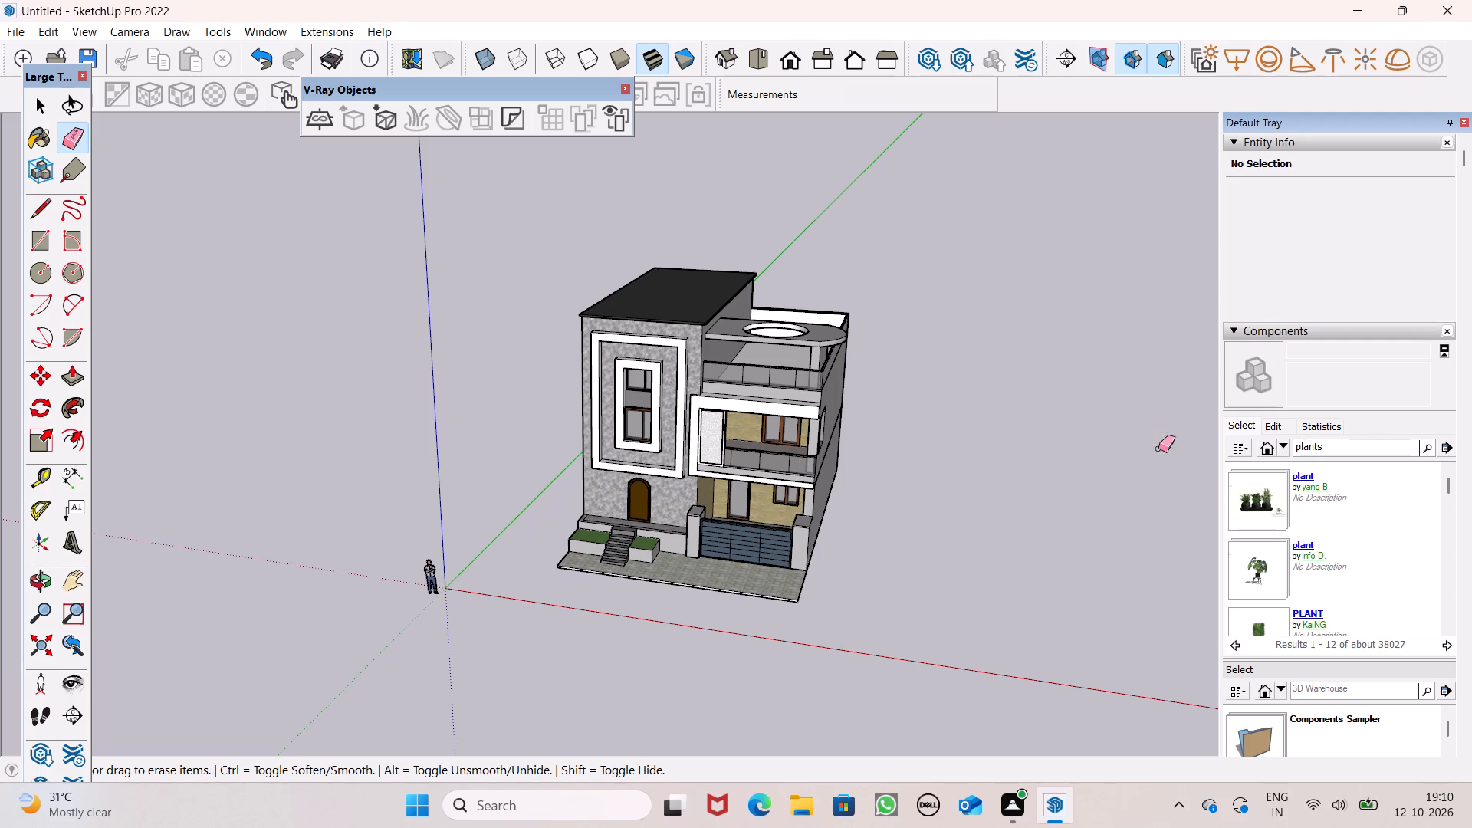
Open the first plant result and load the FLORES 1 flower component from its collection for placement in the model.
click(1250, 501)
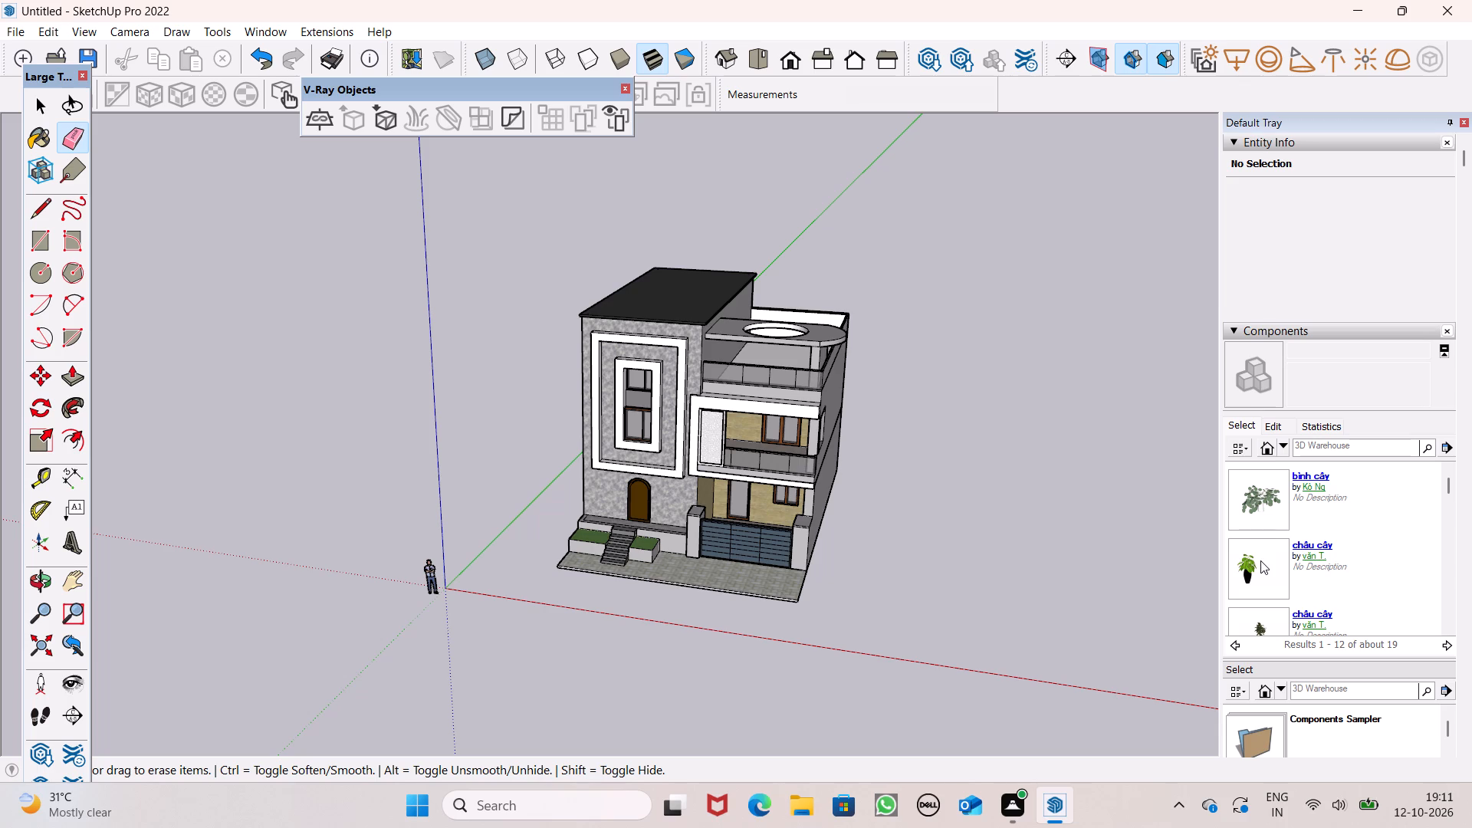
scroll(1260, 560, down, 4)
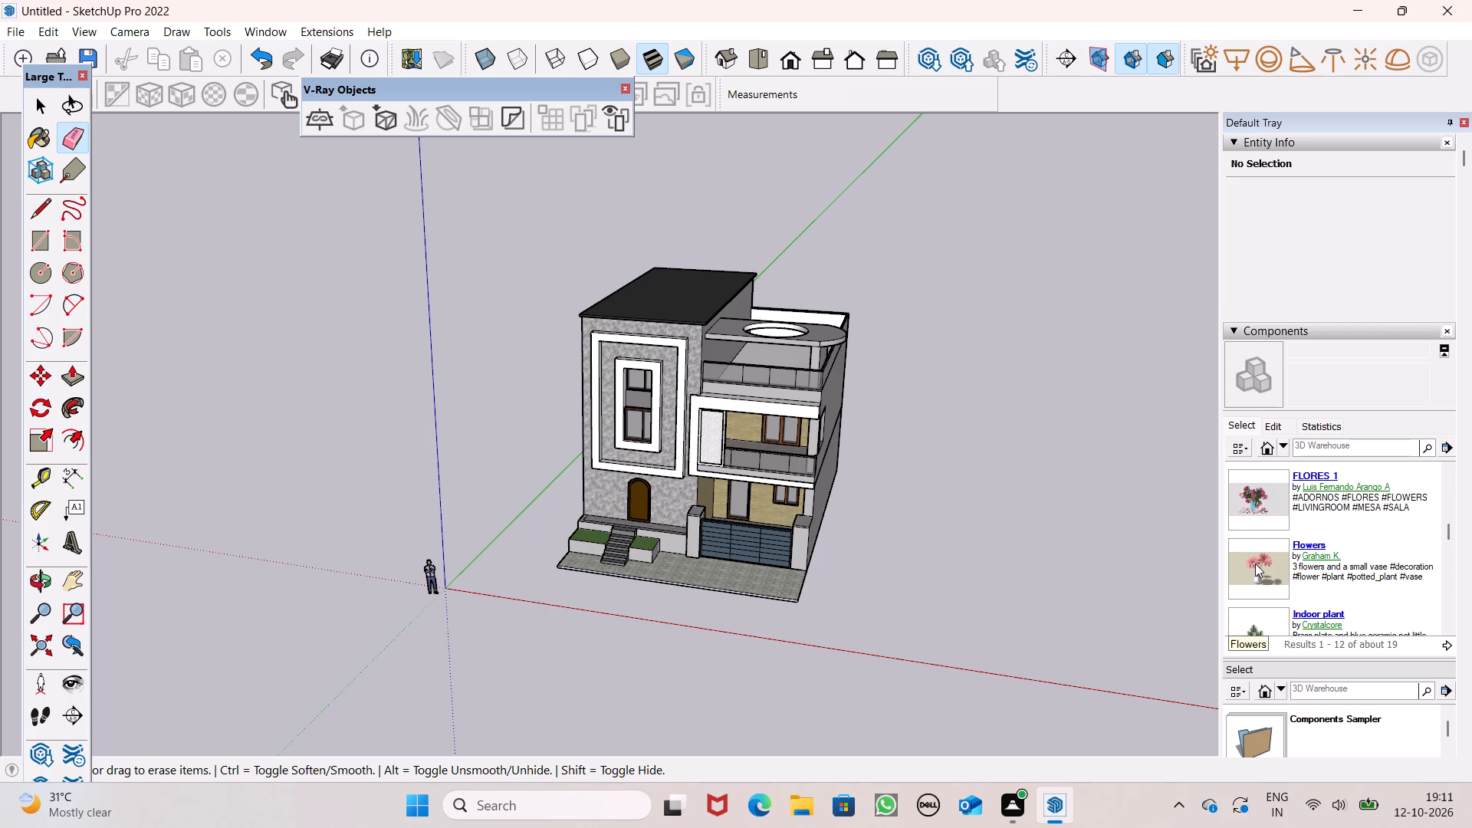
click(1245, 511)
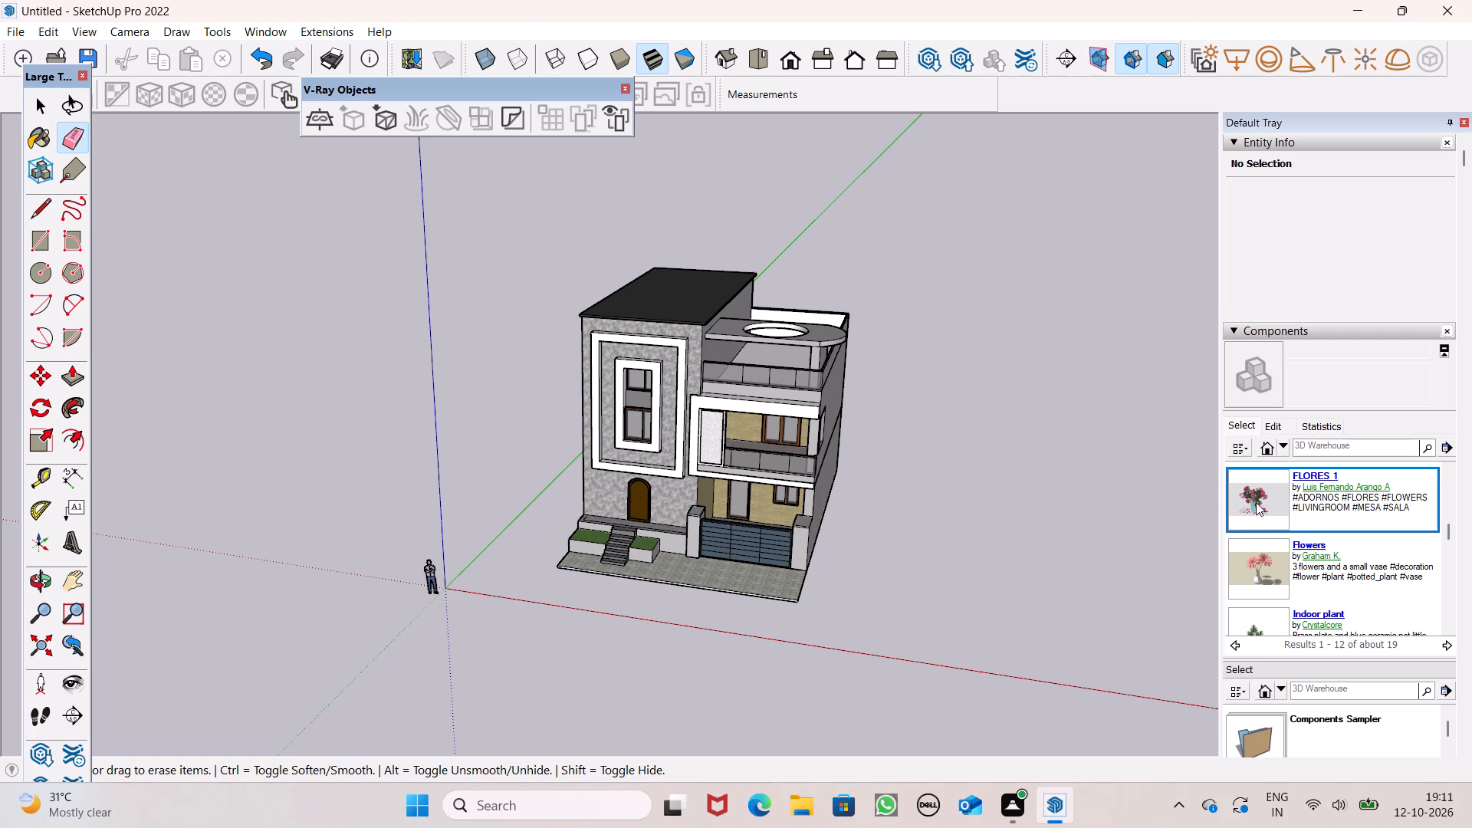
drag(1263, 501, 1251, 501)
click(1252, 497)
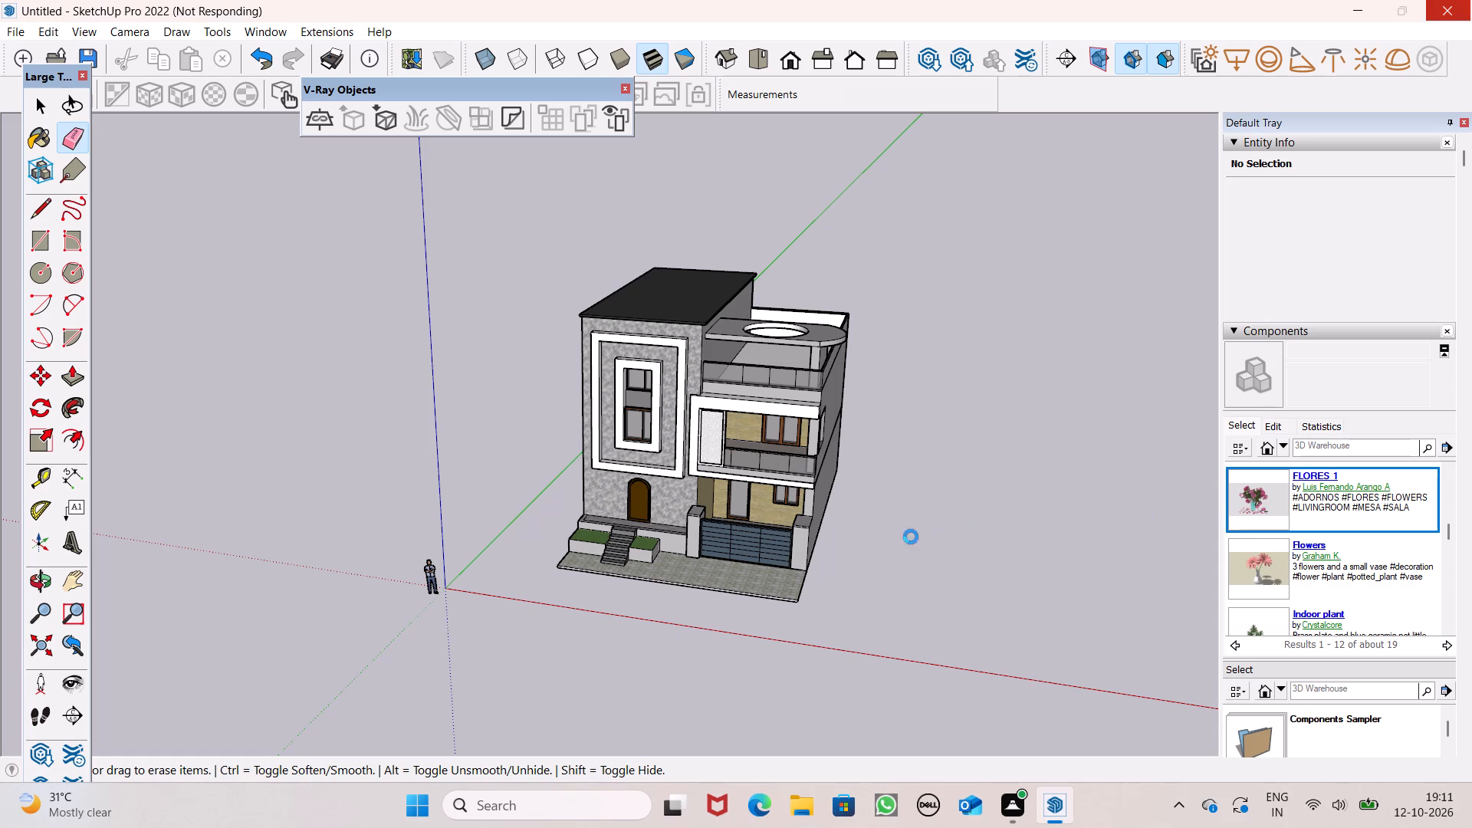
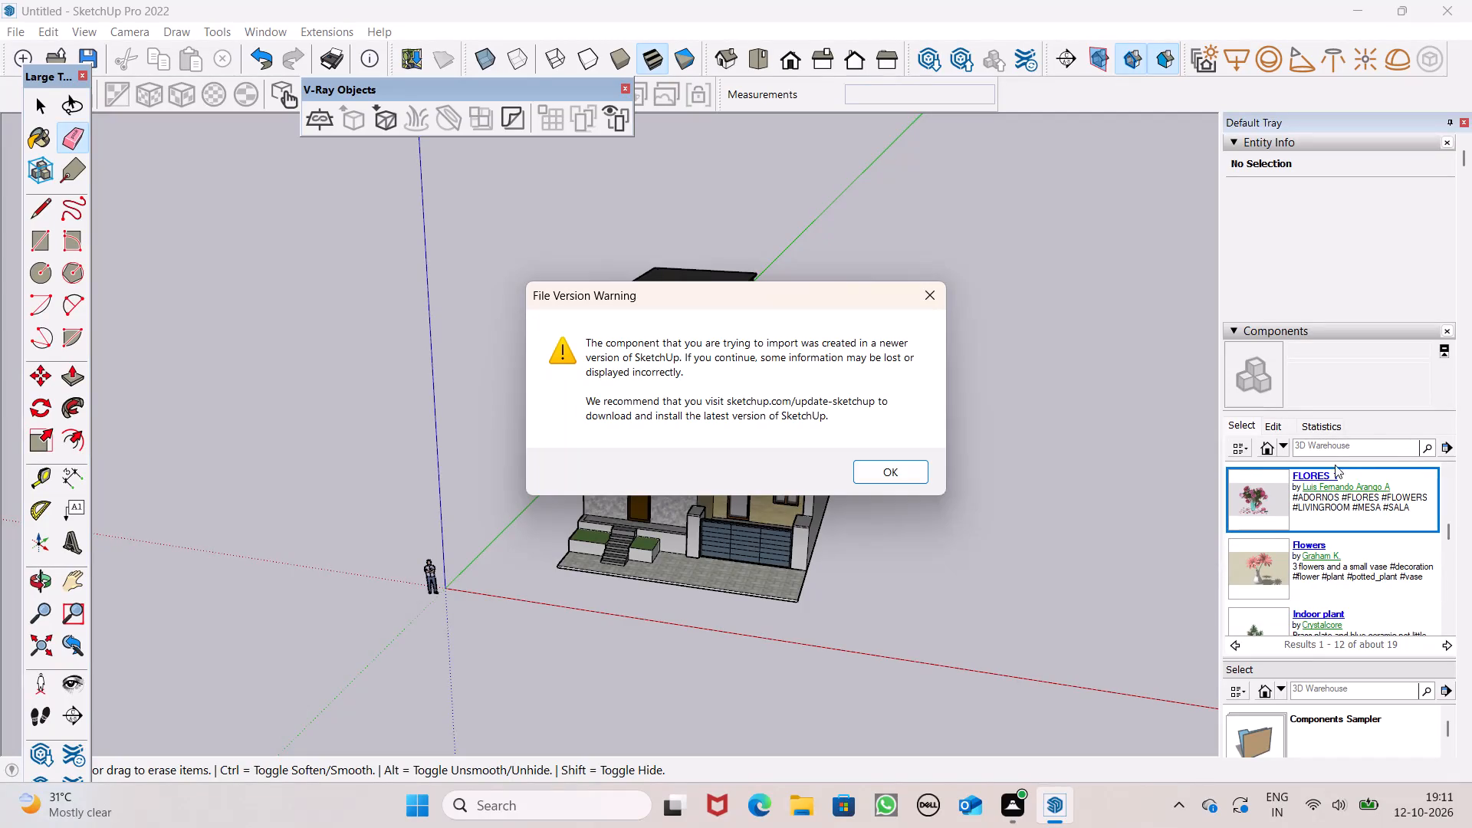
Accept the newer-version import and place the FLORES 1 flower vase on the ground beside the house's side wall.
click(864, 467)
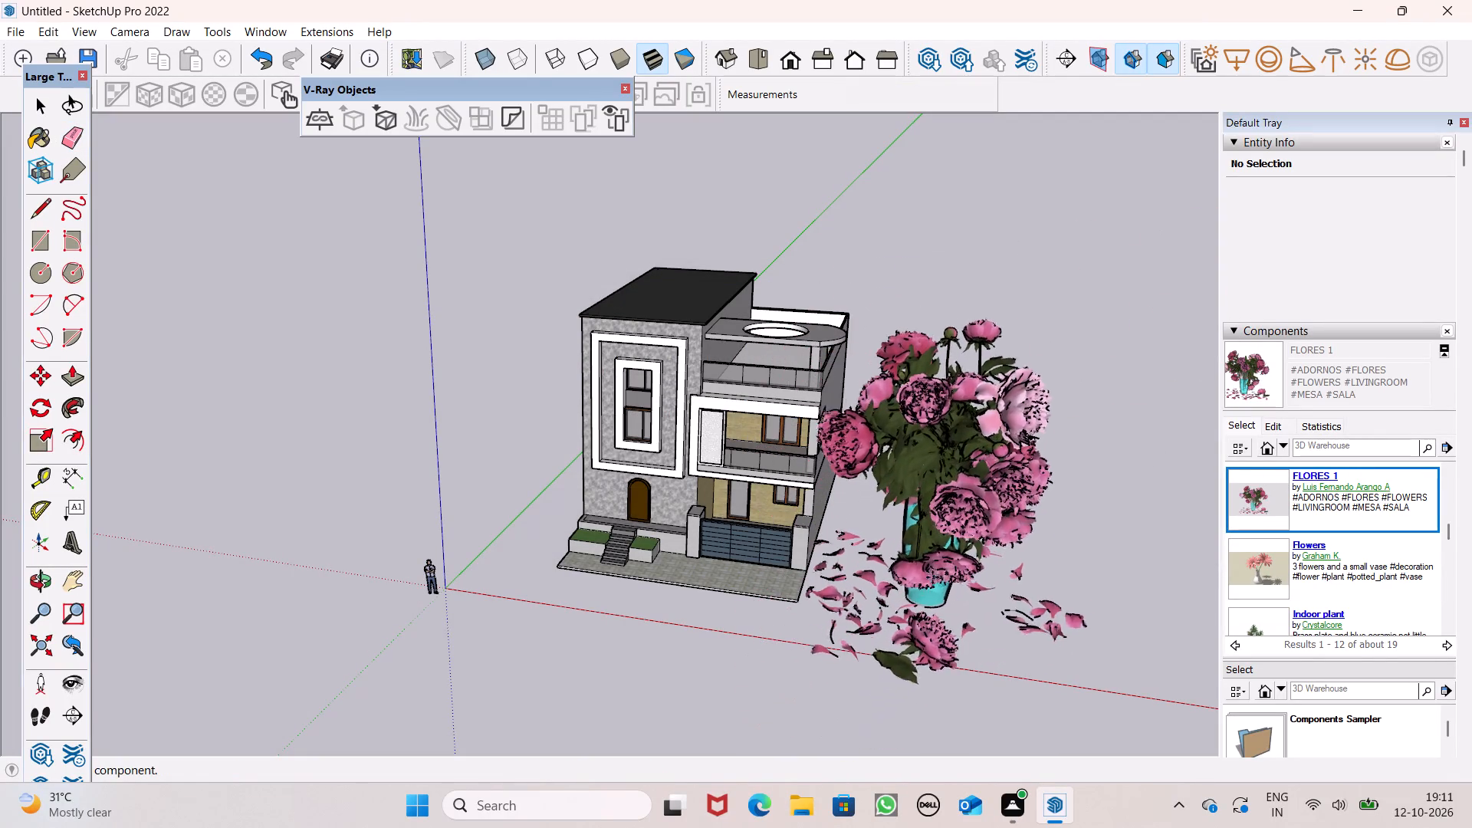
scroll(932, 560, up, 4)
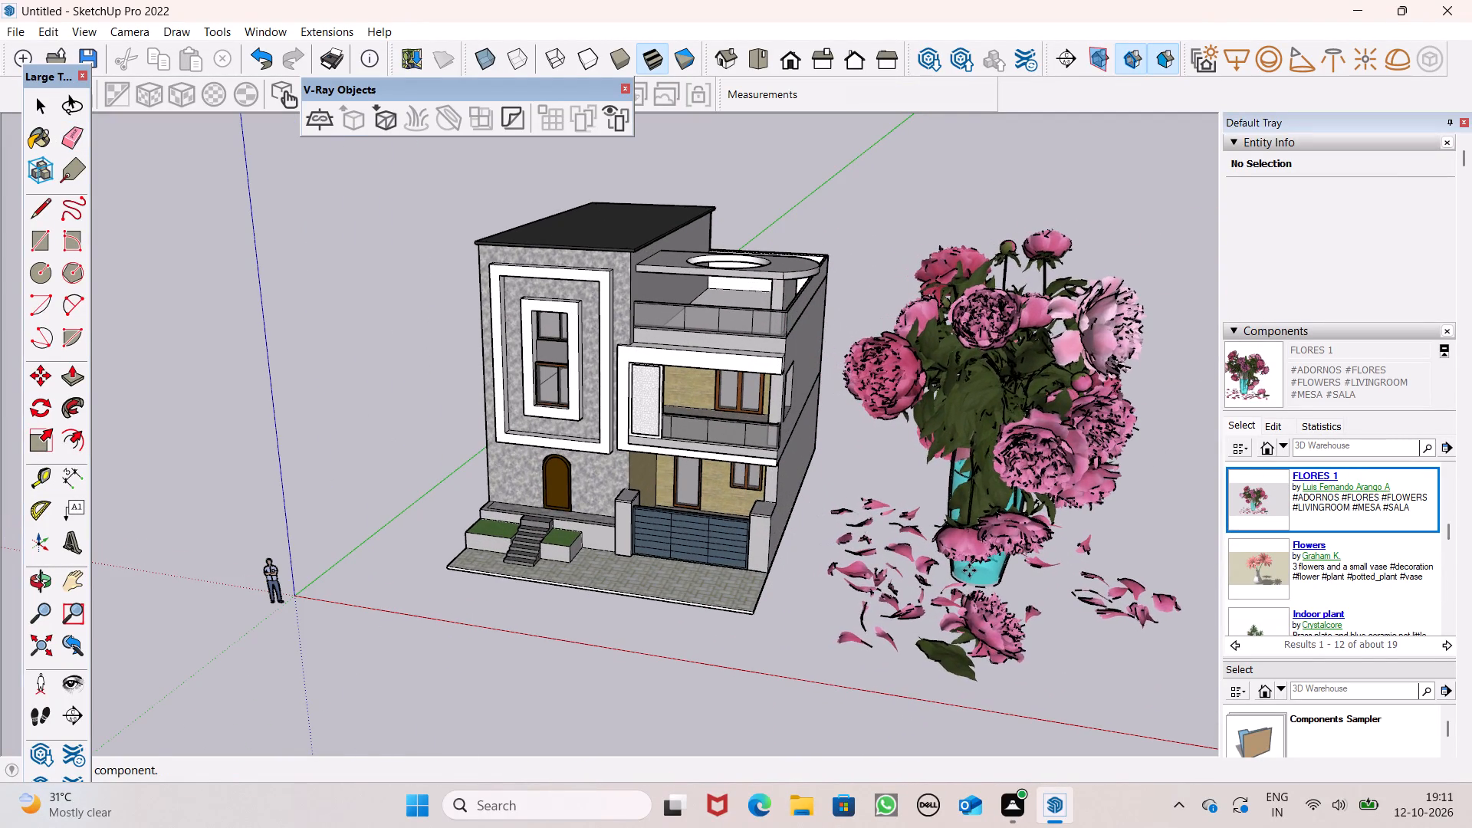
click(970, 570)
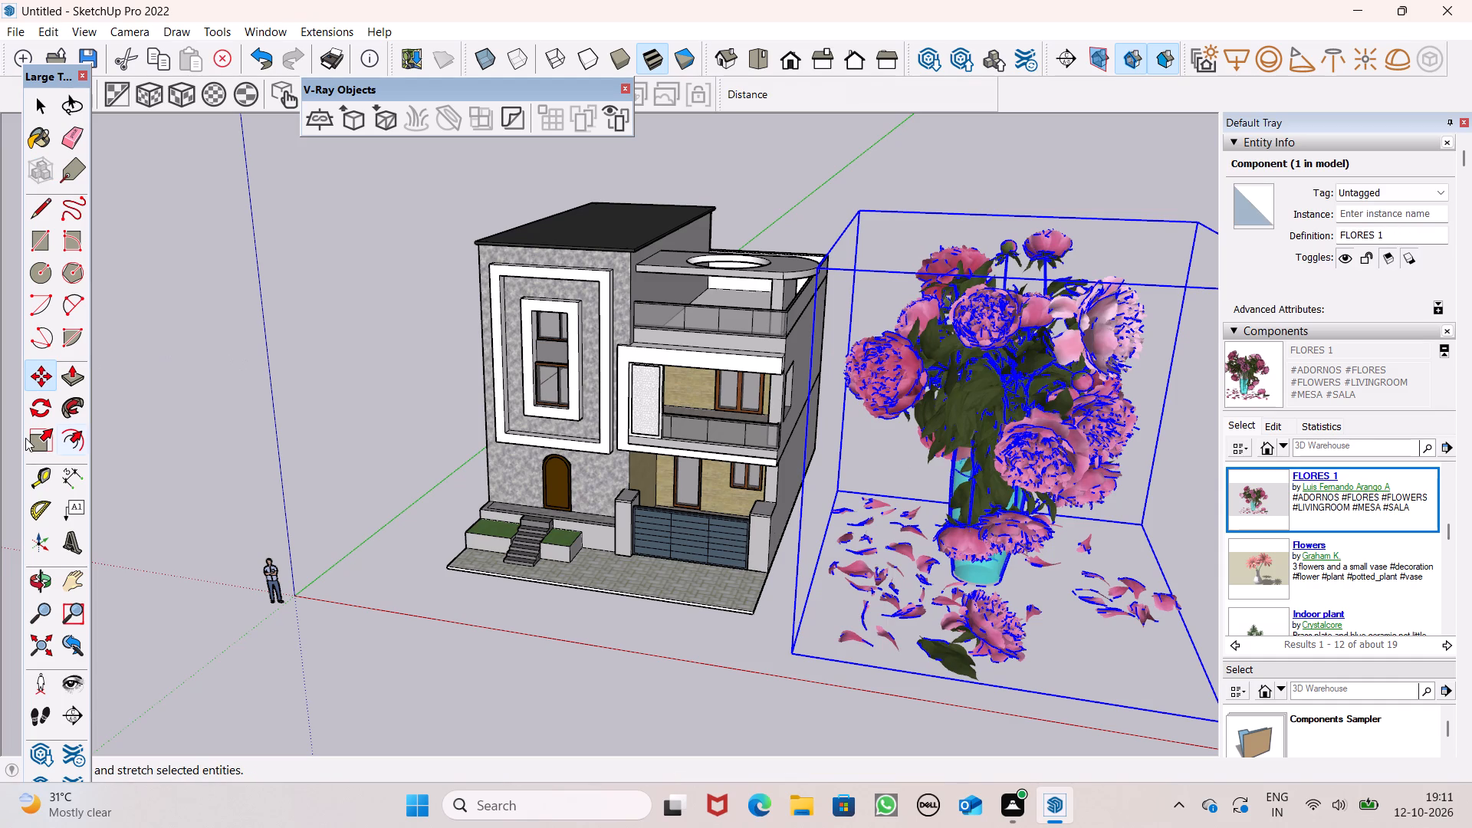
Scale the oversized flower vase down uniformly from a corner of its bounding box.
click(25, 438)
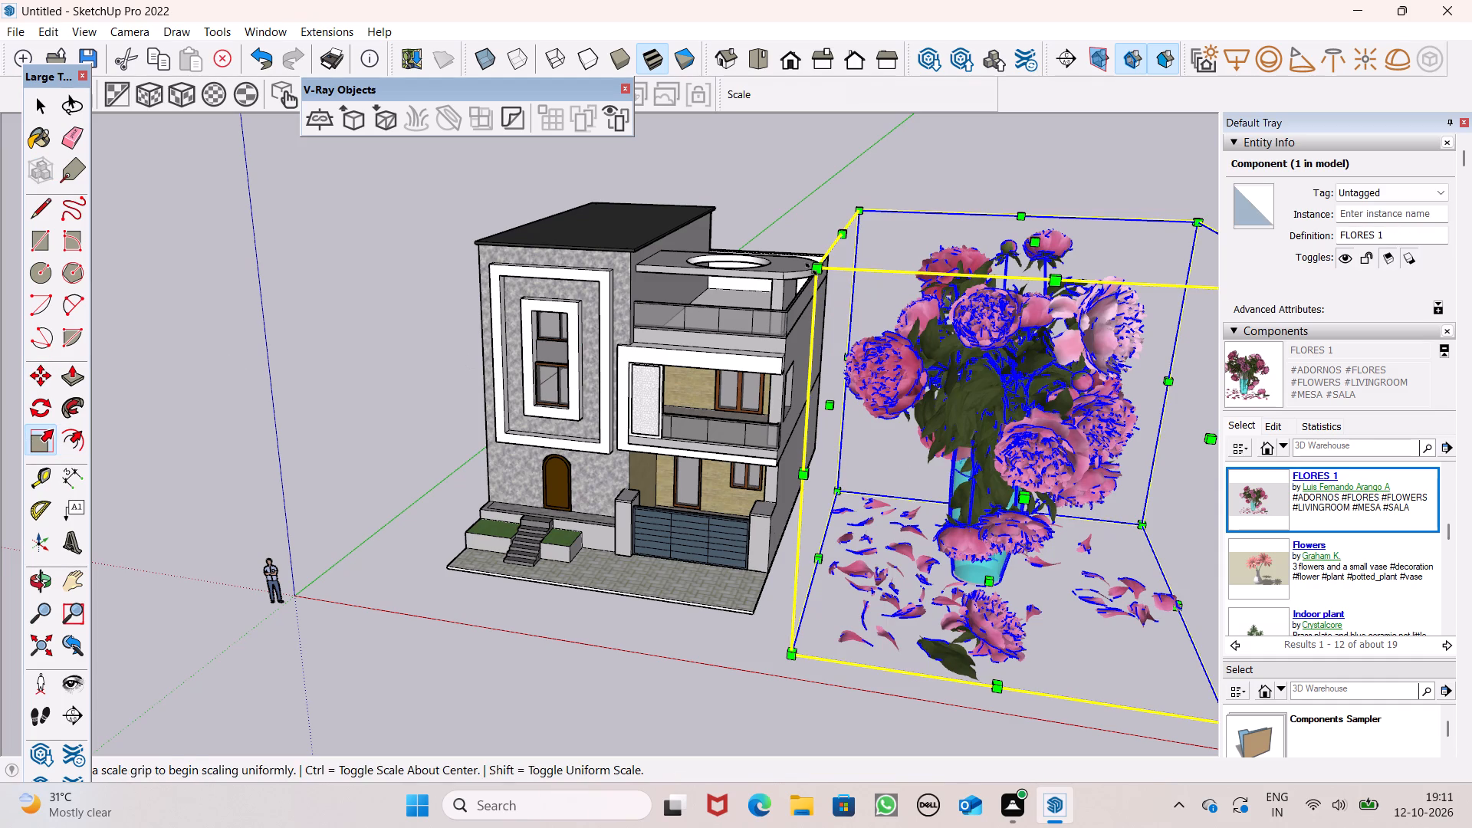
drag(811, 269, 941, 635)
scroll(1069, 475, up, 4)
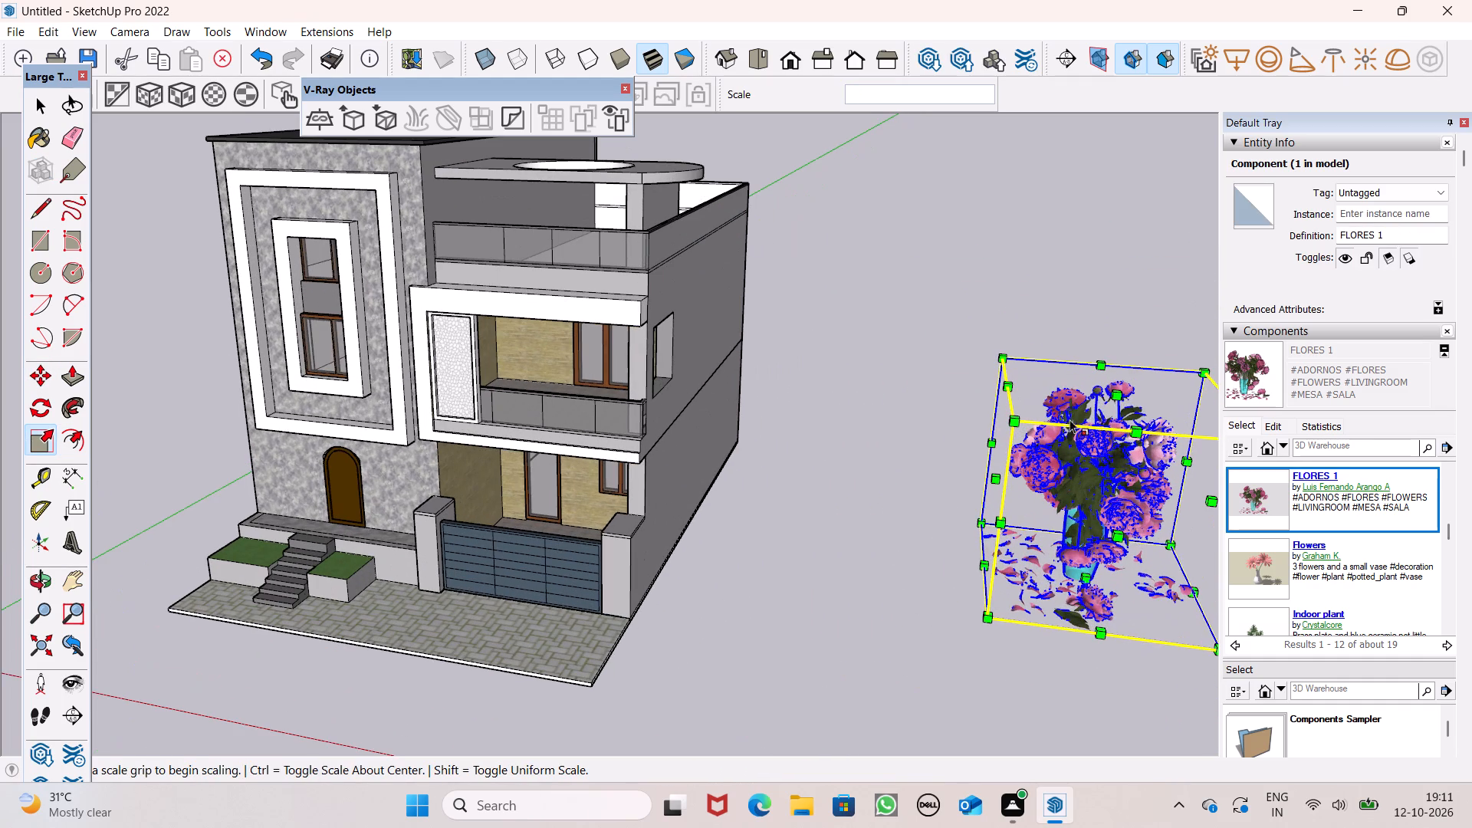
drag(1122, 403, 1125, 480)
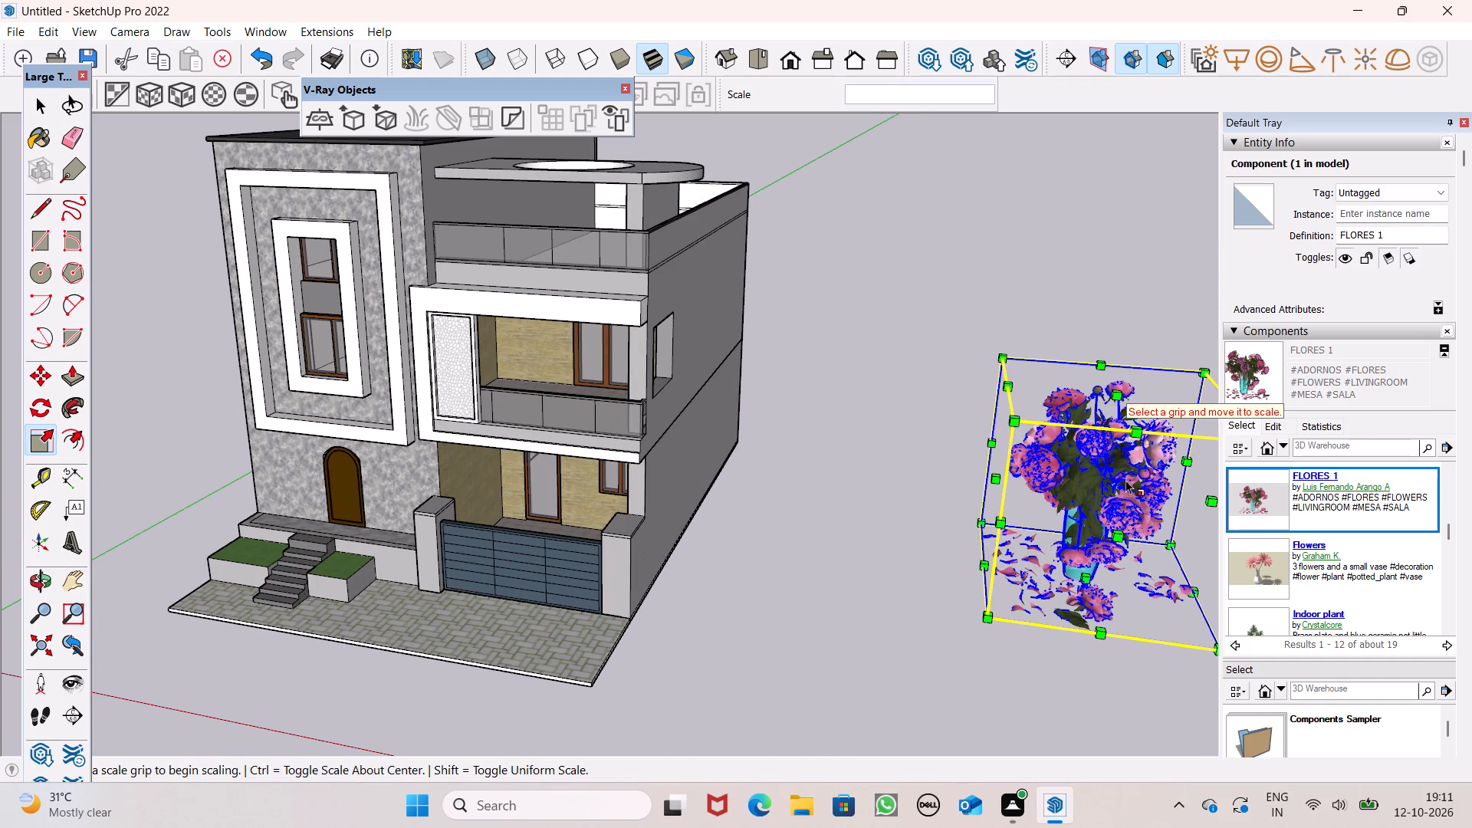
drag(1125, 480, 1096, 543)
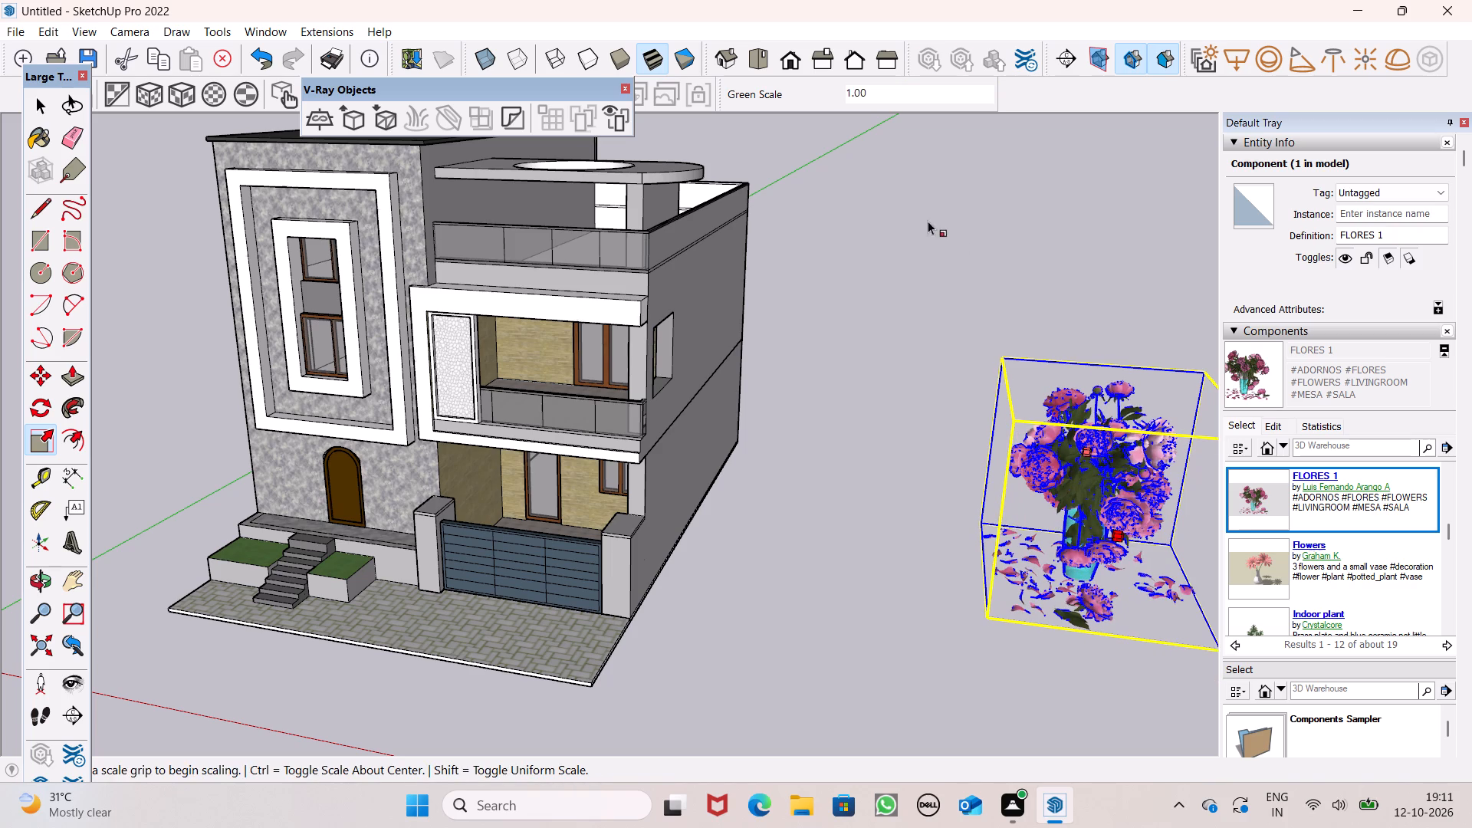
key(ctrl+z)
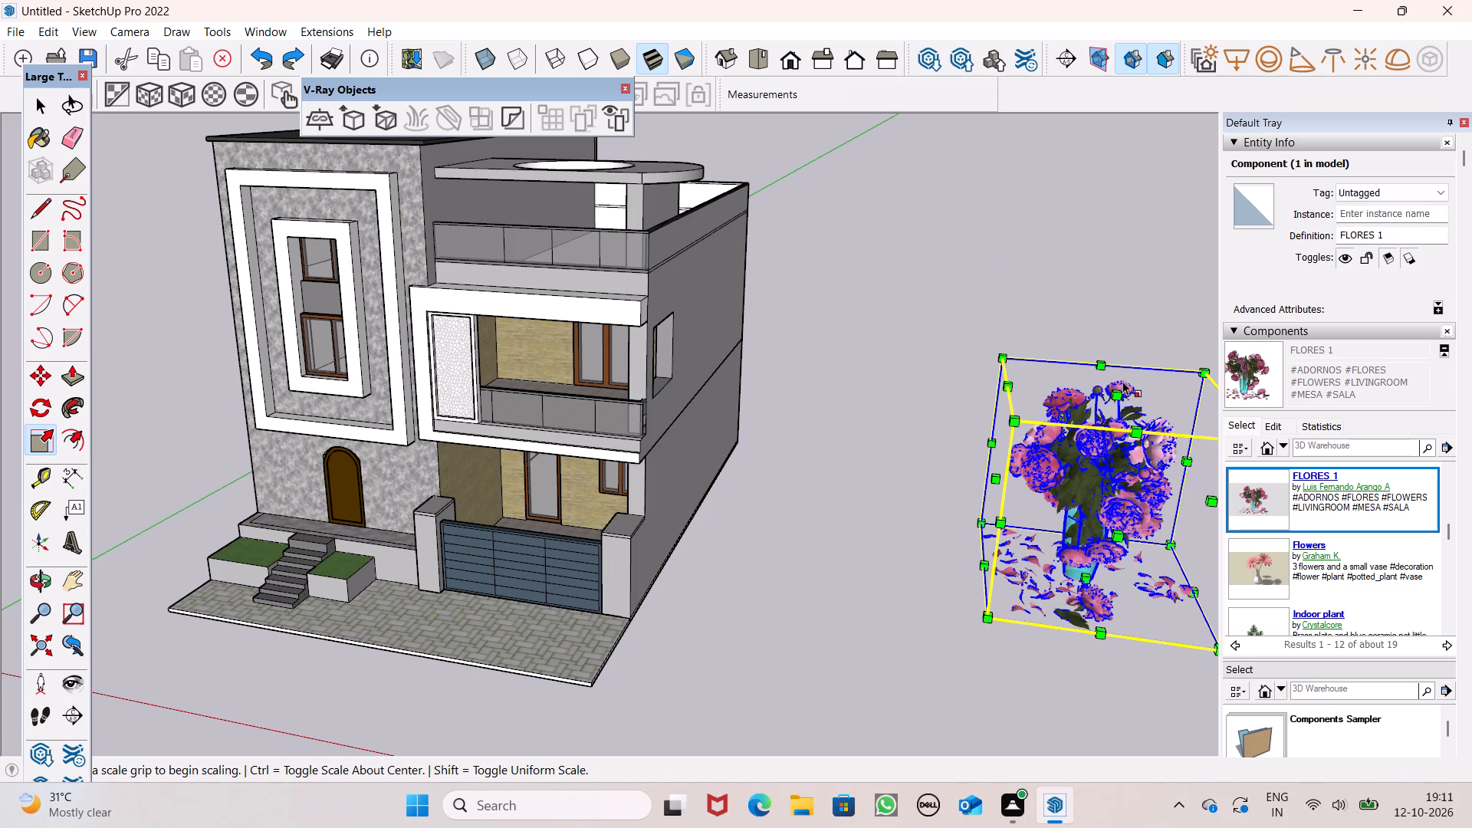
Scale the flower vase along the blue axis only to reduce its height.
drag(1119, 394, 1155, 489)
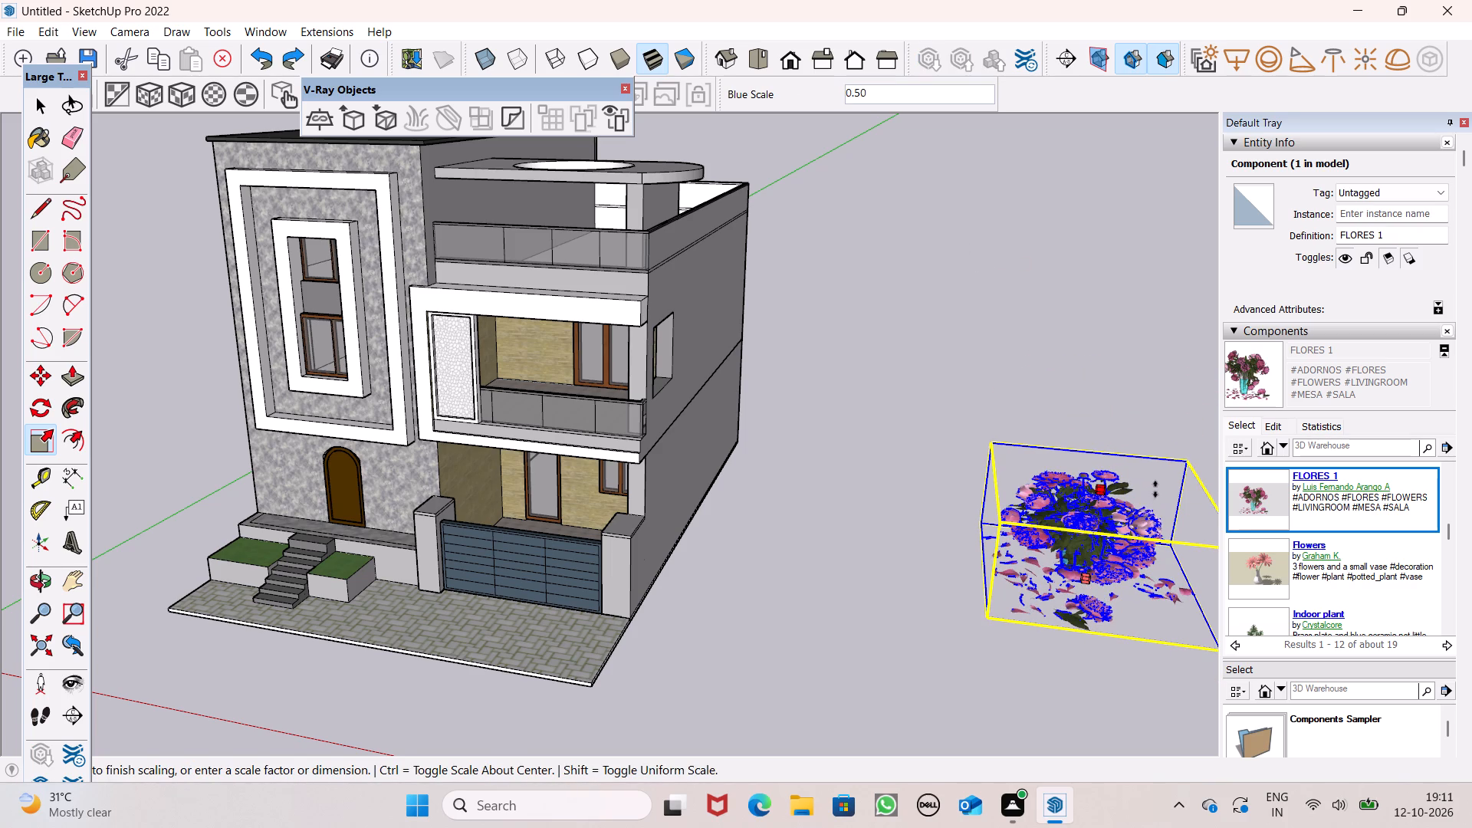
drag(1155, 489, 1157, 456)
Scale the flower vase down uniformly to about 0.25 of its size and deselect it.
scroll(866, 434, down, 4)
middle_drag(1095, 504, 1075, 402)
scroll(1078, 412, up, 1)
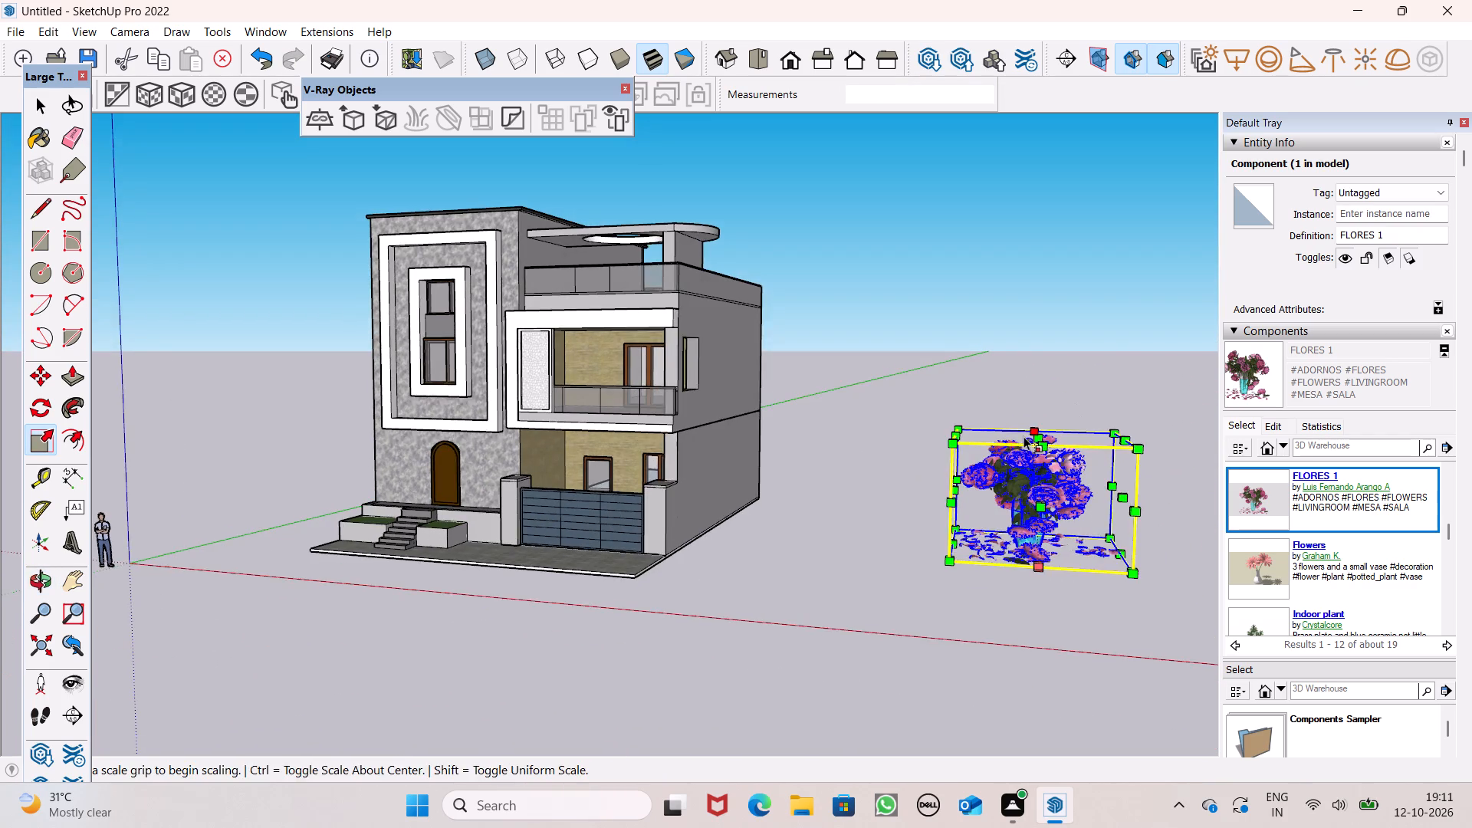
scroll(1024, 436, up, 2)
drag(933, 439, 1056, 555)
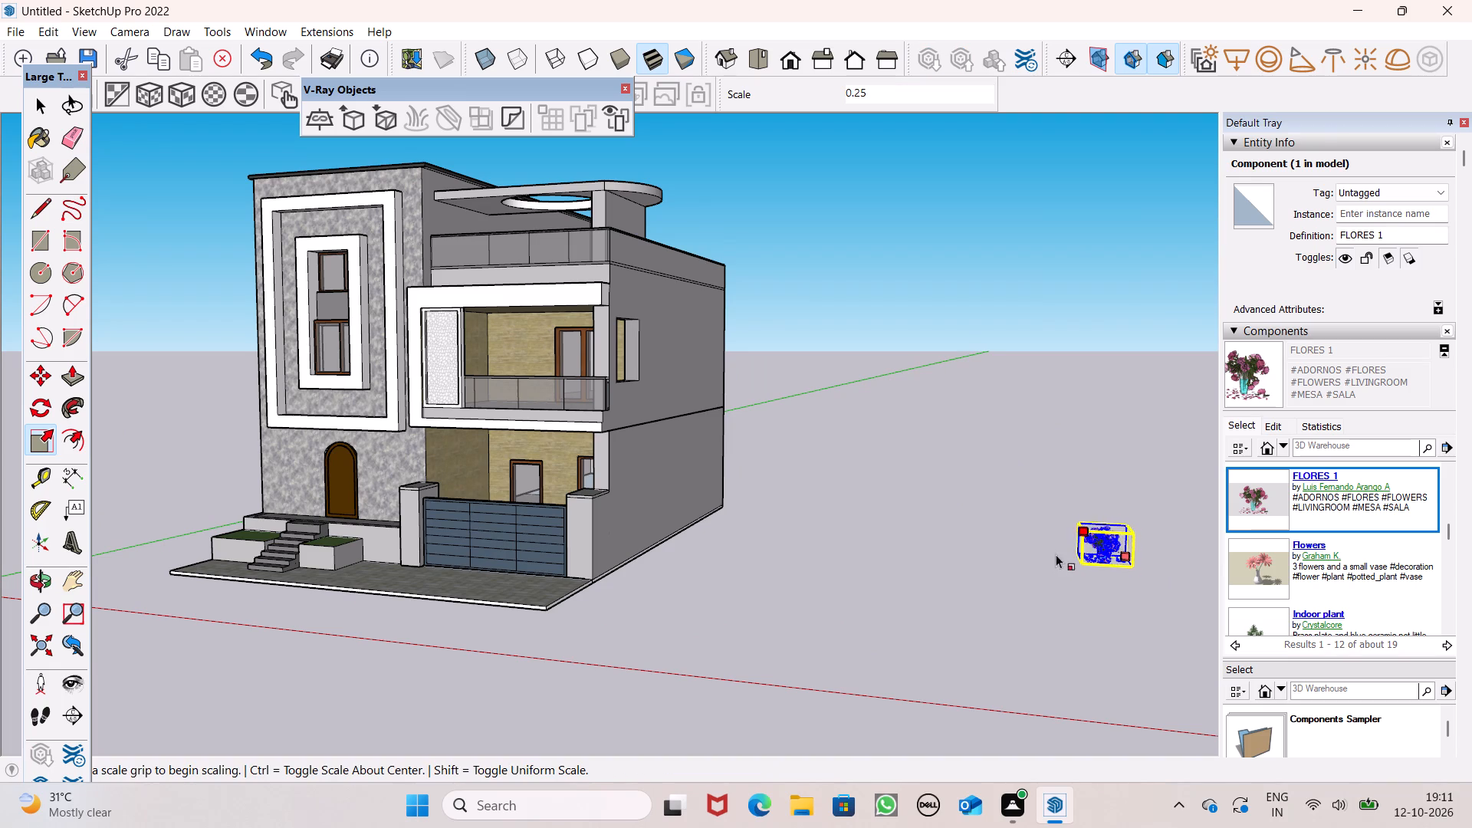
drag(1056, 554, 1060, 563)
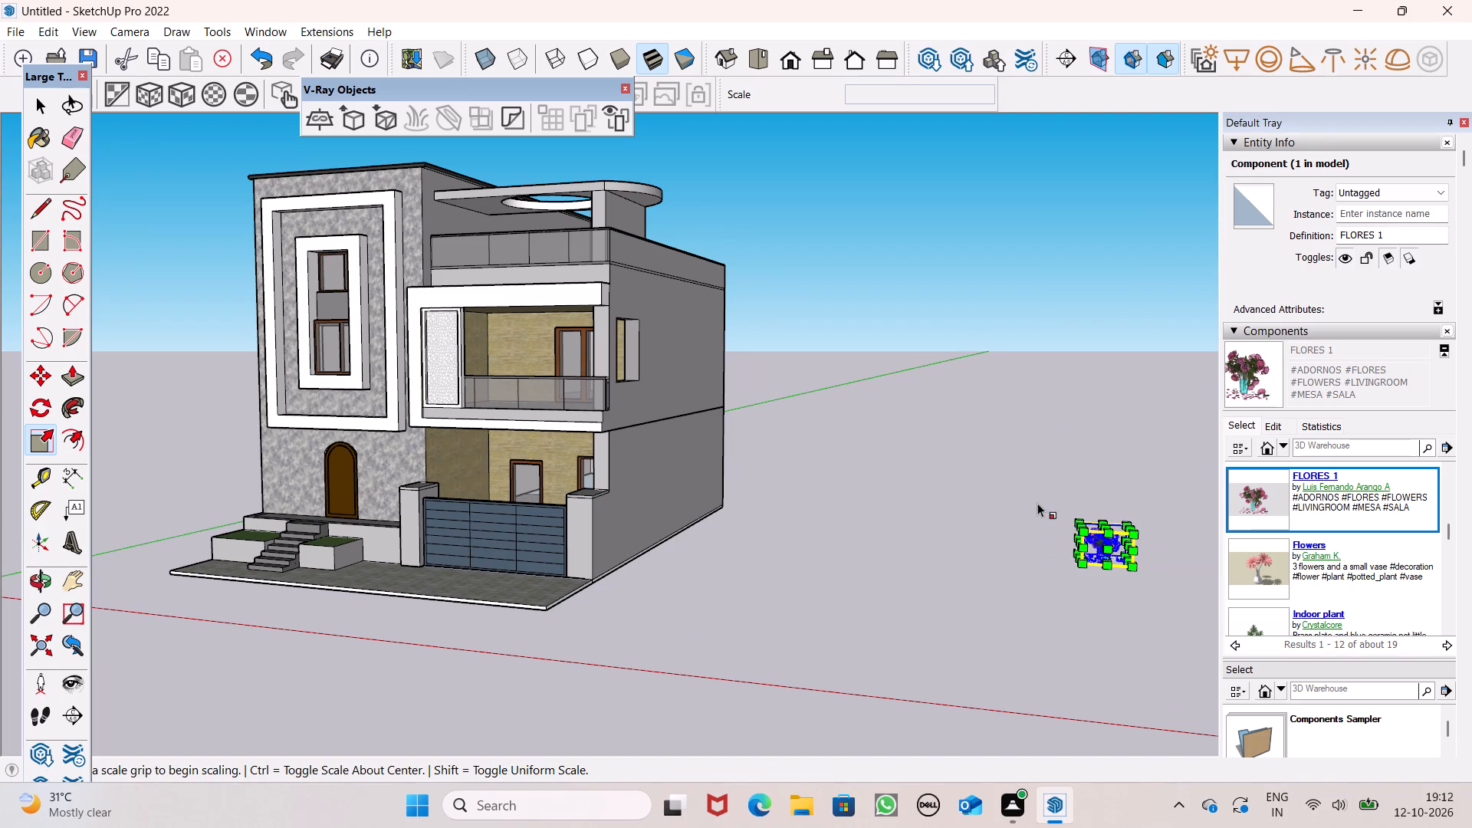
key(space)
click(1120, 603)
Move the flower vase from the ground beside the house onto the upper-floor balcony, about 67' 6" away.
scroll(1113, 583, up, 5)
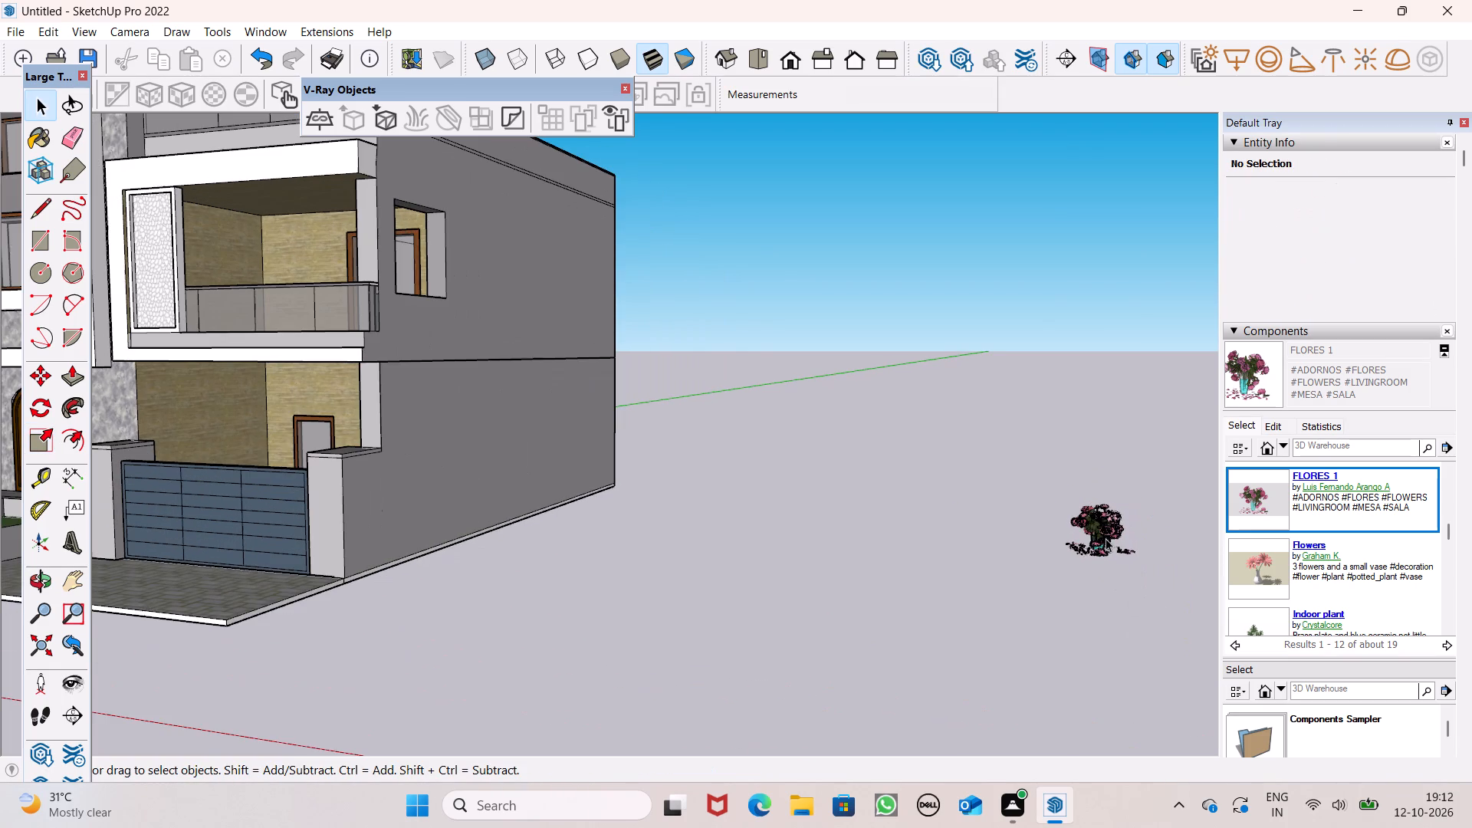
click(1105, 537)
scroll(1105, 534, down, 3)
key(m)
key(Return)
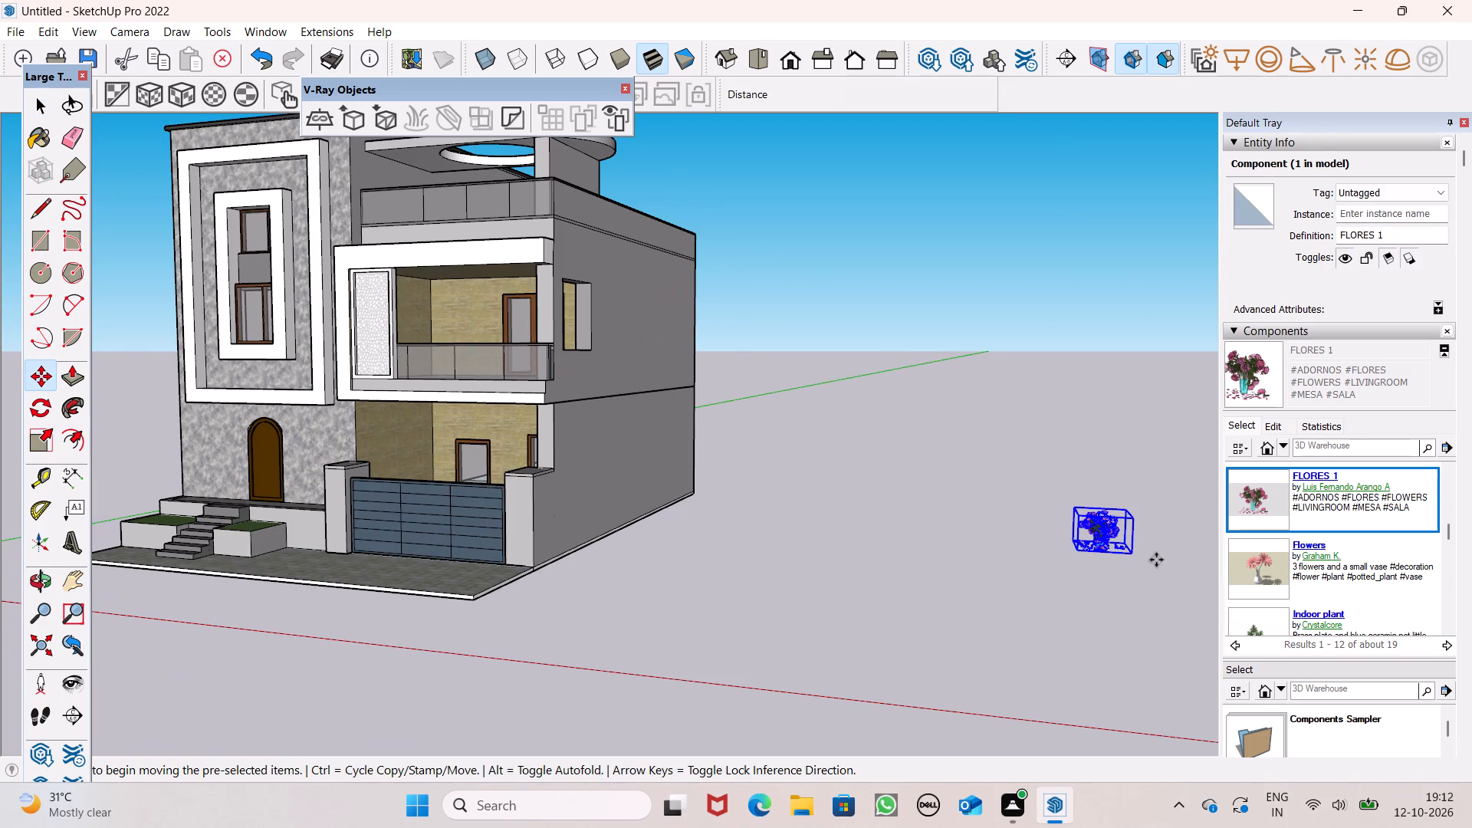
drag(1122, 555, 246, 560)
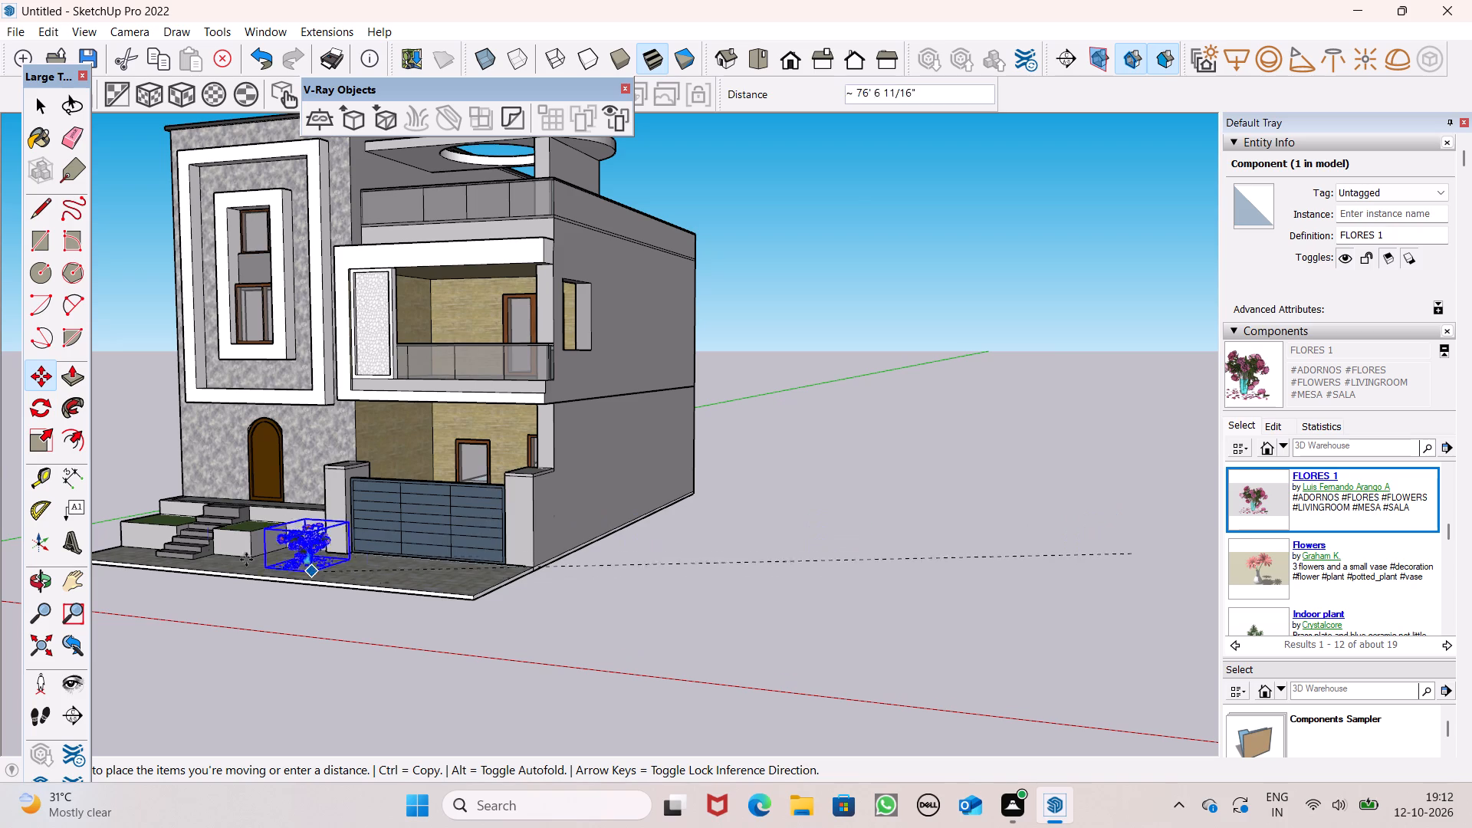
drag(246, 560, 422, 371)
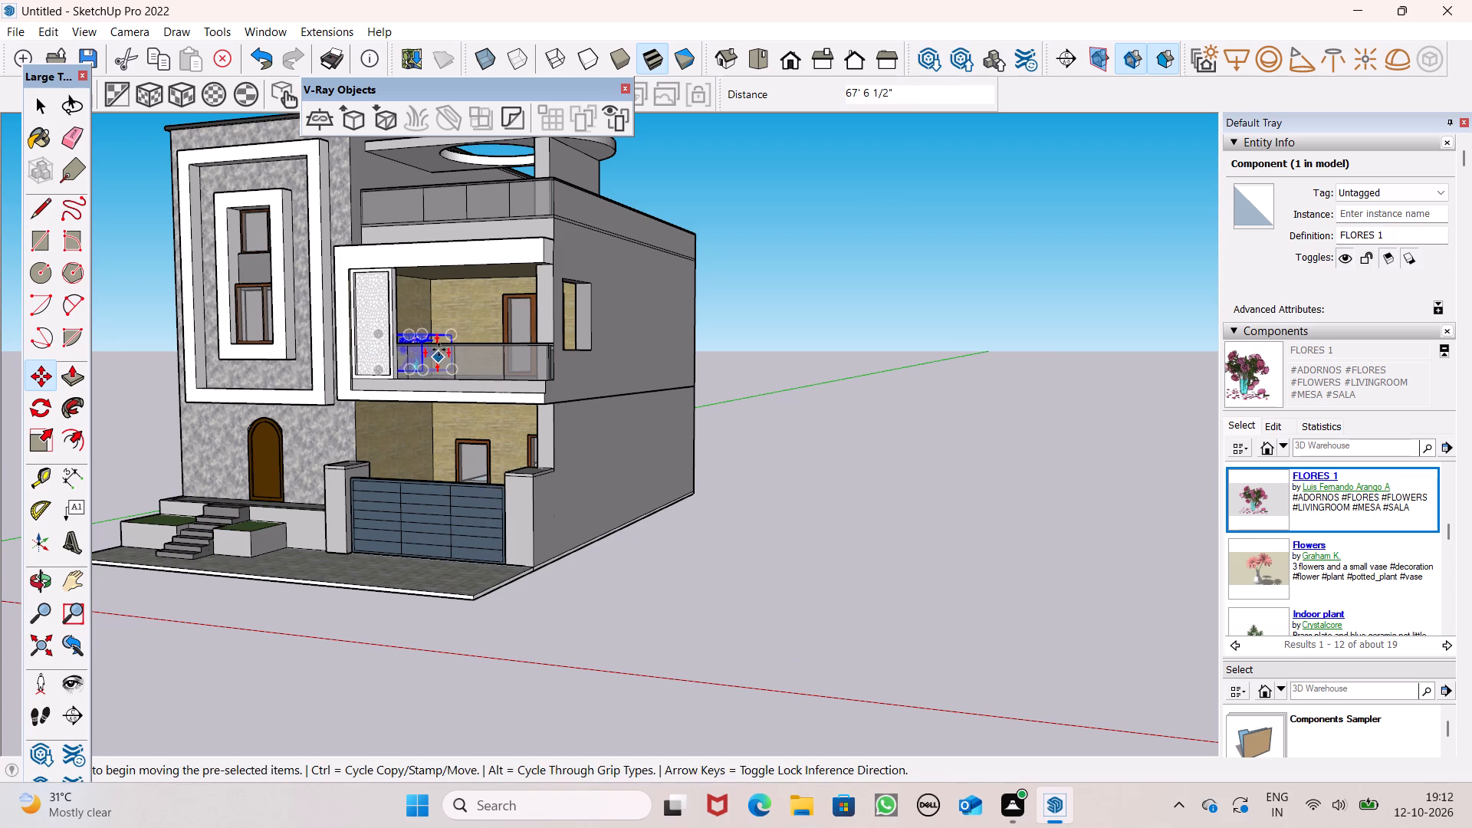
Slide the flower vase across the balcony and align its bounding box with the base of the wood-clad end wall.
scroll(428, 334, up, 9)
scroll(442, 295, down, 1)
scroll(442, 295, up, 5)
middle_drag(502, 387, 451, 489)
scroll(467, 419, down, 3)
scroll(15, 629, up, 1)
scroll(530, 517, down, 3)
middle_drag(554, 590, 299, 638)
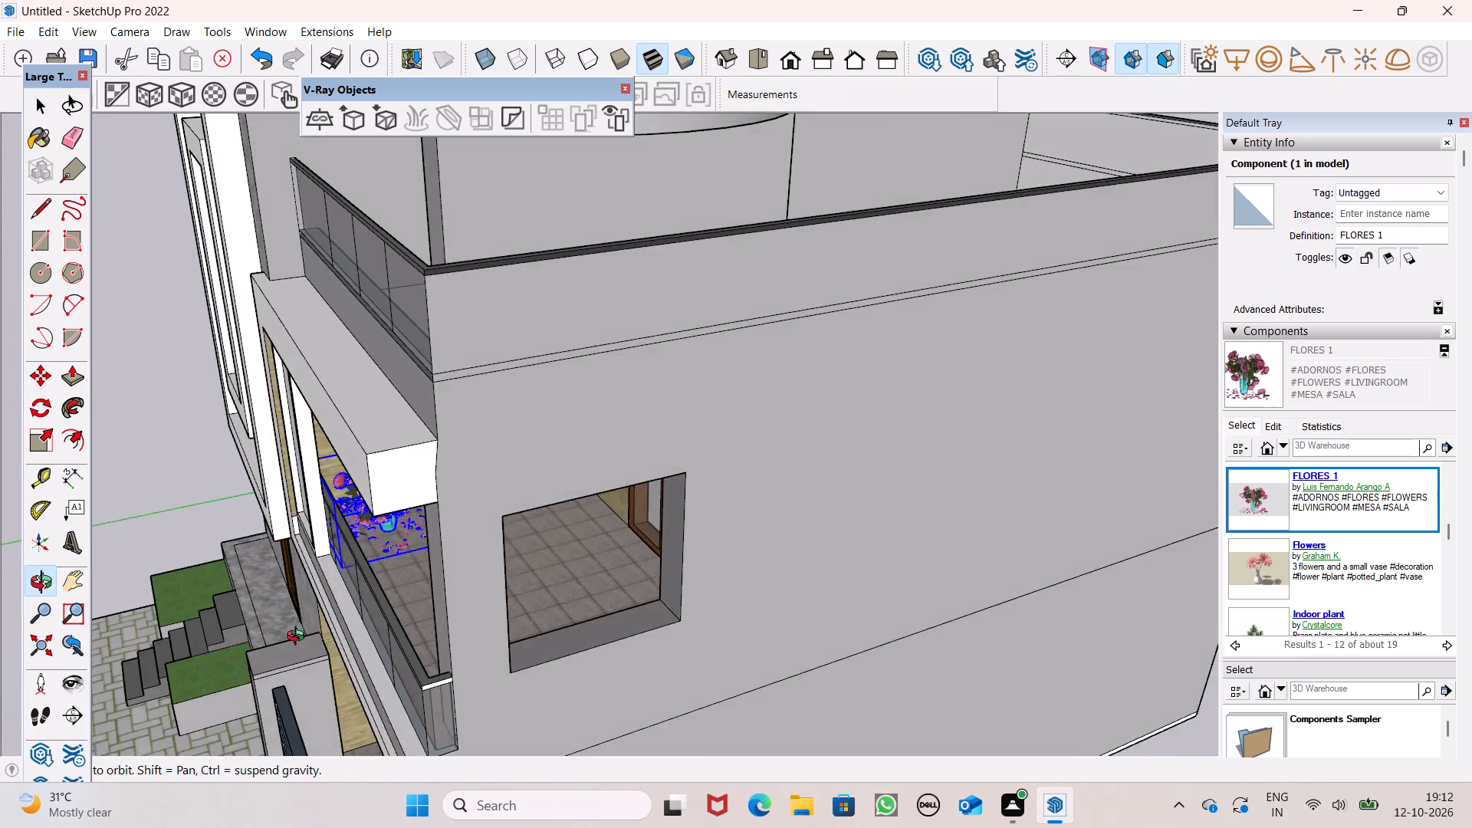
middle_drag(299, 638, 125, 547)
scroll(539, 508, up, 8)
scroll(337, 457, up, 5)
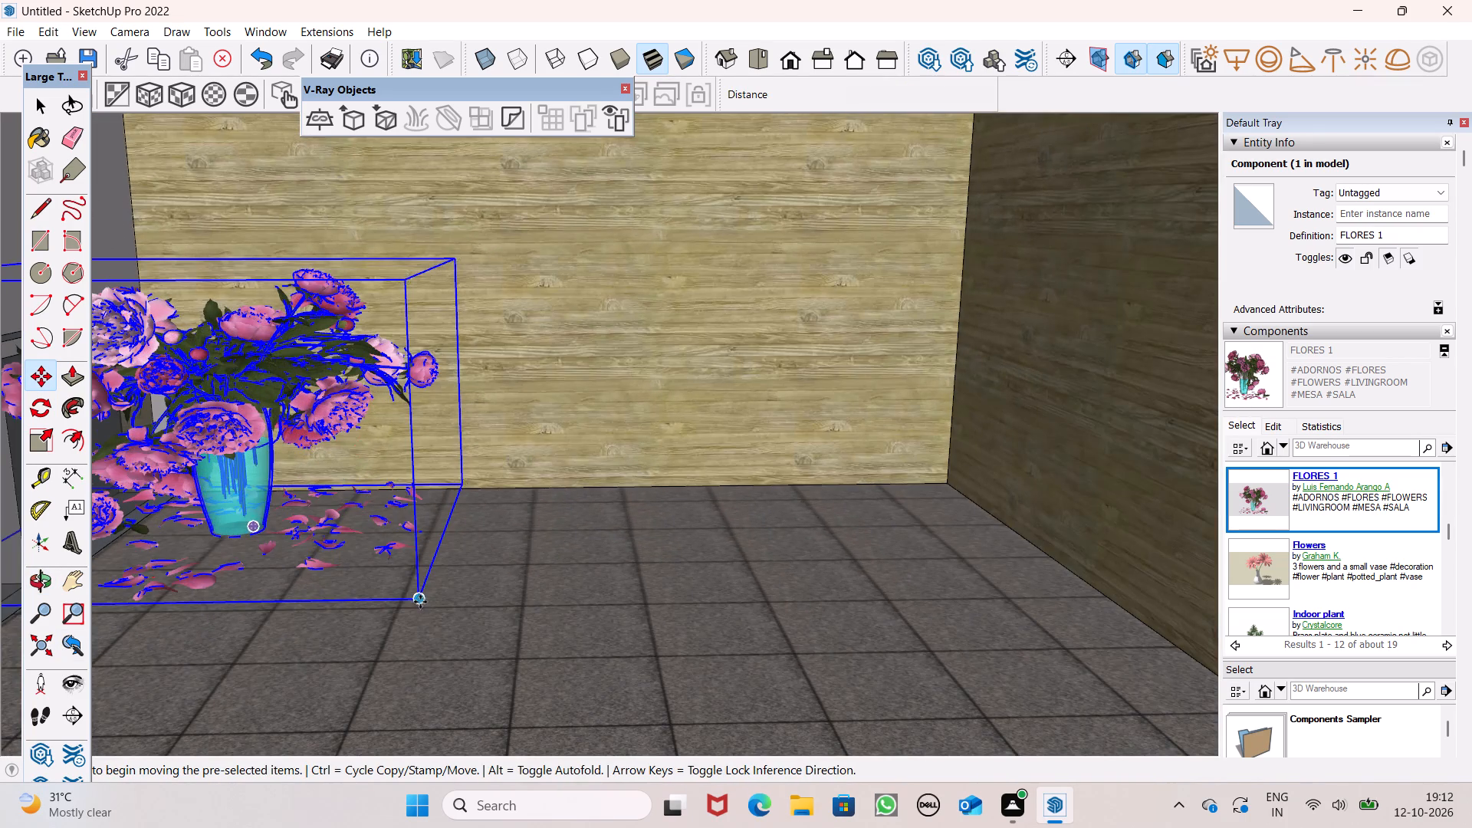
drag(419, 598, 452, 597)
scroll(600, 462, down, 2)
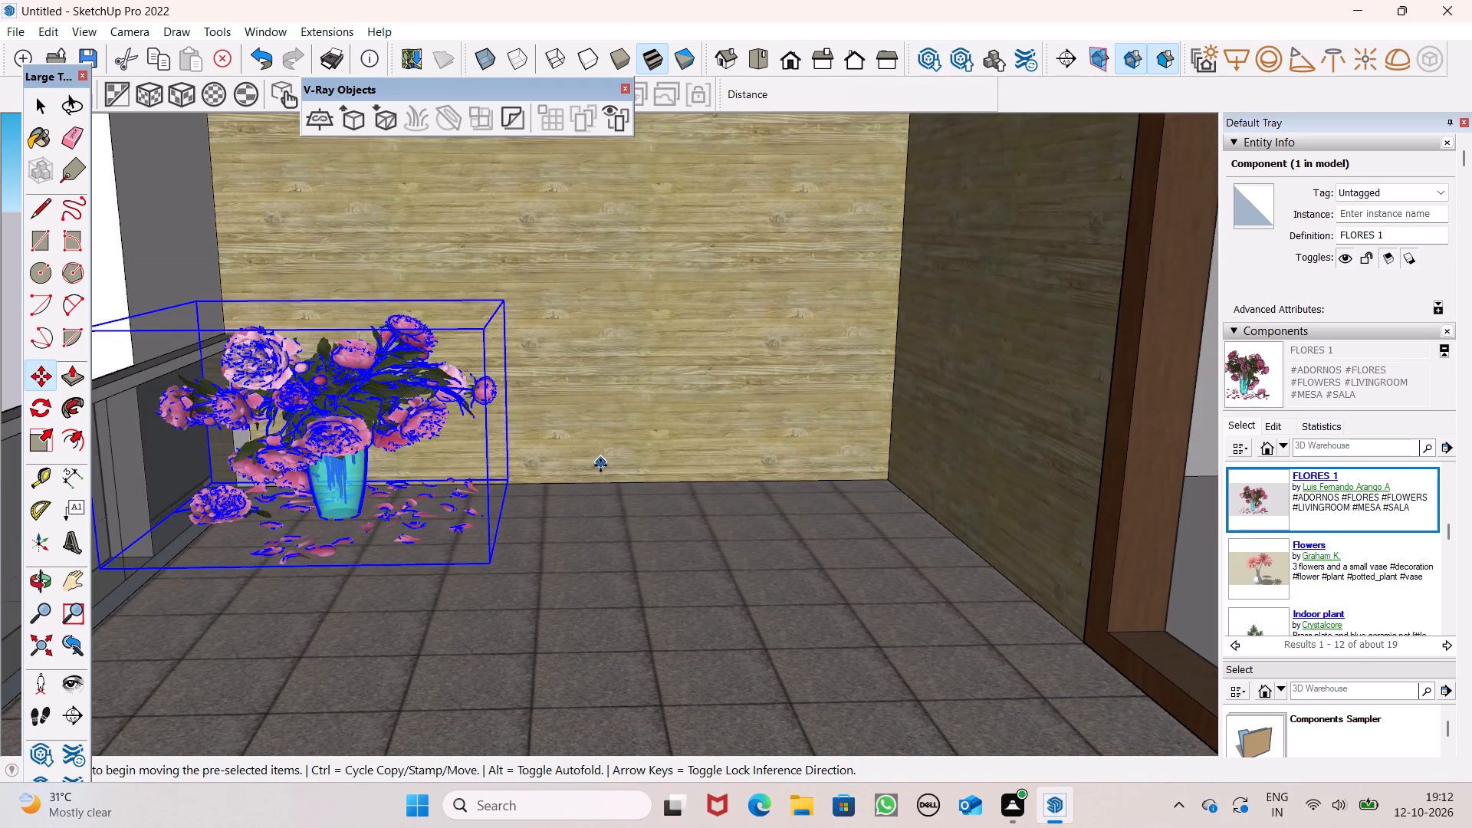
middle_drag(618, 508, 710, 624)
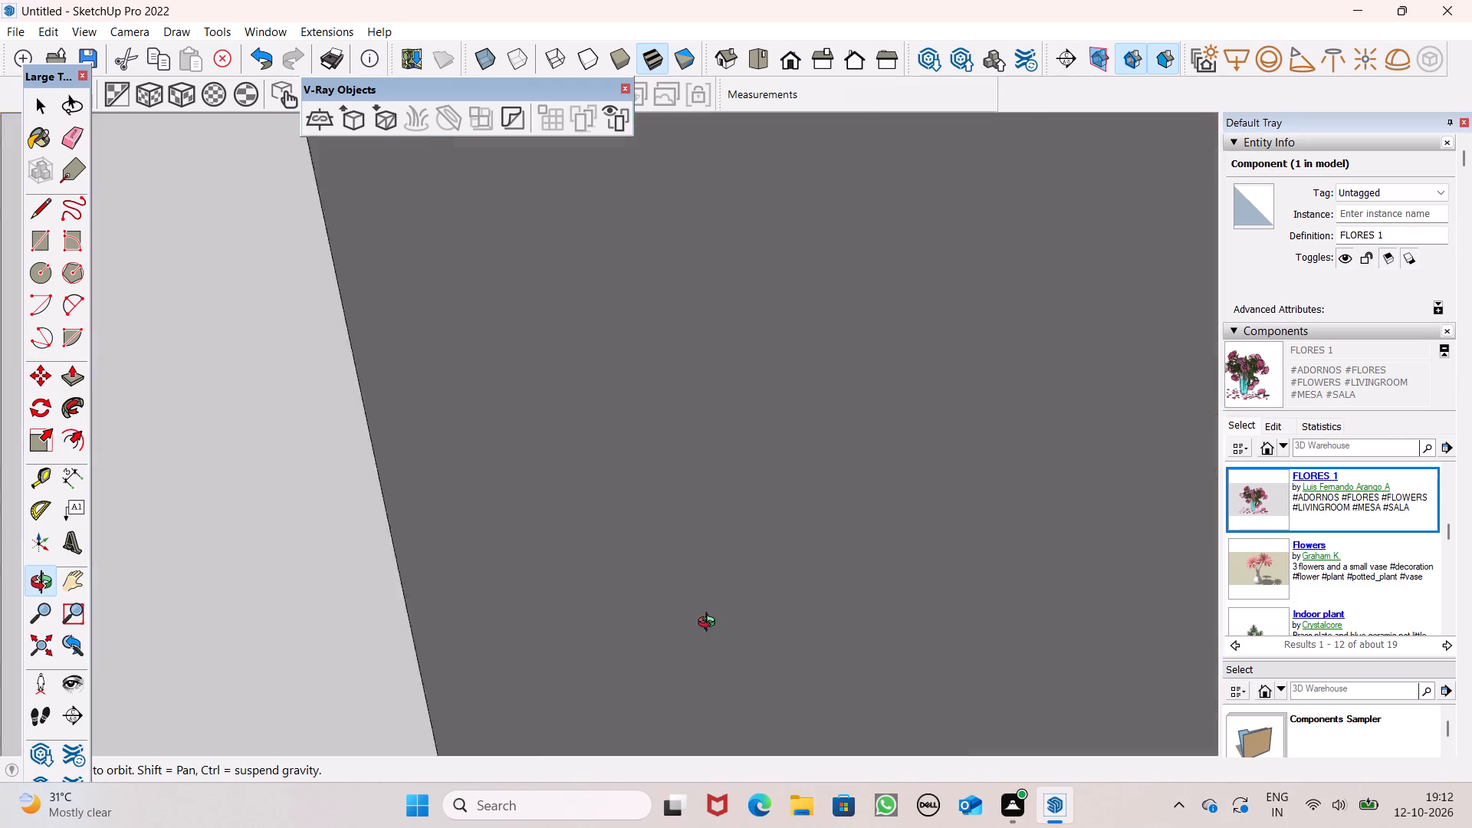
middle_drag(710, 624, 664, 528)
scroll(625, 505, up, 6)
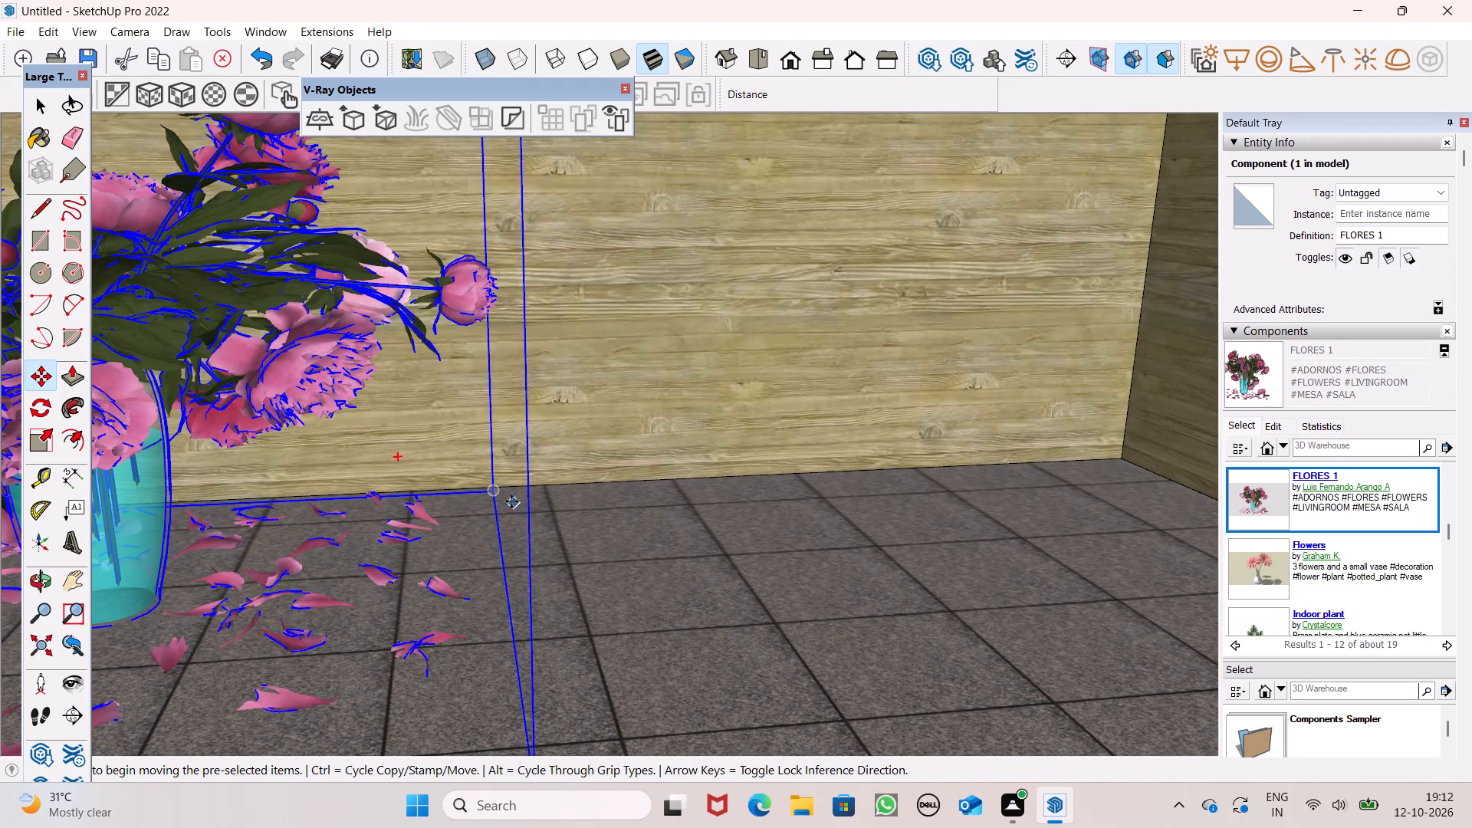
drag(495, 491, 495, 482)
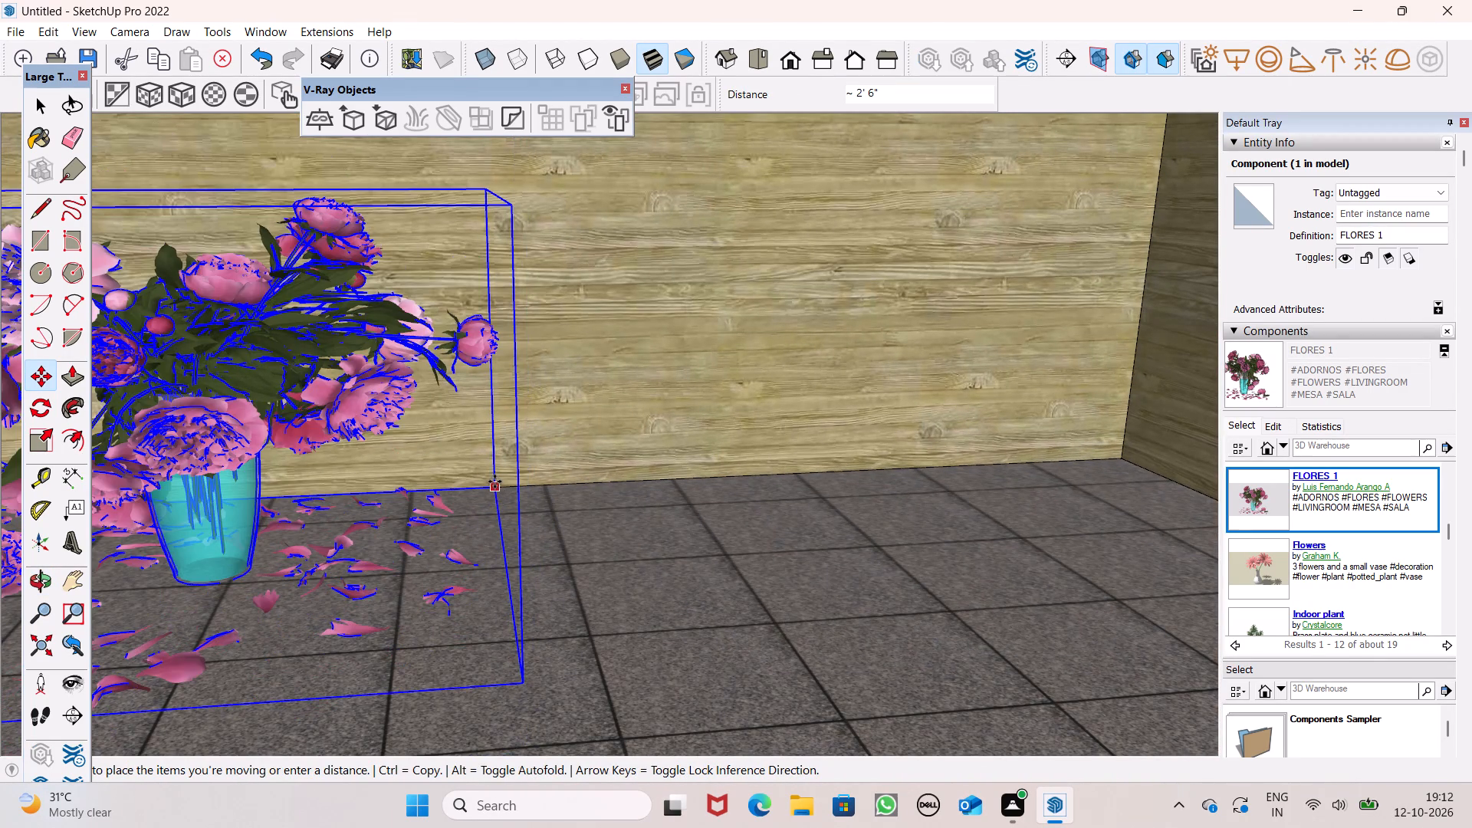
Nudge the flower vase about 4" away from the wood-clad wall on the tiled balcony floor, and finish the move.
scroll(498, 475, down, 4)
middle_drag(491, 507, 605, 555)
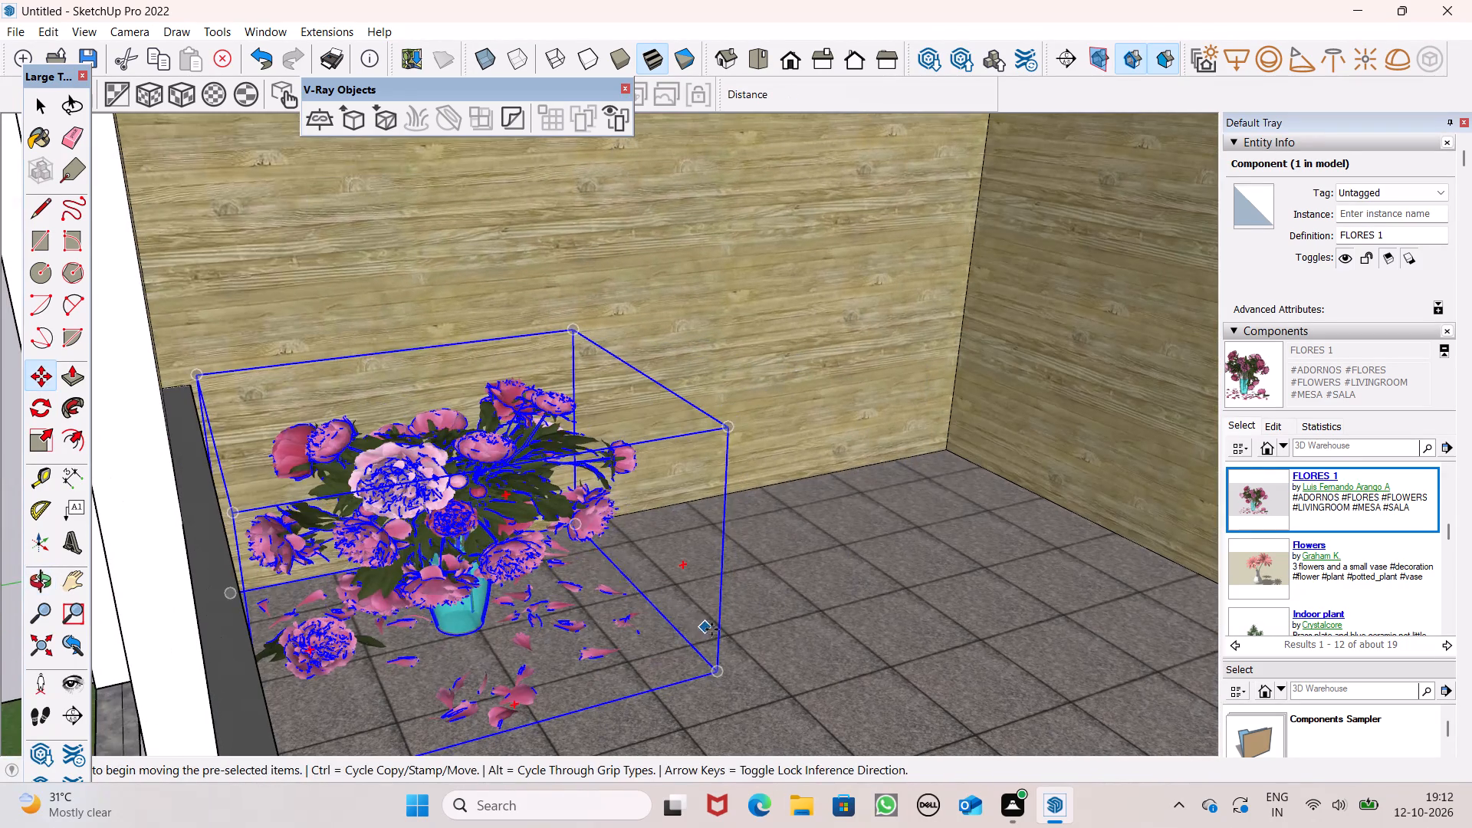
drag(715, 674, 722, 694)
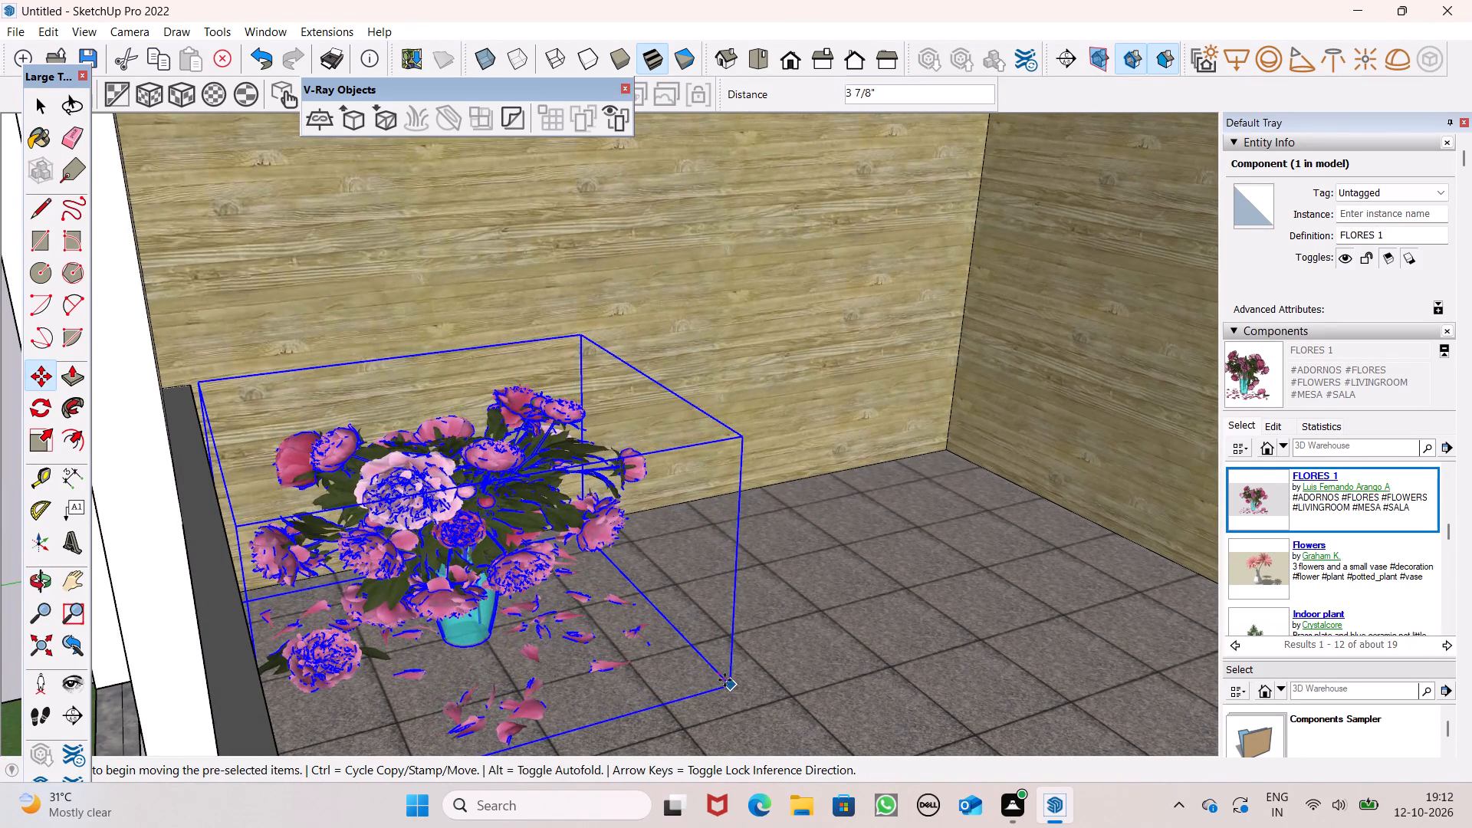
scroll(810, 581, down, 7)
key(space)
scroll(774, 519, down, 6)
click(229, 515)
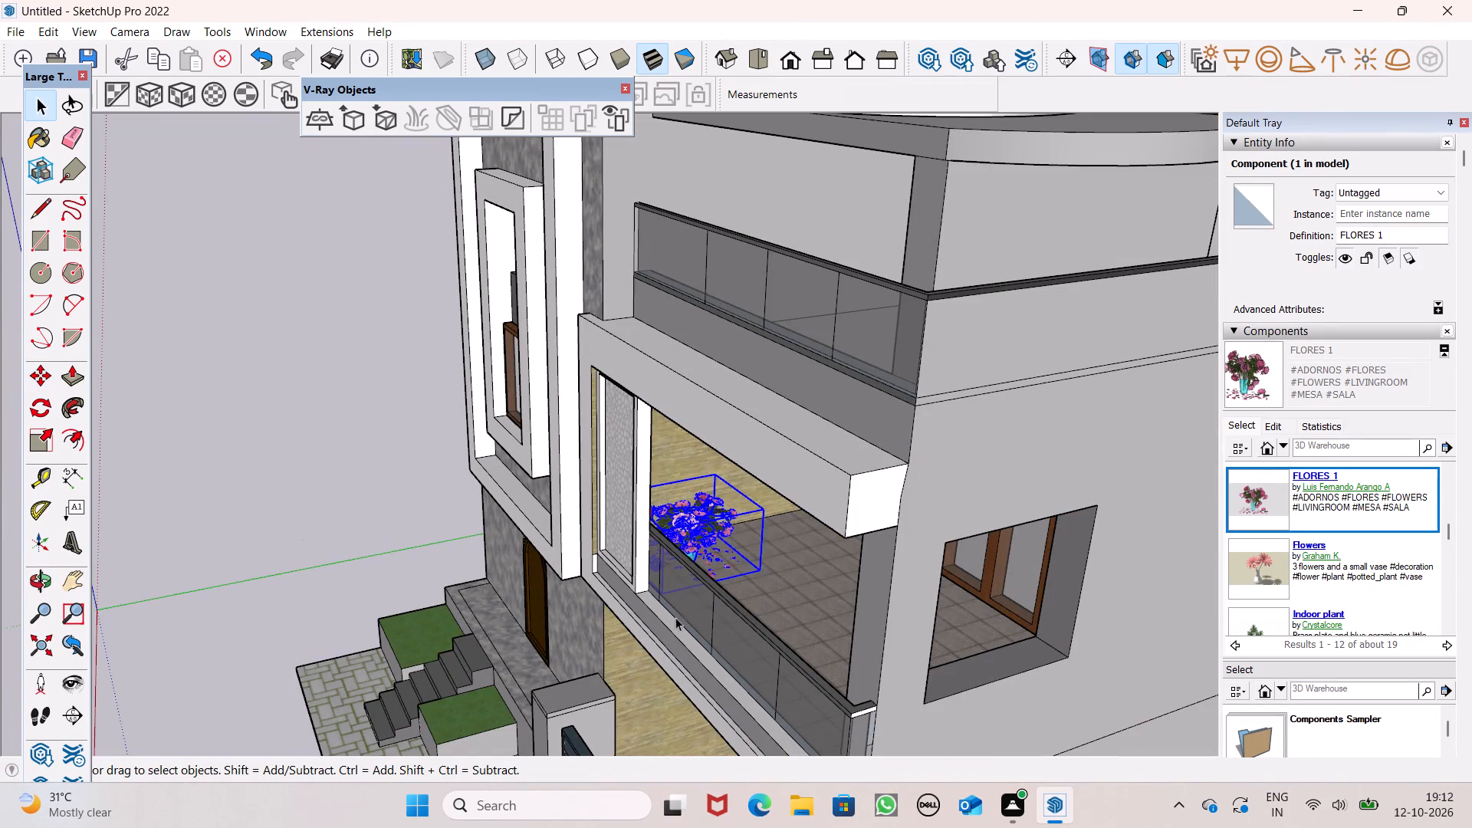
Copy the flower vase along the balcony's glass railing to the end opposite the patterned screen.
middle_drag(675, 617, 883, 553)
scroll(901, 560, up, 8)
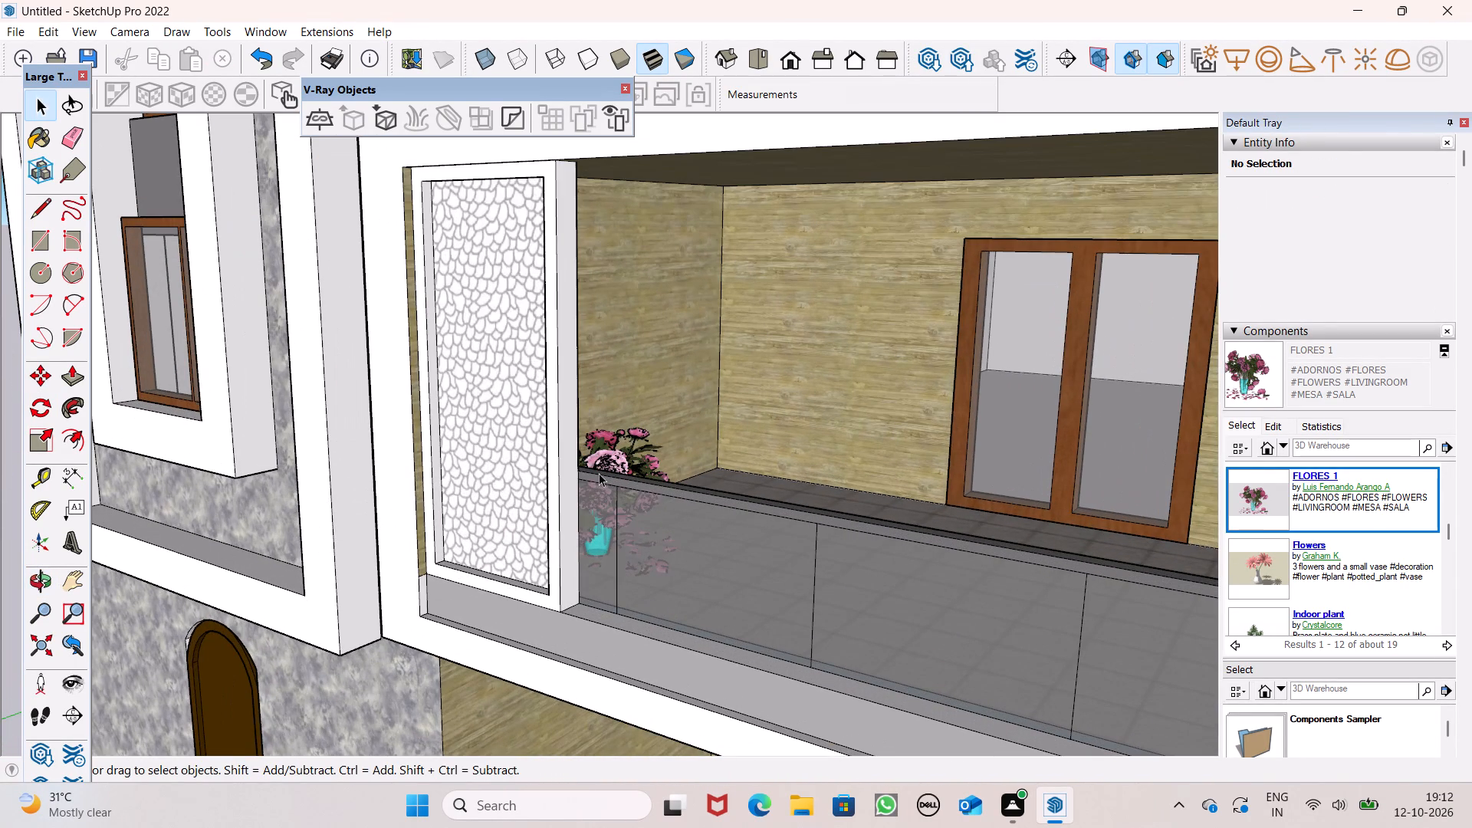
click(600, 456)
scroll(517, 481, down, 4)
key(m)
key(Return)
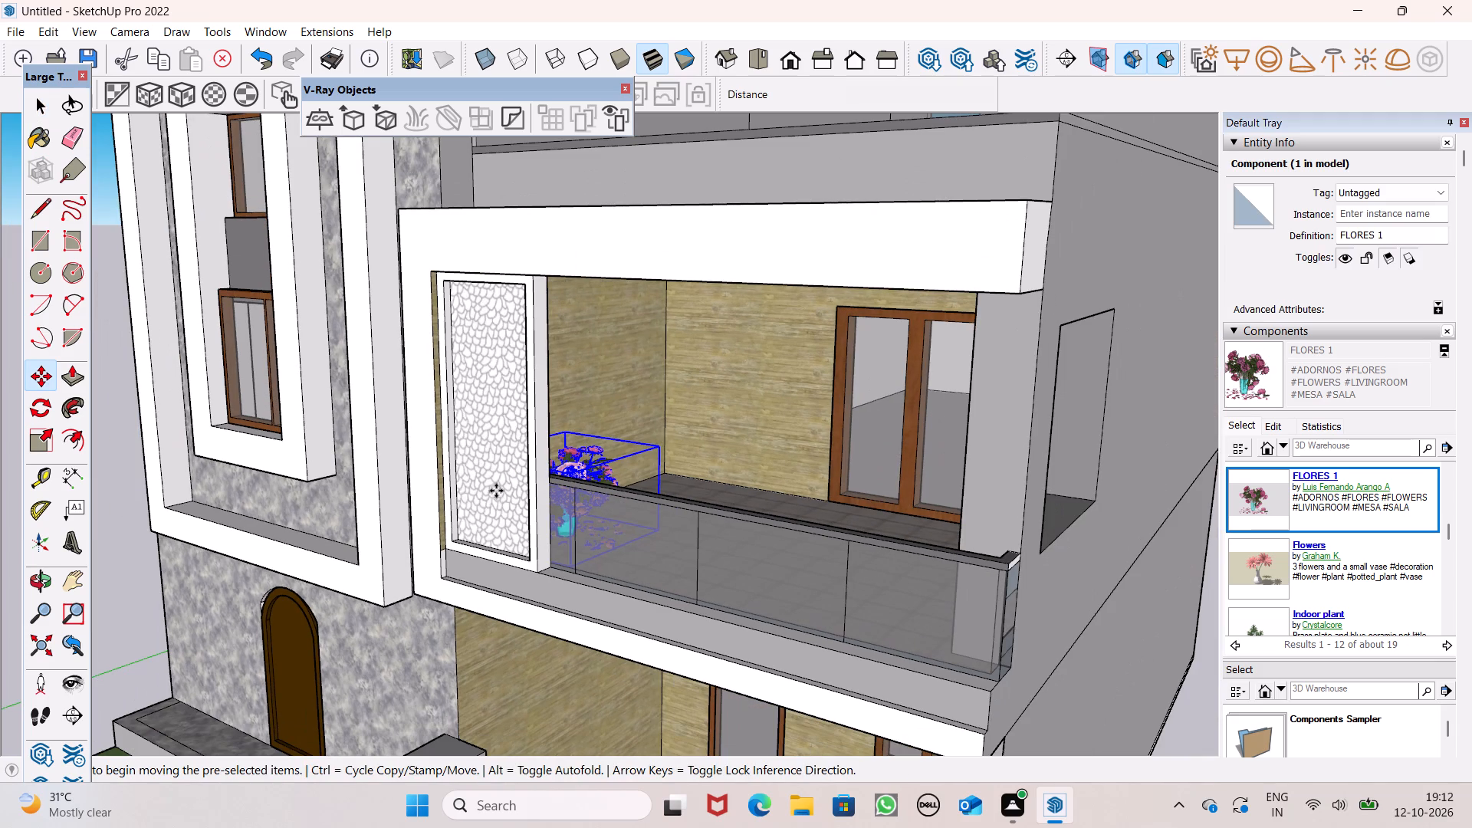
drag(586, 468, 674, 490)
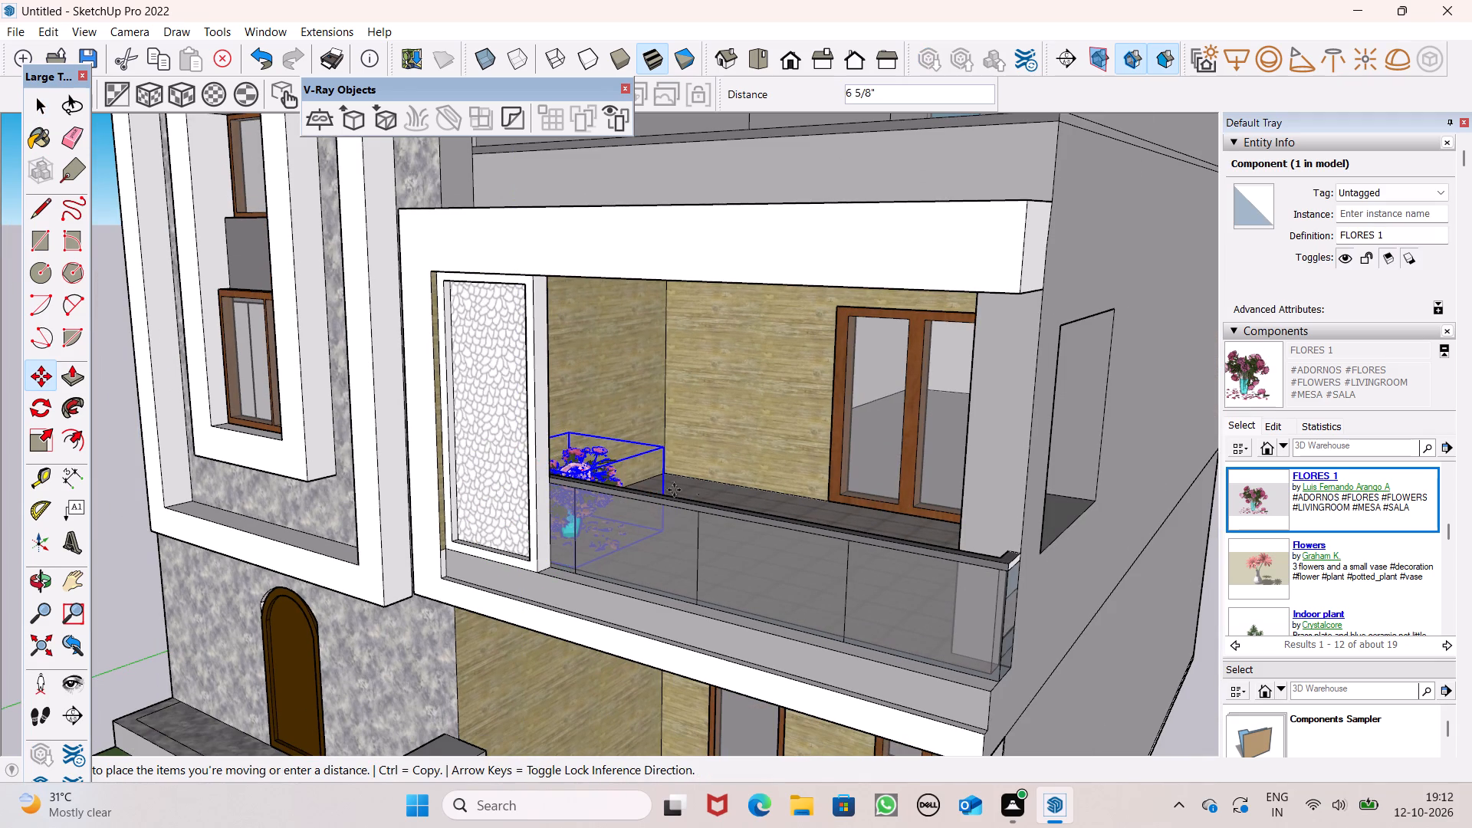
drag(674, 490, 958, 509)
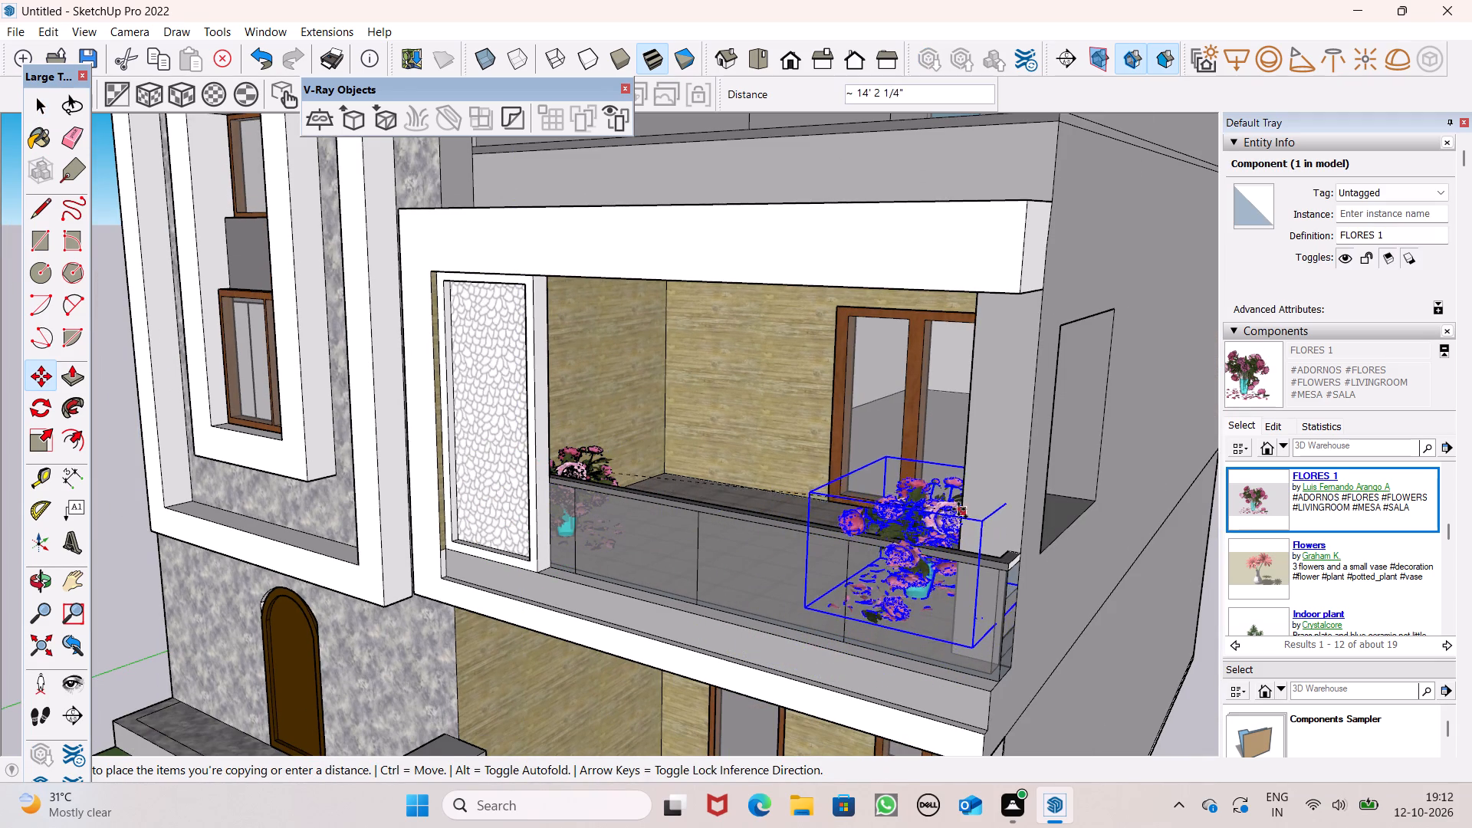
drag(958, 509, 932, 503)
Reposition the copied flower vase inside the balcony, bringing it toward the side wall with the window opening.
middle_drag(1056, 531, 647, 577)
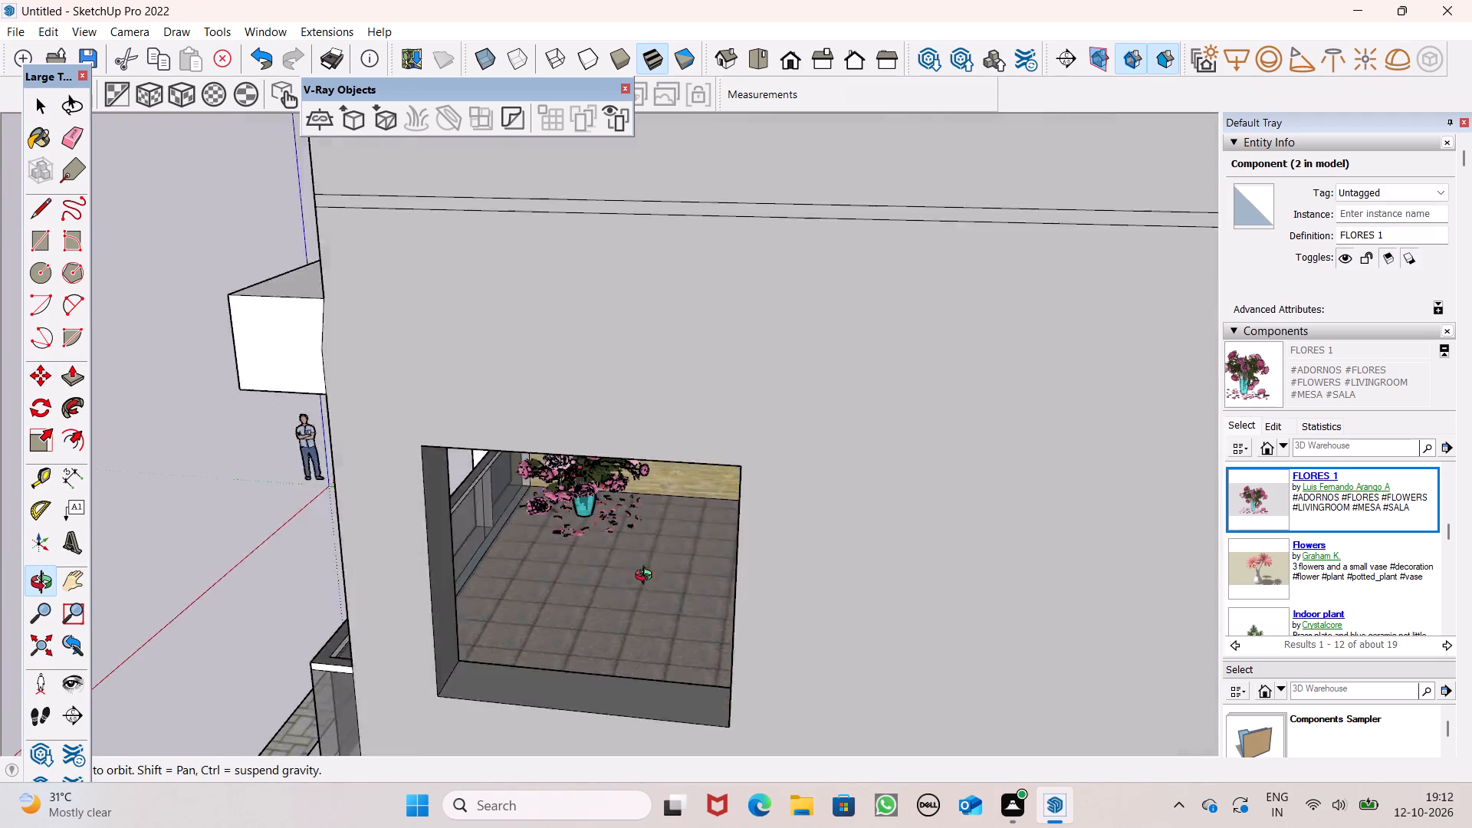
middle_drag(647, 577, 725, 552)
drag(847, 552, 771, 488)
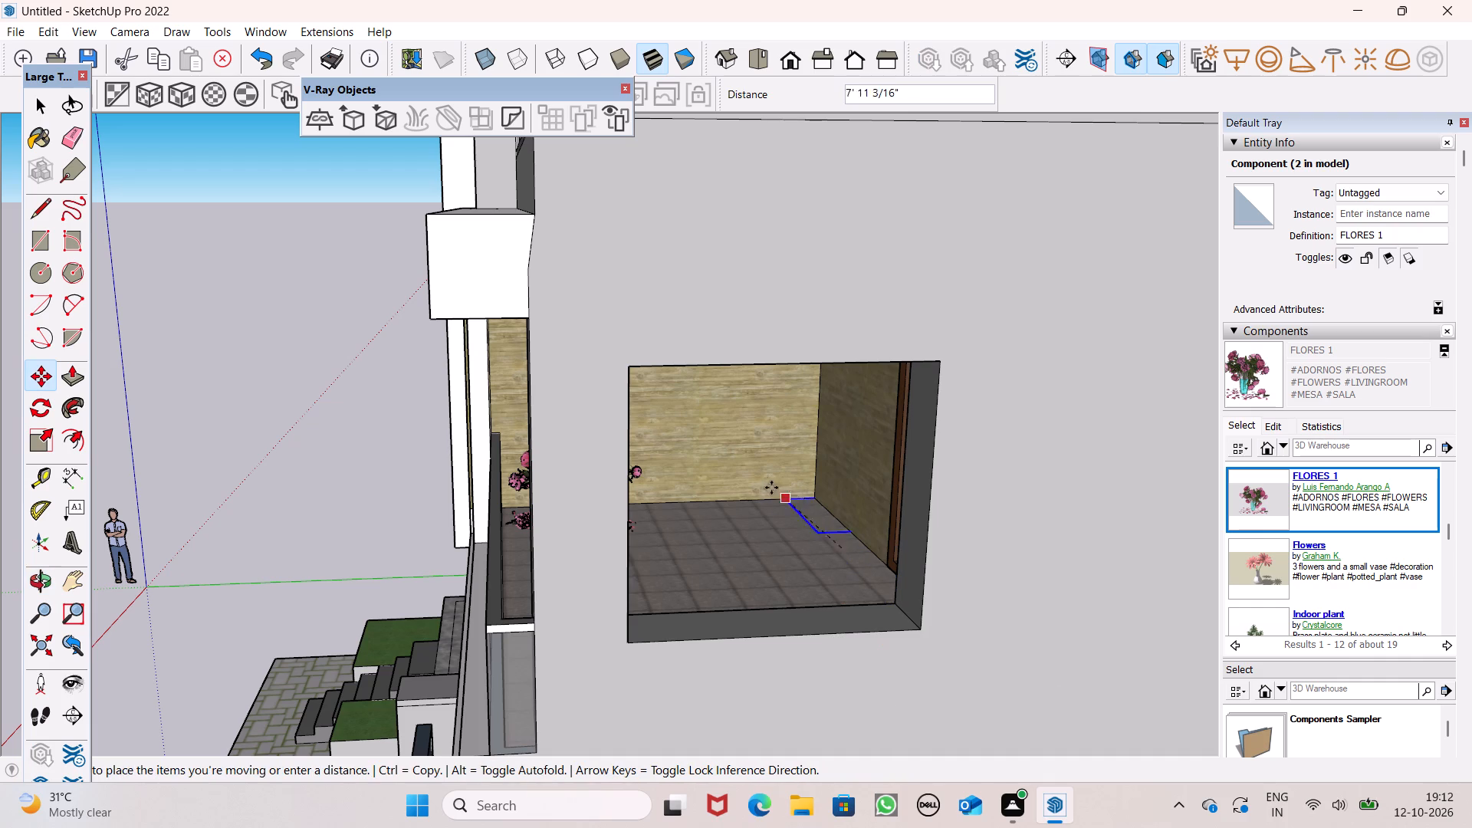
drag(771, 488, 759, 484)
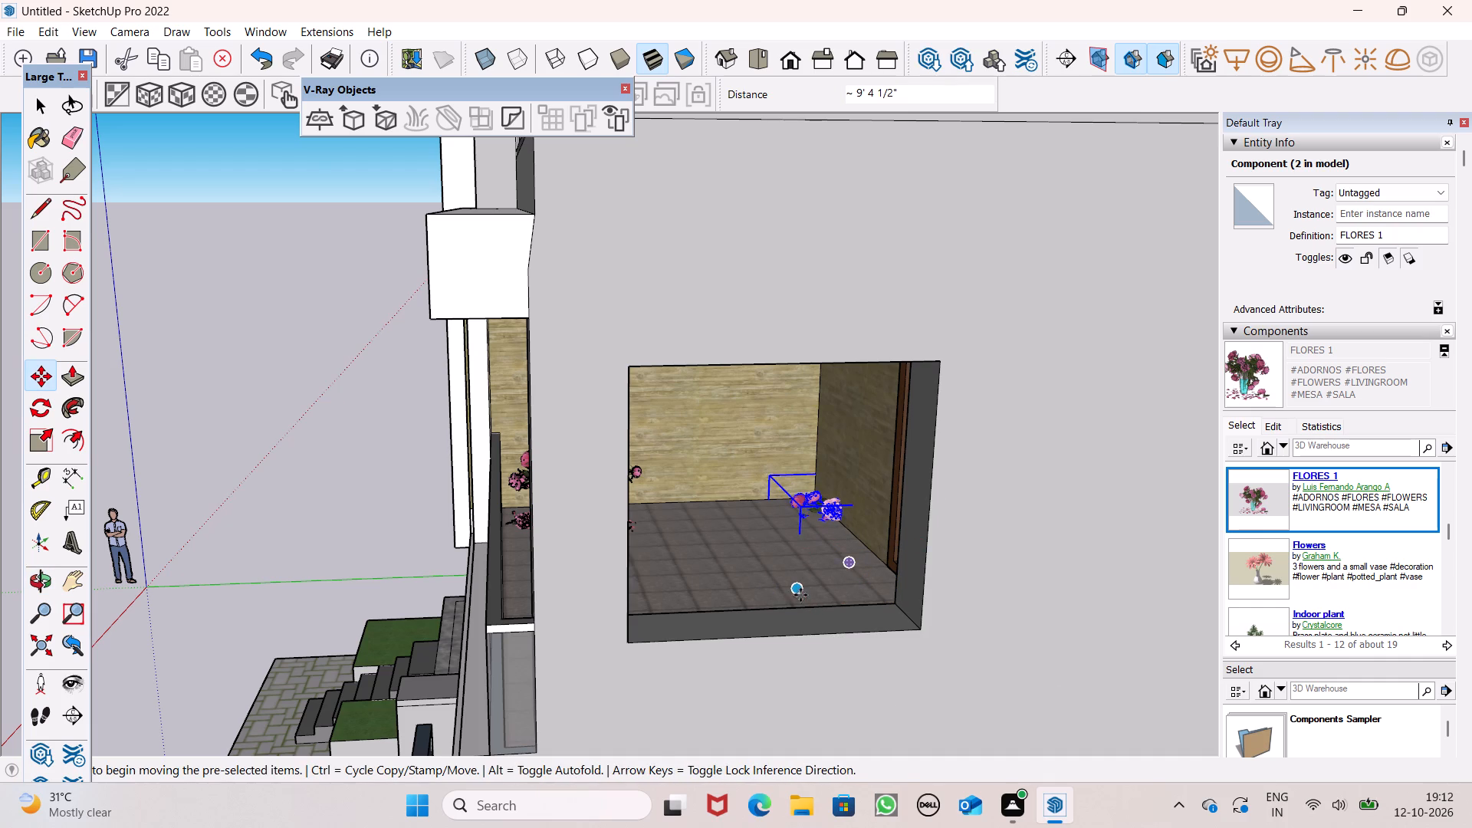
drag(799, 592, 619, 595)
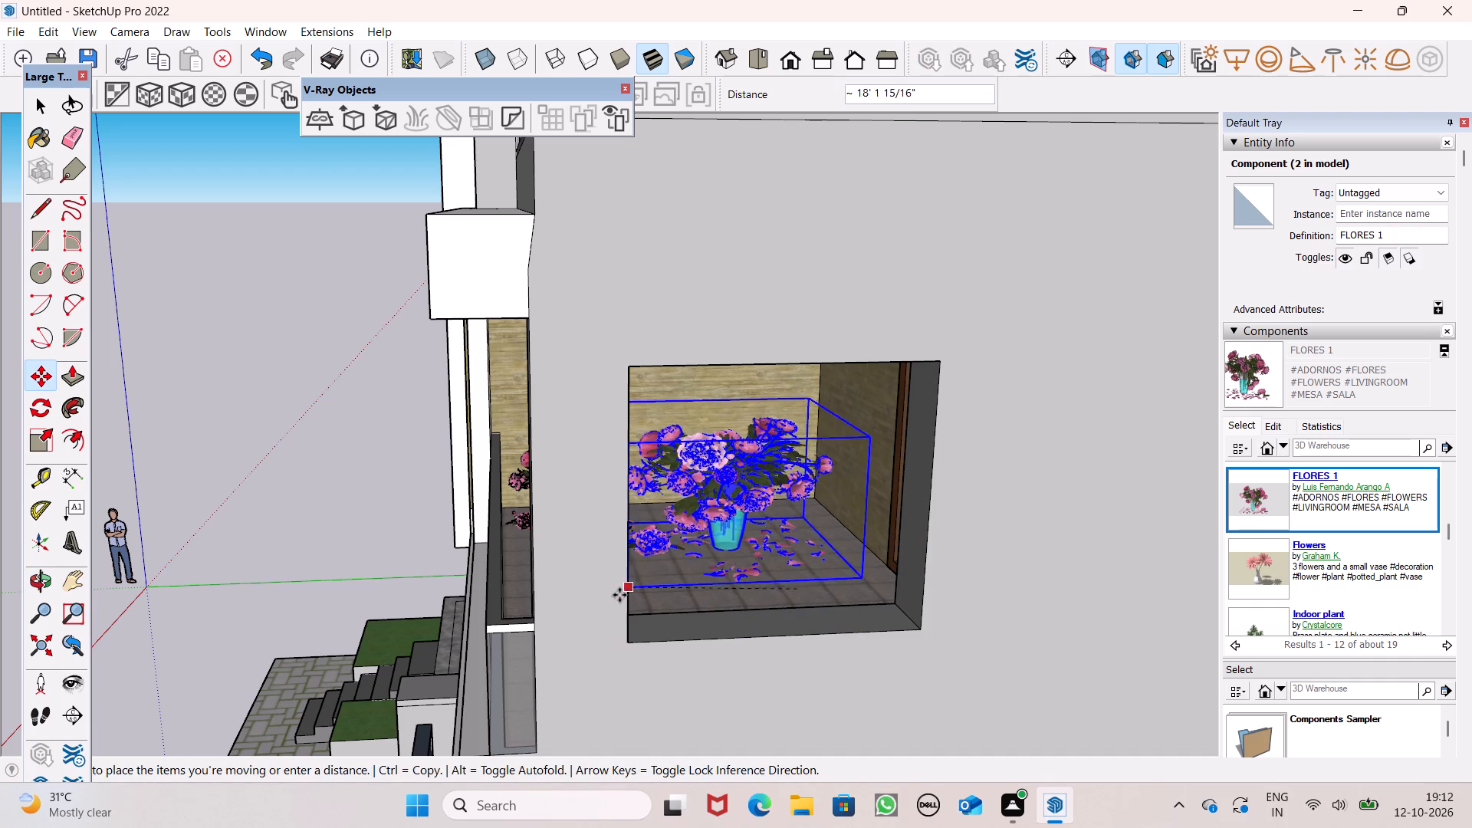
drag(619, 595, 619, 598)
middle_drag(655, 610, 586, 646)
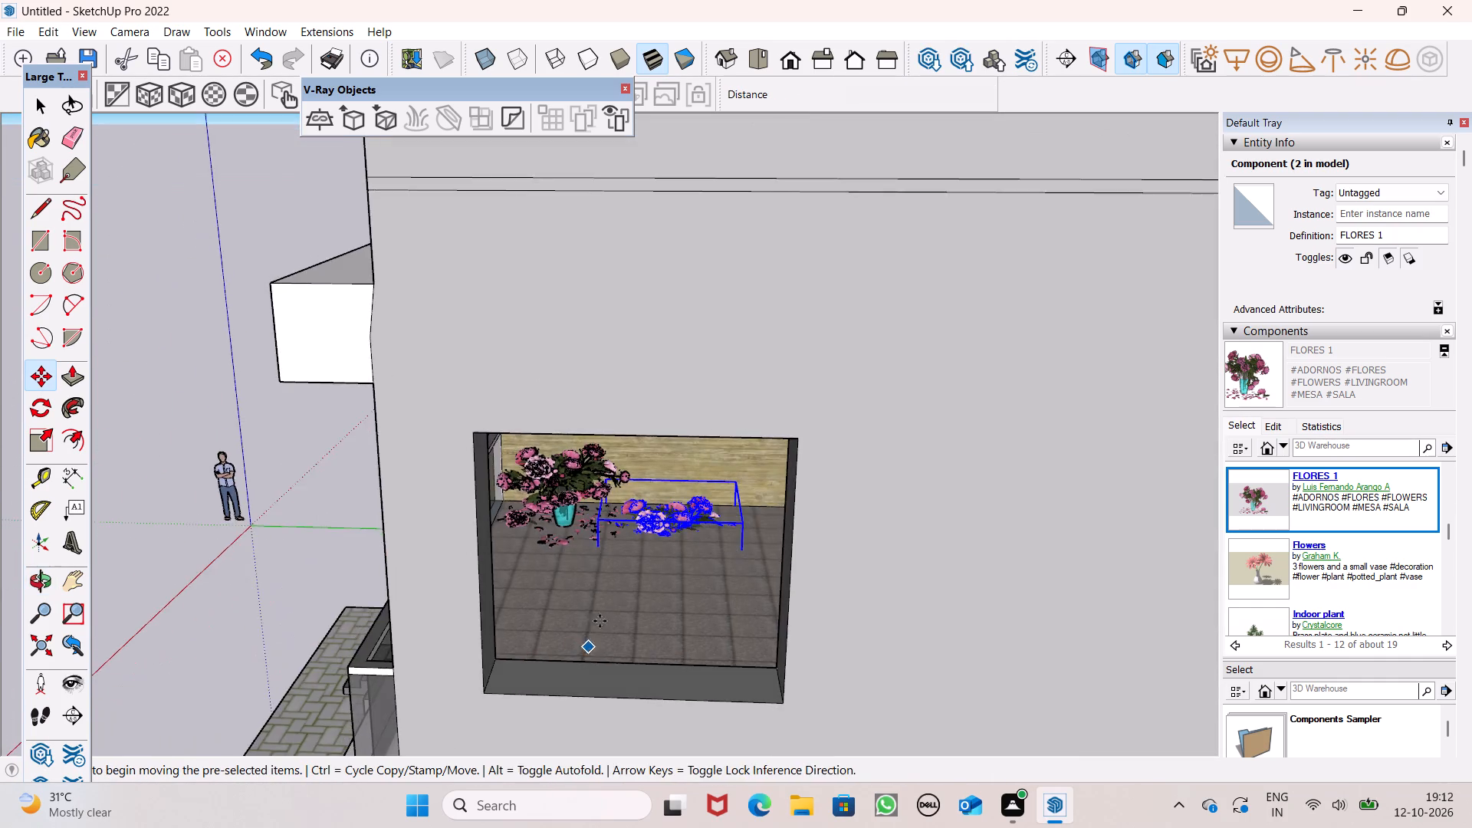
scroll(603, 616, up, 5)
drag(598, 597, 506, 652)
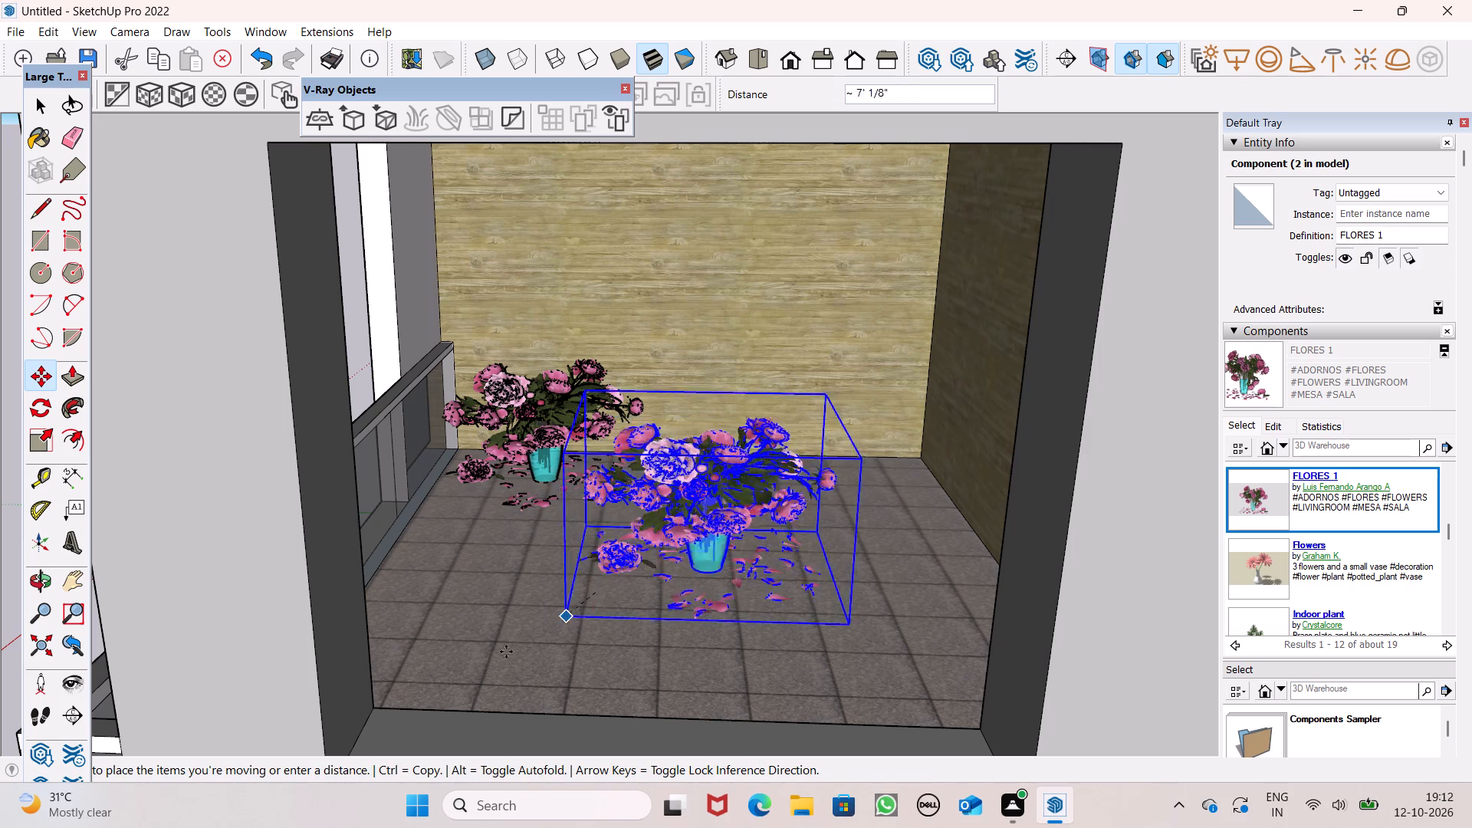
drag(506, 652, 323, 729)
Shift the copied flower vase on the tiled floor into the corner between the side-wall opening and the glass railing, and finish the move.
scroll(337, 692, down, 5)
middle_drag(341, 721, 562, 786)
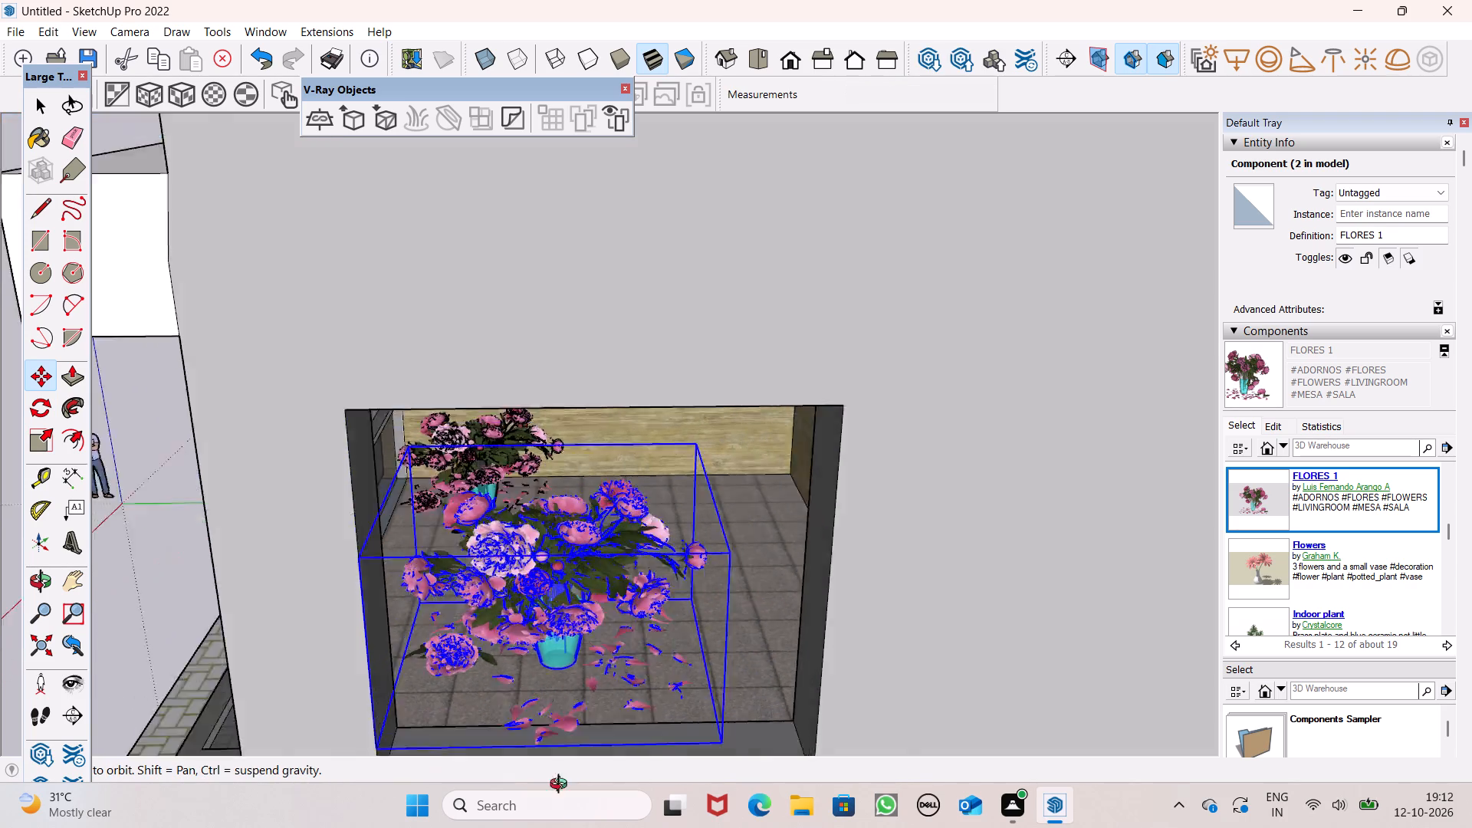
middle_drag(562, 786, 1112, 780)
scroll(929, 619, up, 3)
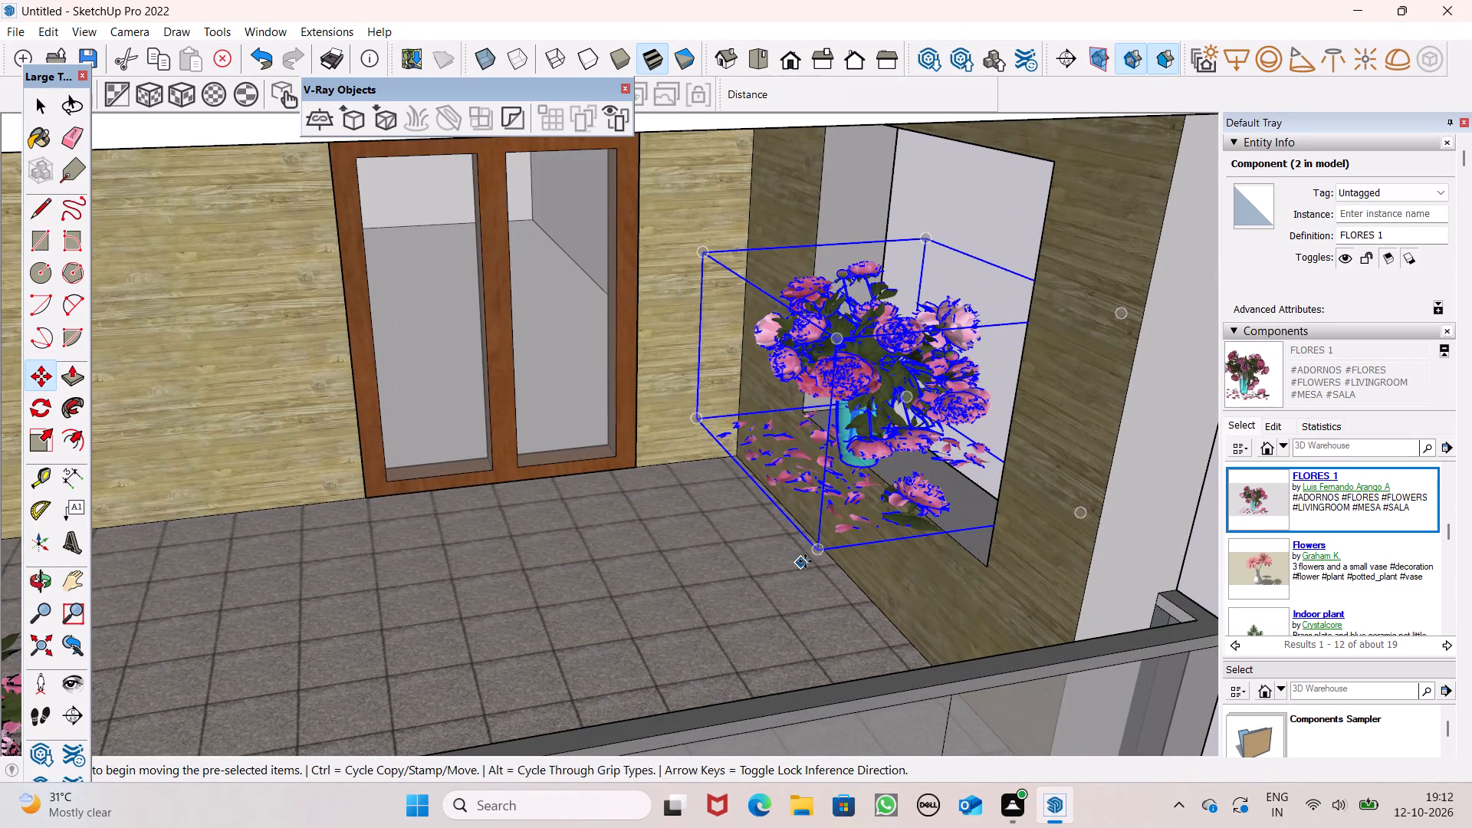
drag(823, 554, 593, 696)
middle_drag(873, 650, 866, 718)
drag(834, 690, 940, 758)
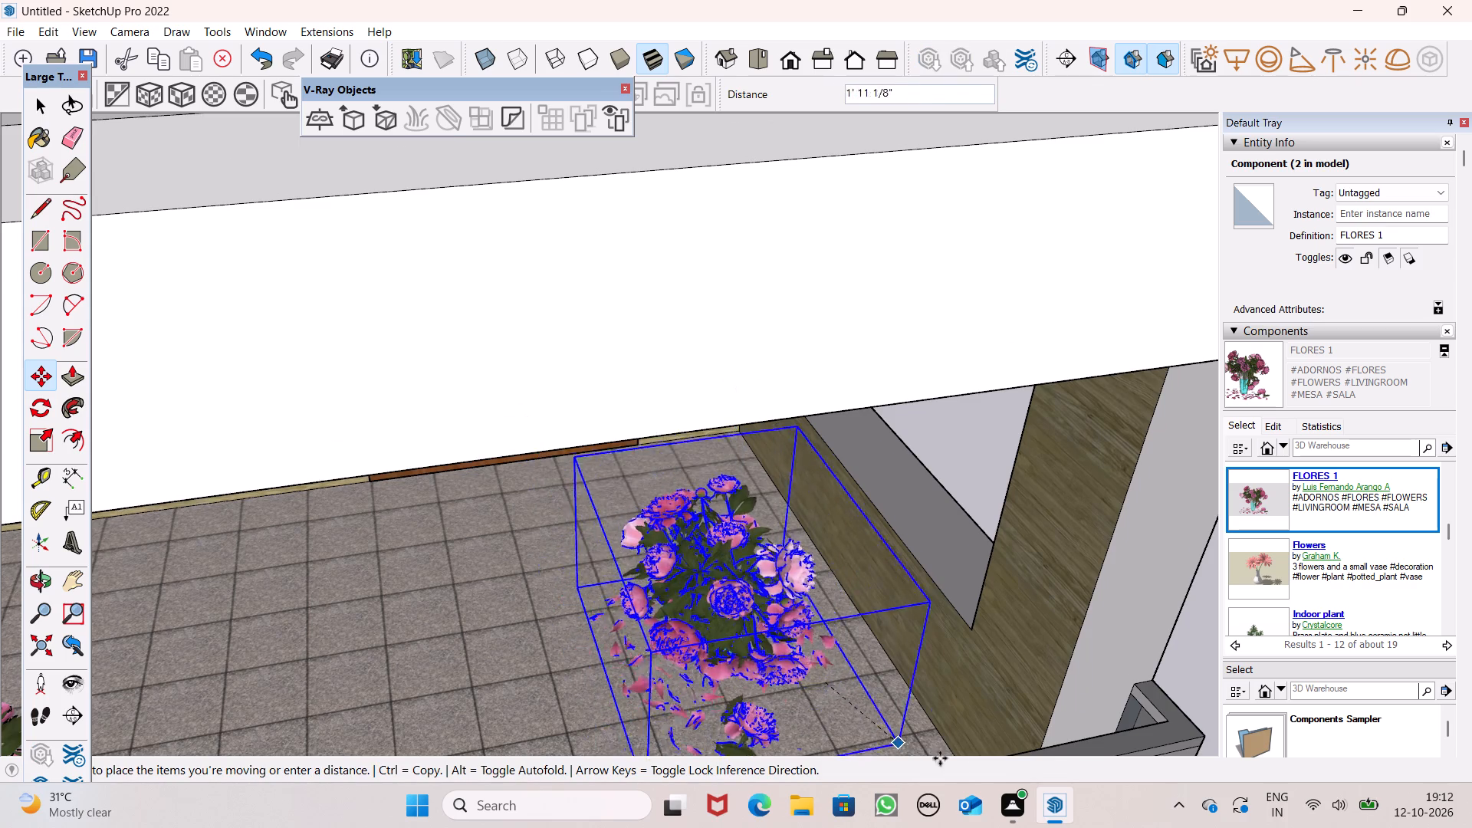
drag(940, 758, 951, 682)
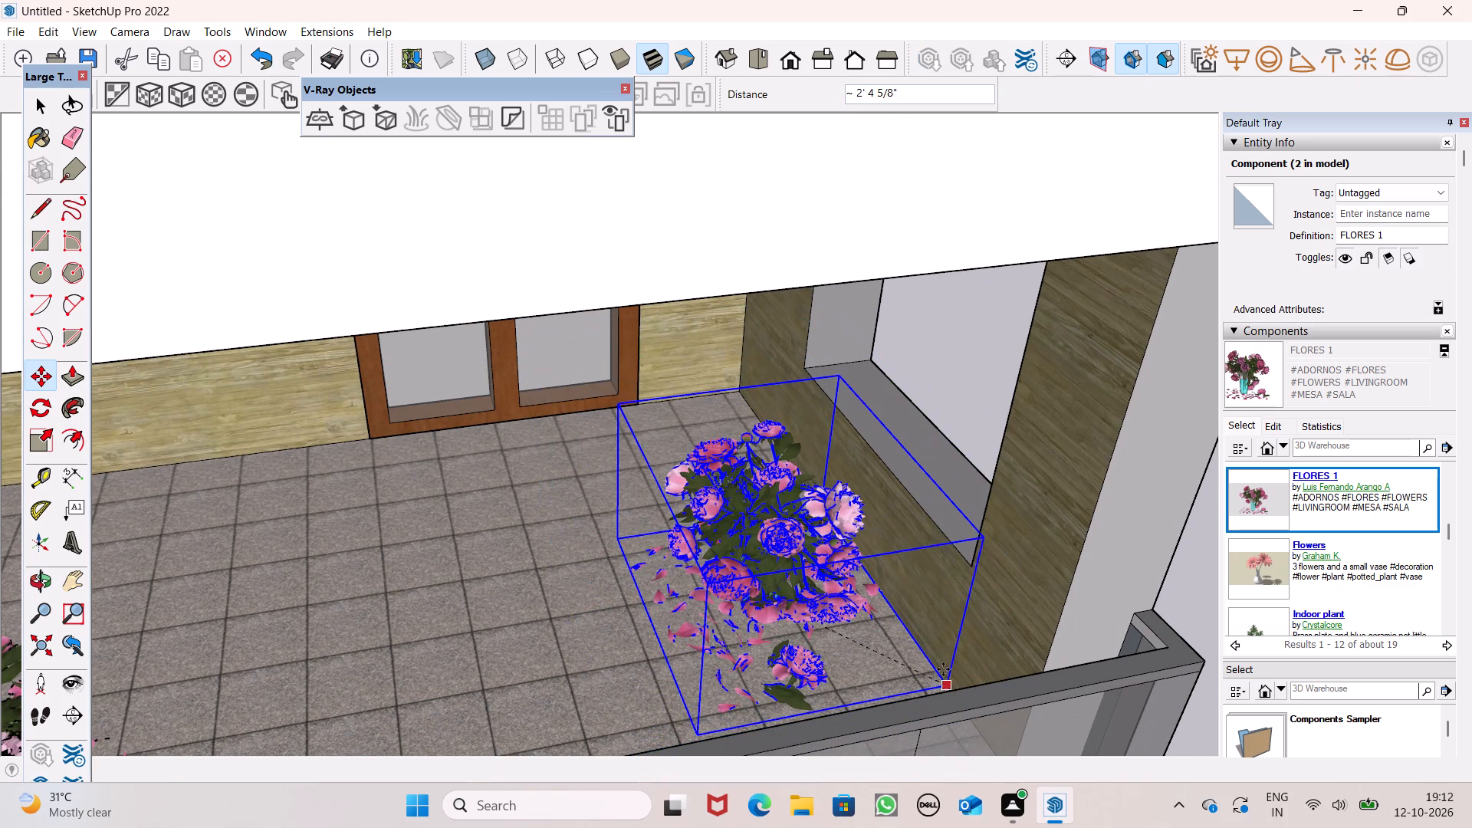
scroll(925, 597, down, 11)
middle_drag(966, 655, 550, 493)
middle_drag(549, 493, 607, 457)
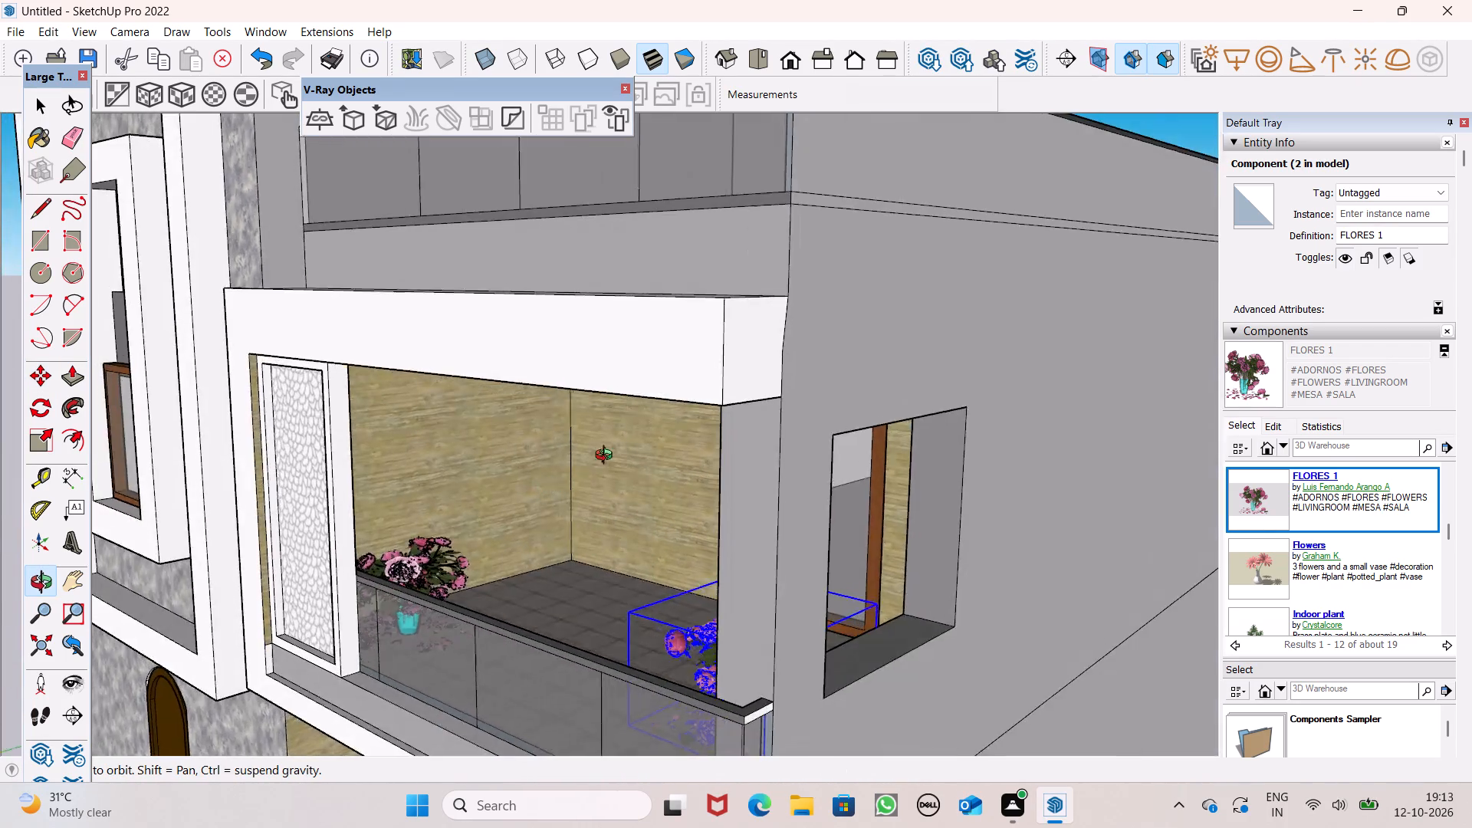
middle_drag(607, 457, 696, 430)
key(space)
click(1175, 546)
Nudge the copied flower vase about 7 1/2" along the glass railing toward the side wall with the opening.
scroll(1075, 564, down, 1)
middle_drag(998, 585, 1060, 598)
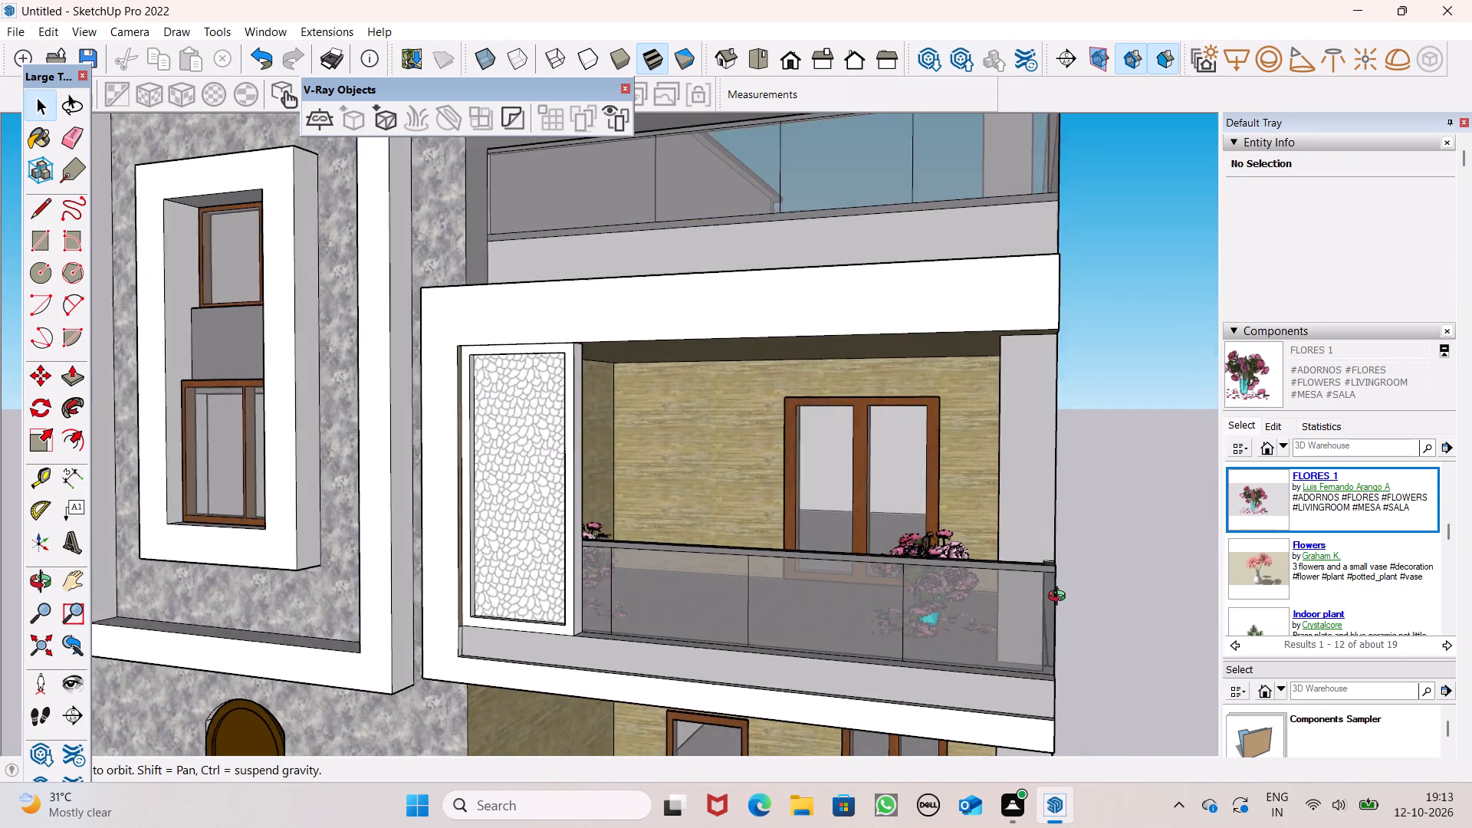
middle_drag(1060, 598, 1103, 632)
scroll(986, 573, up, 6)
click(826, 546)
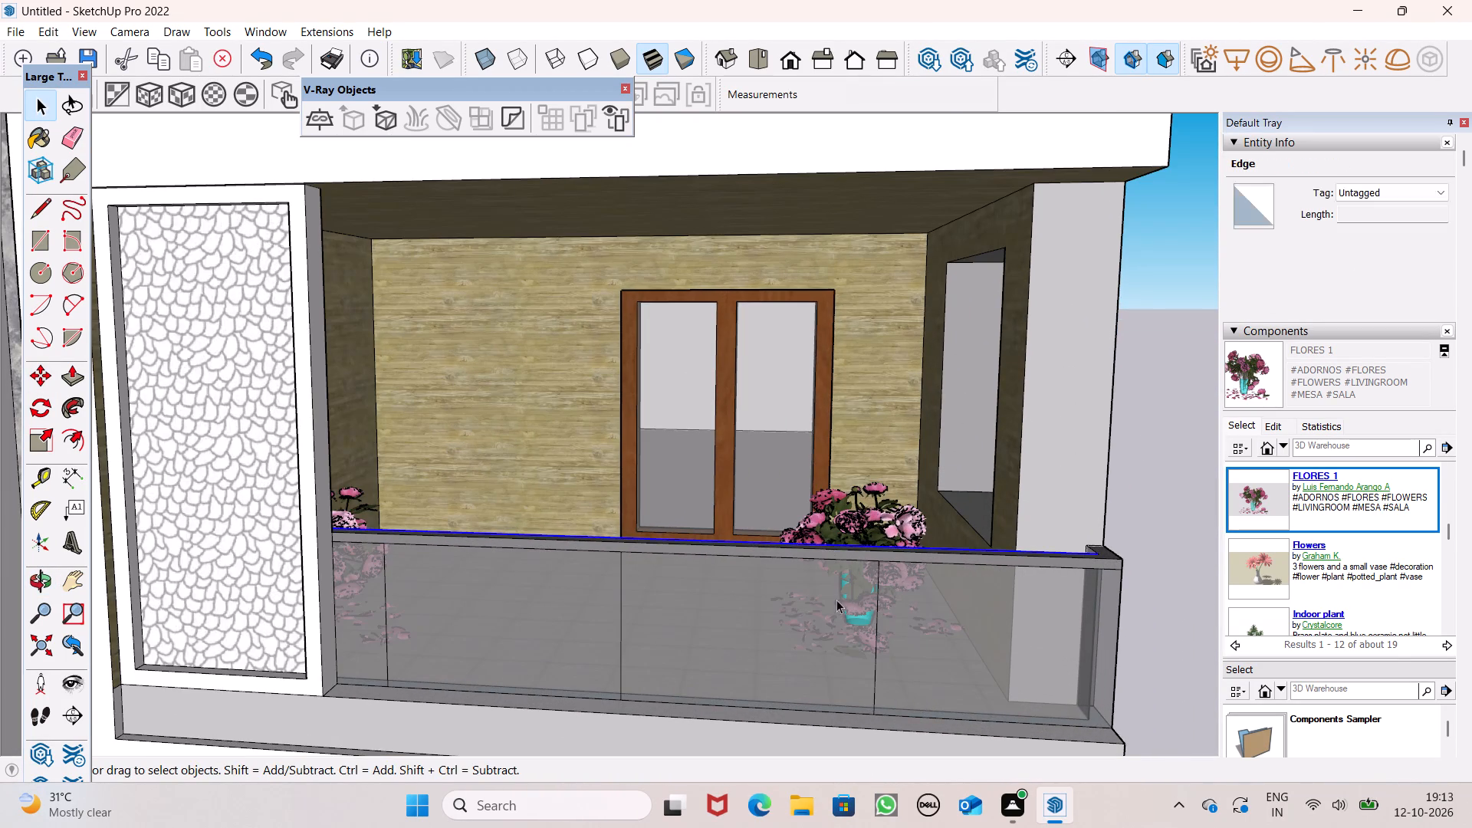
click(881, 513)
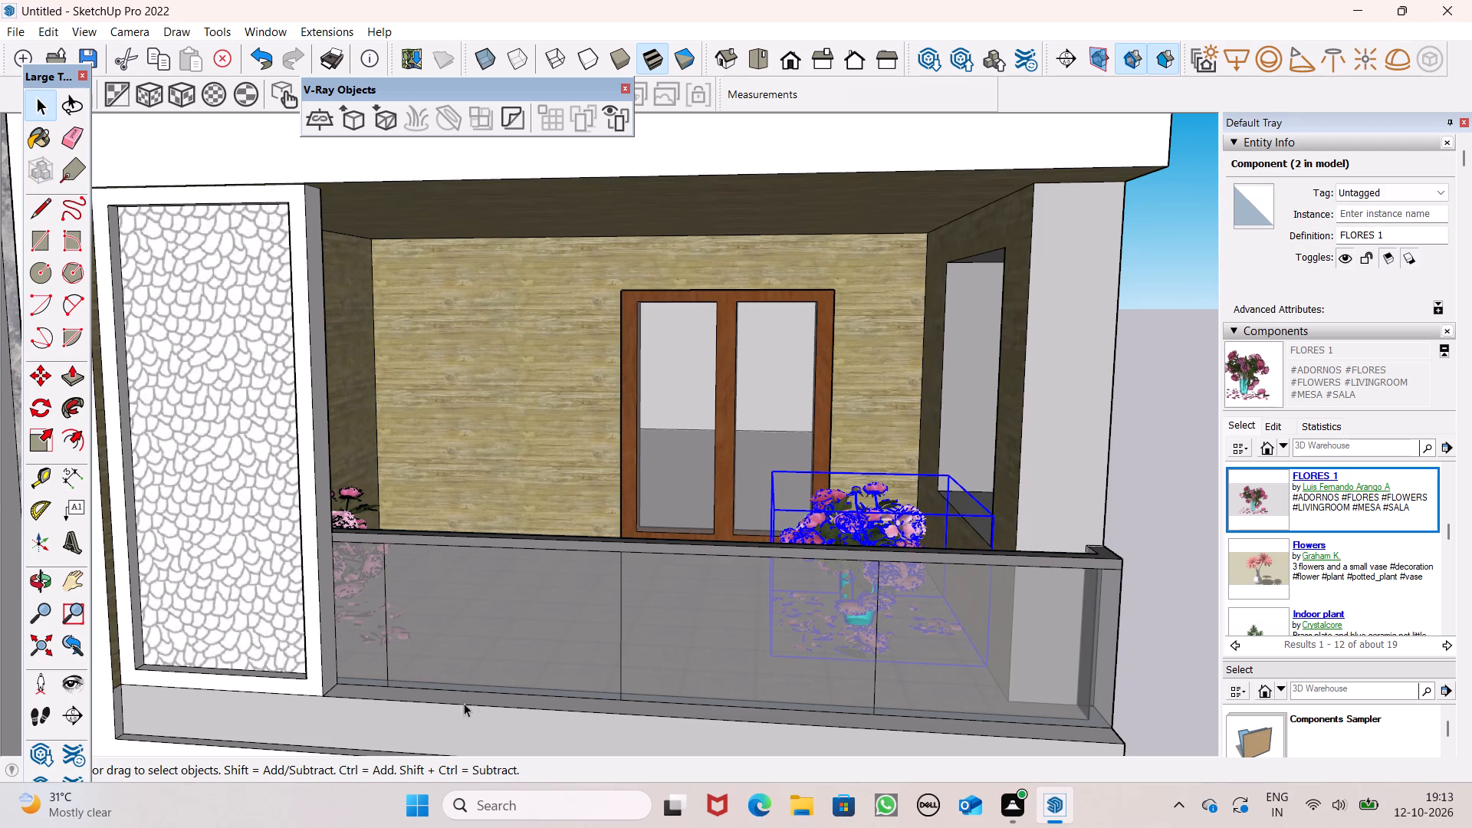
key(m)
key(shift+Return)
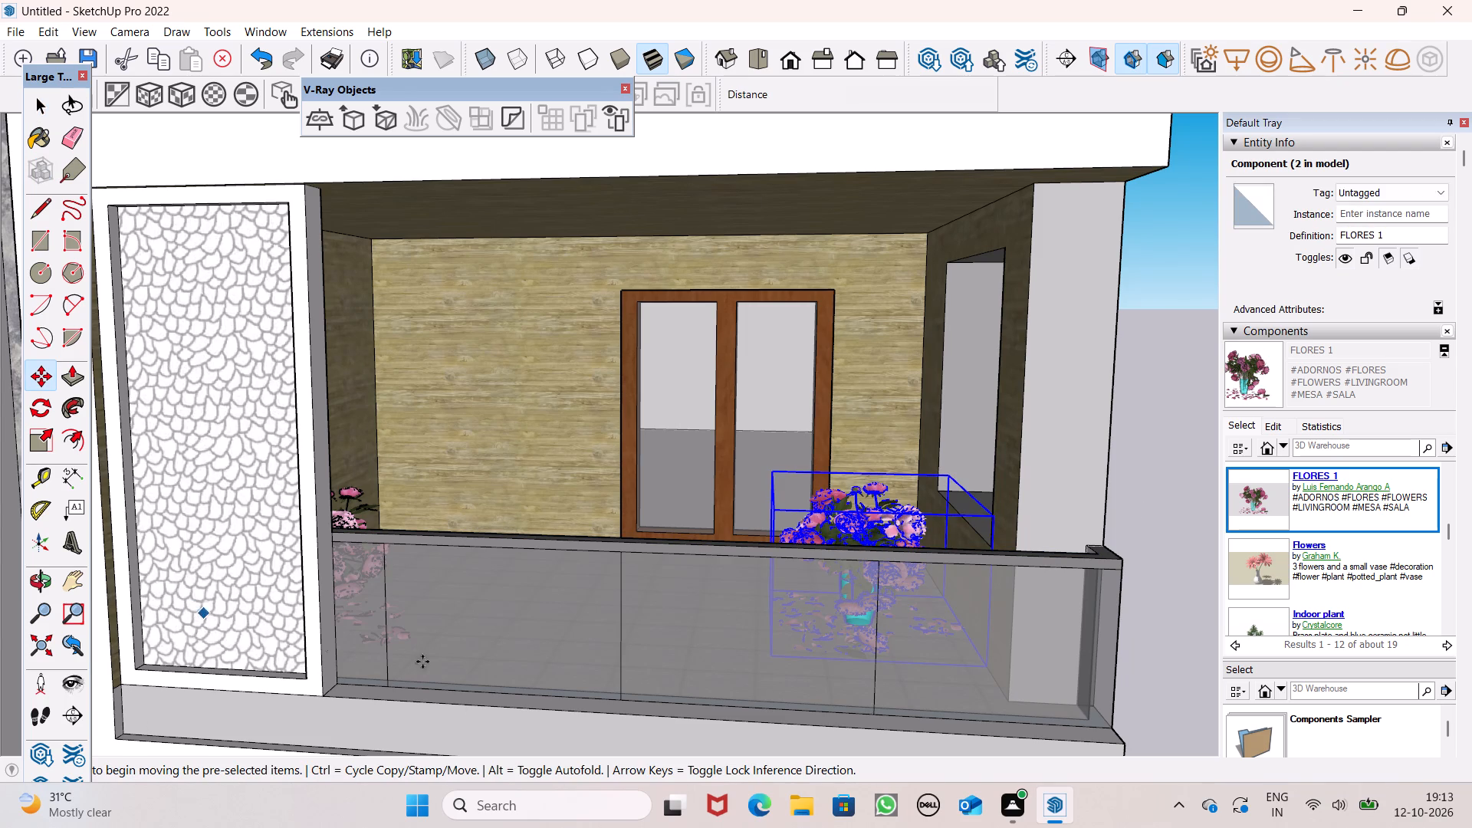
drag(982, 670, 991, 671)
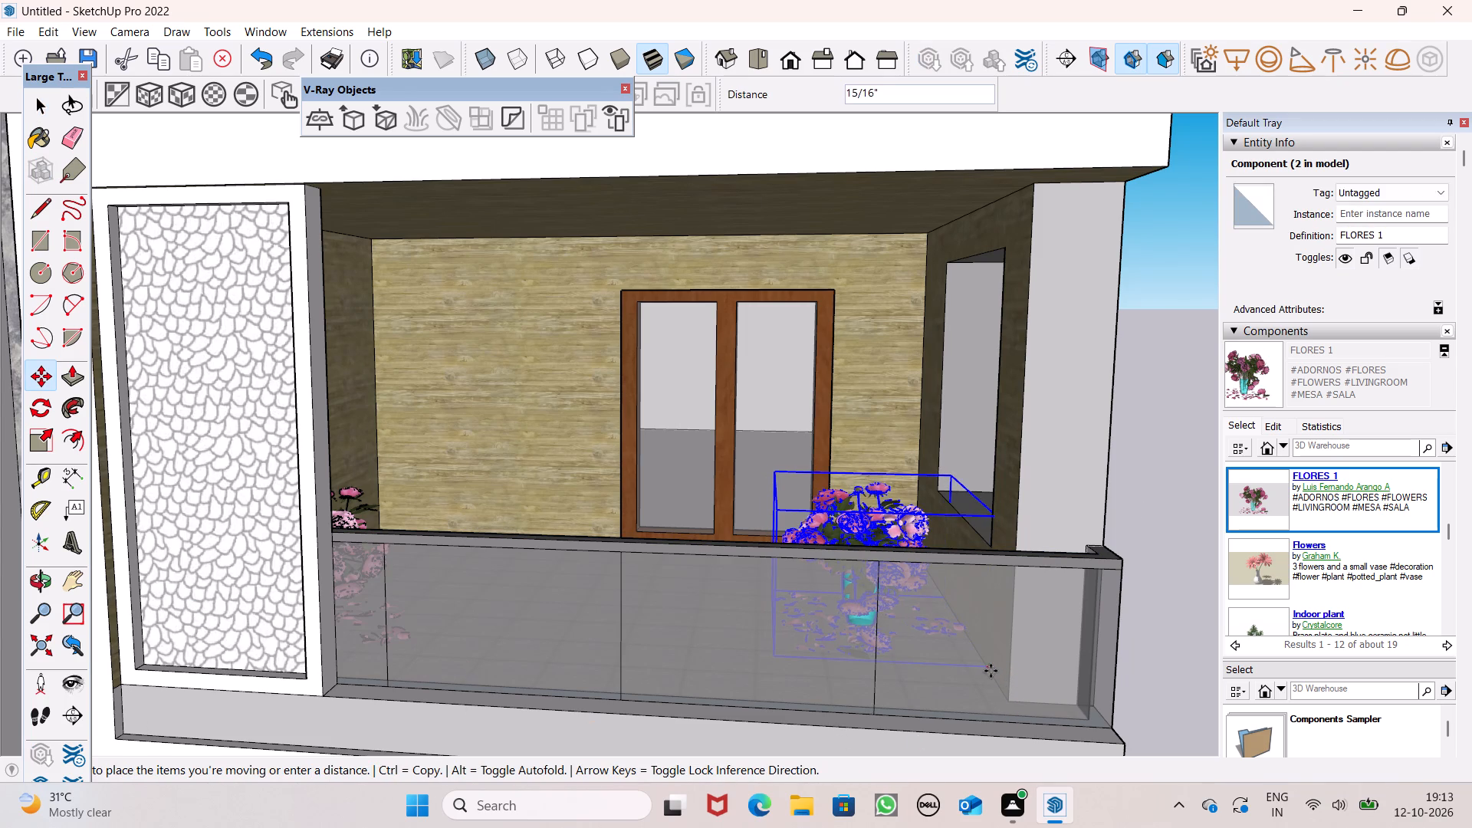
drag(991, 671, 1017, 676)
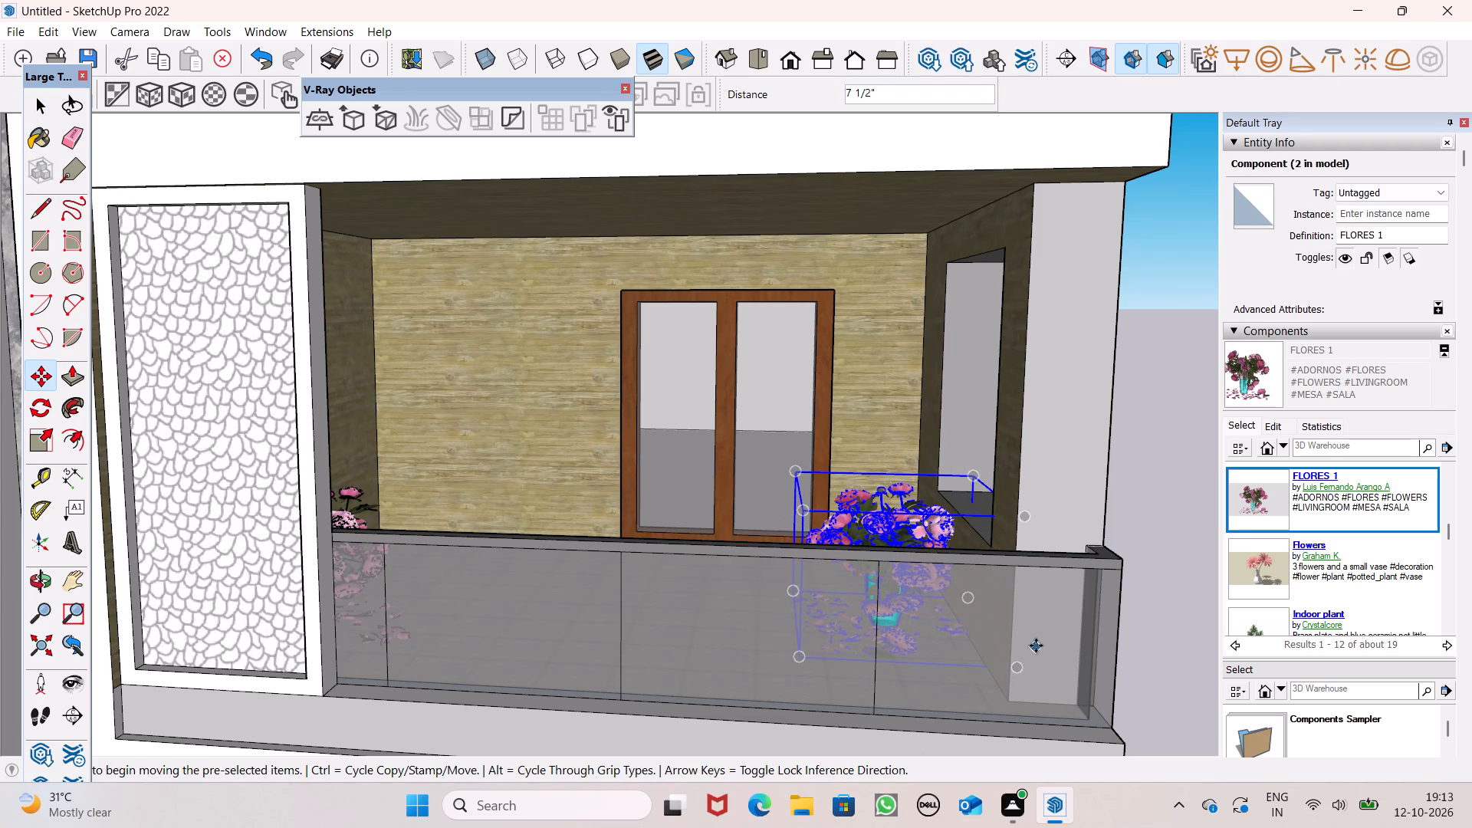
key(space)
click(1157, 470)
Insert the potted plant P00239 from the 3D Warehouse results onto the grass bed on the side of the entrance stairs away from the gate.
scroll(1171, 506, down, 3)
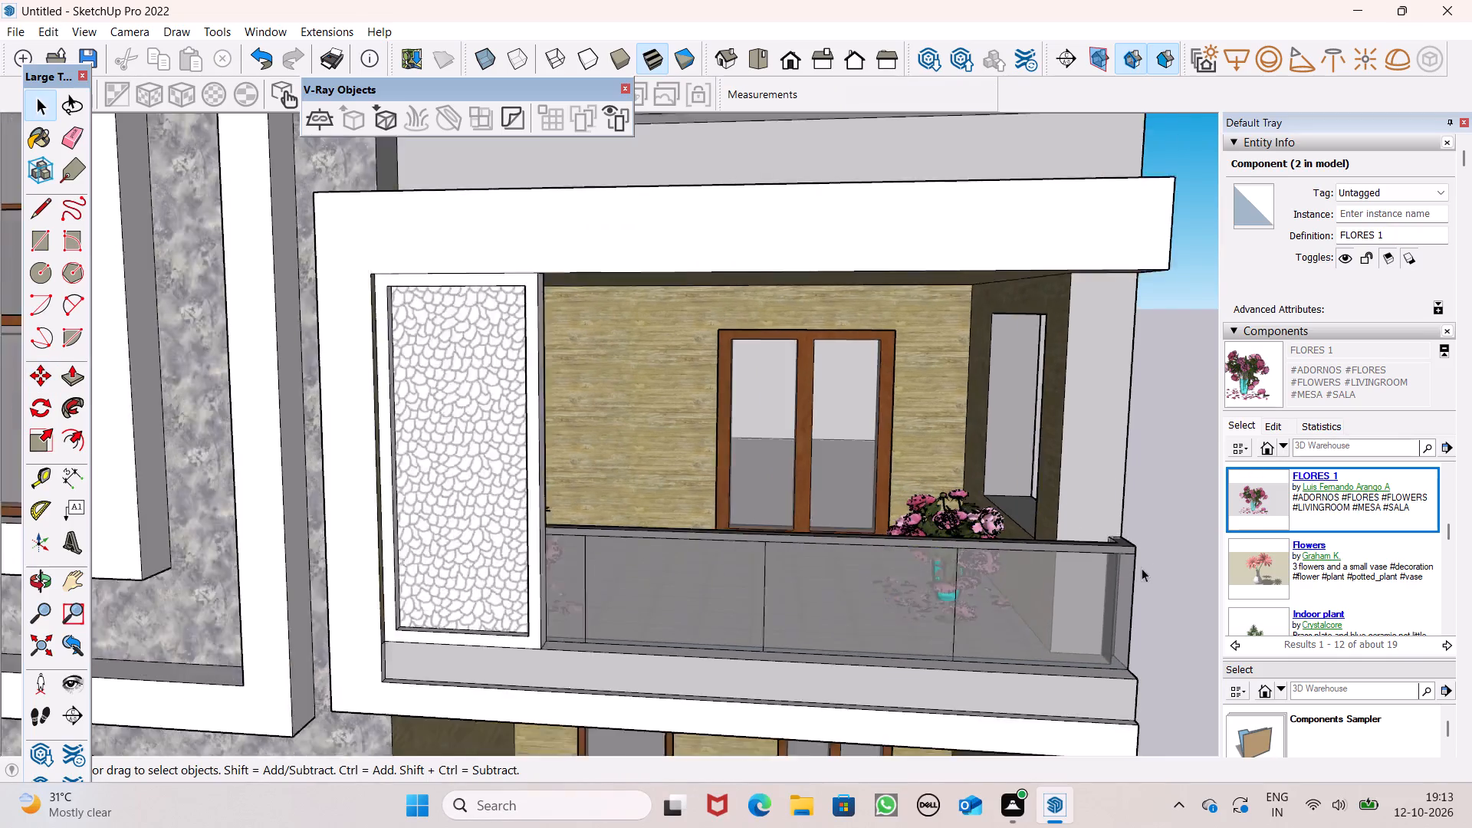
scroll(1021, 478, down, 9)
scroll(1286, 540, down, 2)
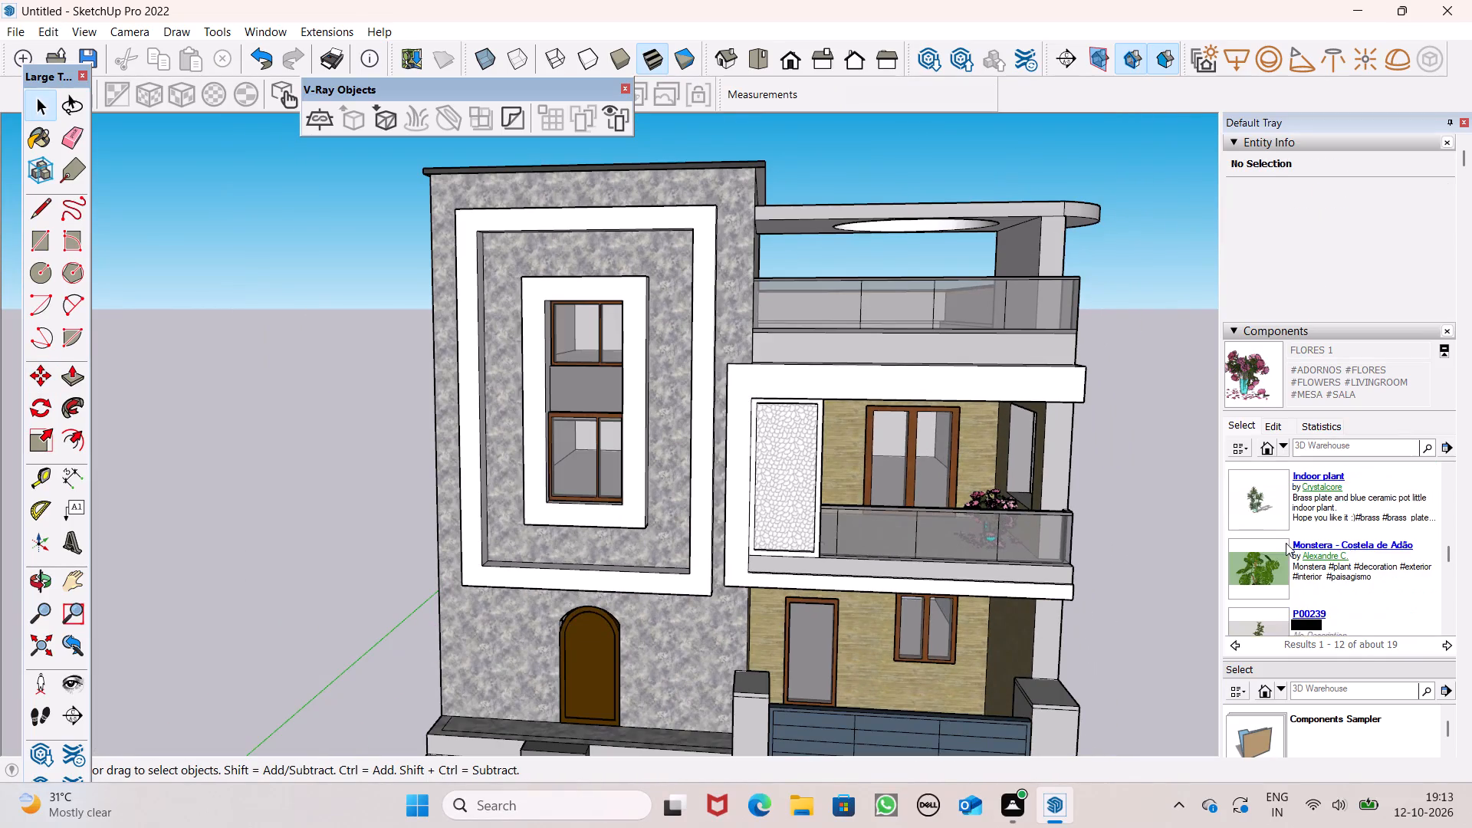
scroll(1243, 521, down, 3)
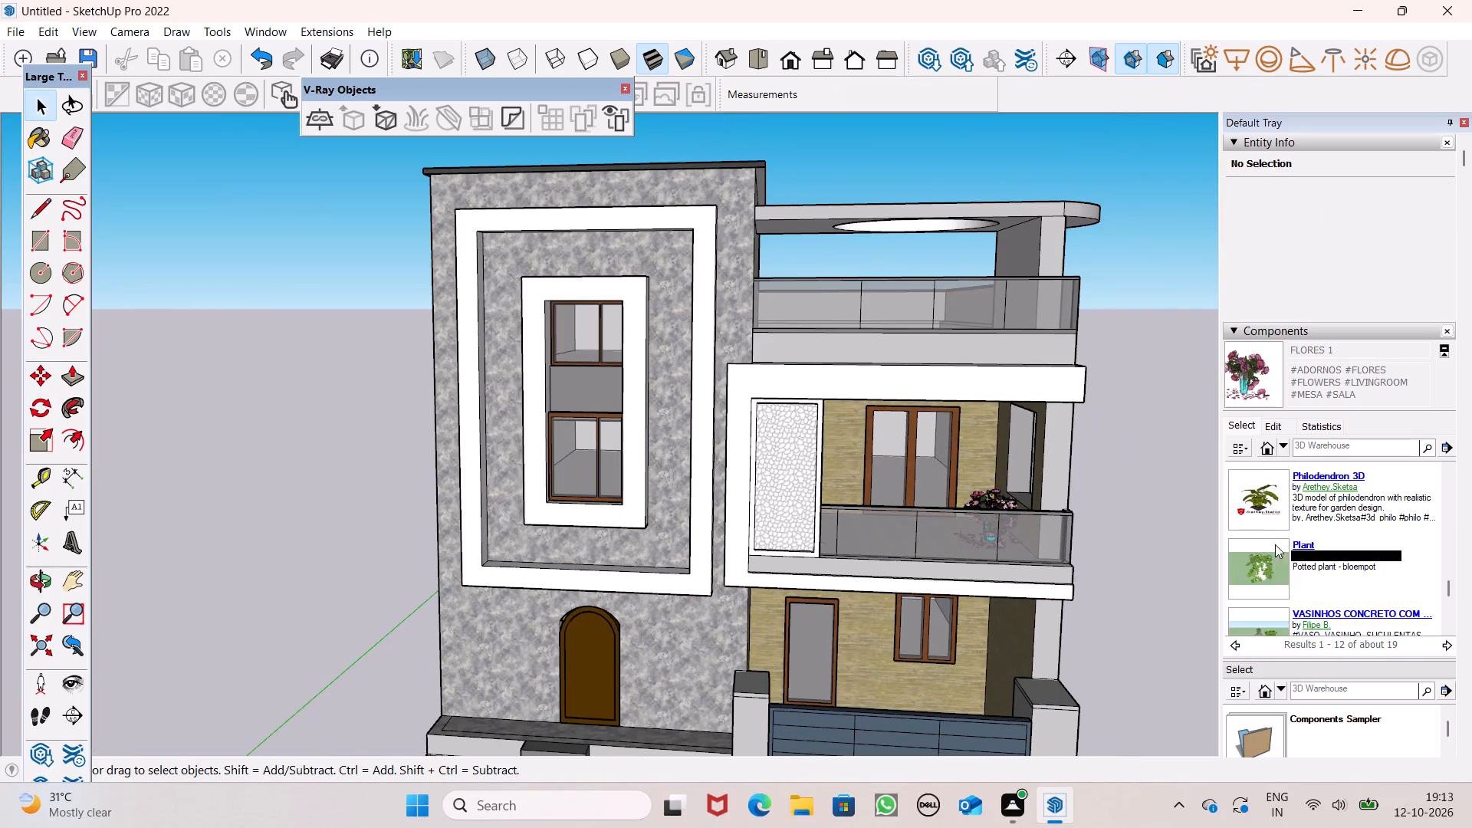
scroll(1284, 563, down, 1)
scroll(1284, 563, up, 3)
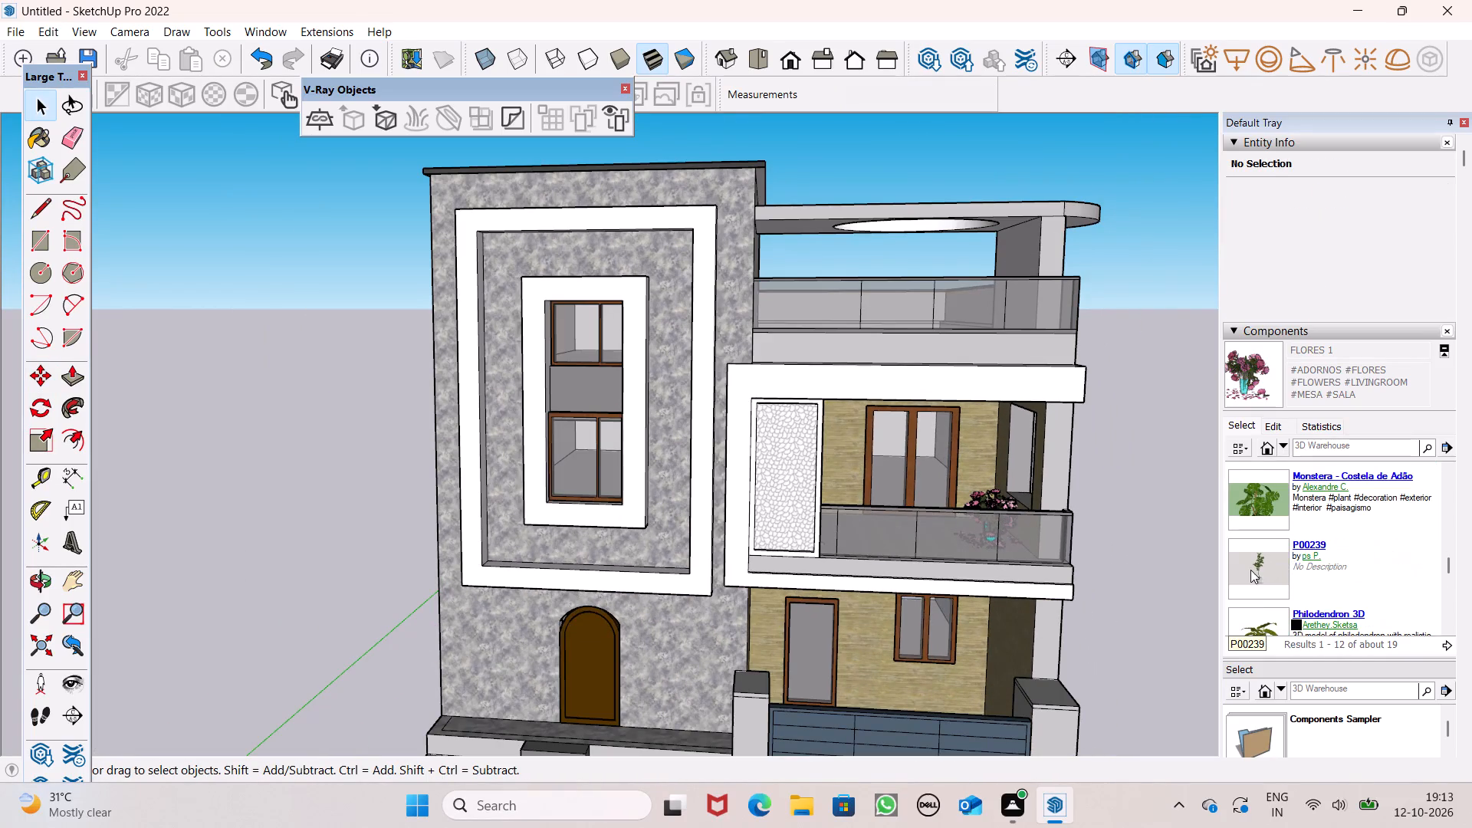
click(1250, 570)
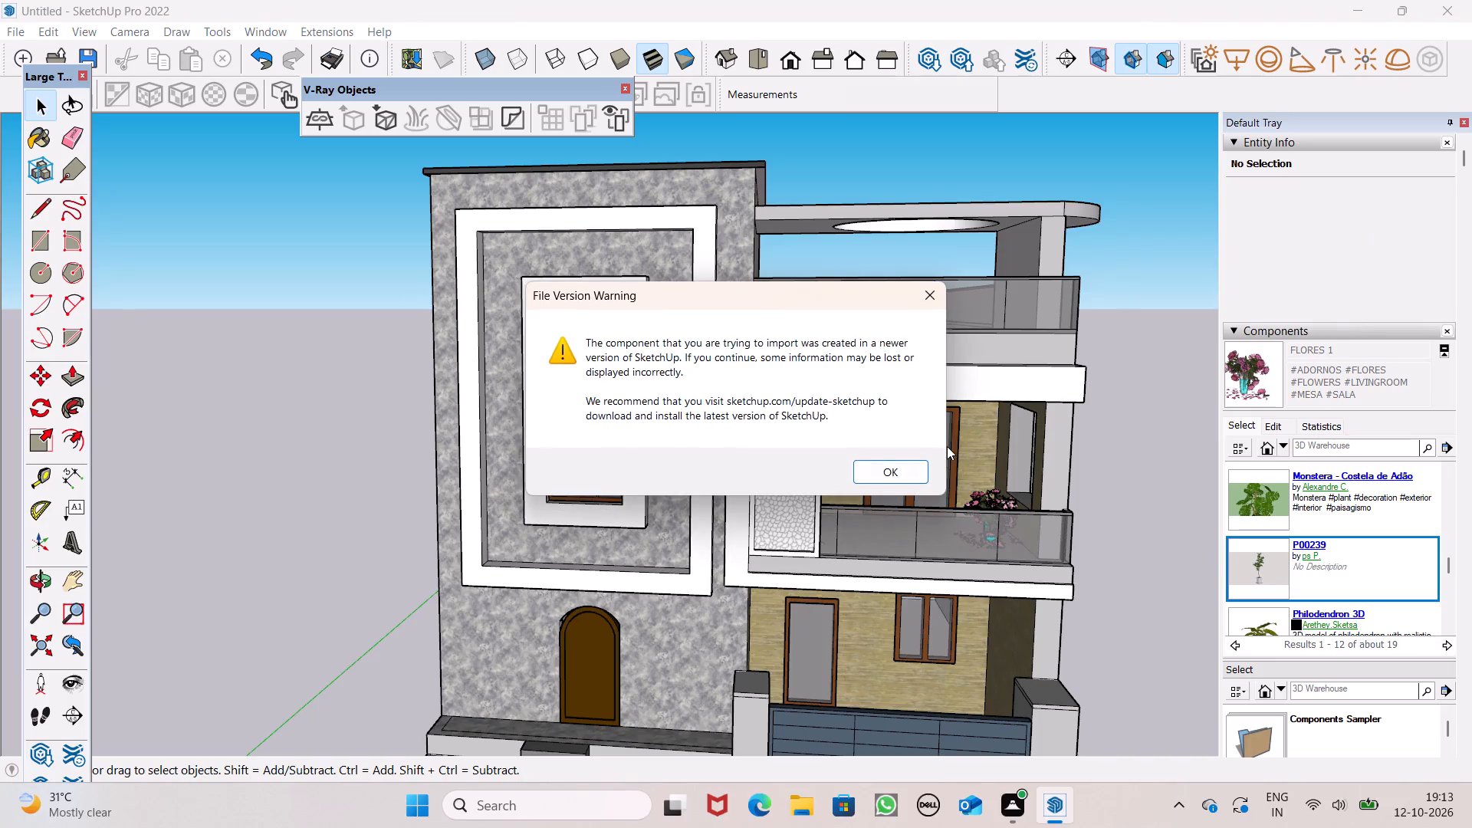
click(919, 468)
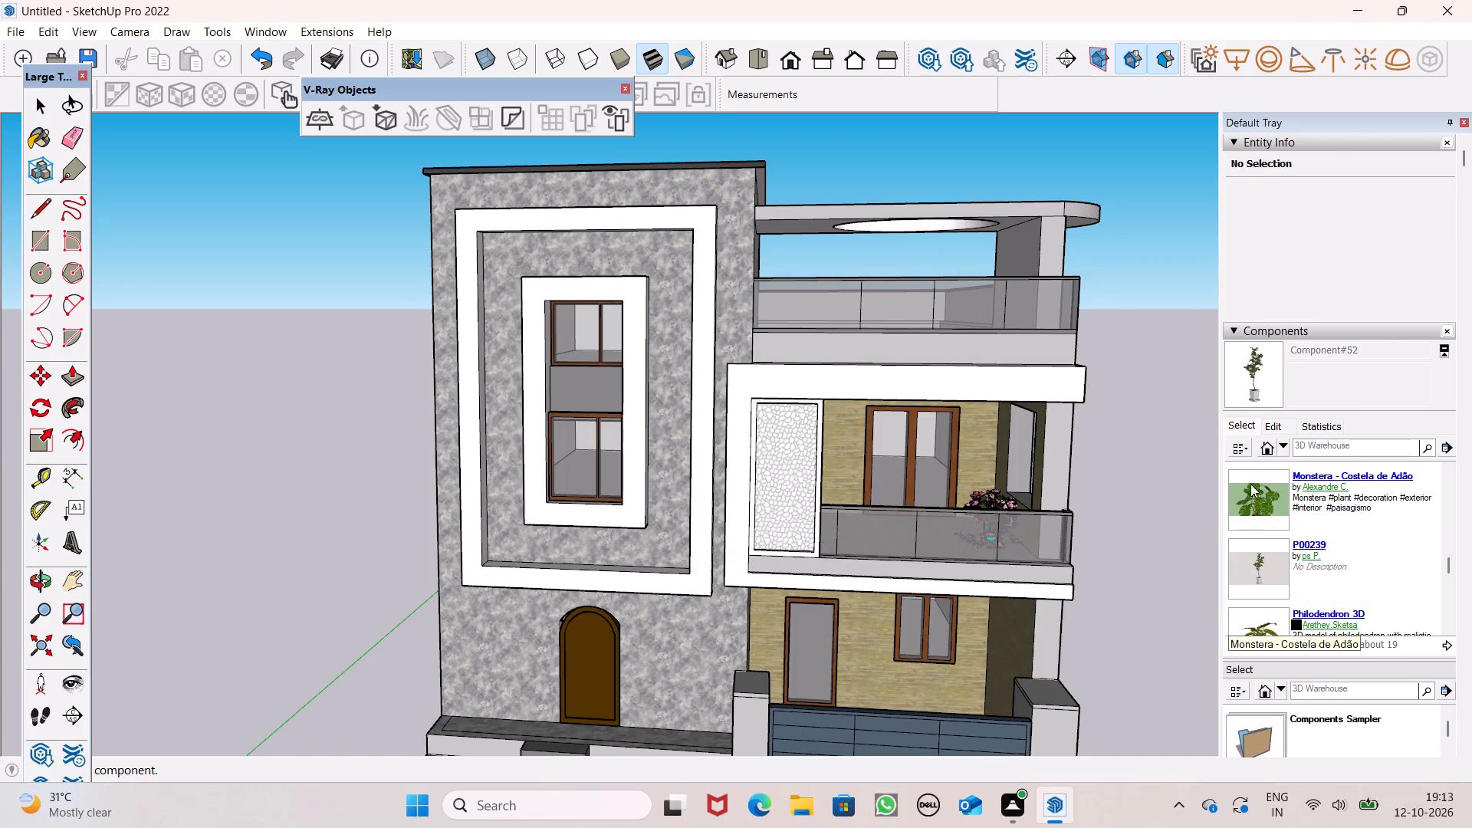
scroll(872, 476, down, 7)
scroll(636, 639, up, 7)
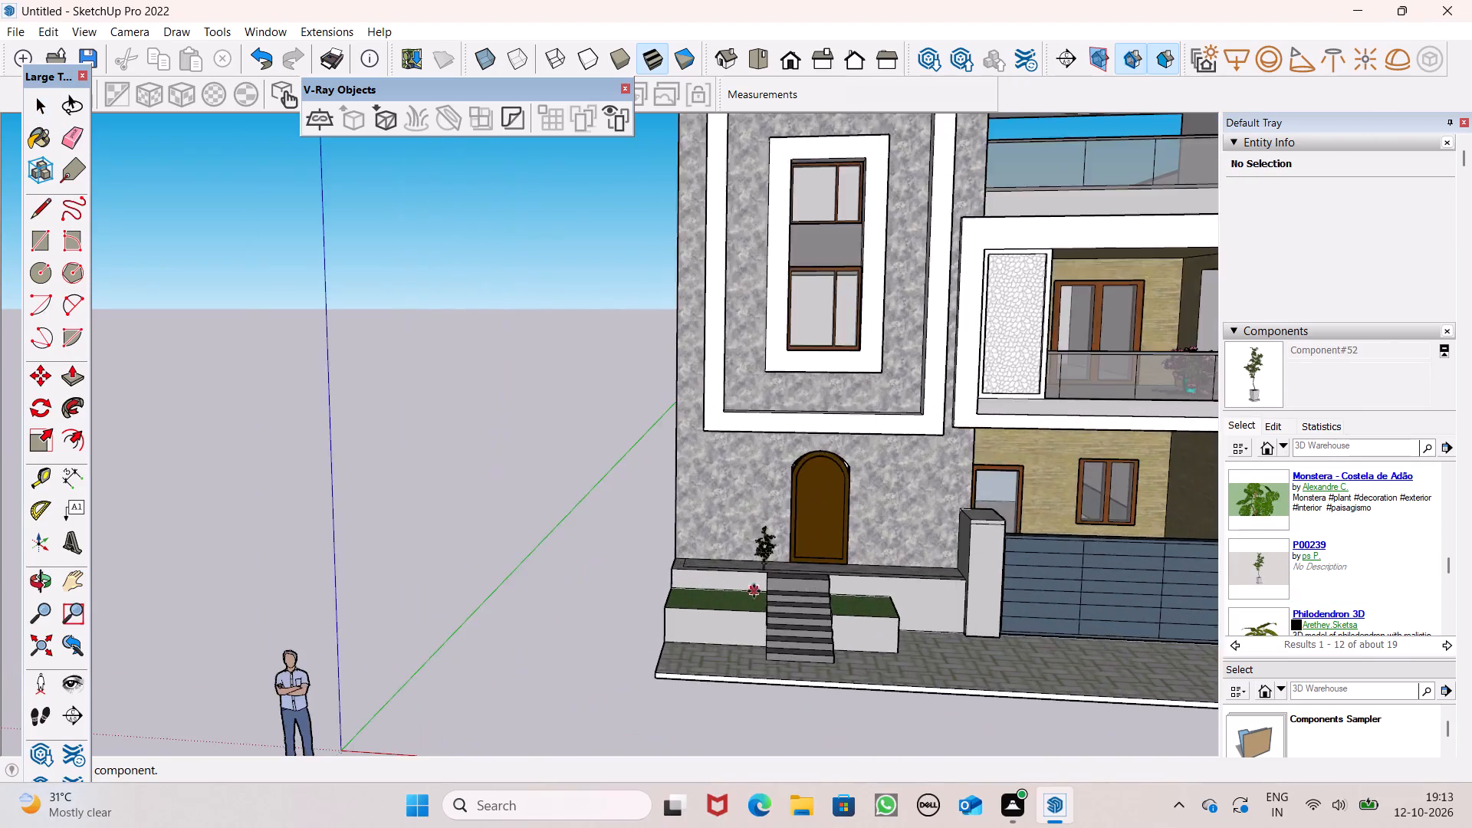
scroll(754, 591, up, 13)
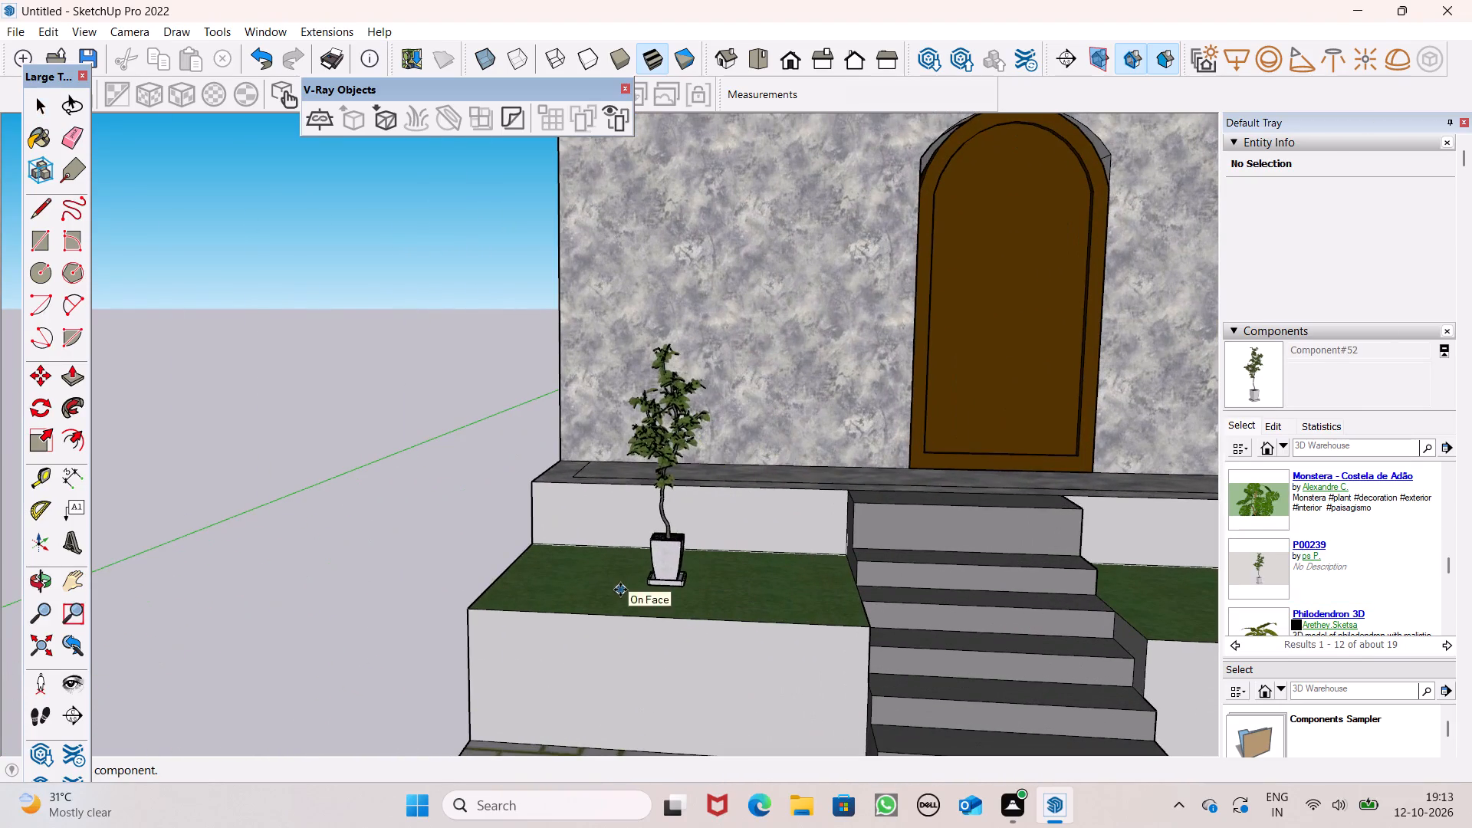
click(620, 583)
Copy the potted plant about 10' across the entrance stairs onto the grass bed nearer the gate.
scroll(689, 560, down, 6)
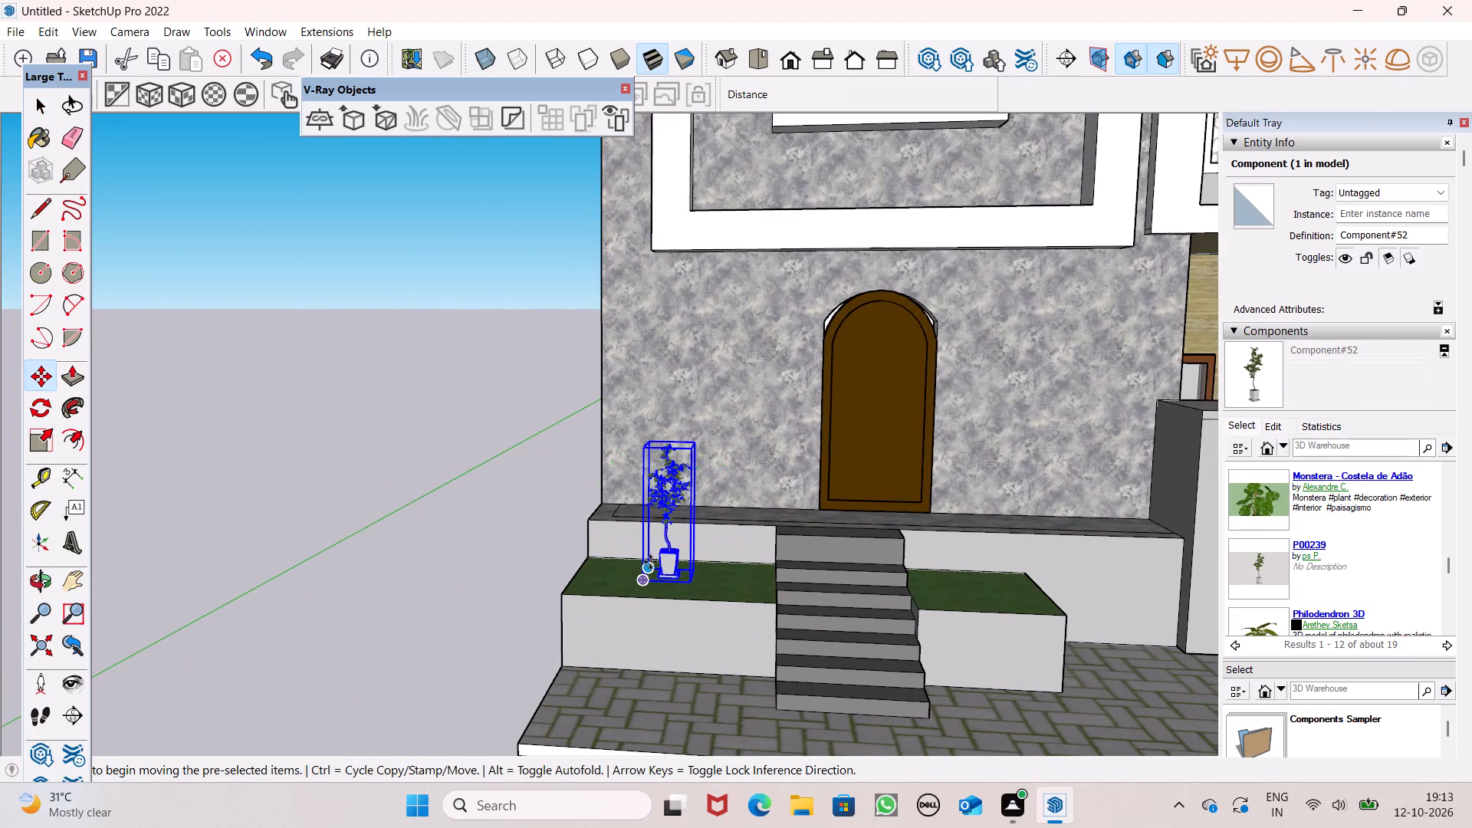
drag(680, 578, 1012, 605)
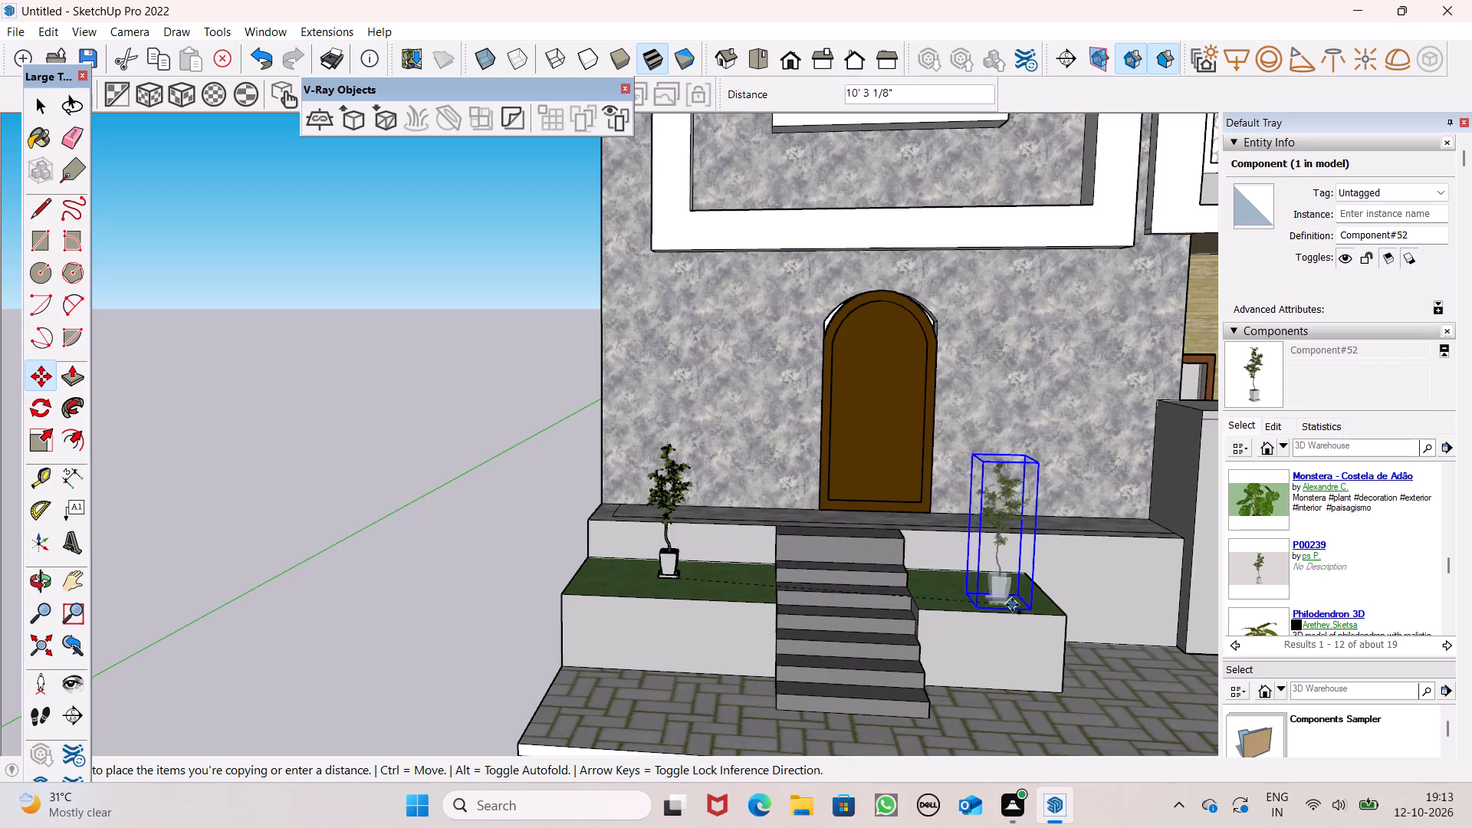
drag(1012, 605, 1004, 596)
key(space)
click(429, 484)
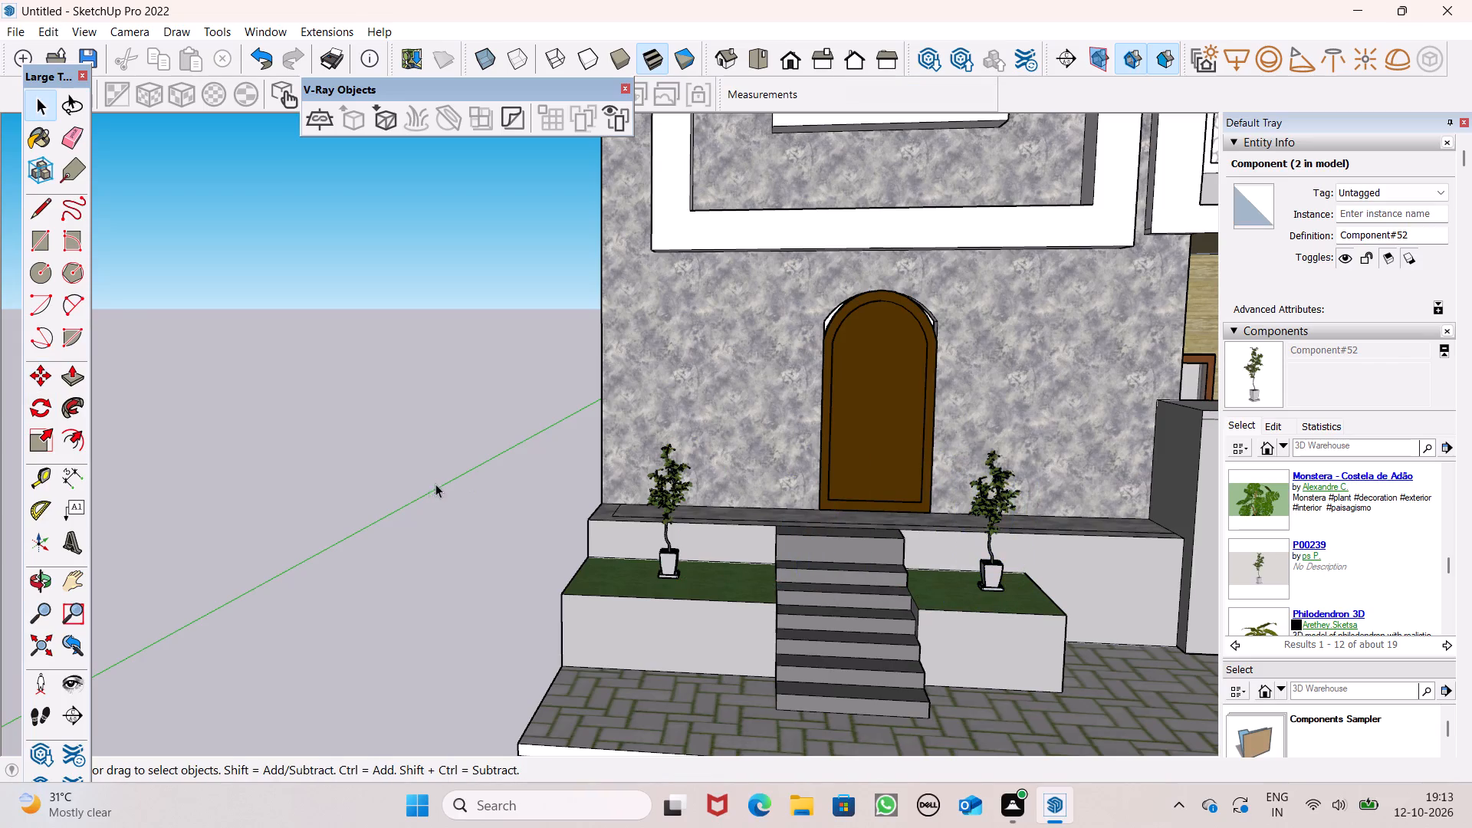
Nudge the copied potted plant about 4 1/2" toward the entrance stairs on its grass bed.
scroll(1036, 562, down, 1)
middle_drag(1028, 581, 953, 723)
scroll(953, 723, up, 3)
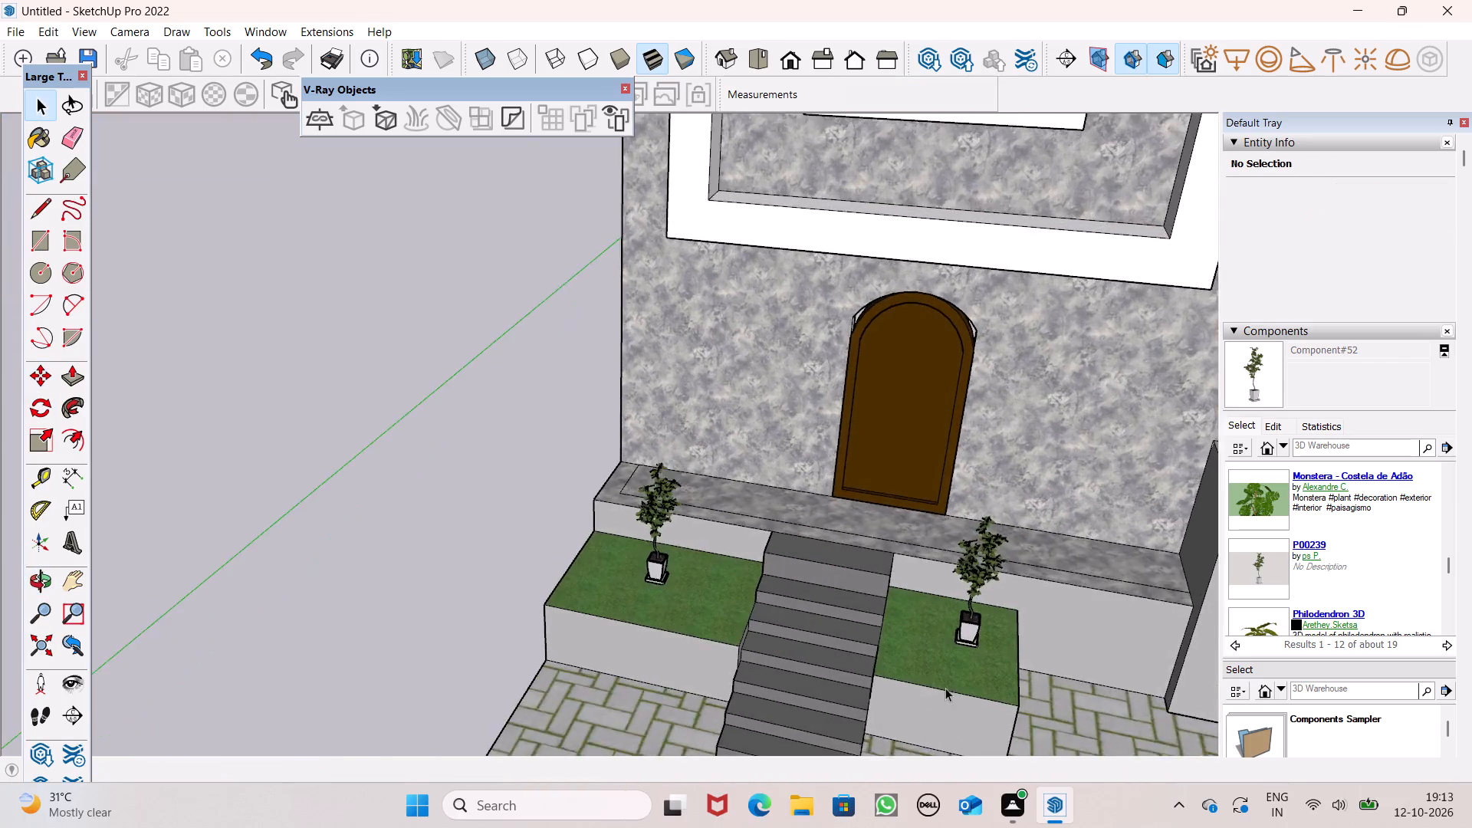
scroll(945, 688, up, 3)
click(968, 603)
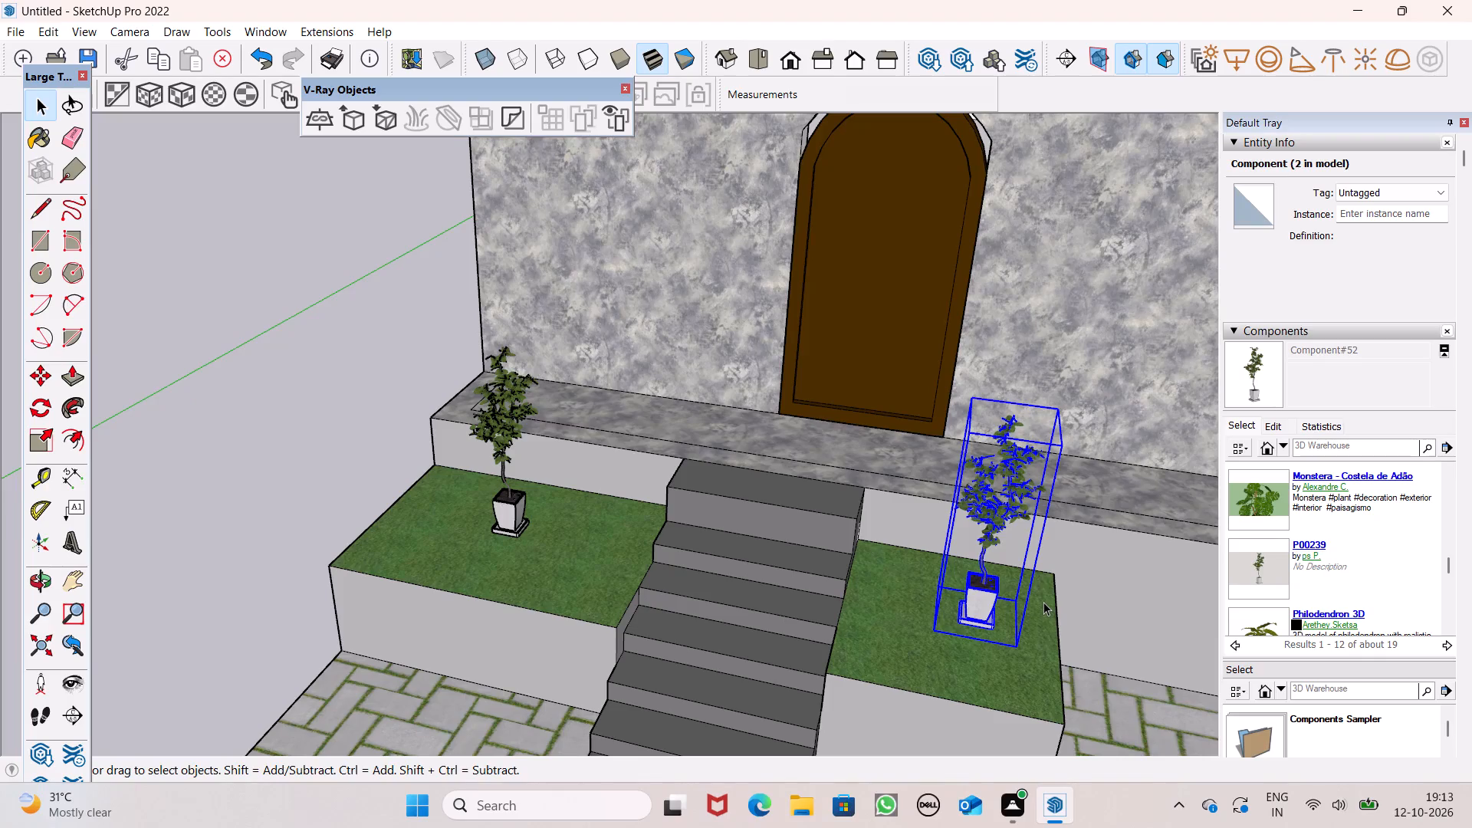
key(m)
key(Return)
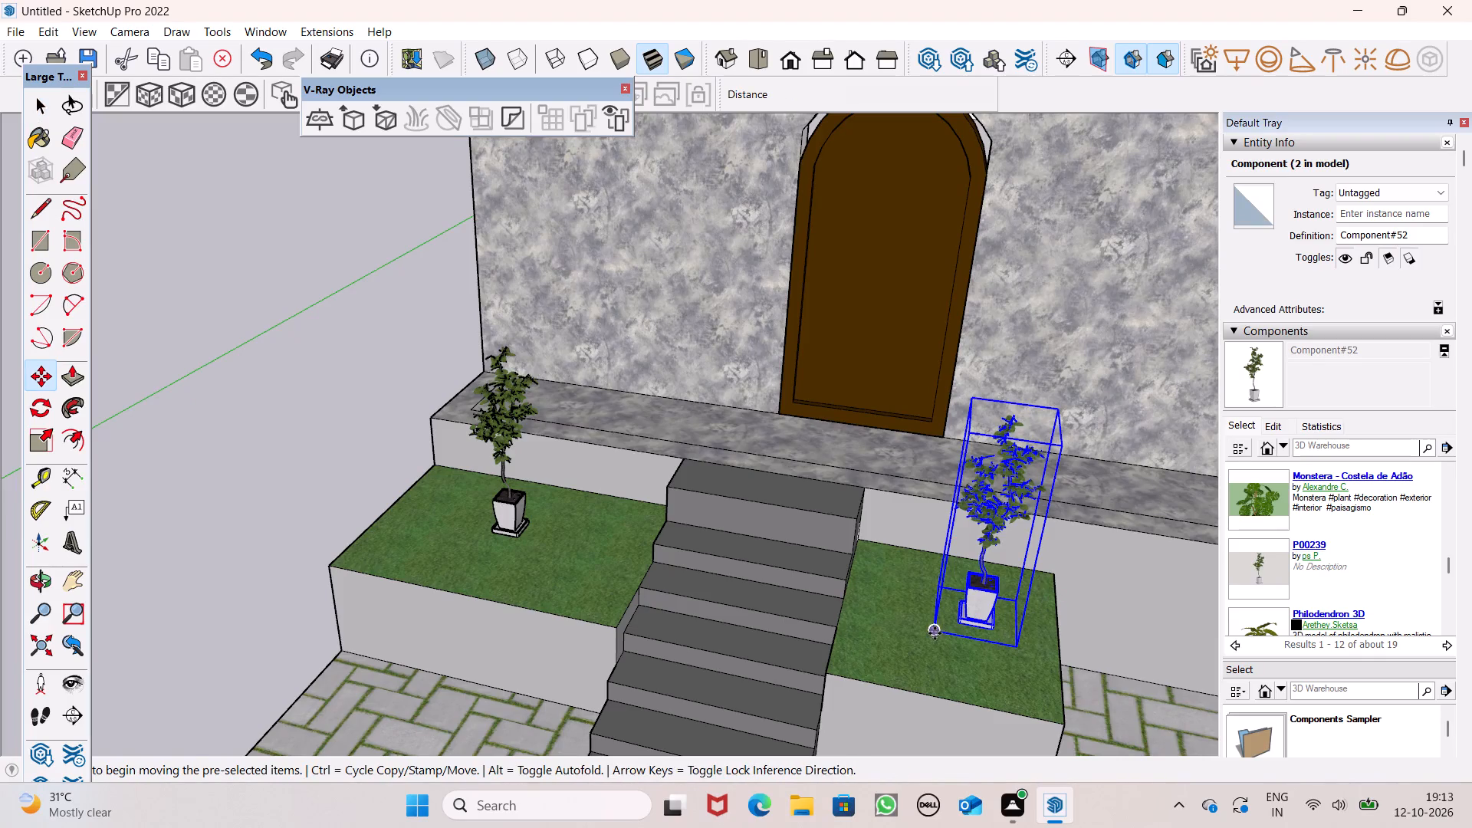
drag(934, 633, 914, 631)
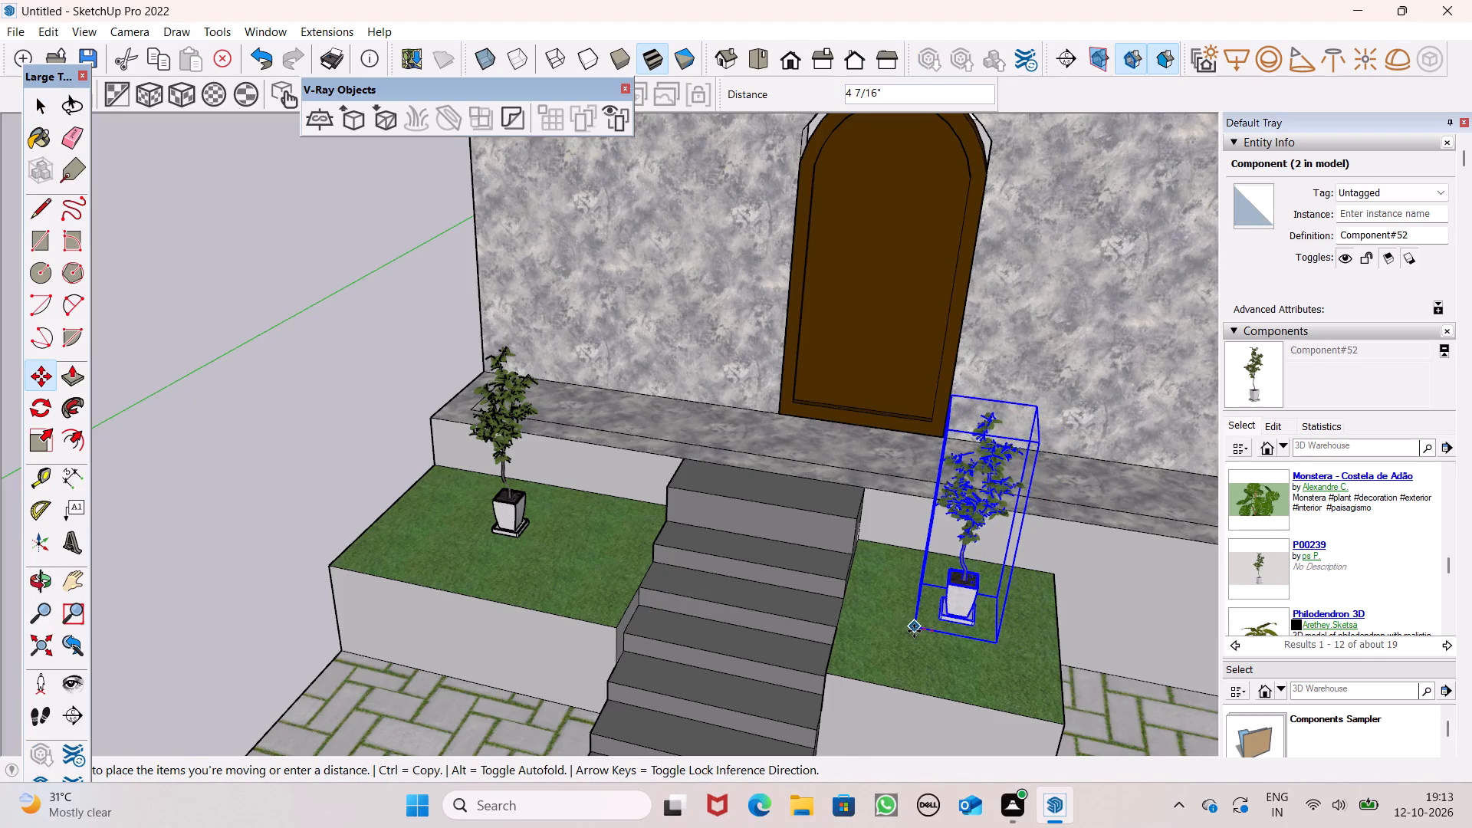
drag(914, 631, 912, 629)
key(space)
click(362, 393)
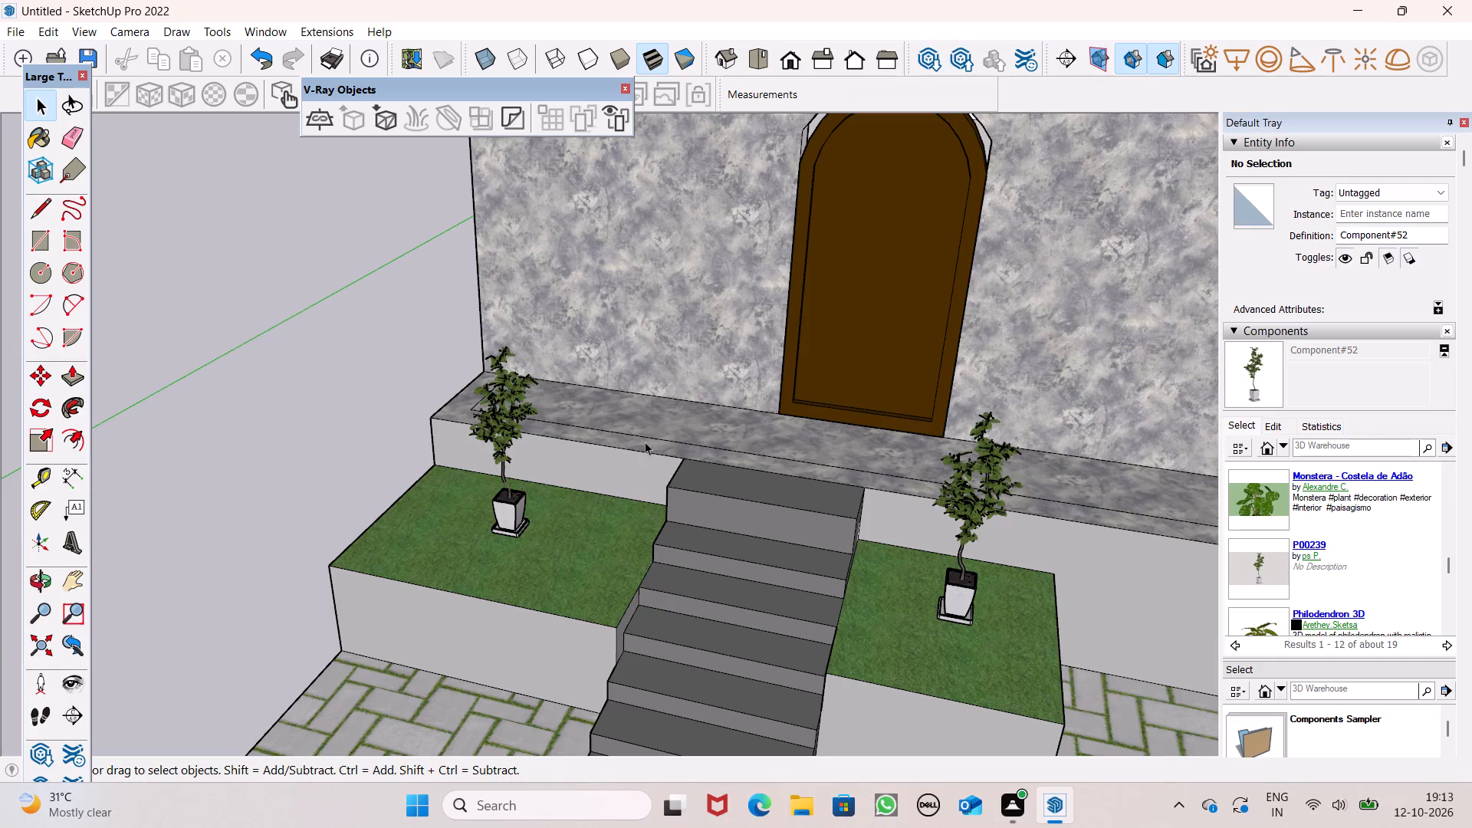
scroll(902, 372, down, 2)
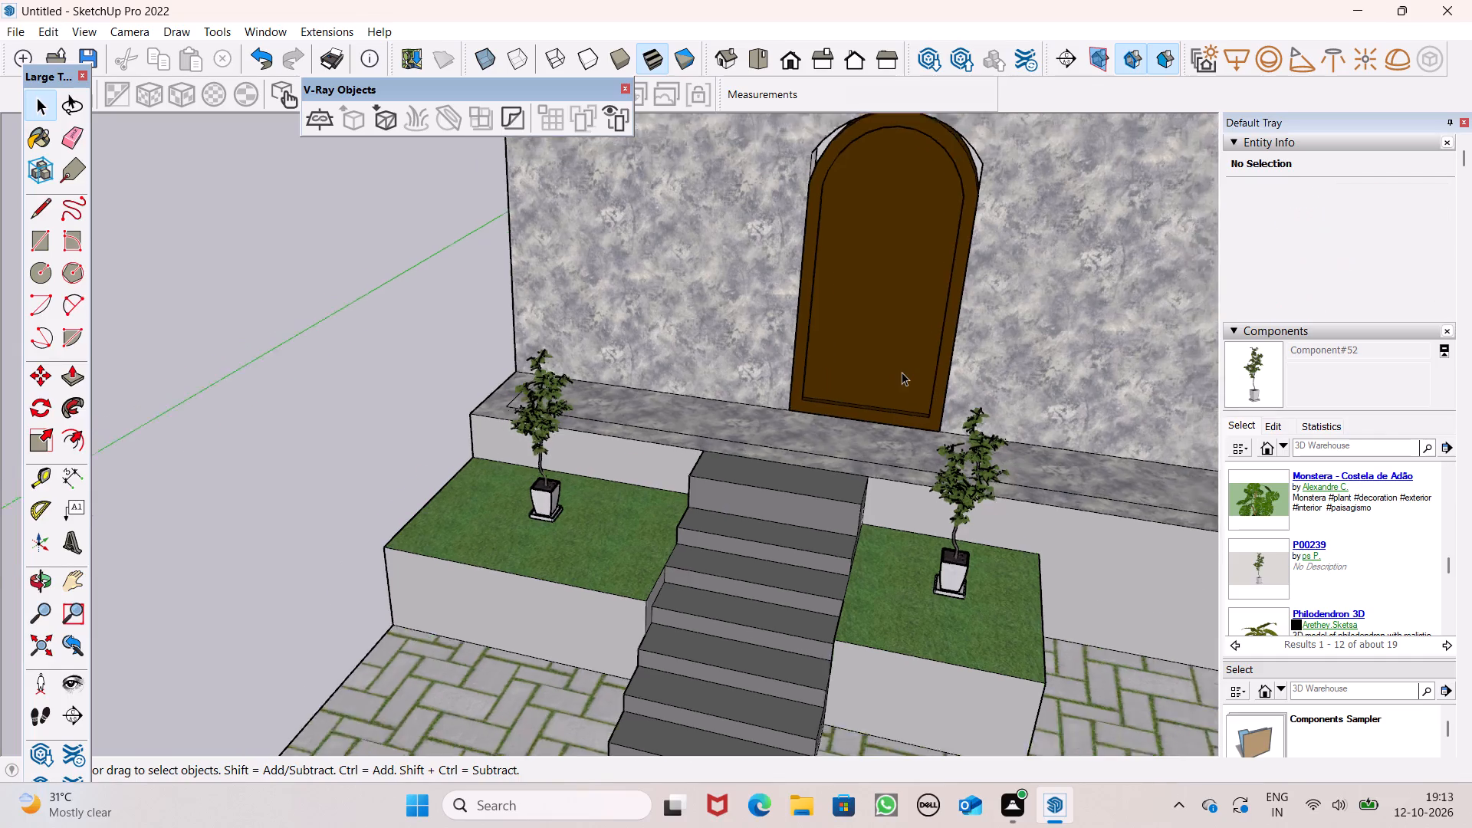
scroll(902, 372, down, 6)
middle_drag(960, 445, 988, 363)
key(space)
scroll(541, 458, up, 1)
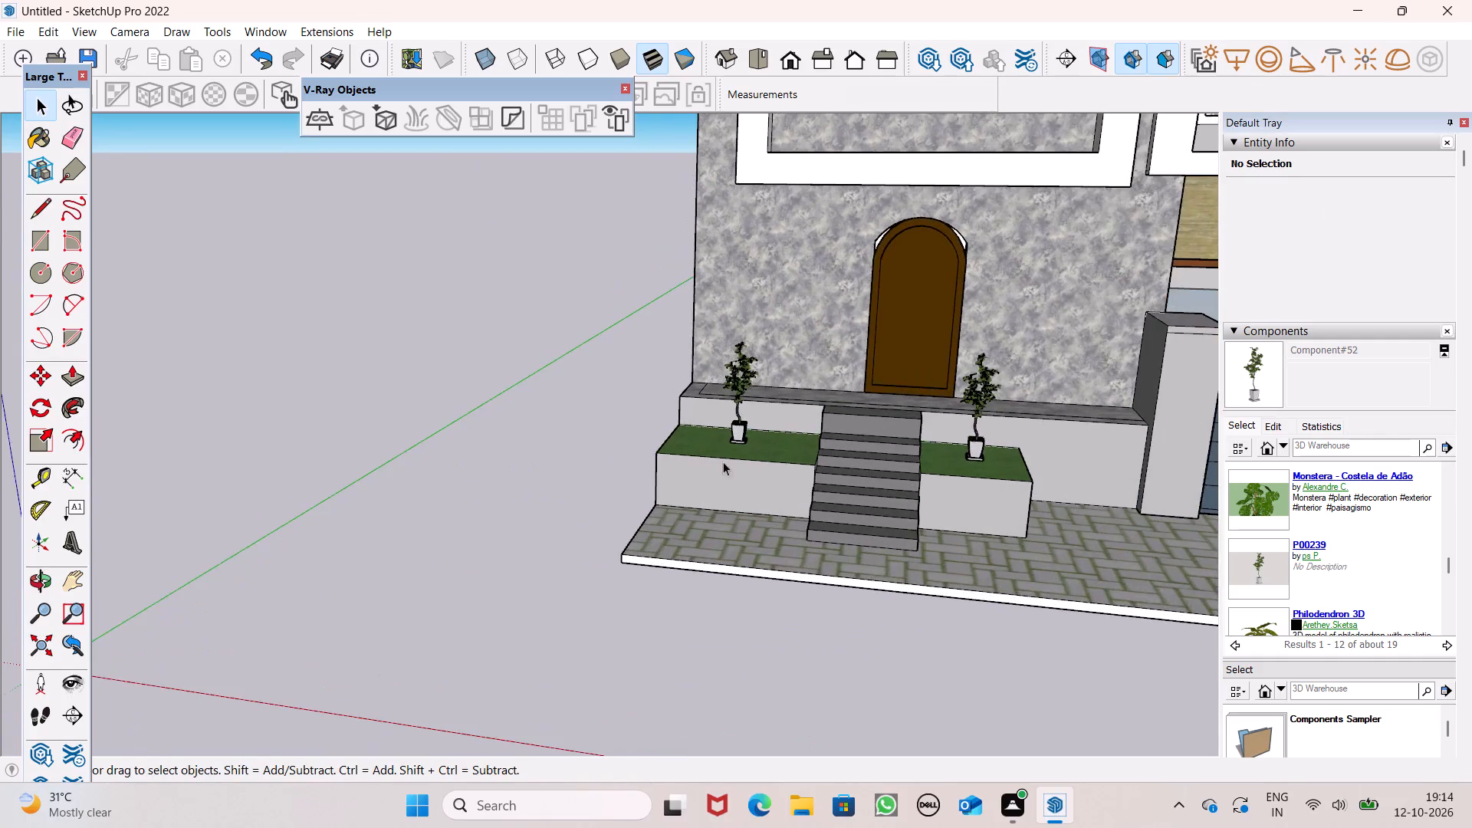
Examine the entrance front of the house with the two potted plants beside the stairs.
scroll(974, 511, up, 3)
scroll(1011, 423, down, 6)
middle_drag(908, 533, 1175, 452)
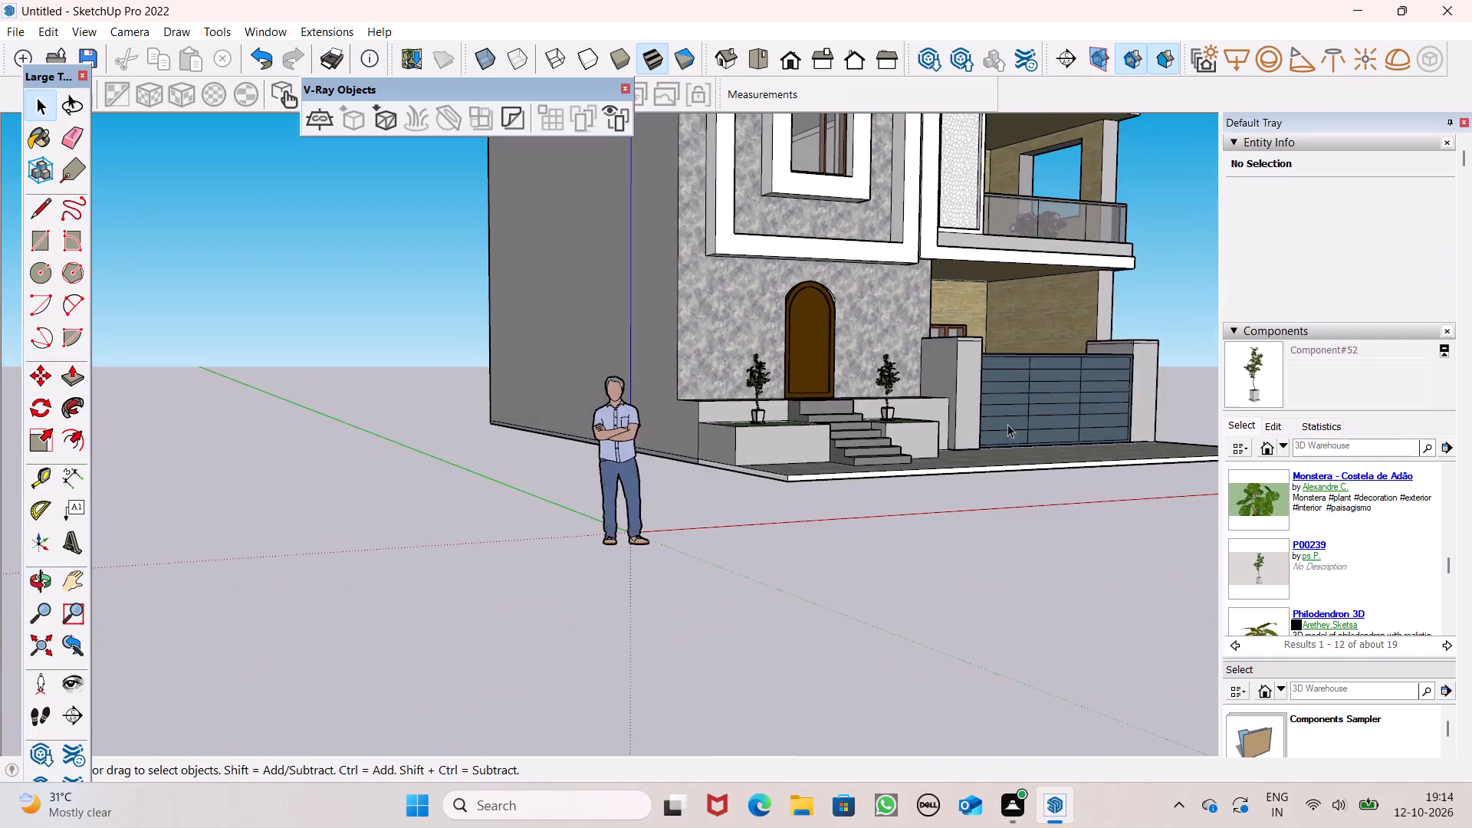
scroll(1004, 422, up, 4)
scroll(907, 460, down, 1)
scroll(1283, 521, down, 4)
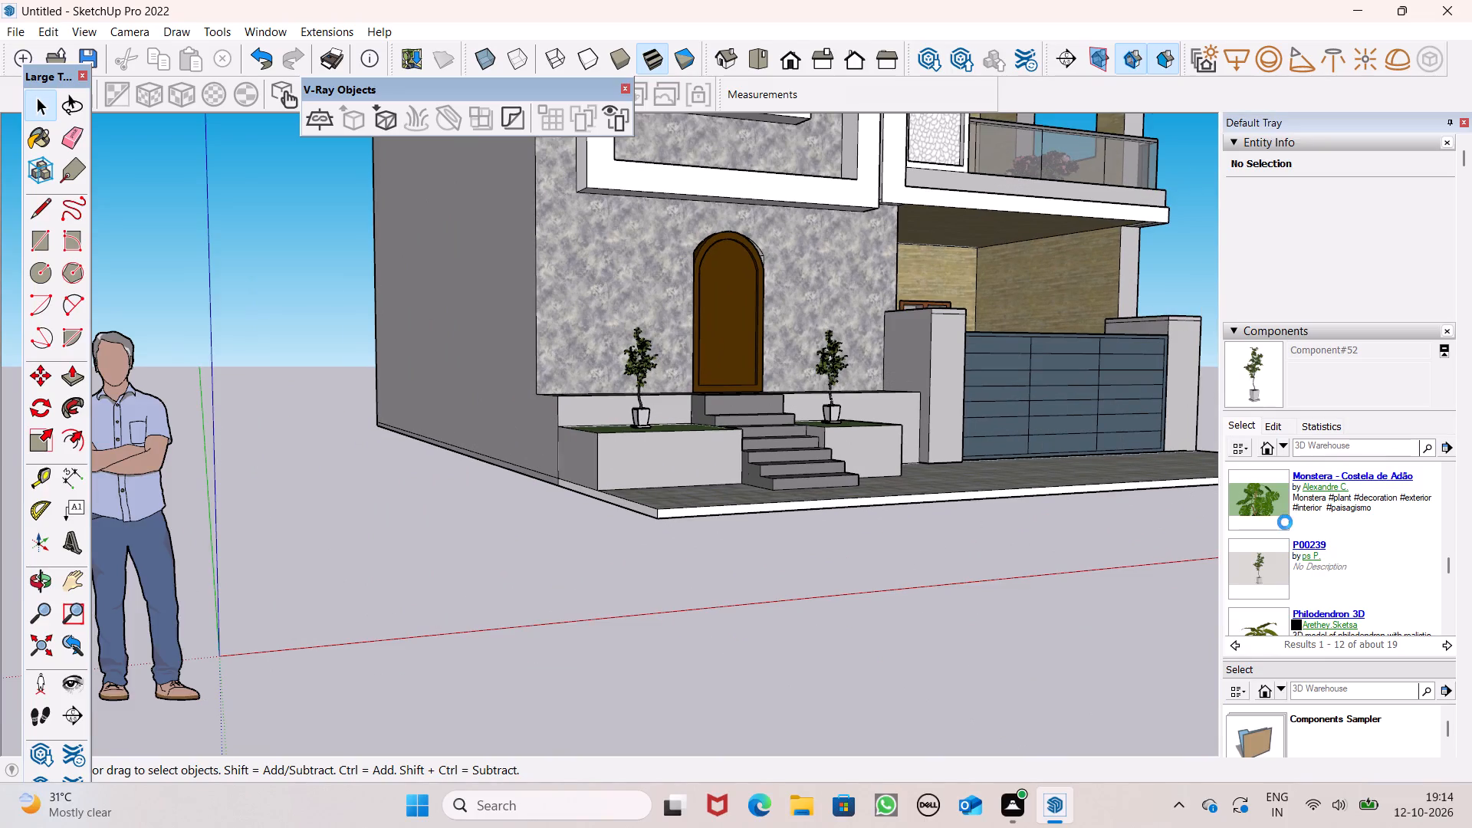
scroll(1332, 491, down, 2)
Paint the exposed edges of the paved base slab at the corner near the entrance stairs with Color M03.
scroll(1332, 491, down, 2)
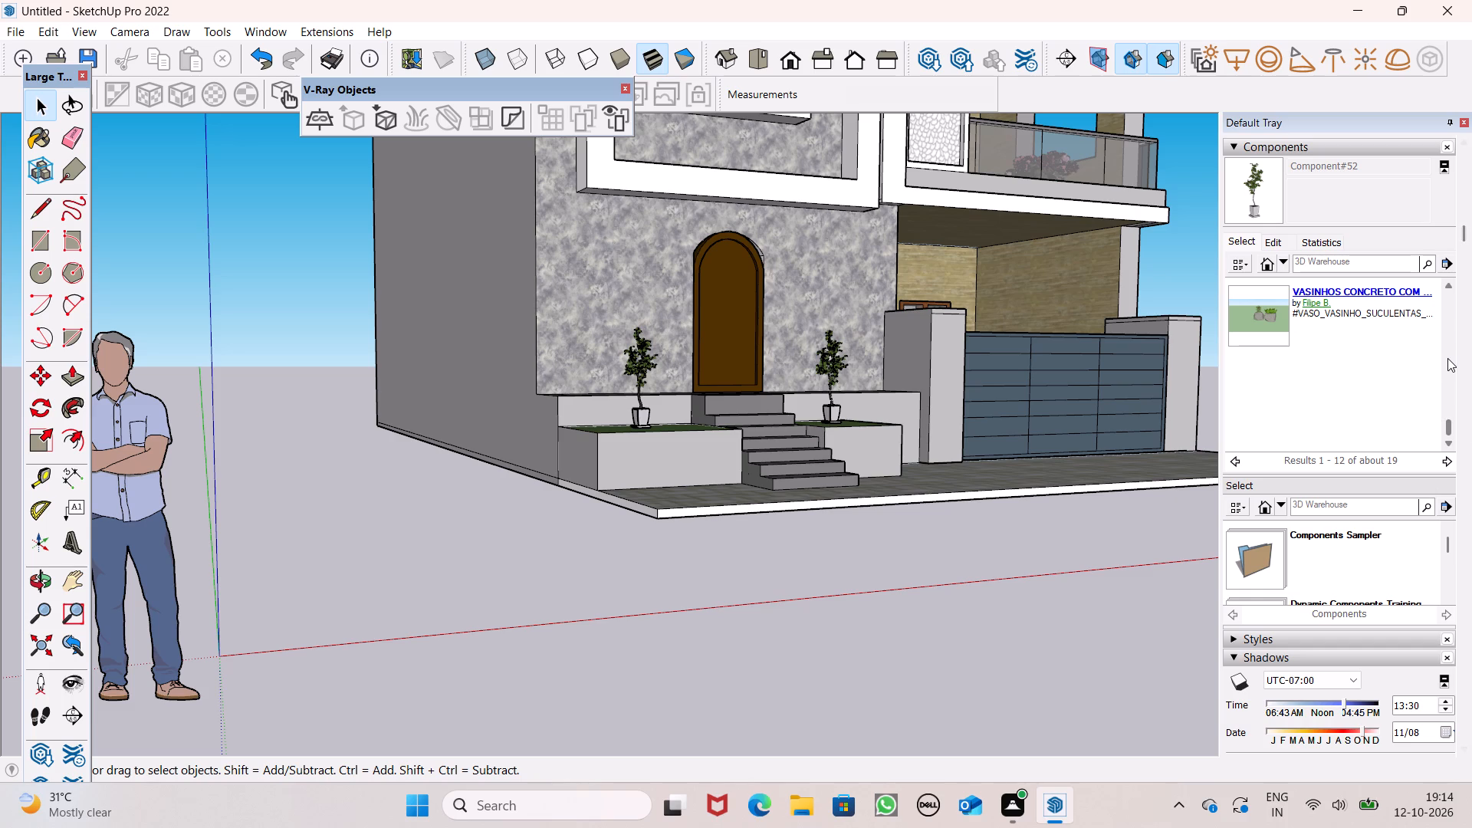
scroll(1447, 358, down, 2)
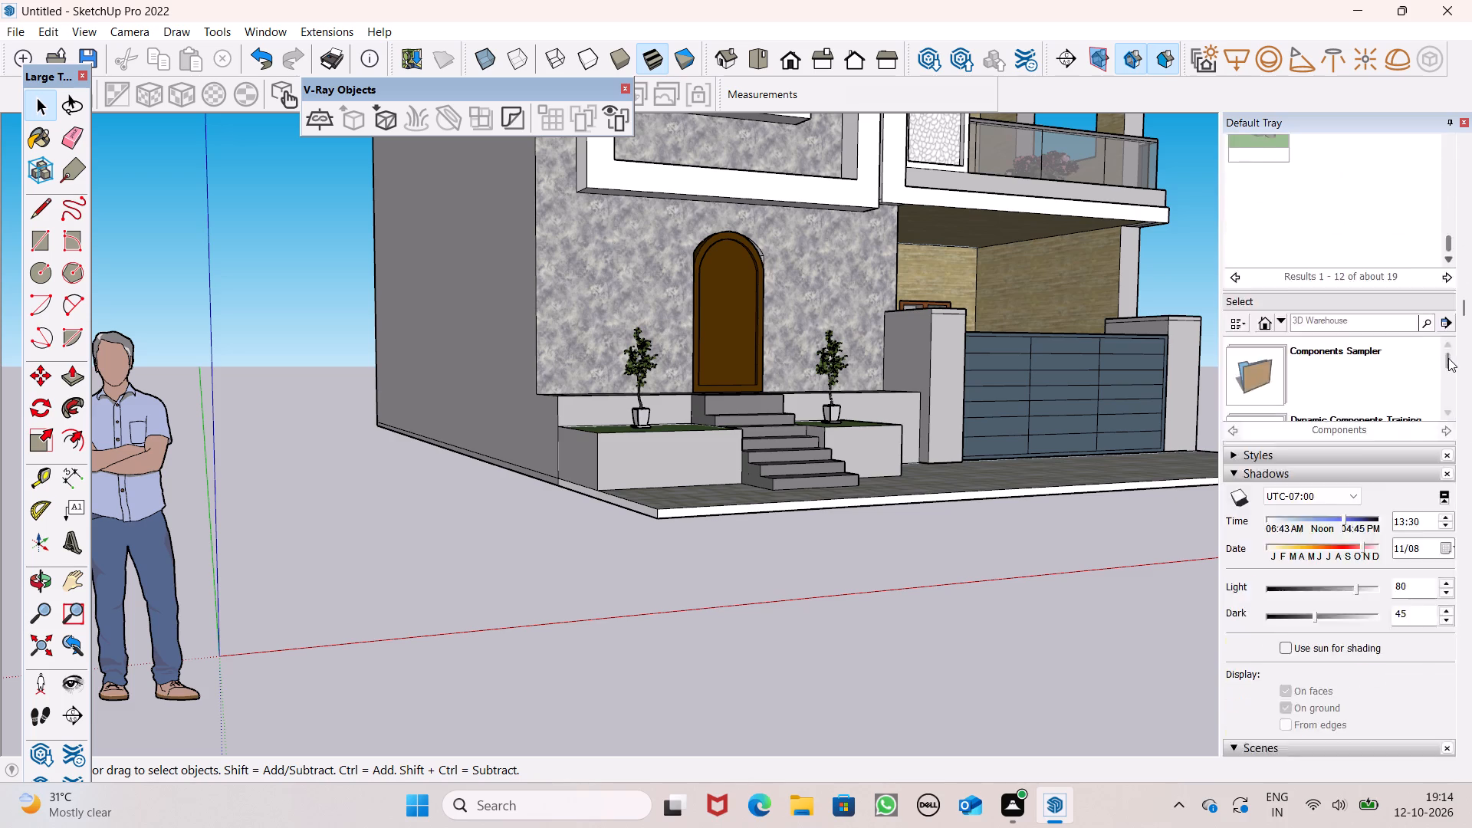
scroll(1448, 358, down, 2)
scroll(1449, 363, up, 1)
scroll(1449, 364, down, 3)
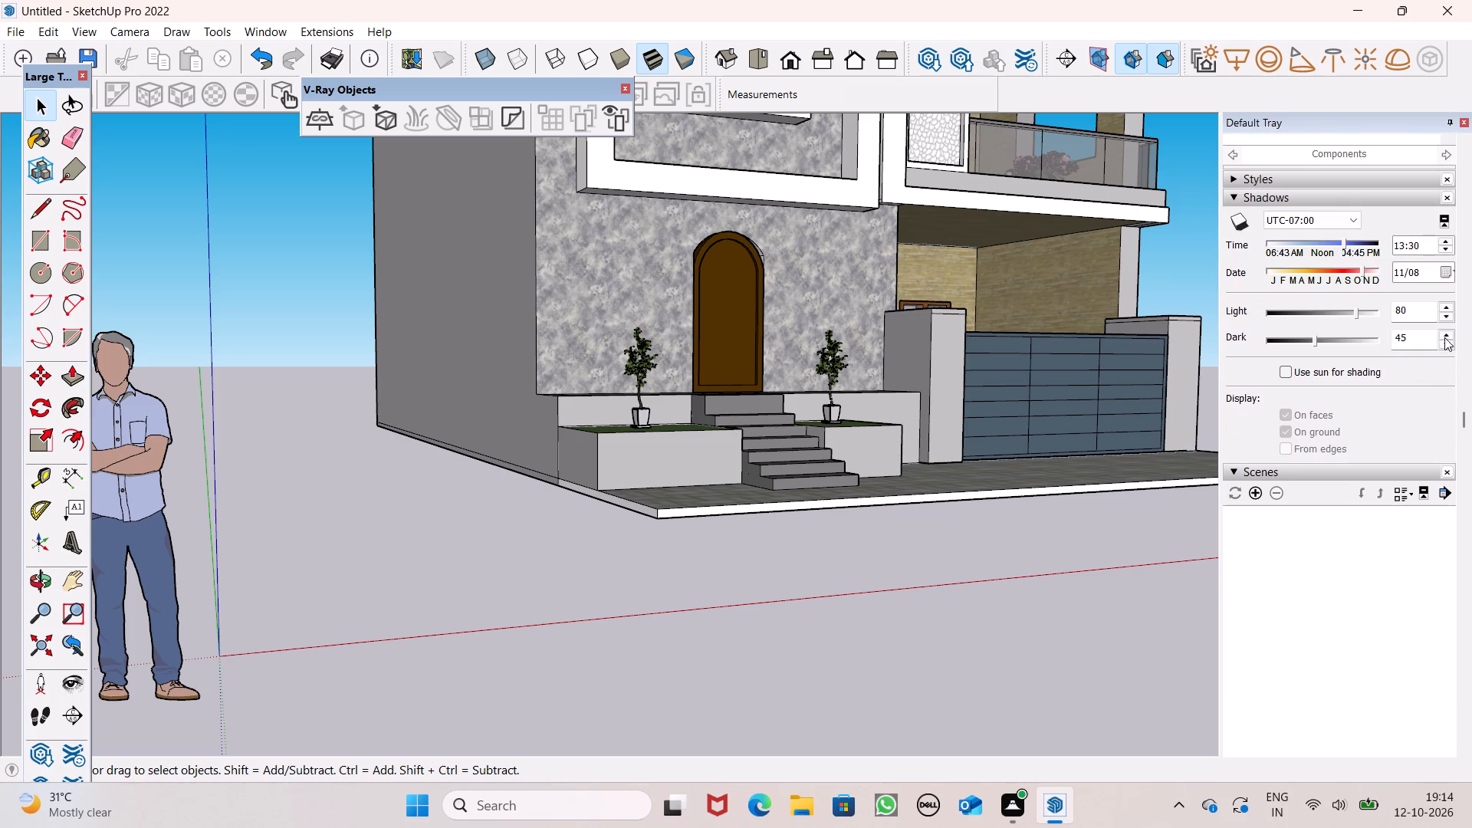
scroll(1471, 401, down, 2)
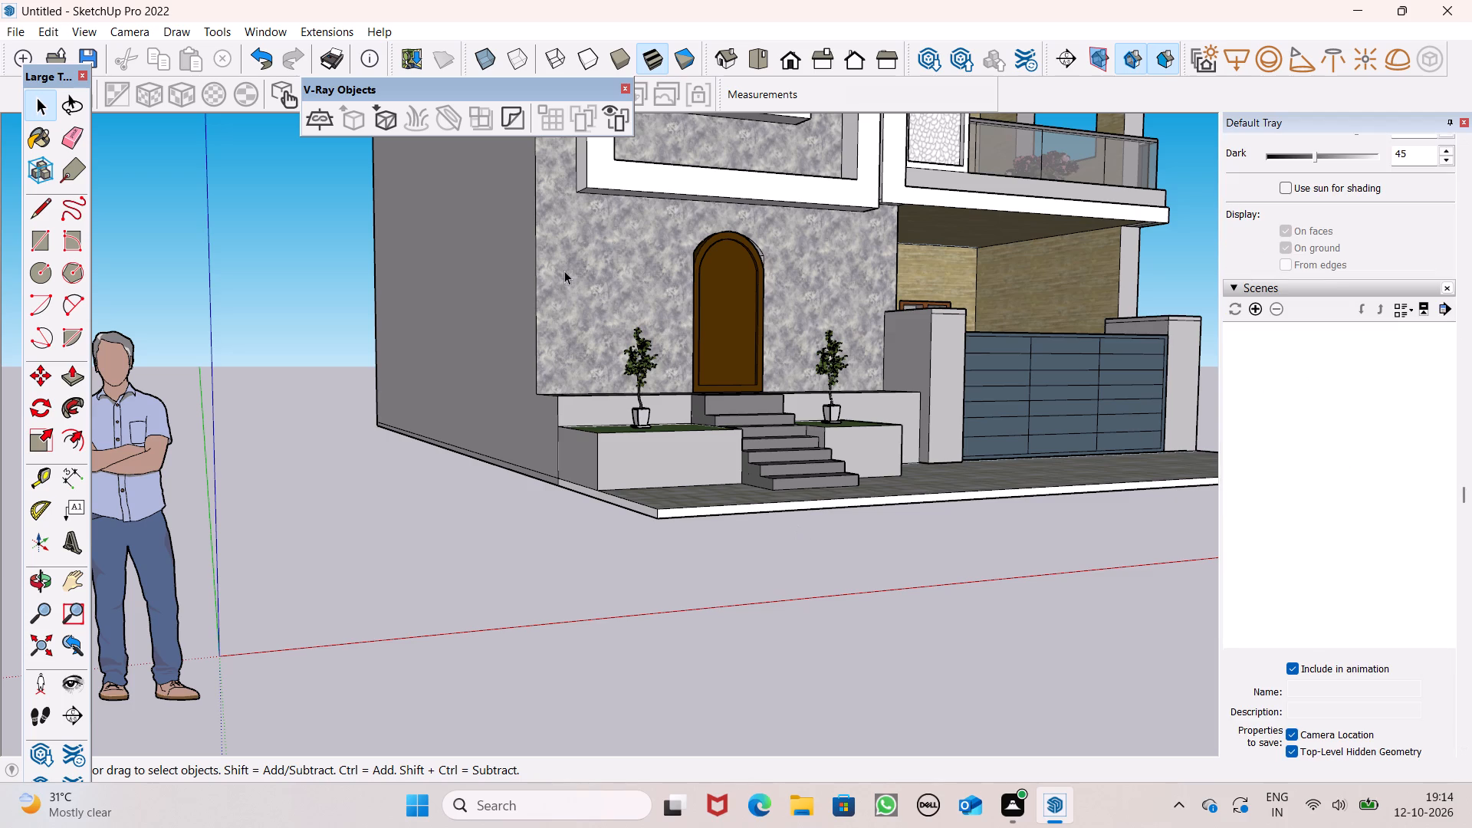
scroll(516, 304, down, 2)
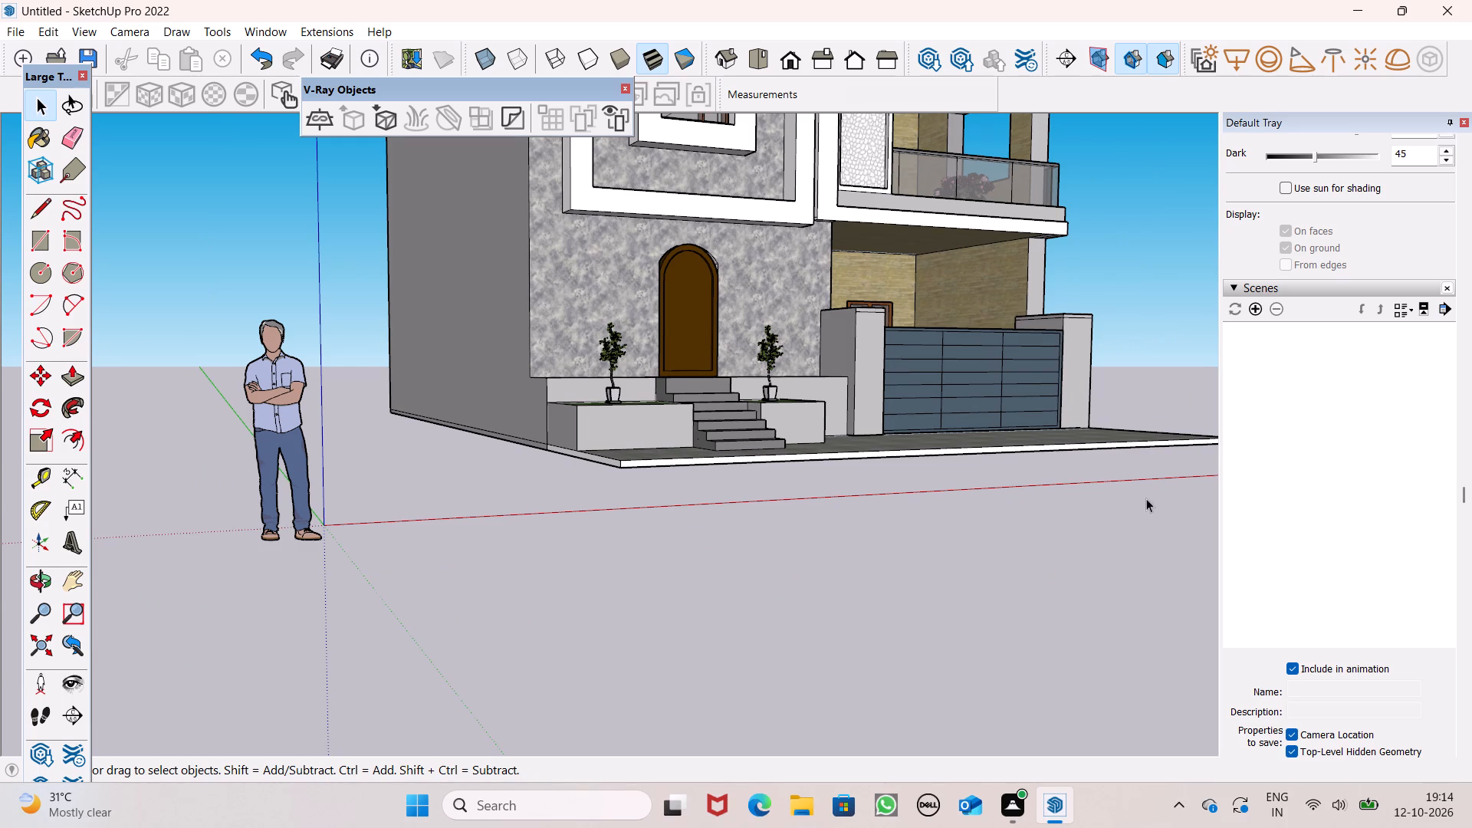
scroll(1004, 473, down, 1)
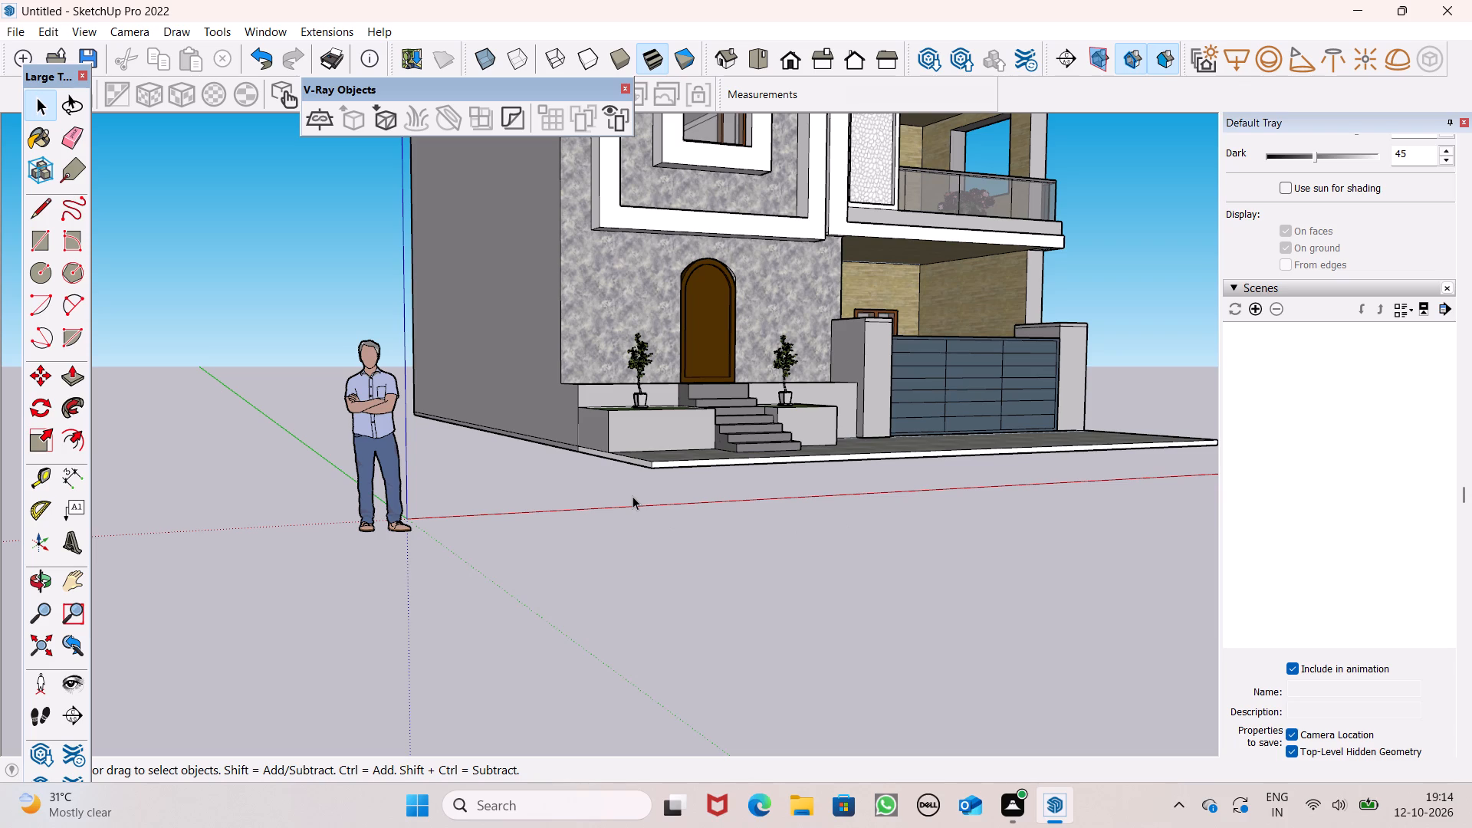
scroll(595, 642, down, 2)
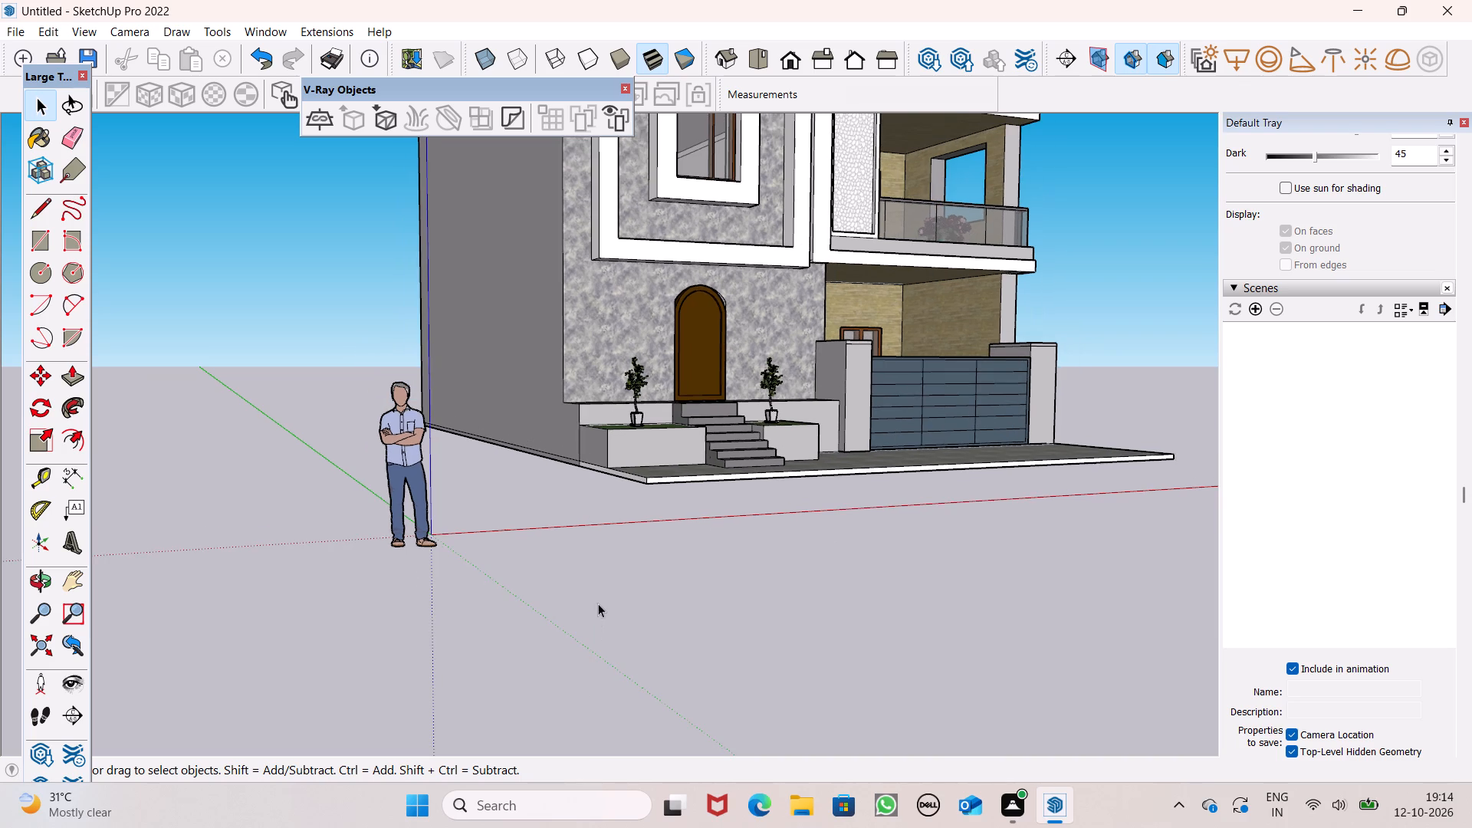
scroll(547, 708, up, 1)
scroll(615, 515, down, 3)
scroll(645, 521, up, 1)
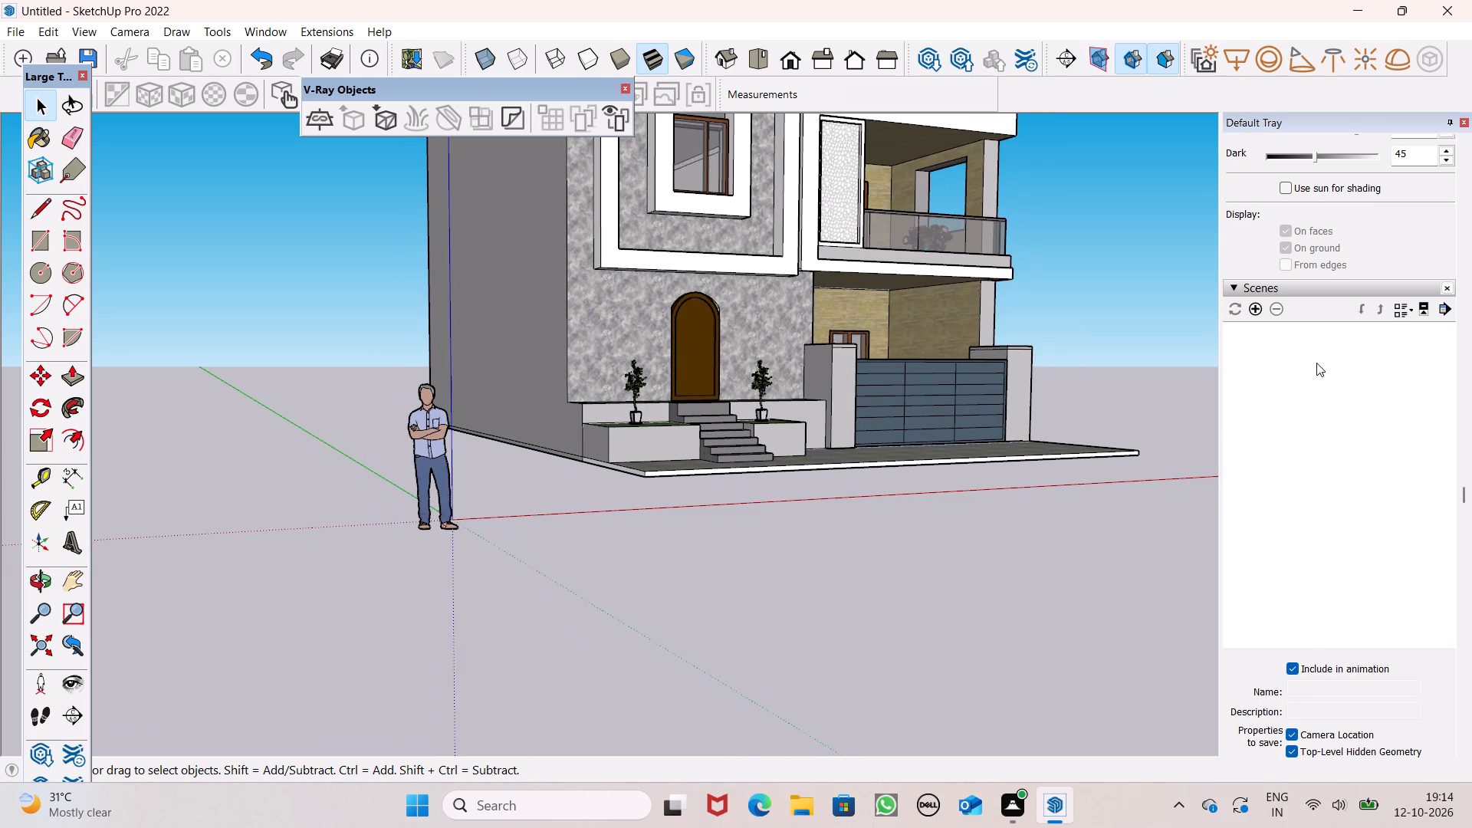
scroll(1316, 363, down, 5)
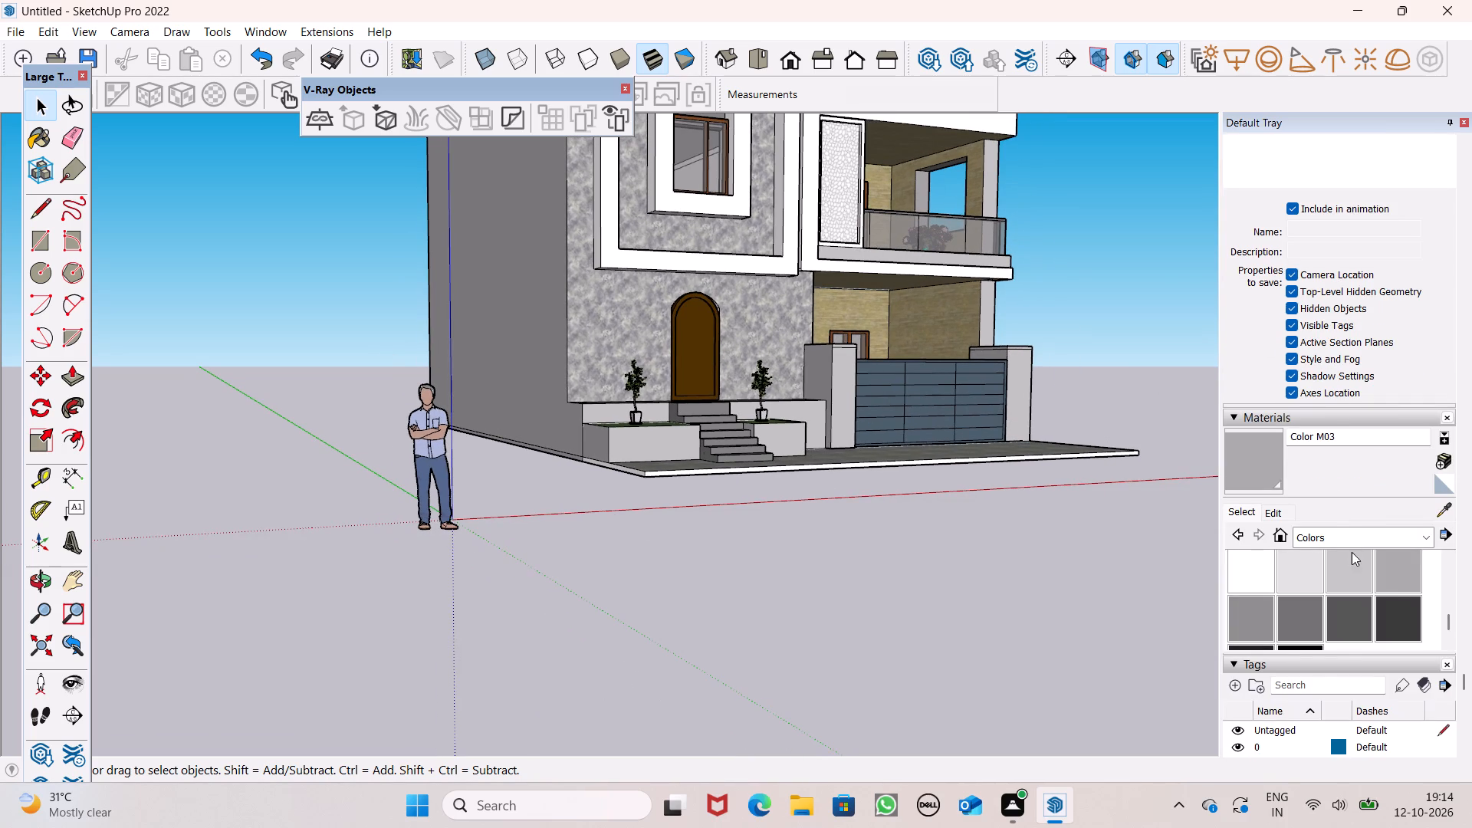
click(1398, 572)
scroll(866, 511, up, 5)
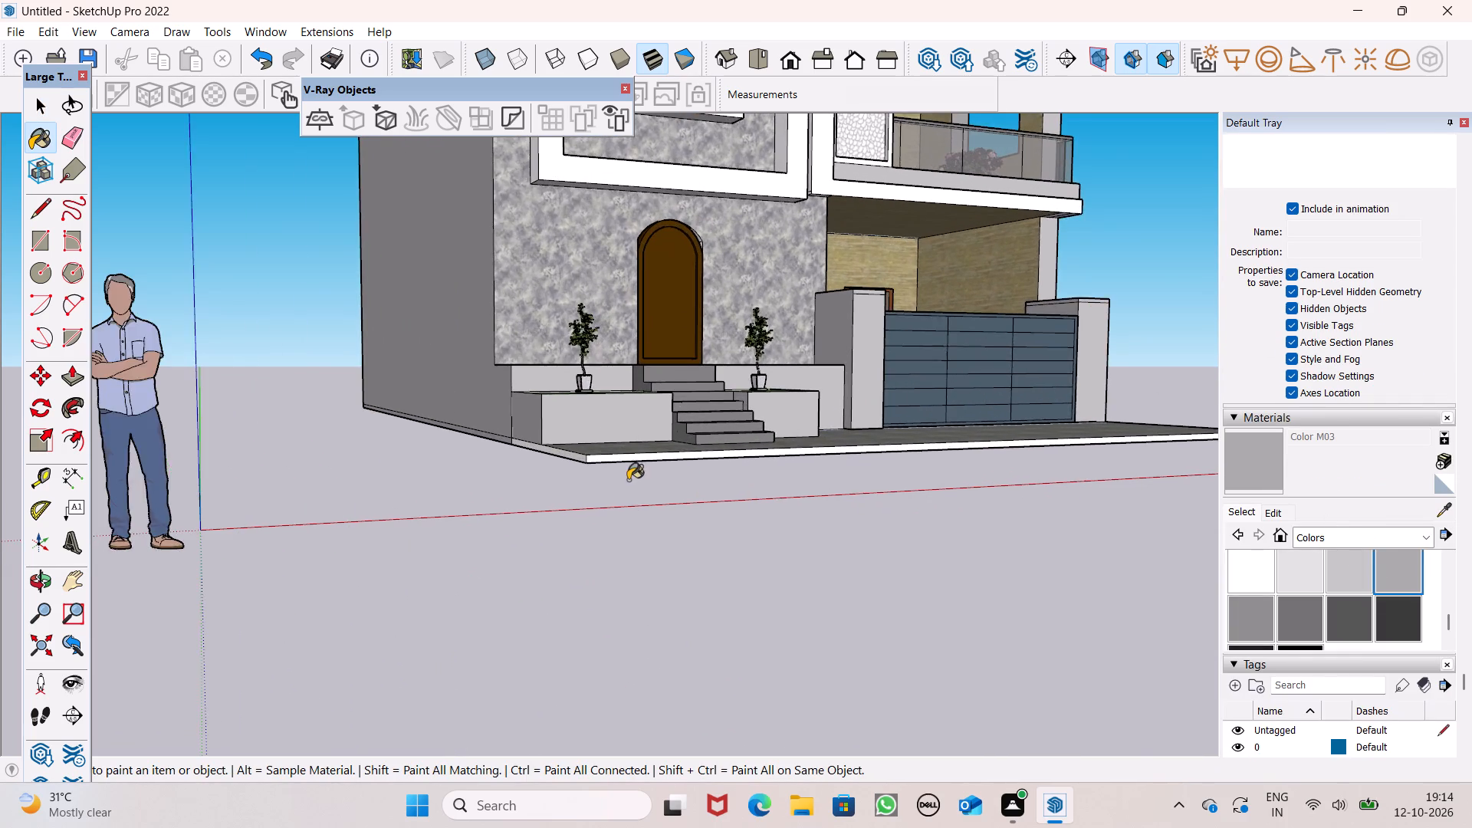
scroll(628, 480, up, 11)
click(563, 445)
click(588, 437)
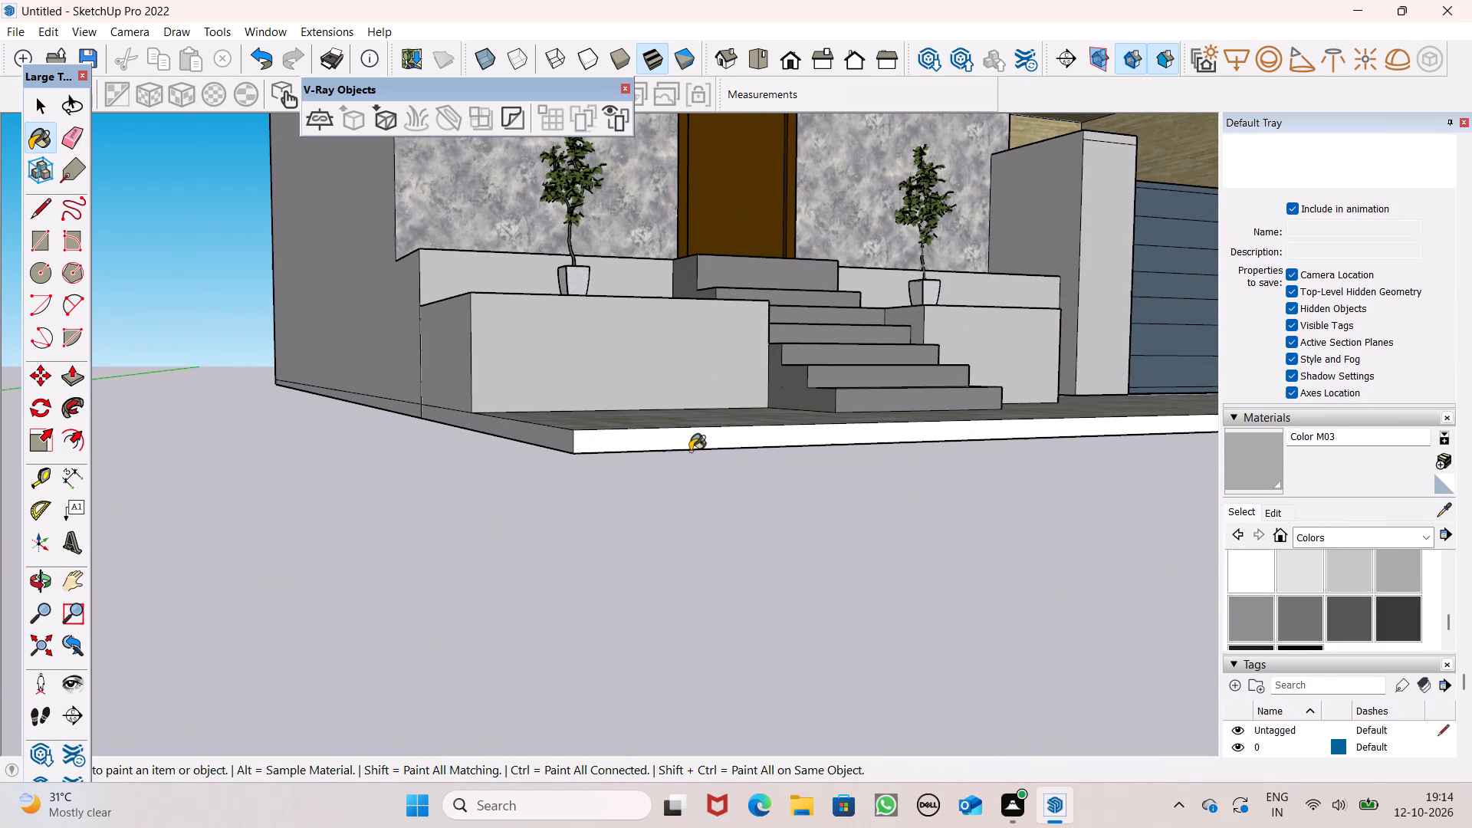
scroll(692, 462, down, 4)
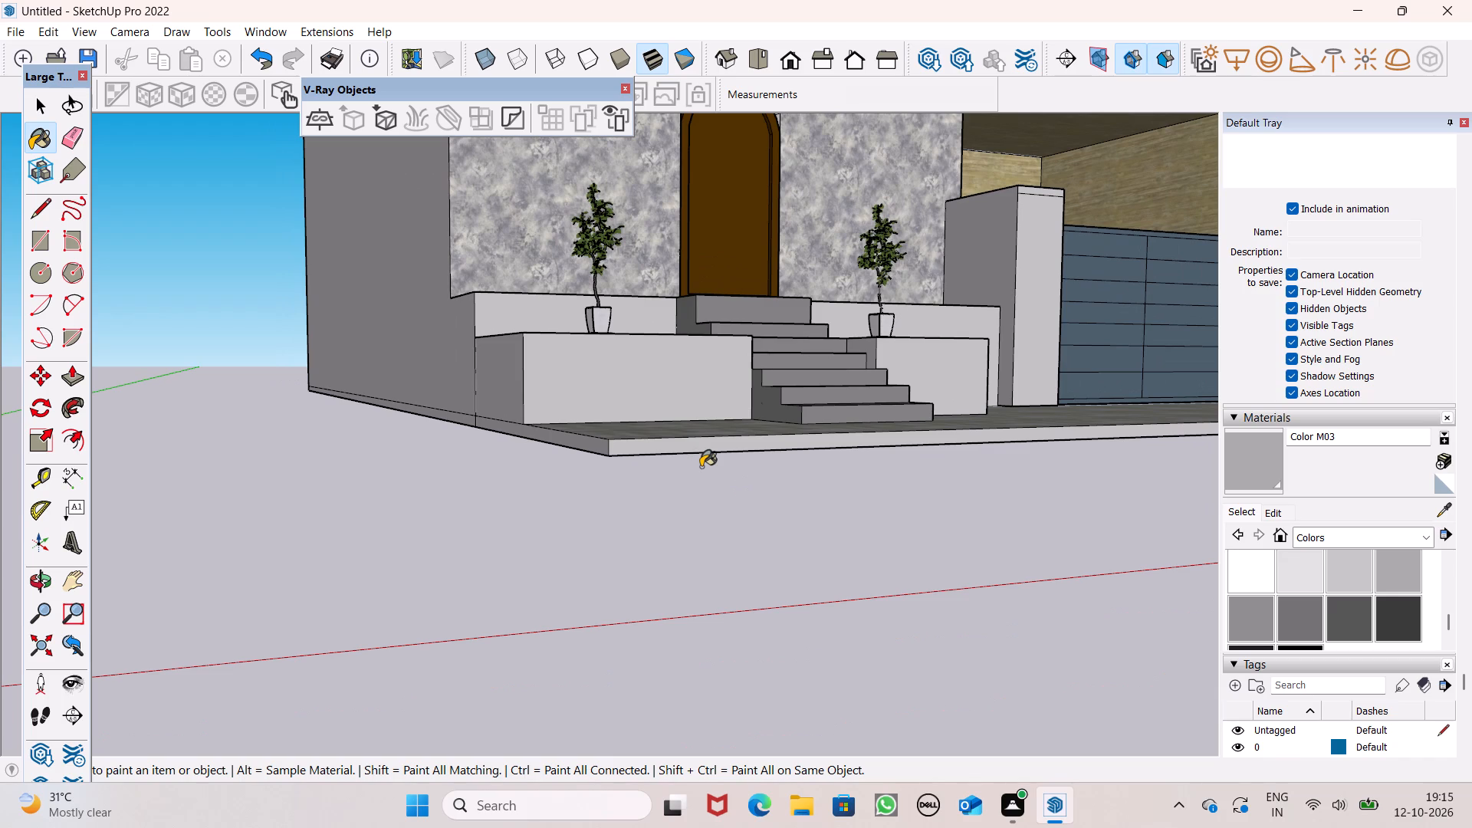
scroll(704, 623, down, 3)
Paint the base slab edges beside the gate and along the foot of the adjoining side wall with Color M03.
middle_drag(683, 543, 777, 686)
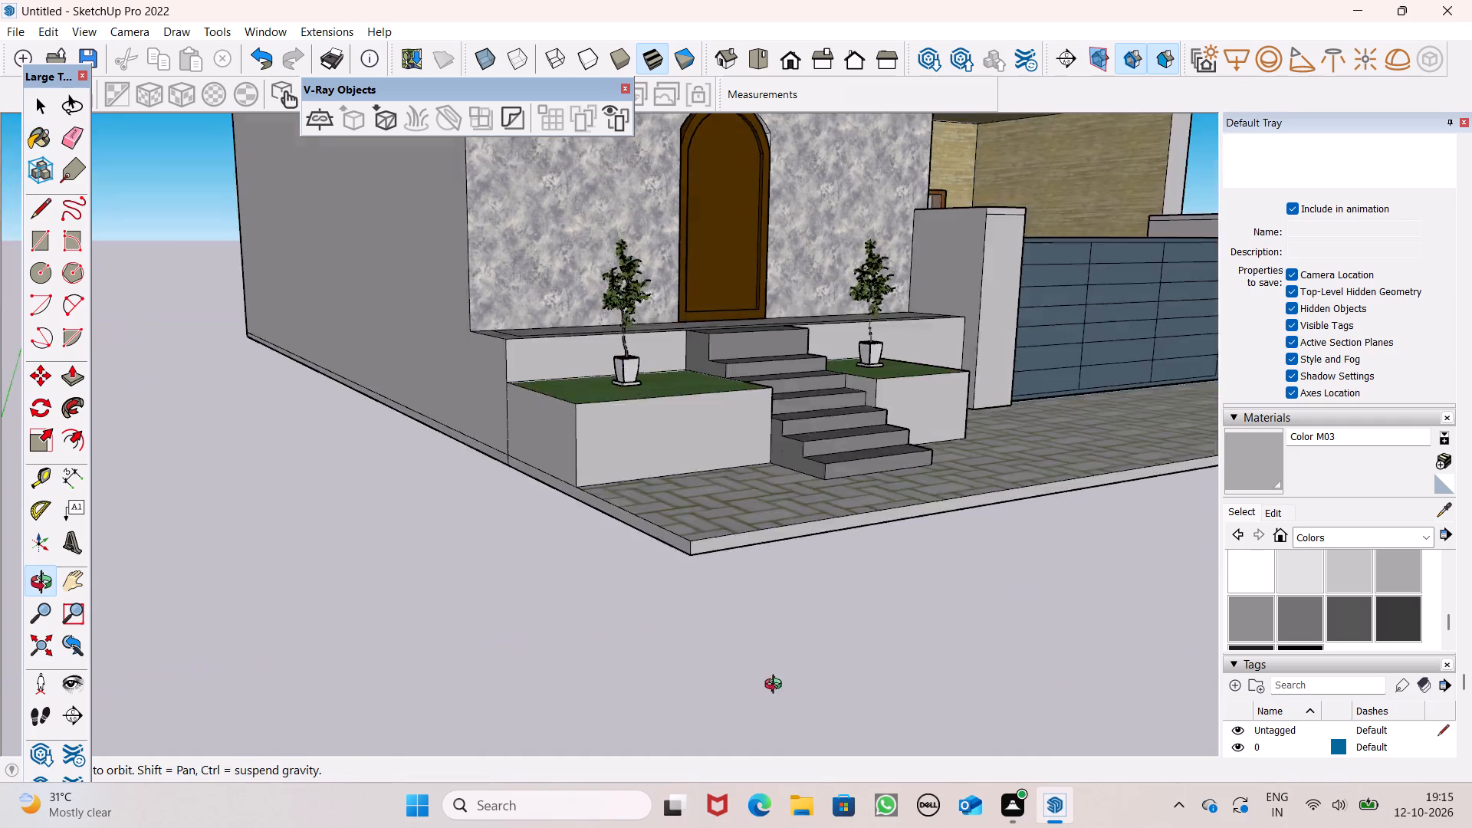
middle_drag(777, 686, 768, 682)
scroll(742, 657, up, 1)
scroll(652, 509, down, 3)
middle_drag(600, 583, 640, 564)
scroll(609, 494, down, 5)
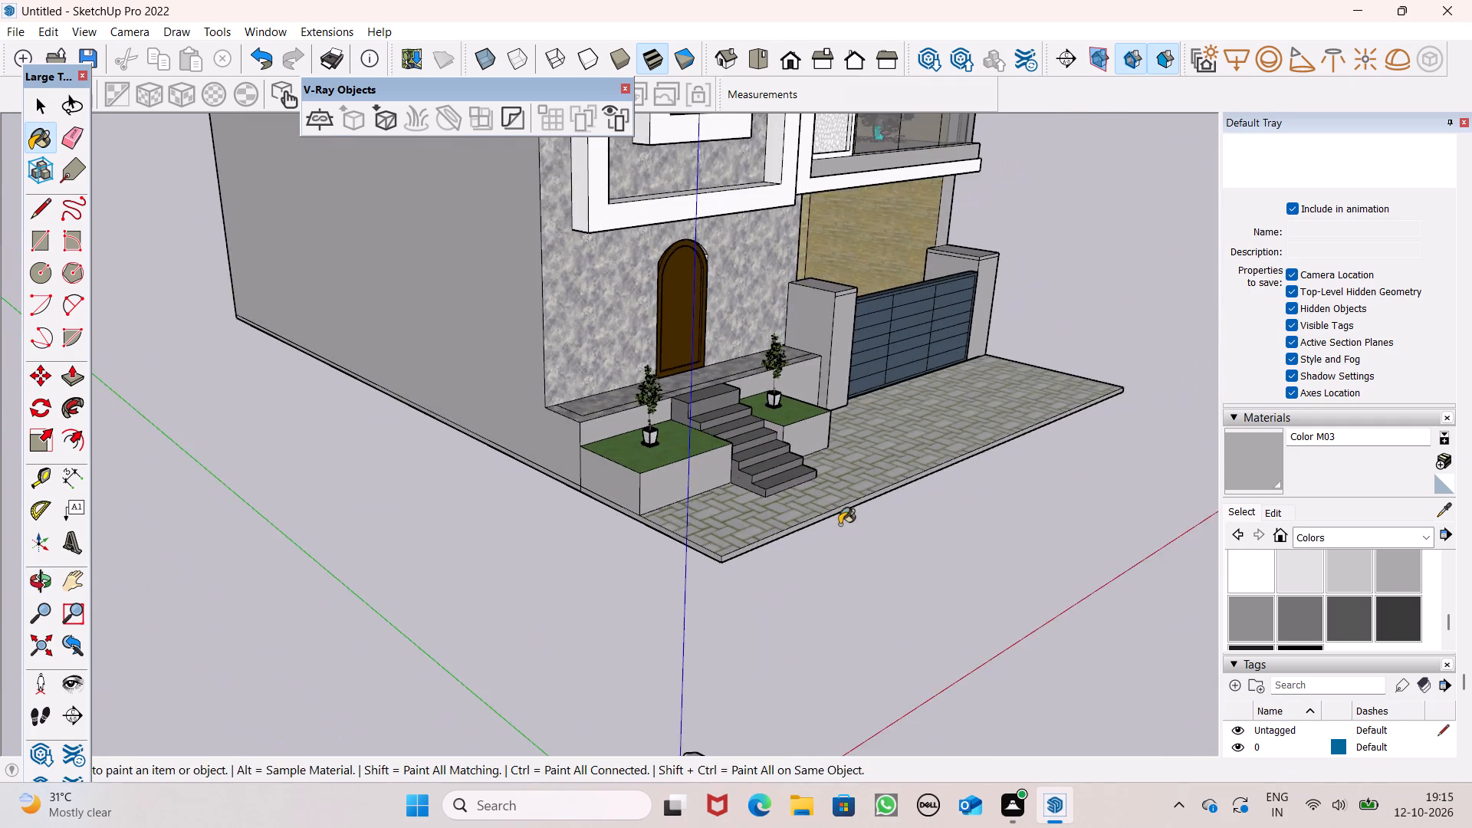
middle_drag(833, 524, 123, 462)
scroll(517, 538, up, 6)
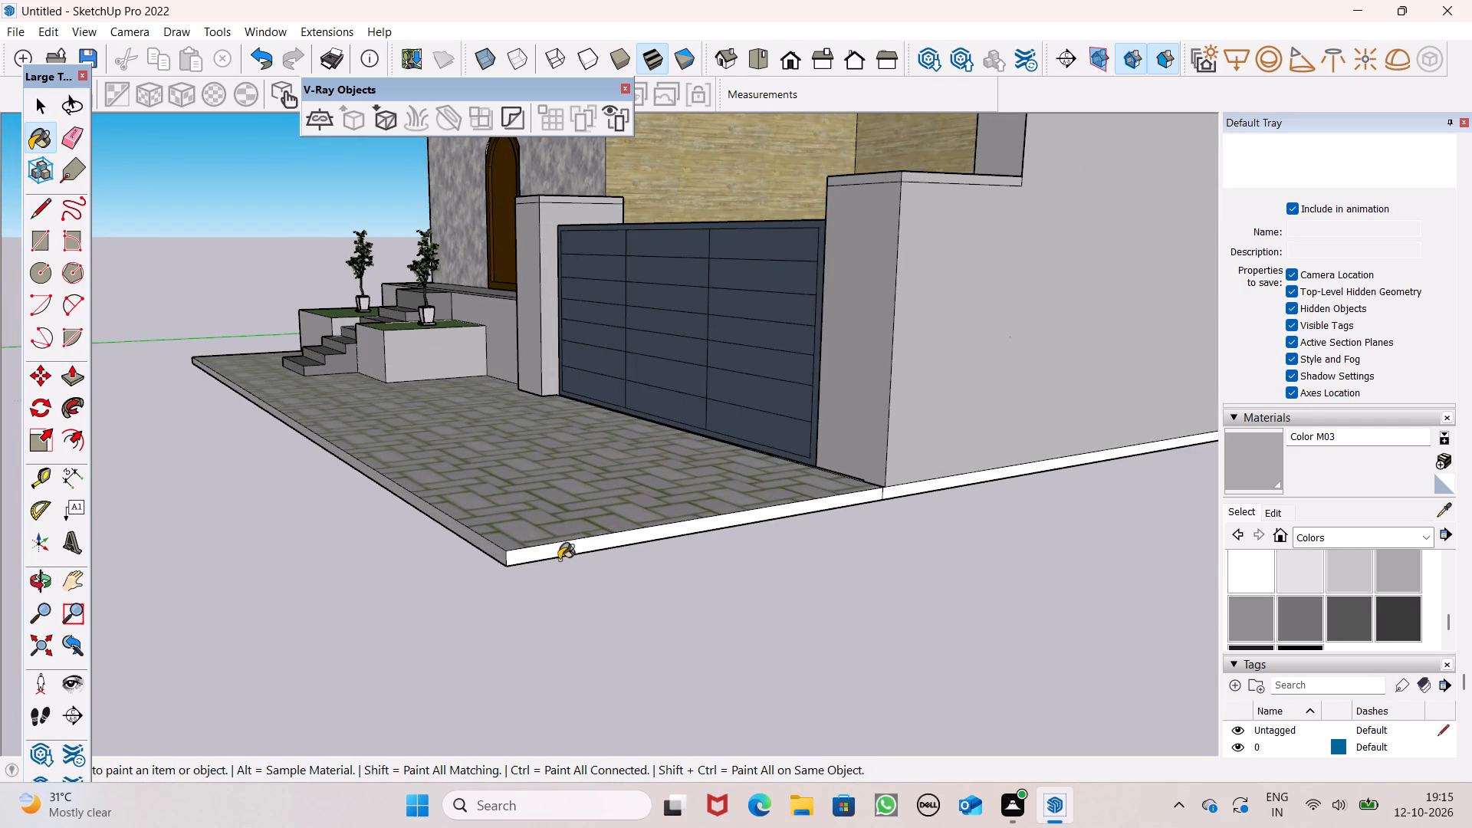
click(560, 557)
click(629, 535)
scroll(924, 481, up, 5)
click(957, 480)
scroll(590, 460, down, 5)
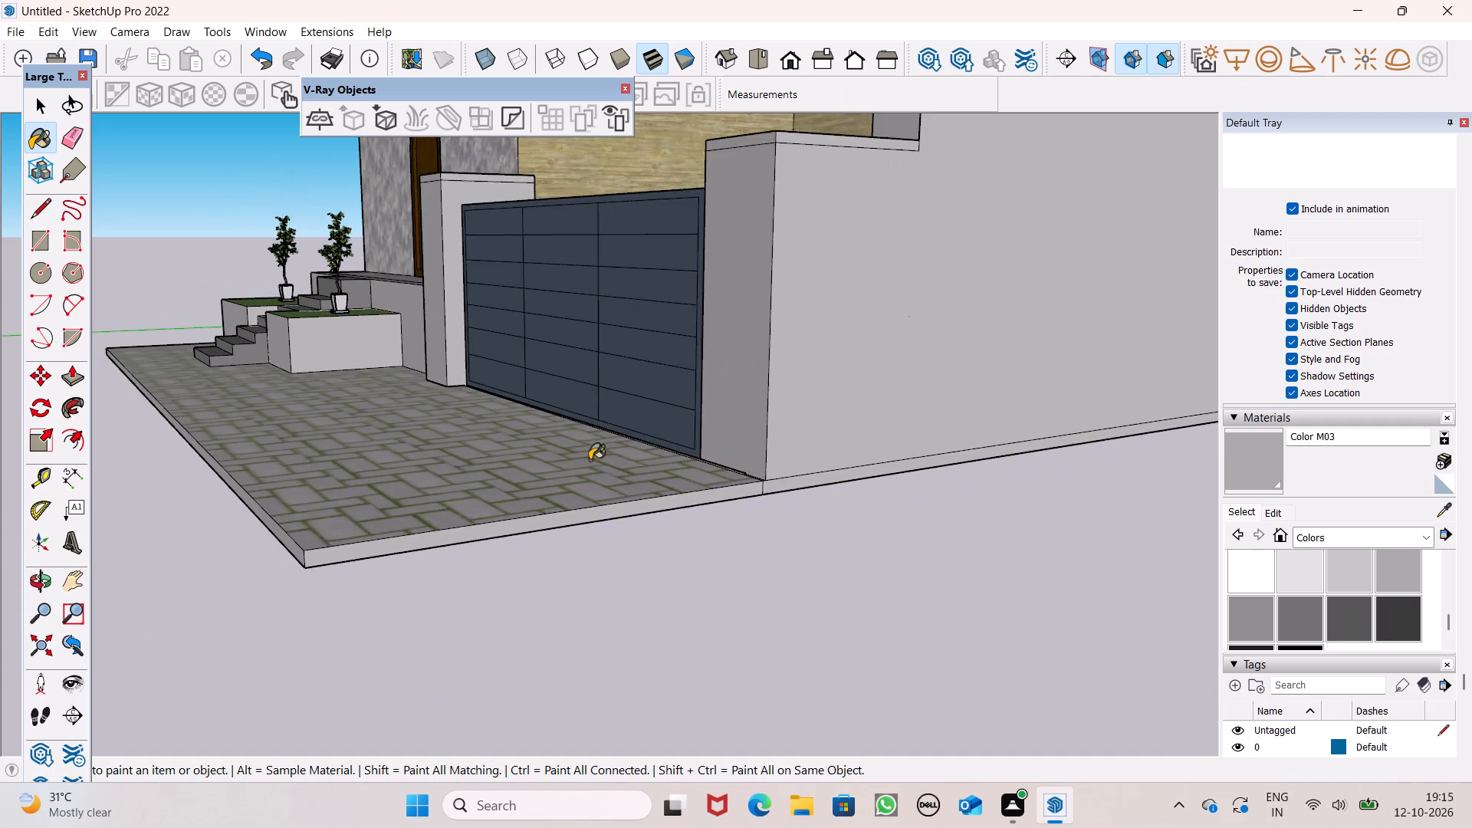
Examine the side and rear of the house along the base slab for edges left unpainted, and leave the Paint Bucket.
scroll(590, 458, down, 5)
scroll(832, 452, down, 3)
middle_drag(824, 461, 468, 534)
scroll(513, 534, down, 1)
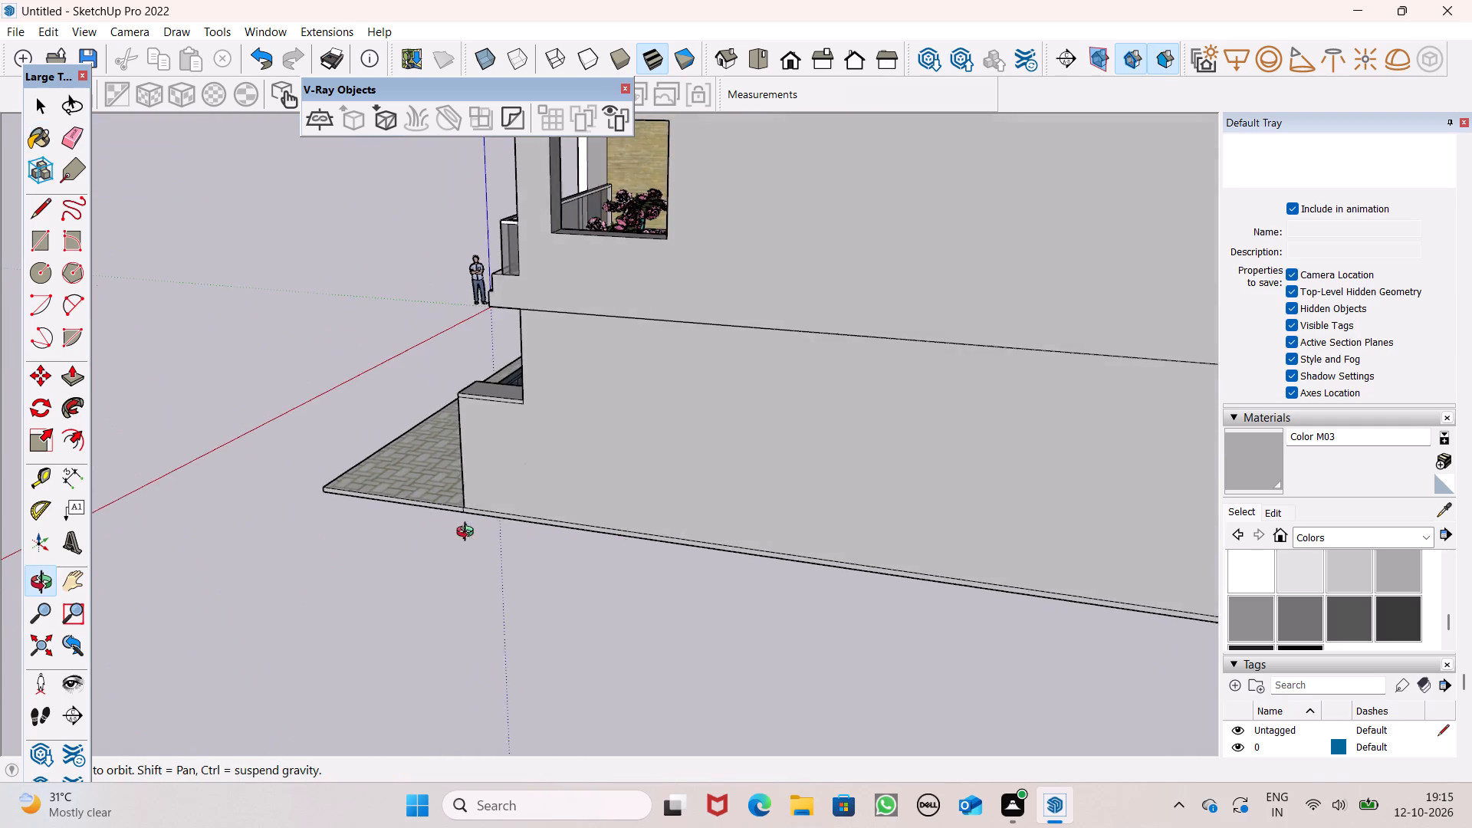
middle_drag(468, 534, 466, 530)
scroll(578, 383, down, 6)
scroll(754, 324, down, 5)
middle_drag(846, 447, 372, 456)
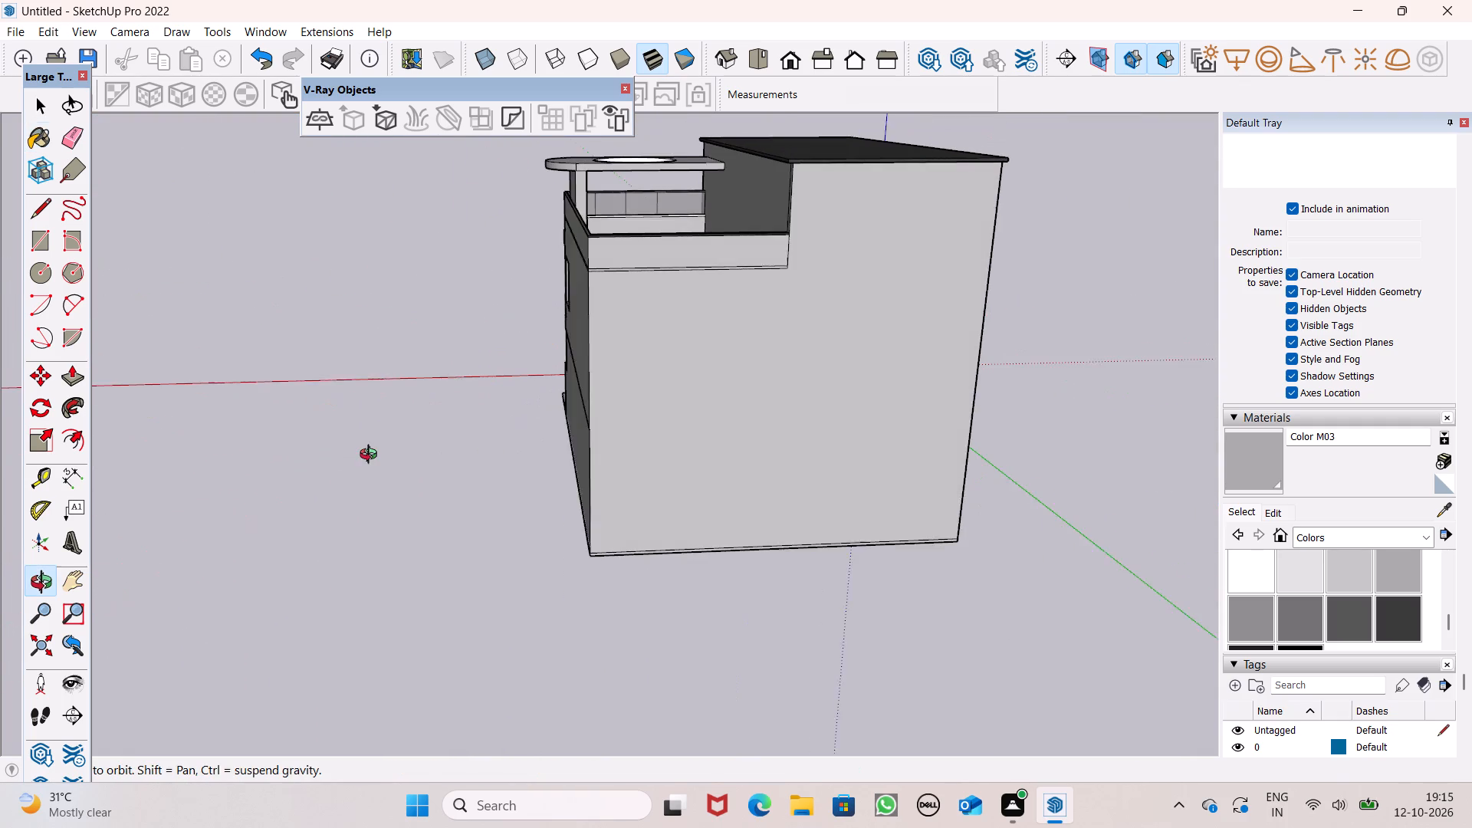
middle_drag(372, 456, 371, 456)
scroll(610, 584, up, 14)
scroll(551, 483, down, 3)
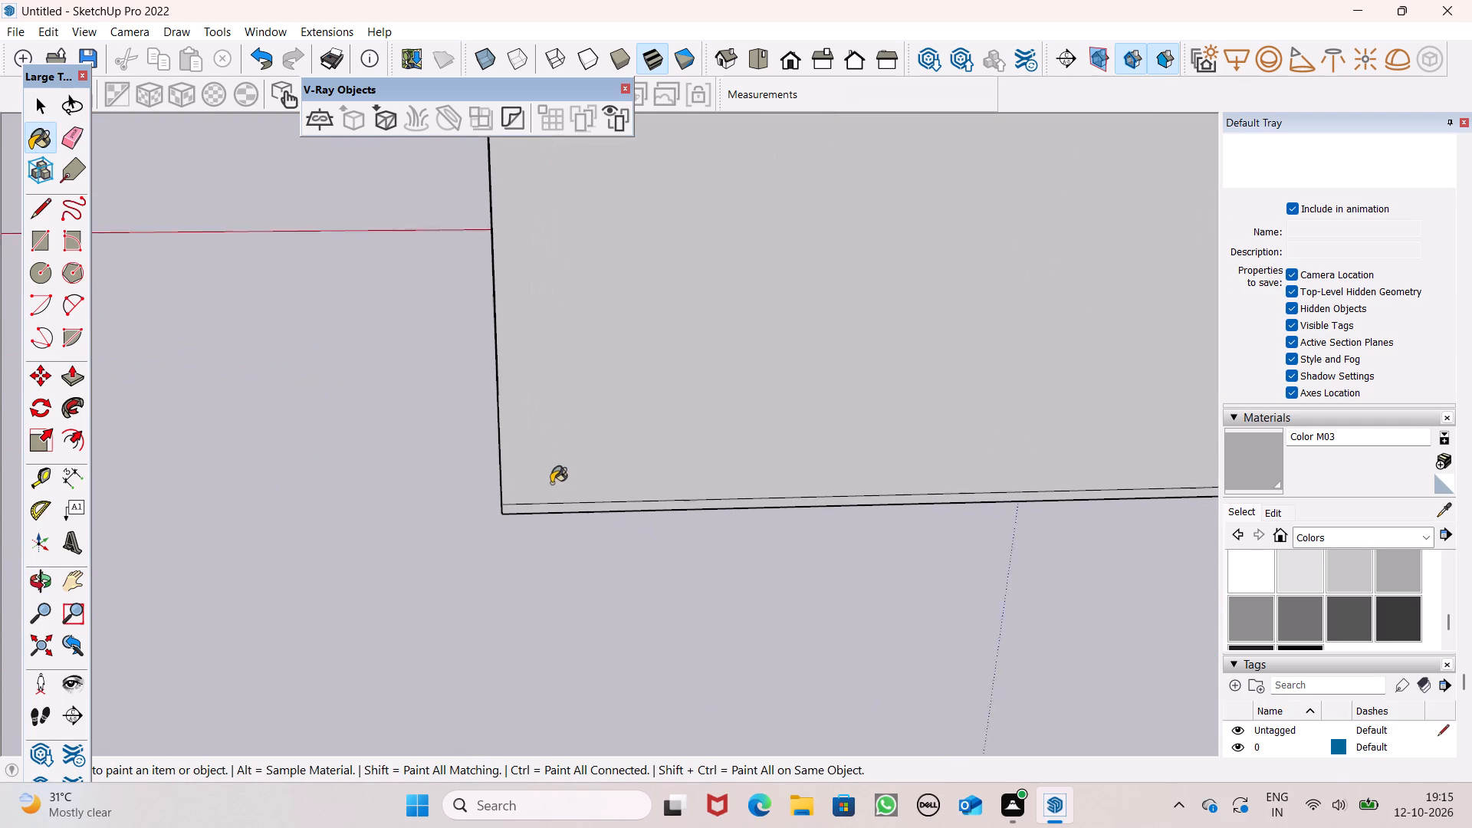
scroll(551, 483, down, 4)
middle_drag(494, 531, 1035, 523)
scroll(1037, 522, up, 1)
scroll(1026, 497, down, 5)
middle_drag(634, 522, 1052, 532)
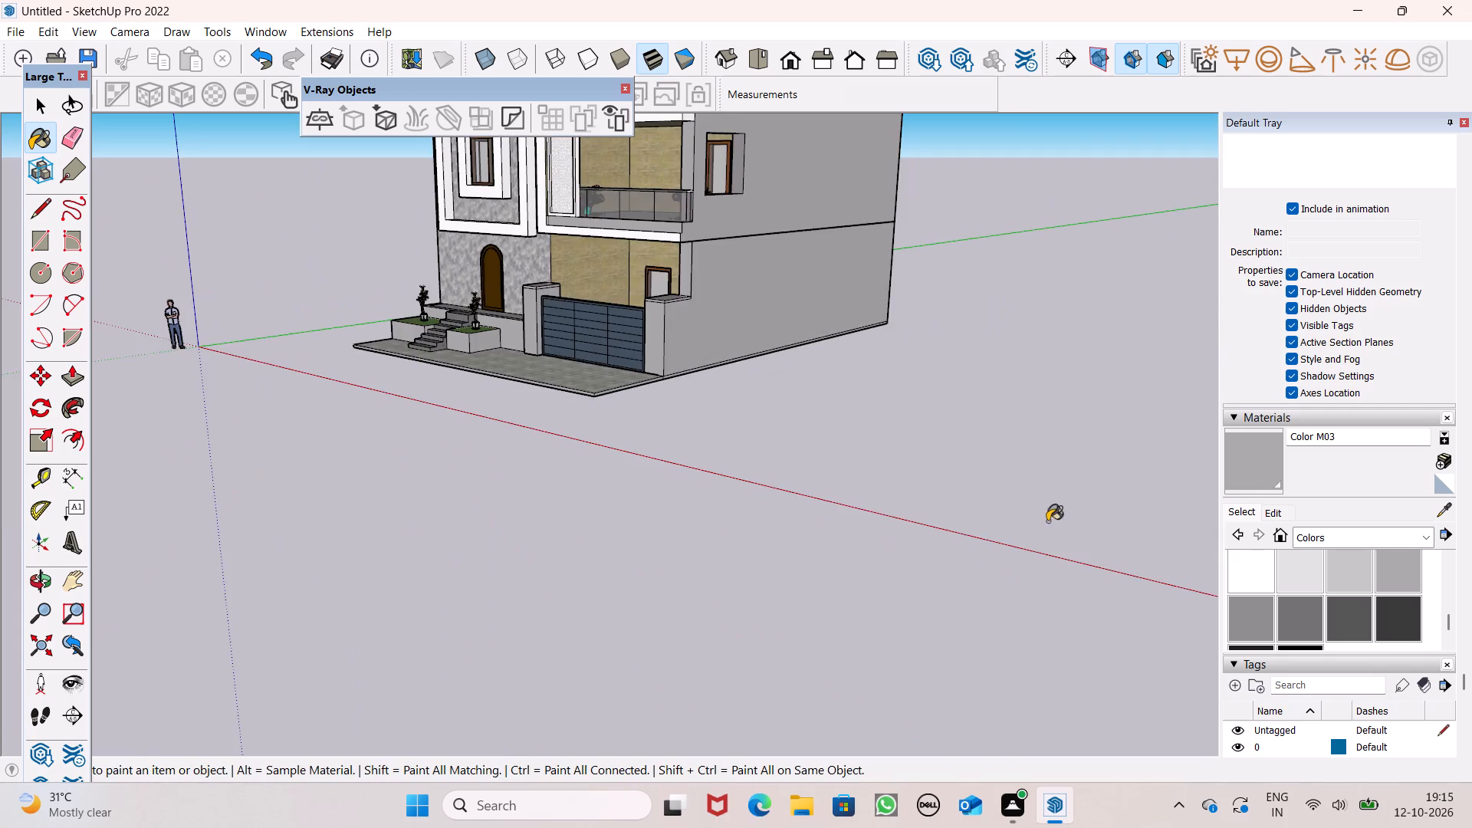
scroll(993, 497, down, 4)
scroll(925, 501, down, 4)
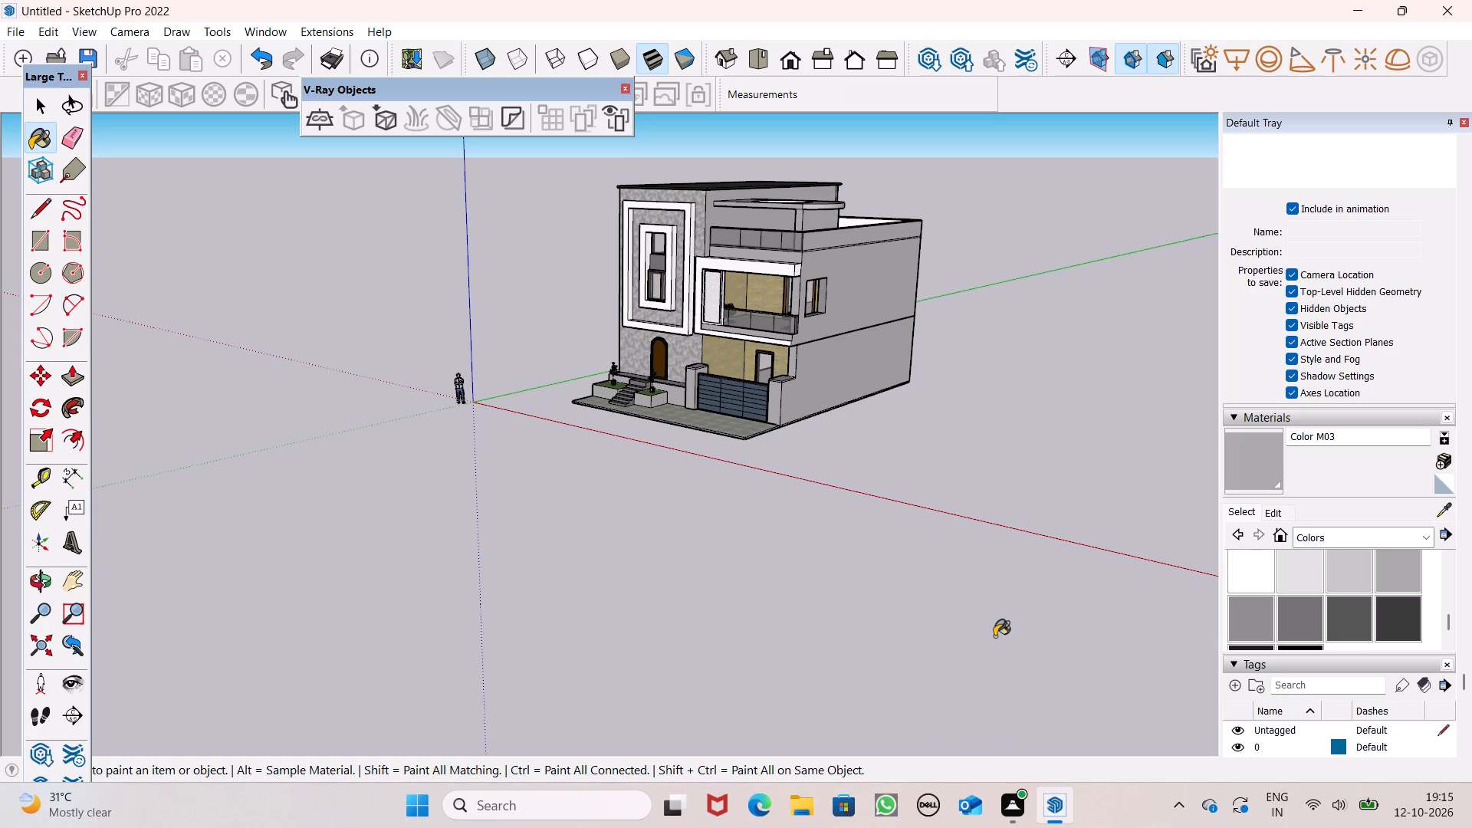
scroll(994, 636, down, 1)
key(space)
Paint the upper and lower inner faces of the roof terrace's back parapet with Color M03.
middle_drag(863, 570, 678, 698)
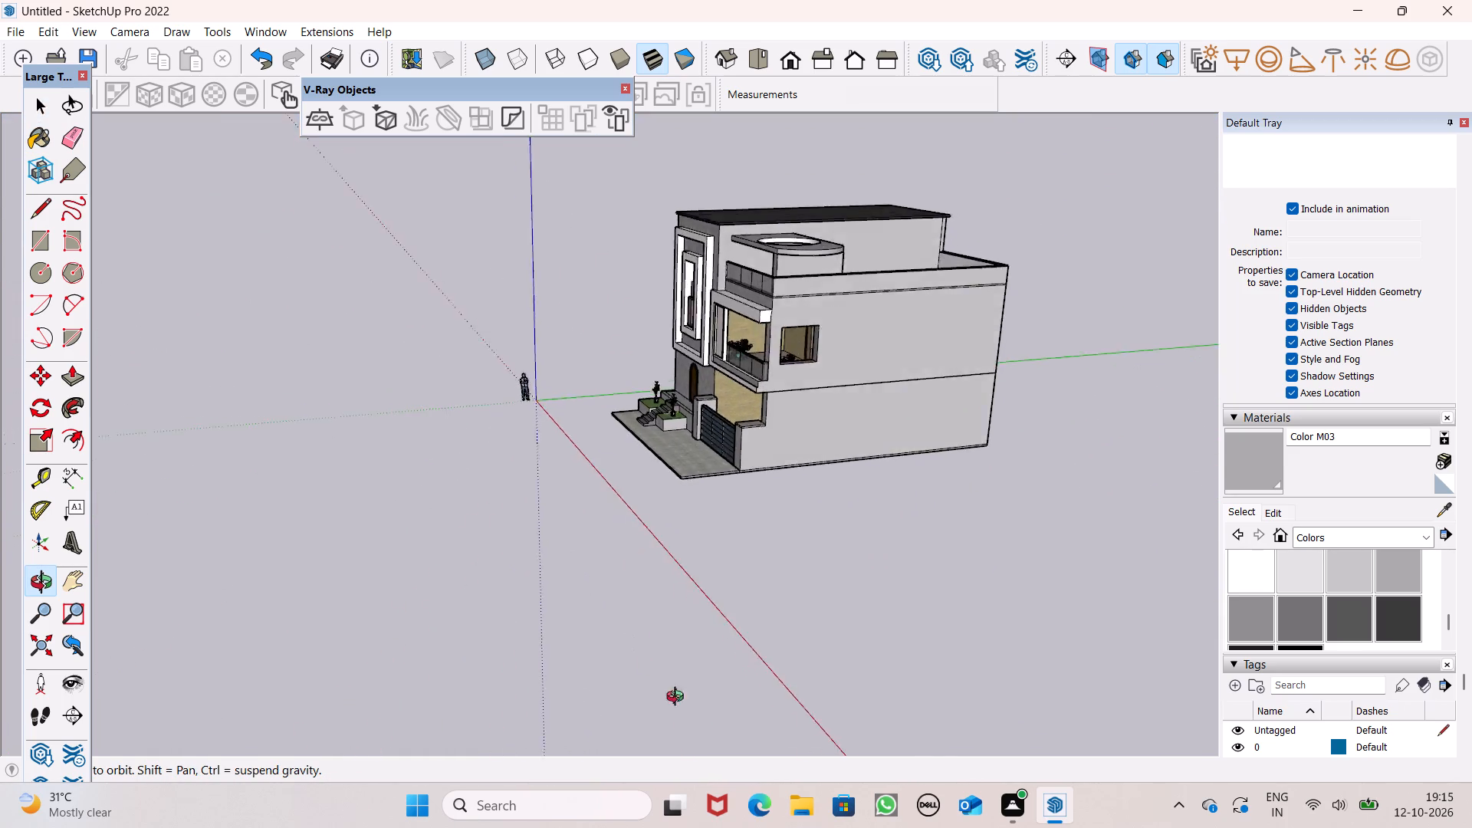
middle_drag(678, 698, 944, 807)
scroll(691, 186, up, 7)
scroll(886, 183, up, 8)
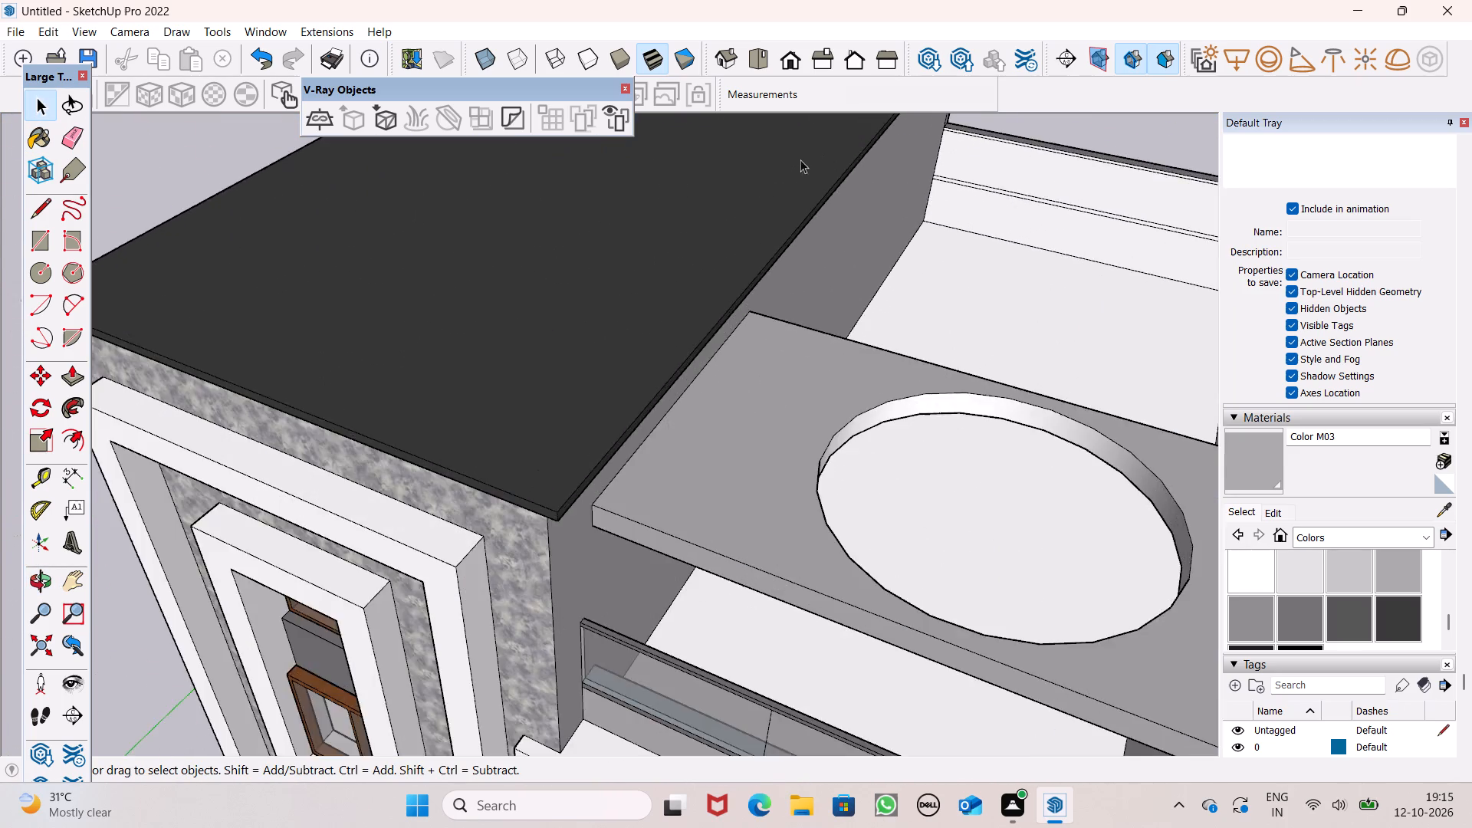
scroll(731, 209, down, 5)
middle_drag(722, 461, 1037, 399)
scroll(913, 304, up, 1)
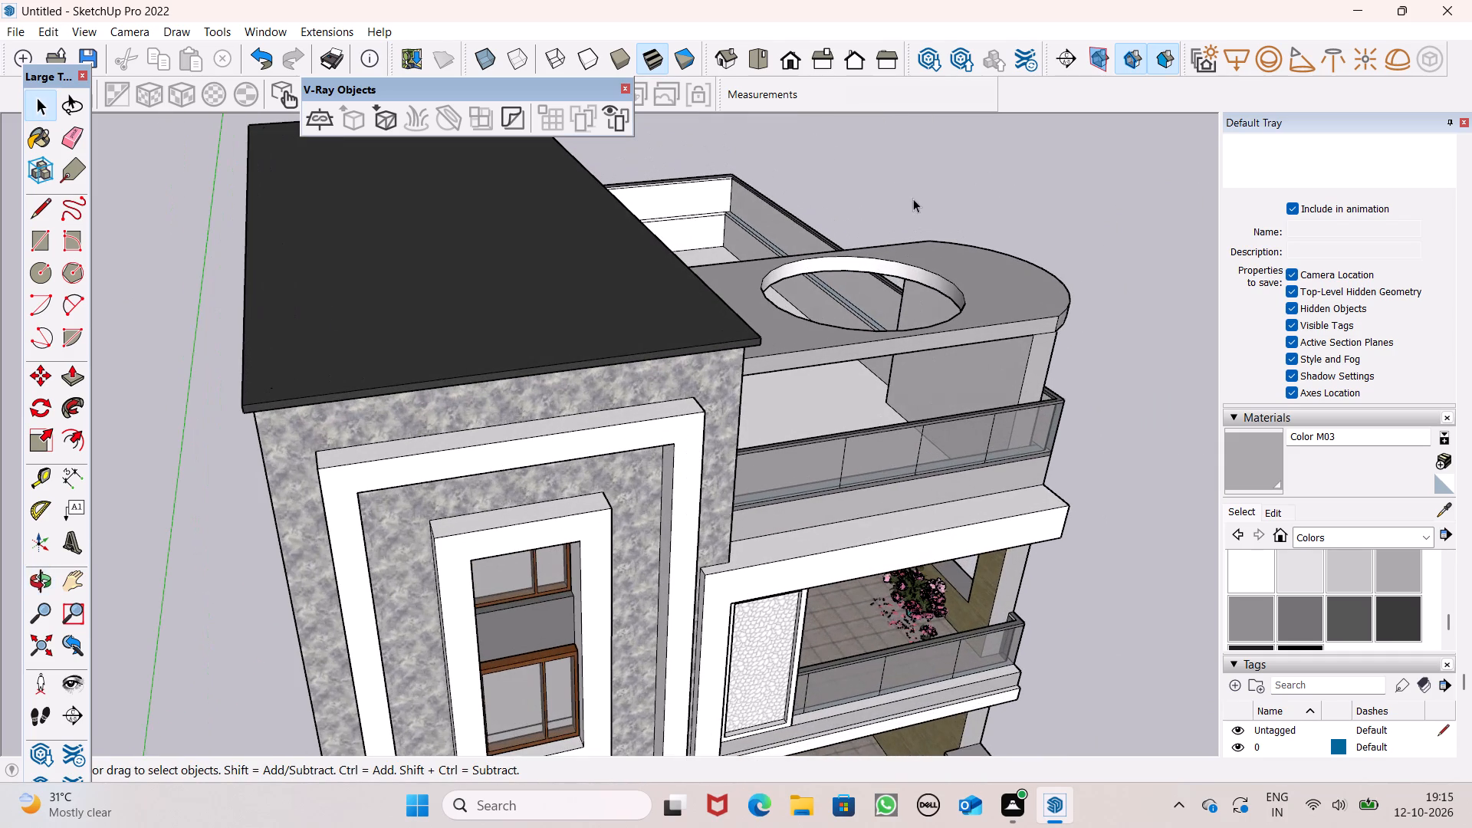
click(1250, 475)
scroll(619, 123, down, 1)
scroll(619, 123, up, 2)
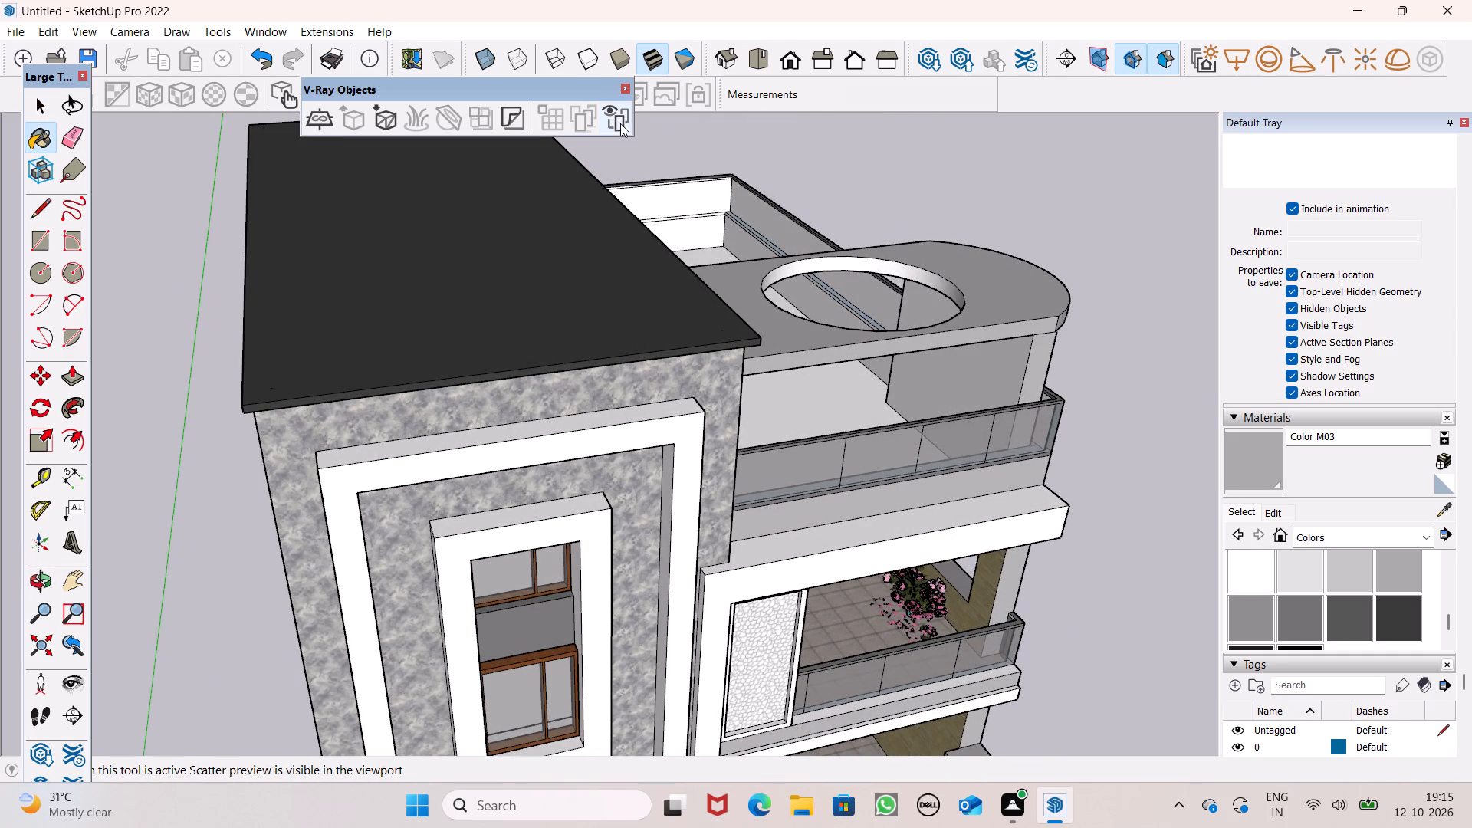
scroll(620, 123, up, 3)
scroll(652, 219, up, 5)
click(711, 188)
click(712, 227)
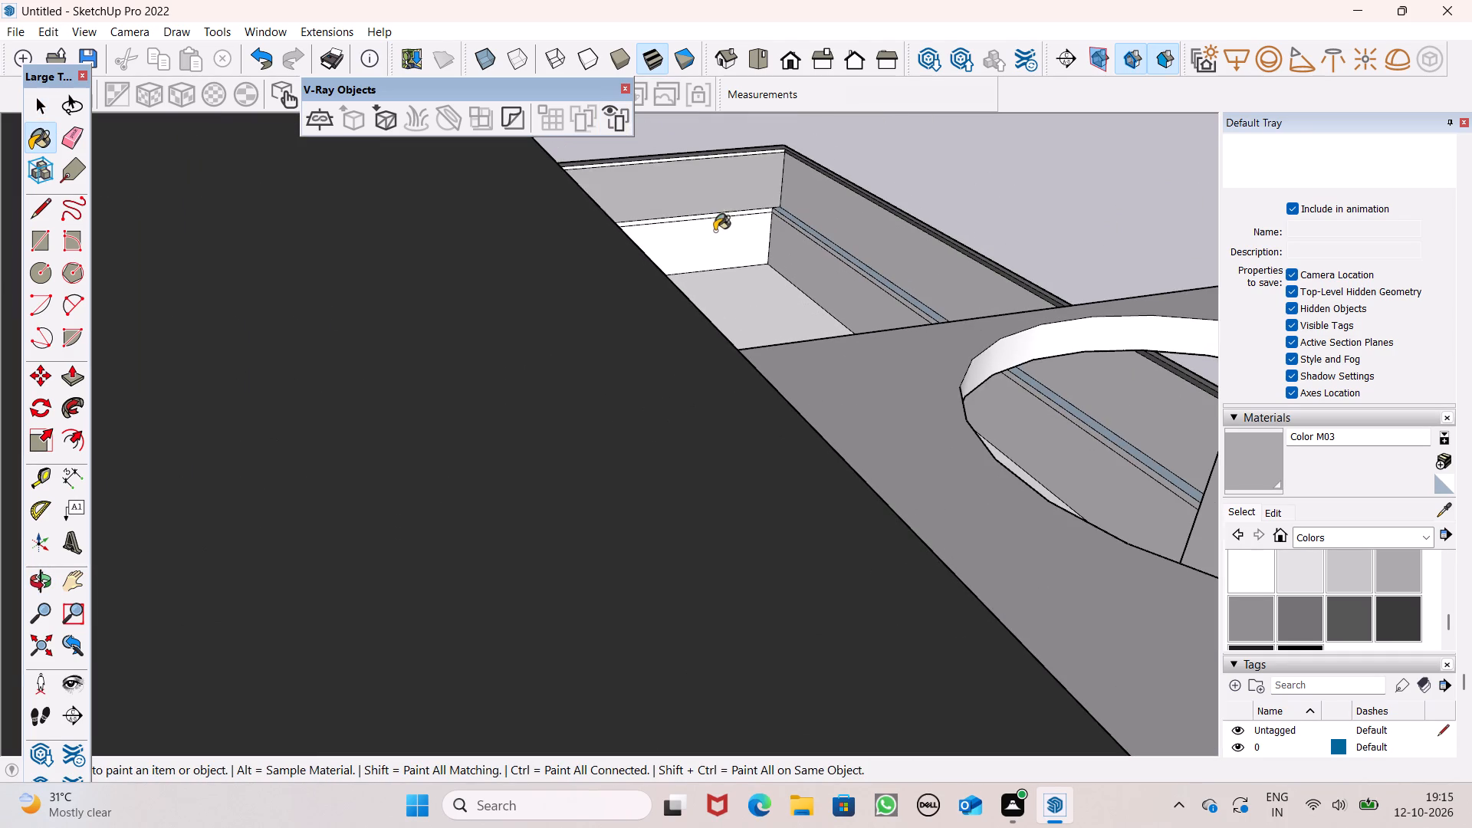
Paint the side parapet's upper inner face and the ledges along the side and back parapets with Color M03.
scroll(747, 222, up, 6)
click(905, 187)
scroll(876, 217, up, 6)
click(840, 237)
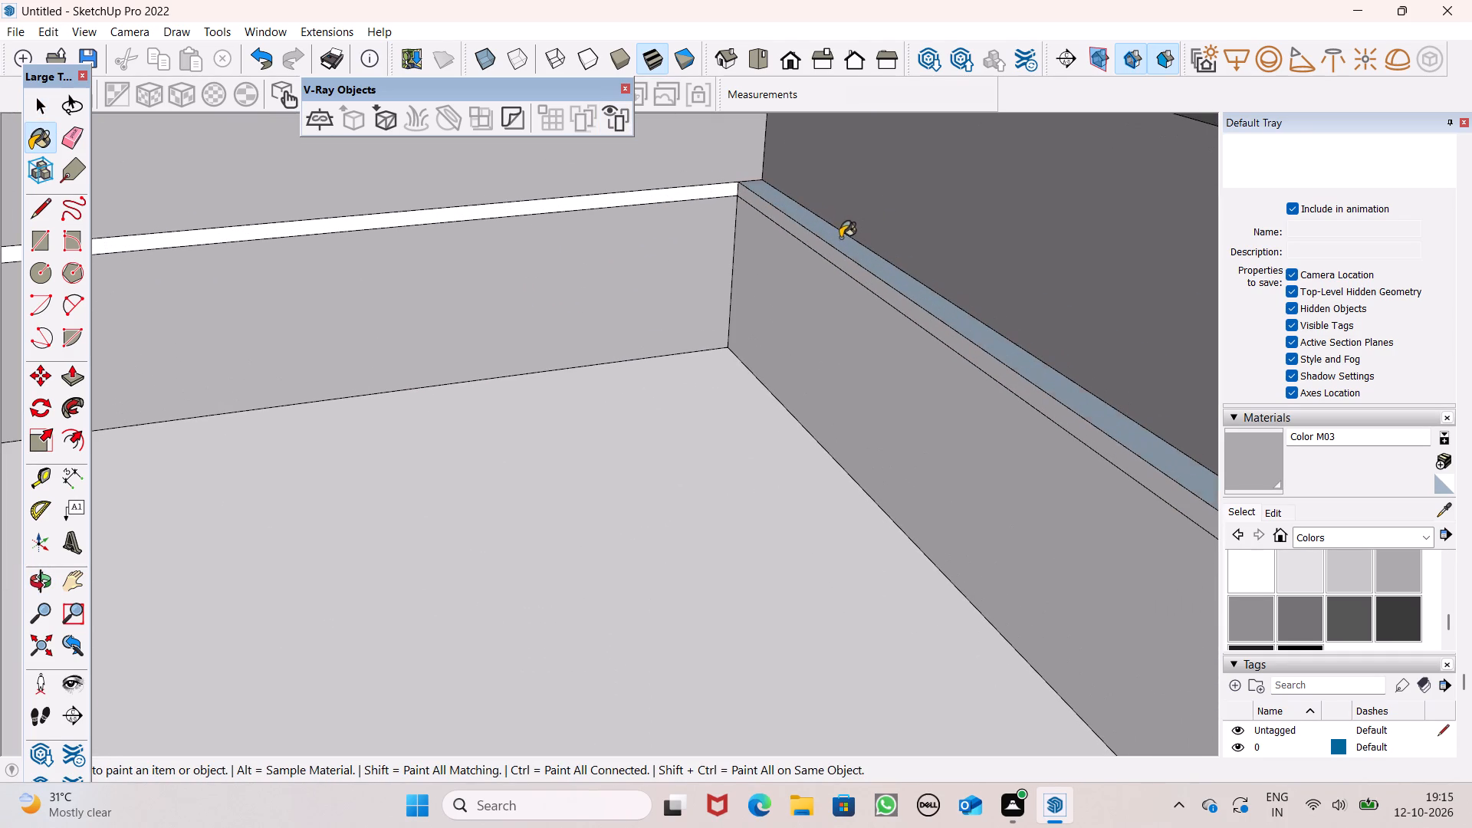
click(826, 255)
click(694, 197)
scroll(729, 297, down, 2)
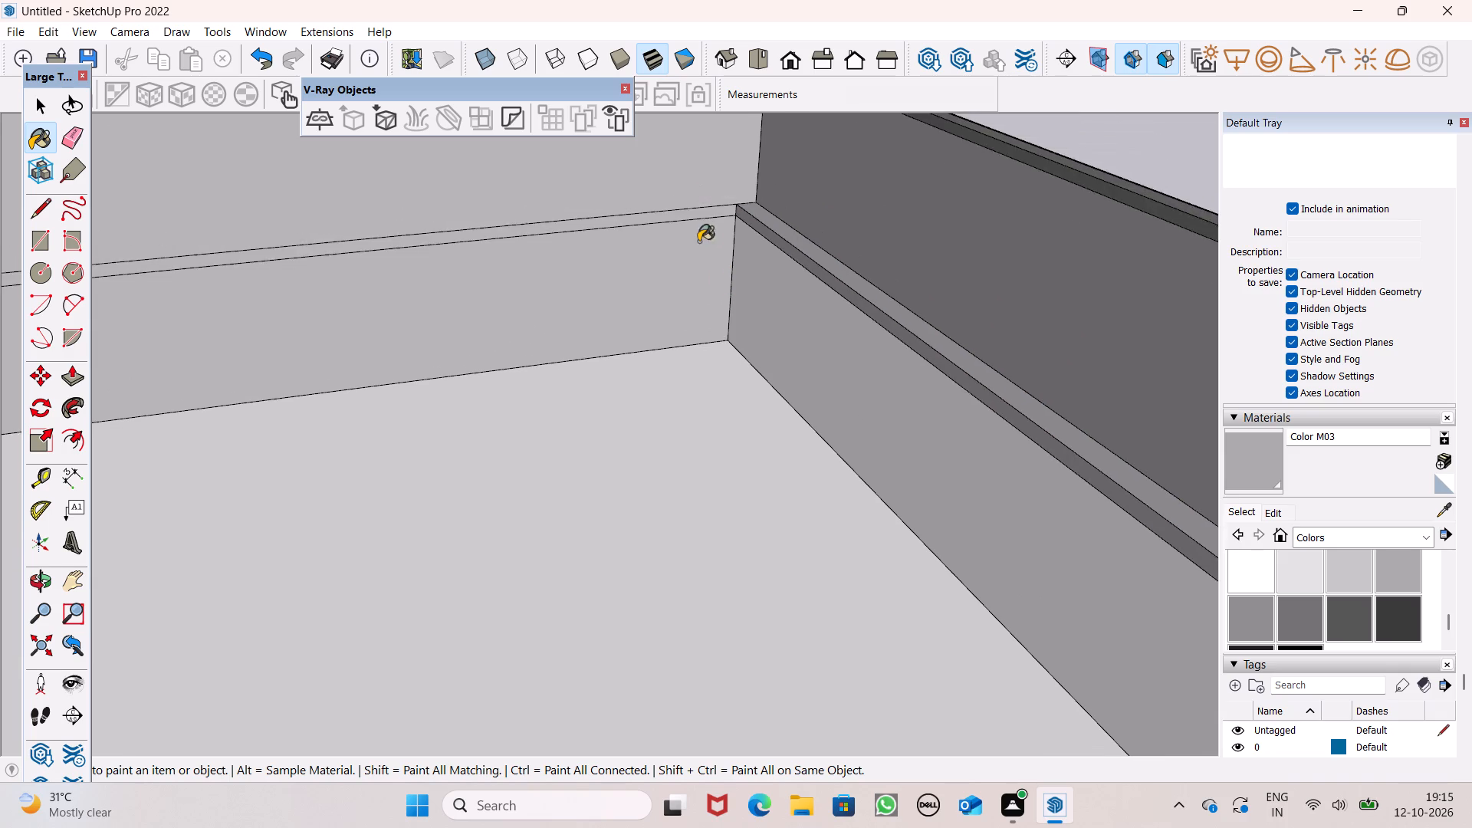
Paint the narrow strip beneath the cap of the roof terrace's back parapet with Color M03.
scroll(703, 250, down, 7)
scroll(640, 105, up, 5)
scroll(731, 162, up, 13)
click(730, 163)
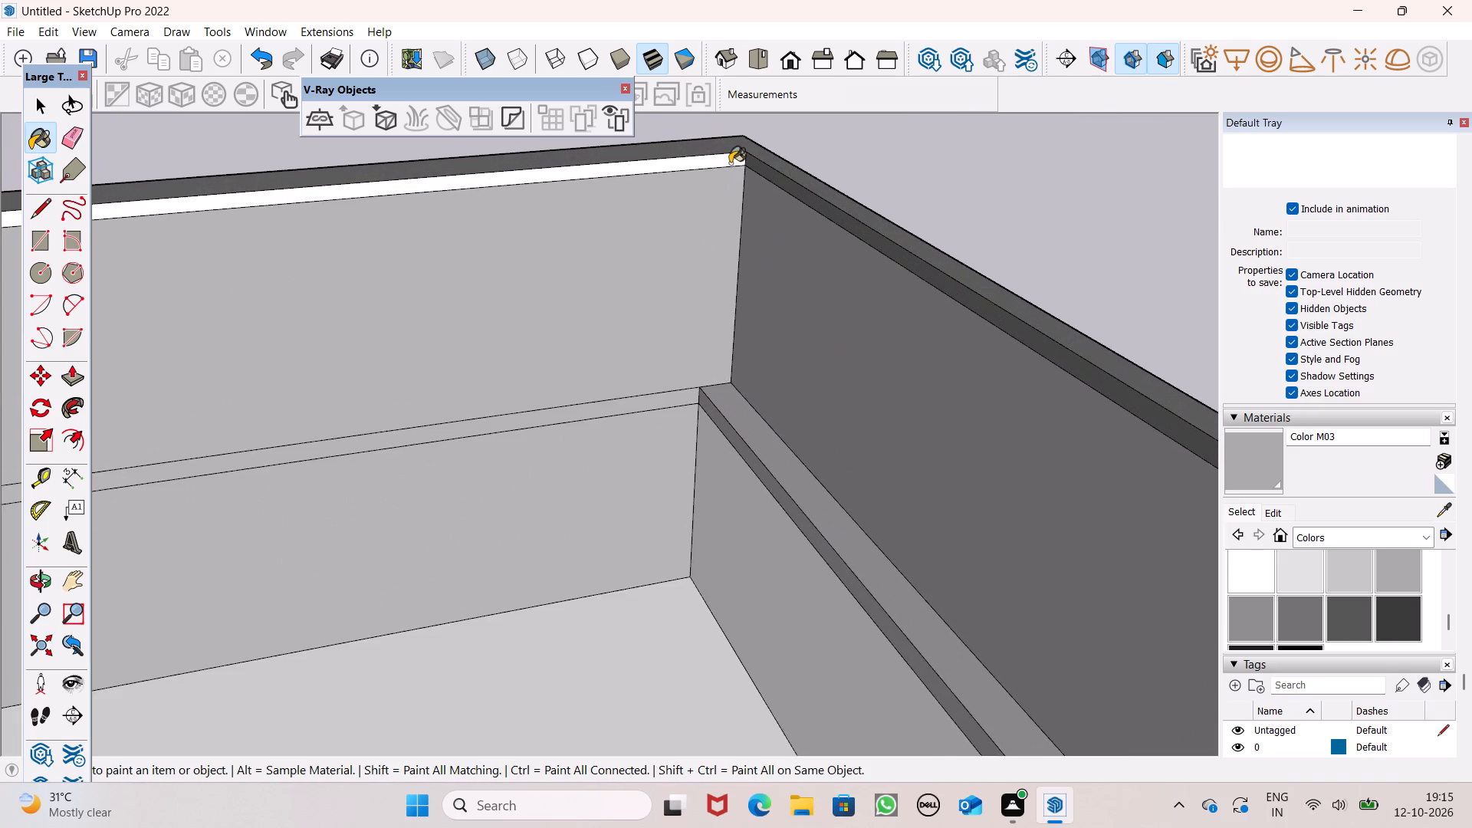
Examine the roof terrace from above for surfaces still left unpainted.
scroll(780, 215, down, 20)
scroll(876, 209, up, 1)
scroll(876, 209, down, 4)
scroll(878, 217, up, 1)
scroll(878, 217, down, 6)
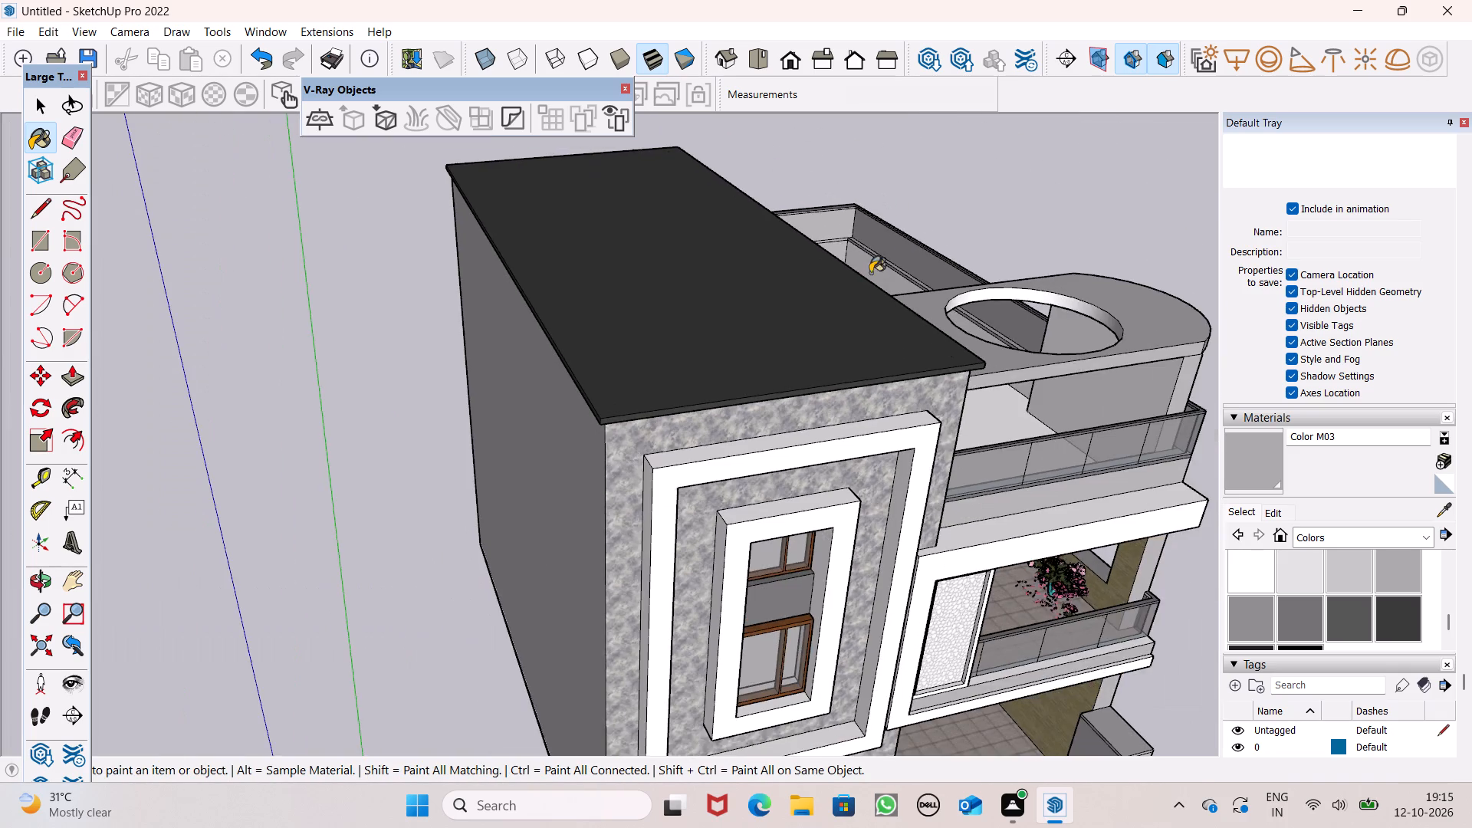
scroll(853, 248, down, 1)
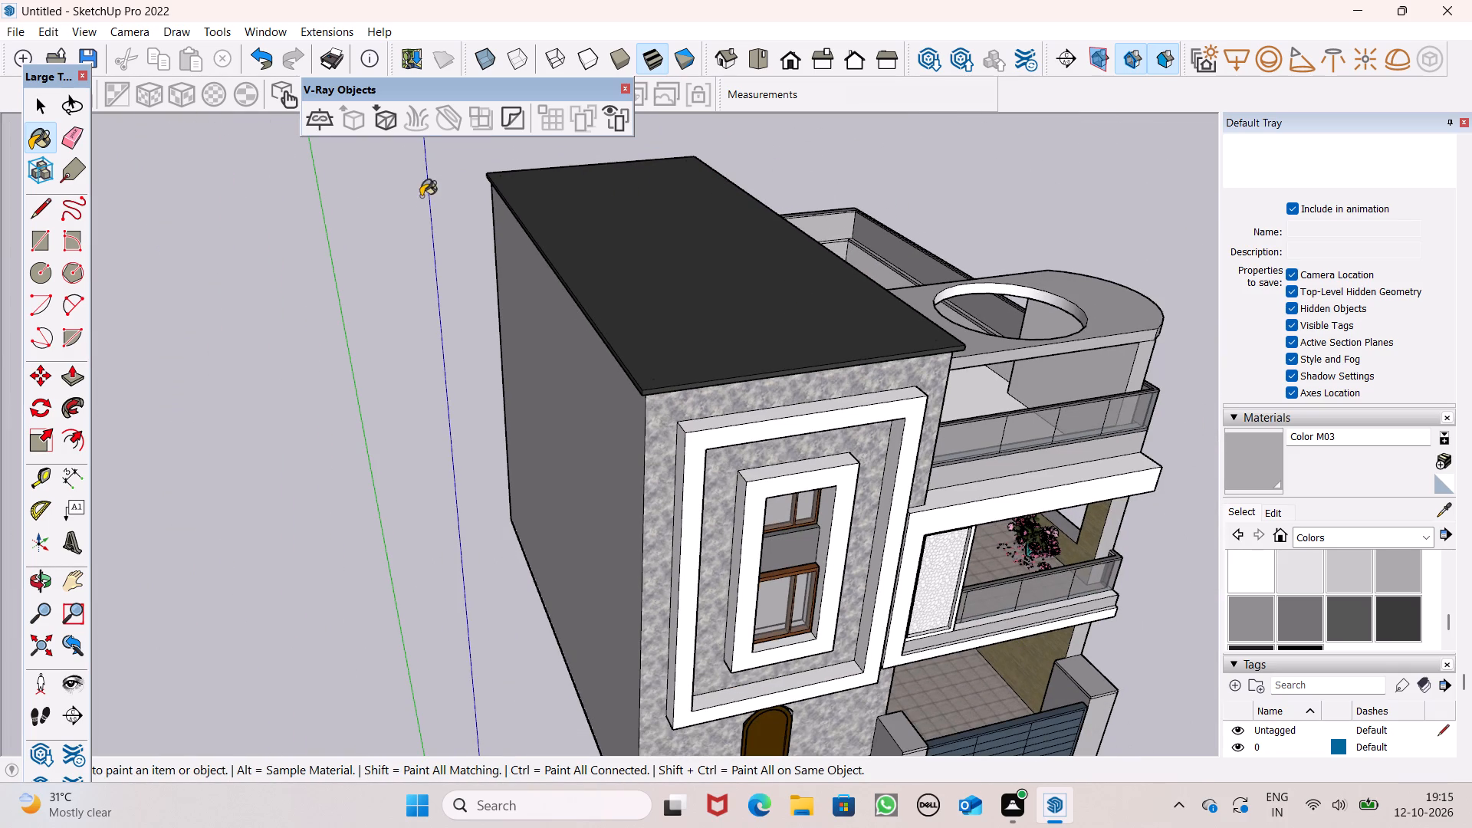
scroll(421, 196, down, 5)
scroll(698, 379, up, 1)
middle_drag(698, 380, 100, 687)
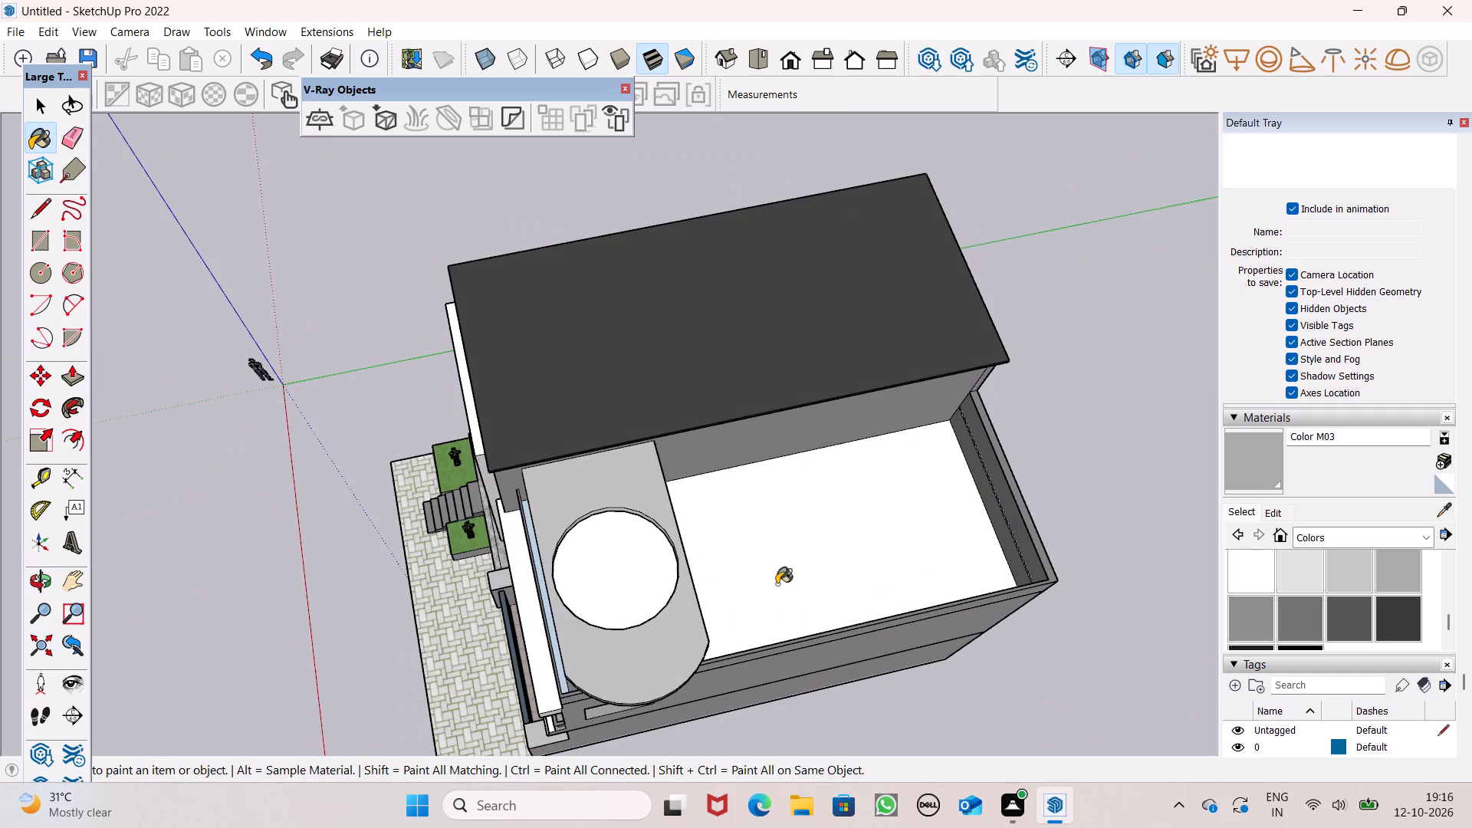
Paint the roof terrace floor with Color M03.
scroll(777, 583, down, 2)
click(771, 563)
middle_drag(590, 623, 891, 457)
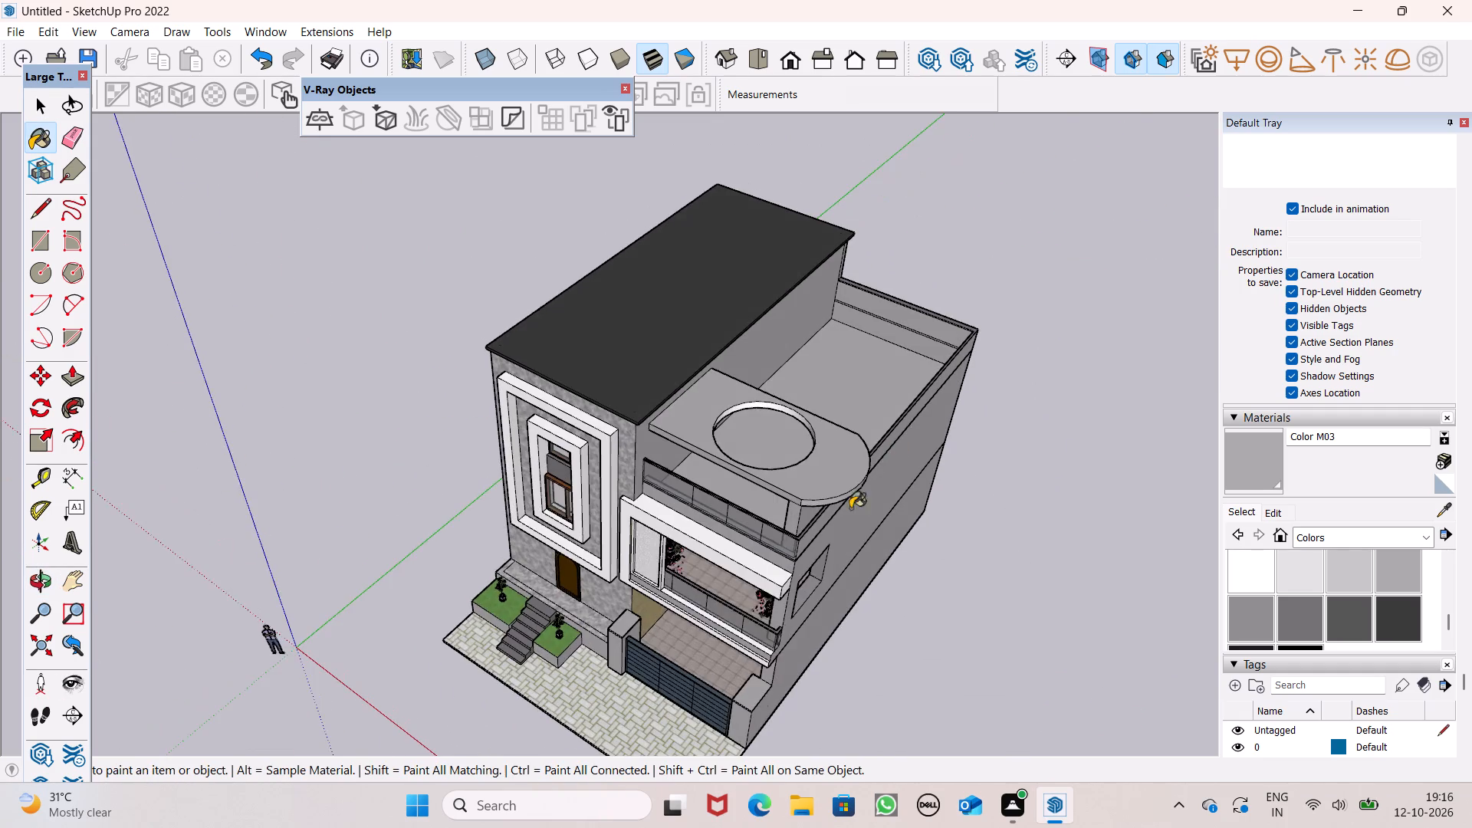
scroll(837, 522, up, 3)
middle_drag(834, 529, 1040, 455)
key(space)
Load the Philodendron 3D component from the 3D Warehouse plant results, accepting the newer file version.
scroll(1039, 499, down, 4)
middle_drag(871, 652, 882, 602)
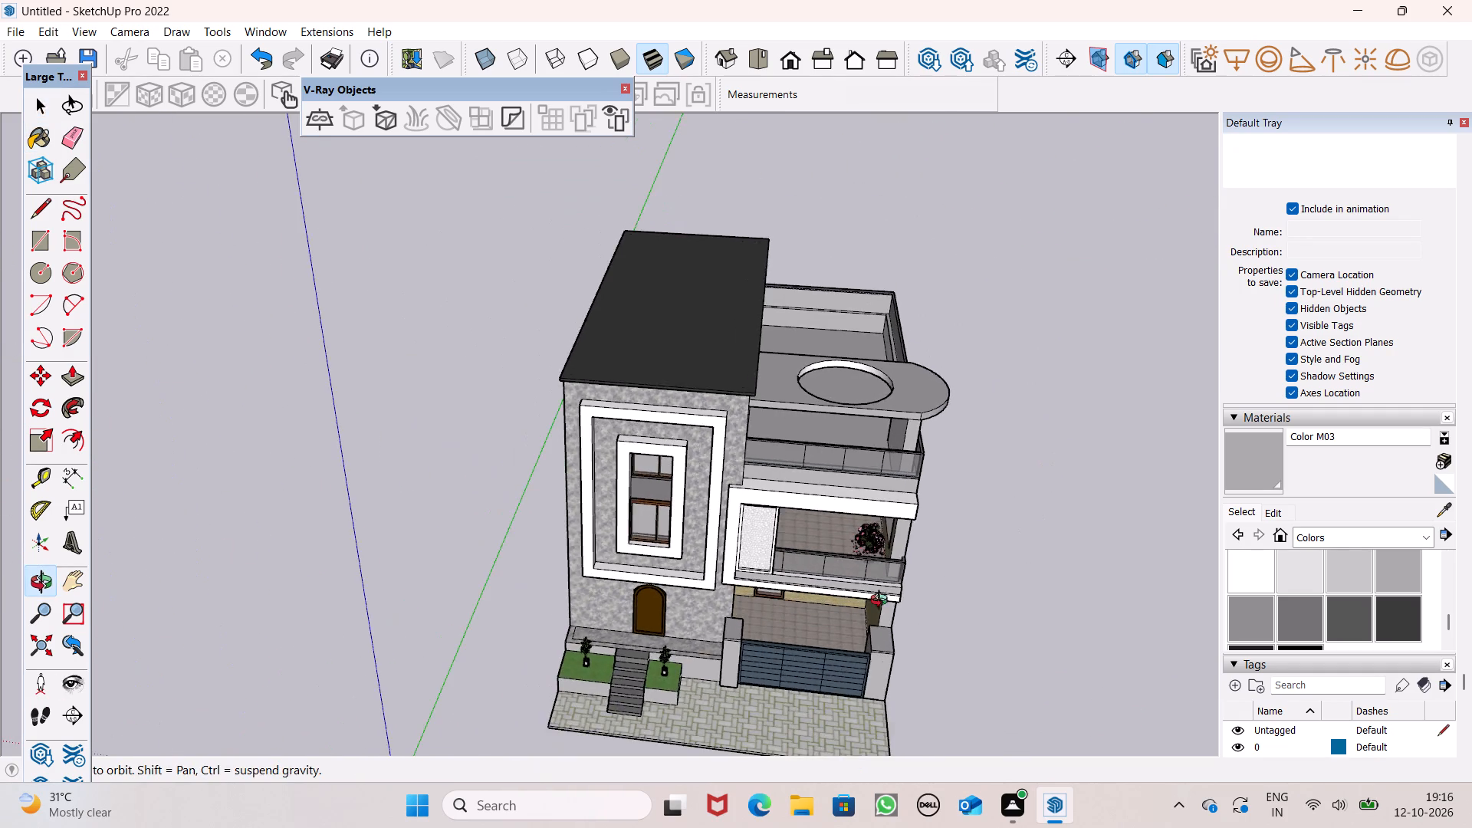
middle_drag(882, 602, 925, 465)
scroll(925, 465, up, 1)
scroll(1015, 624, down, 2)
middle_drag(882, 665, 882, 604)
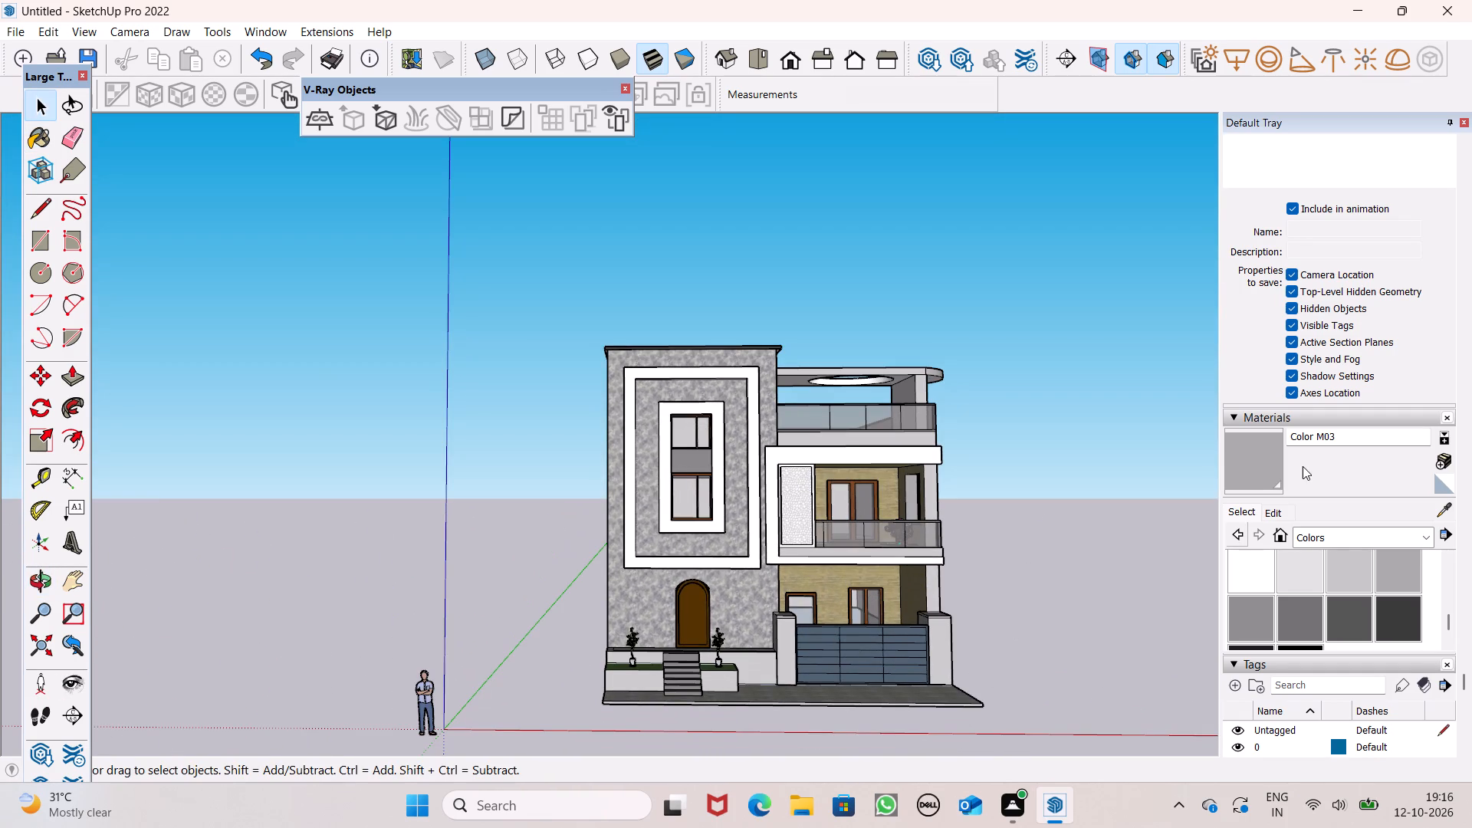
scroll(1303, 375, up, 7)
middle_click(1303, 375)
scroll(1303, 402, up, 10)
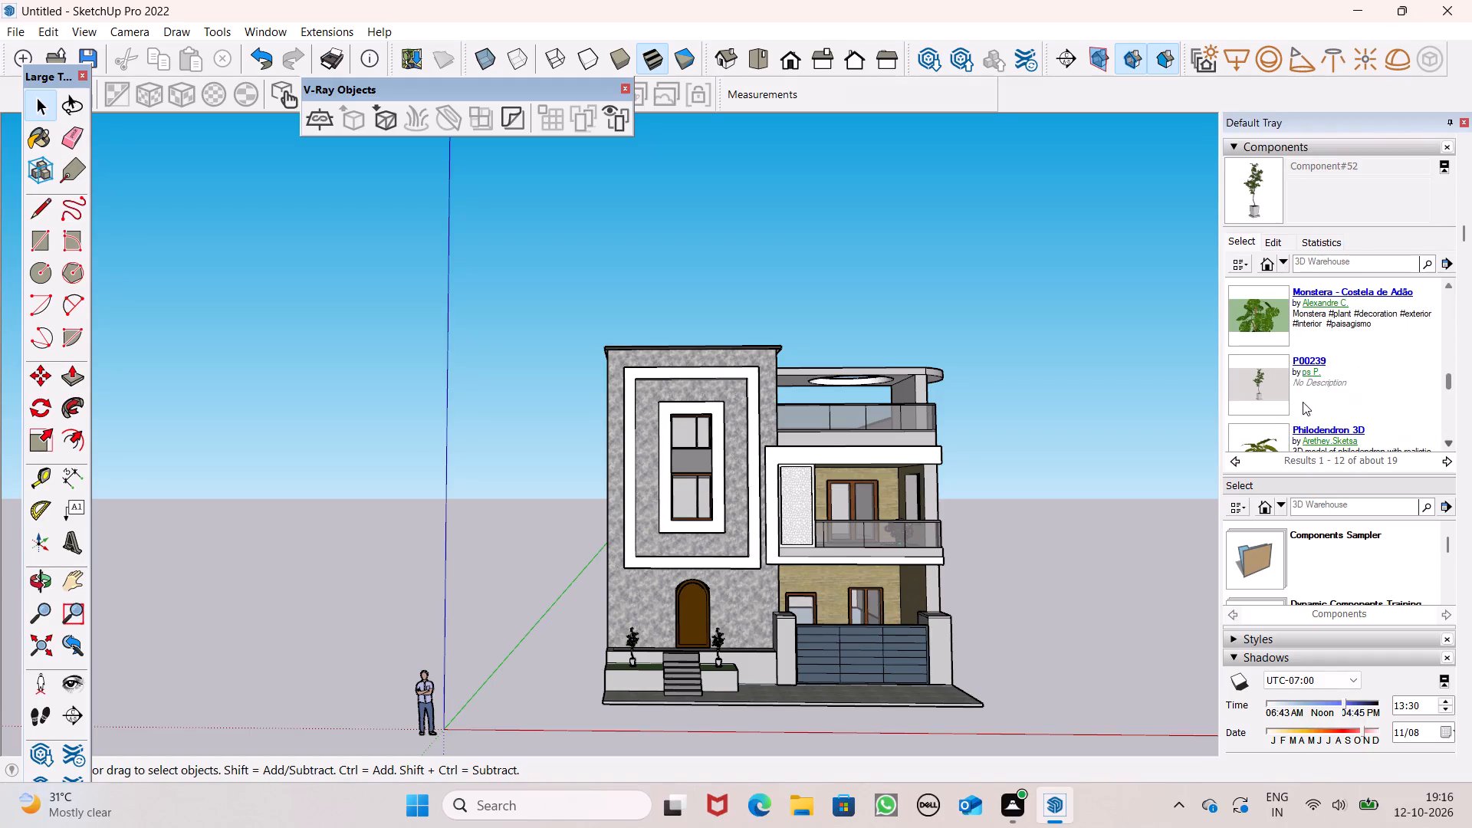
scroll(1280, 395, down, 1)
click(1257, 381)
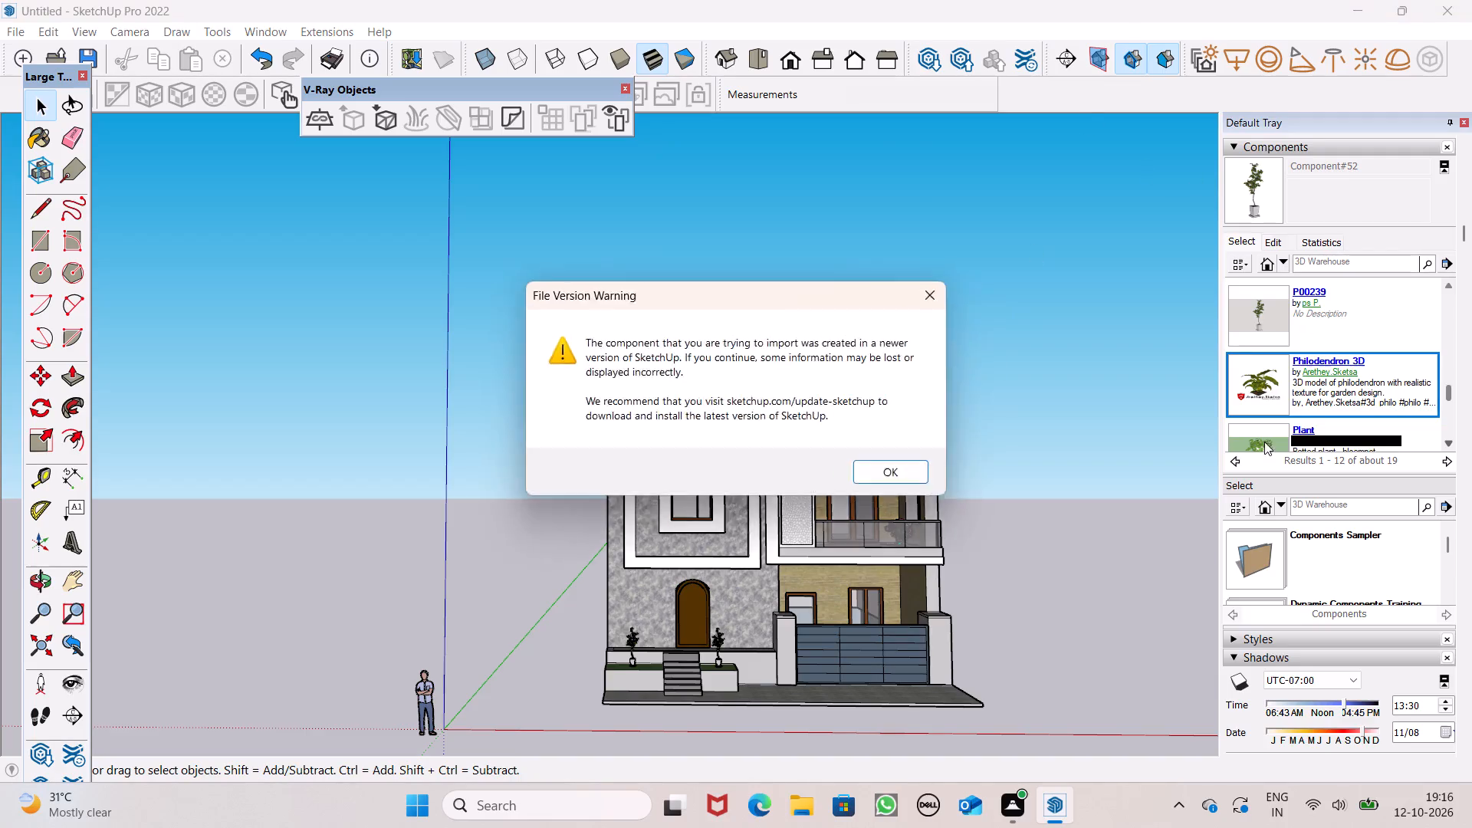
click(895, 474)
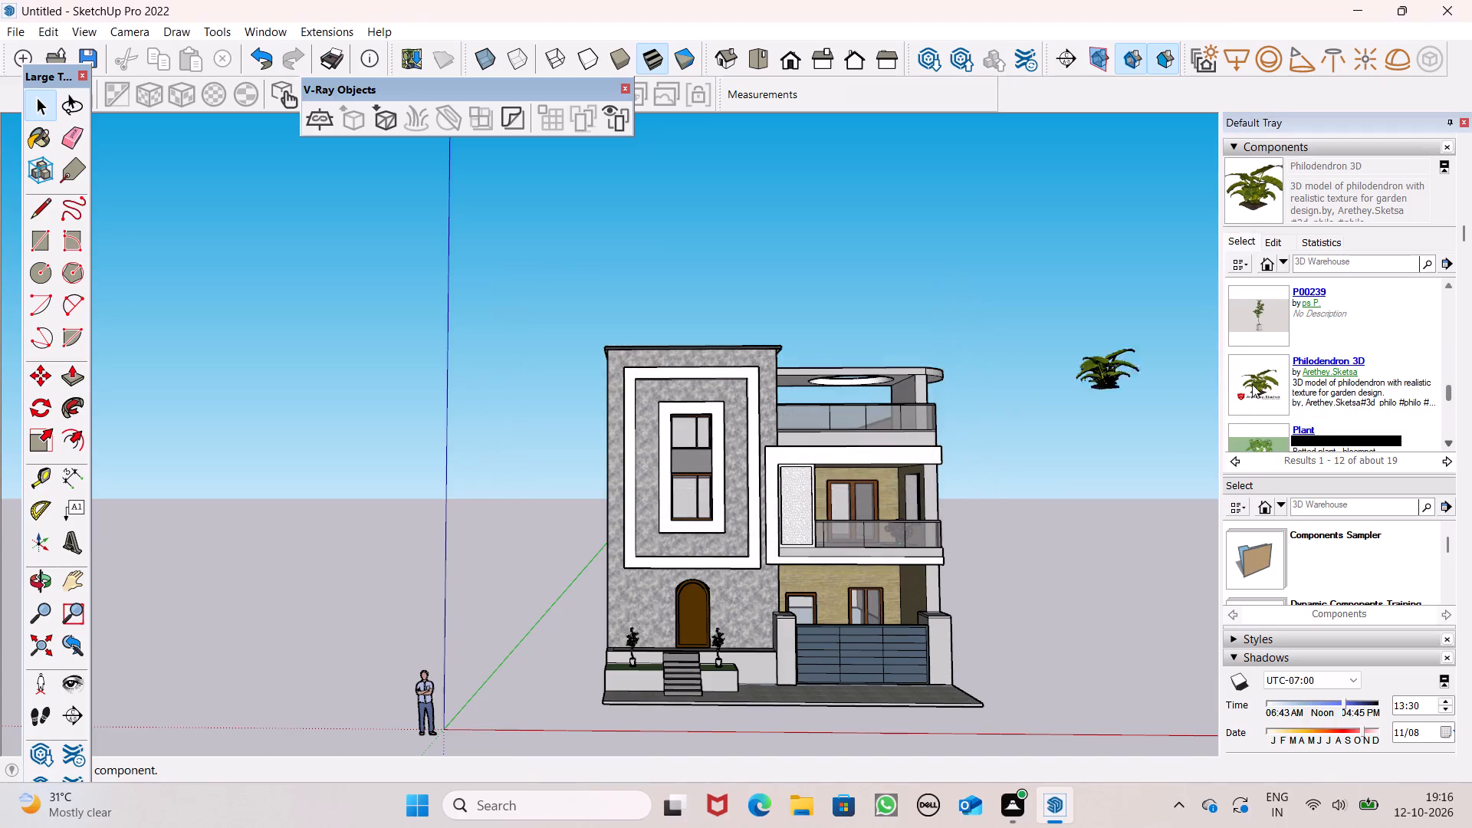
Place the philodendron on the grass of the planter beside the entrance steps, on the side away from the gate.
scroll(616, 744, up, 5)
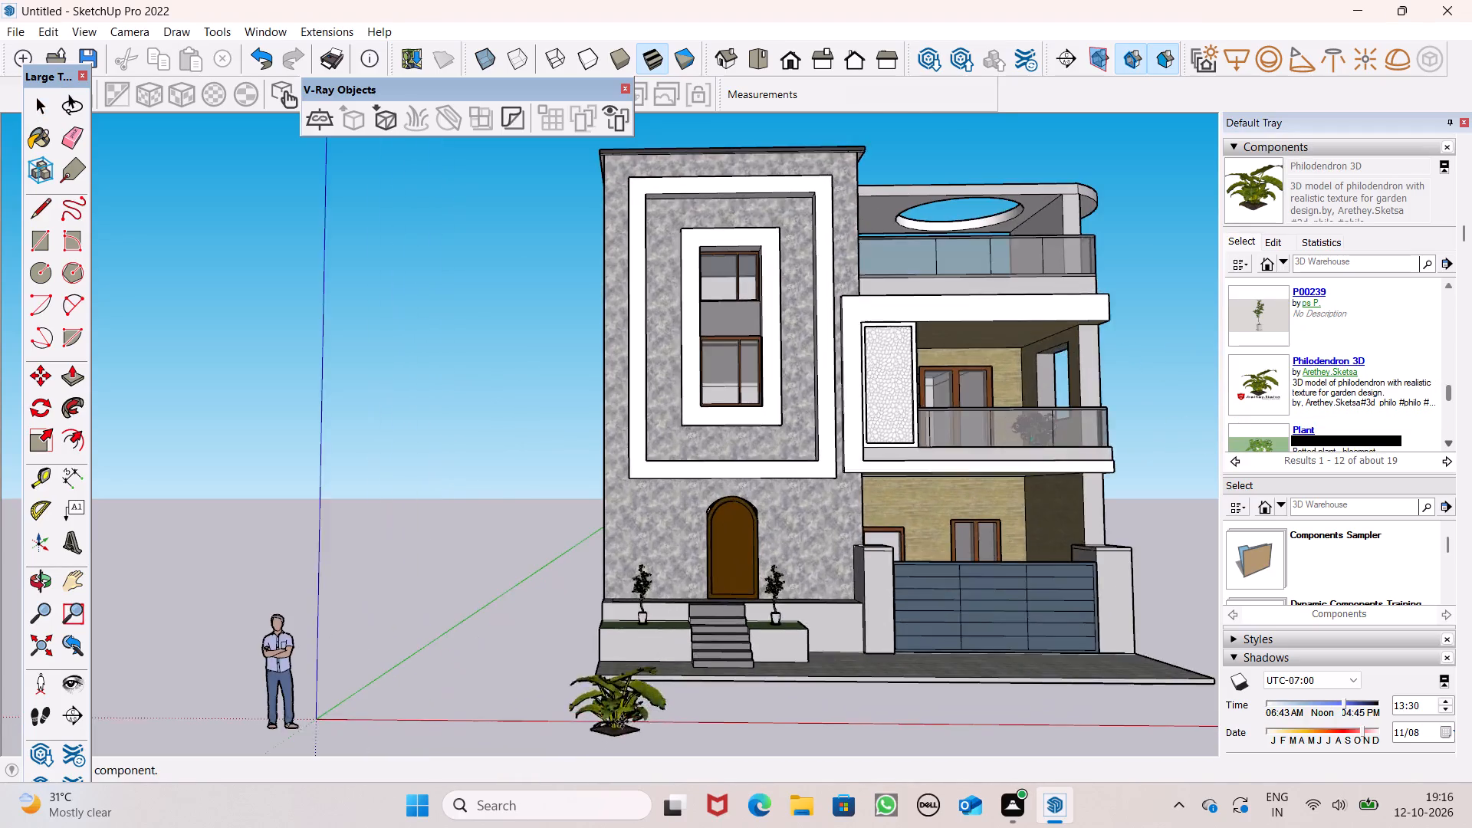
scroll(622, 721, up, 3)
middle_drag(668, 711, 639, 813)
scroll(592, 649, up, 7)
middle_drag(611, 675, 609, 791)
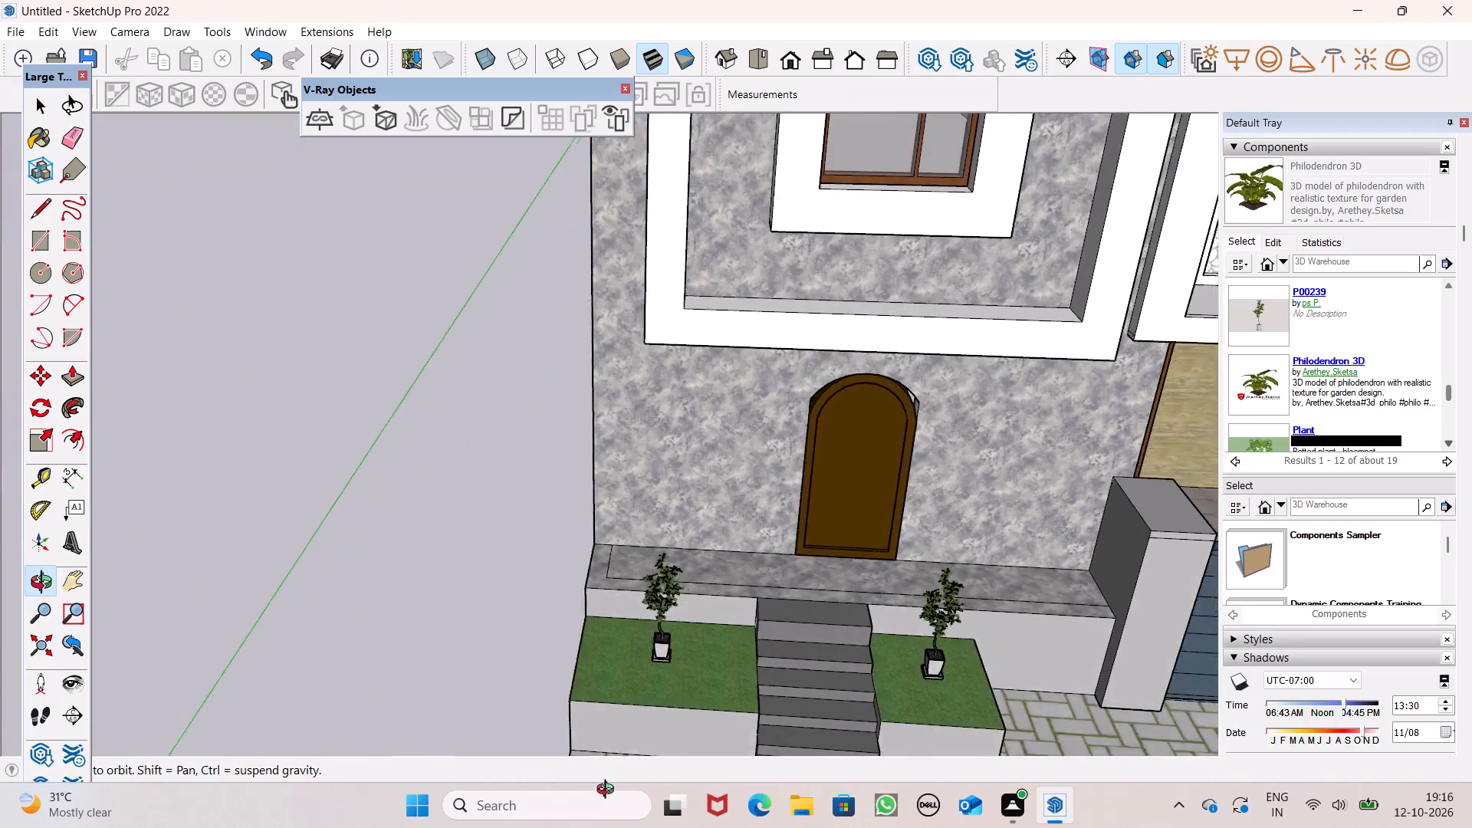
middle_drag(609, 791, 605, 789)
scroll(629, 724, up, 8)
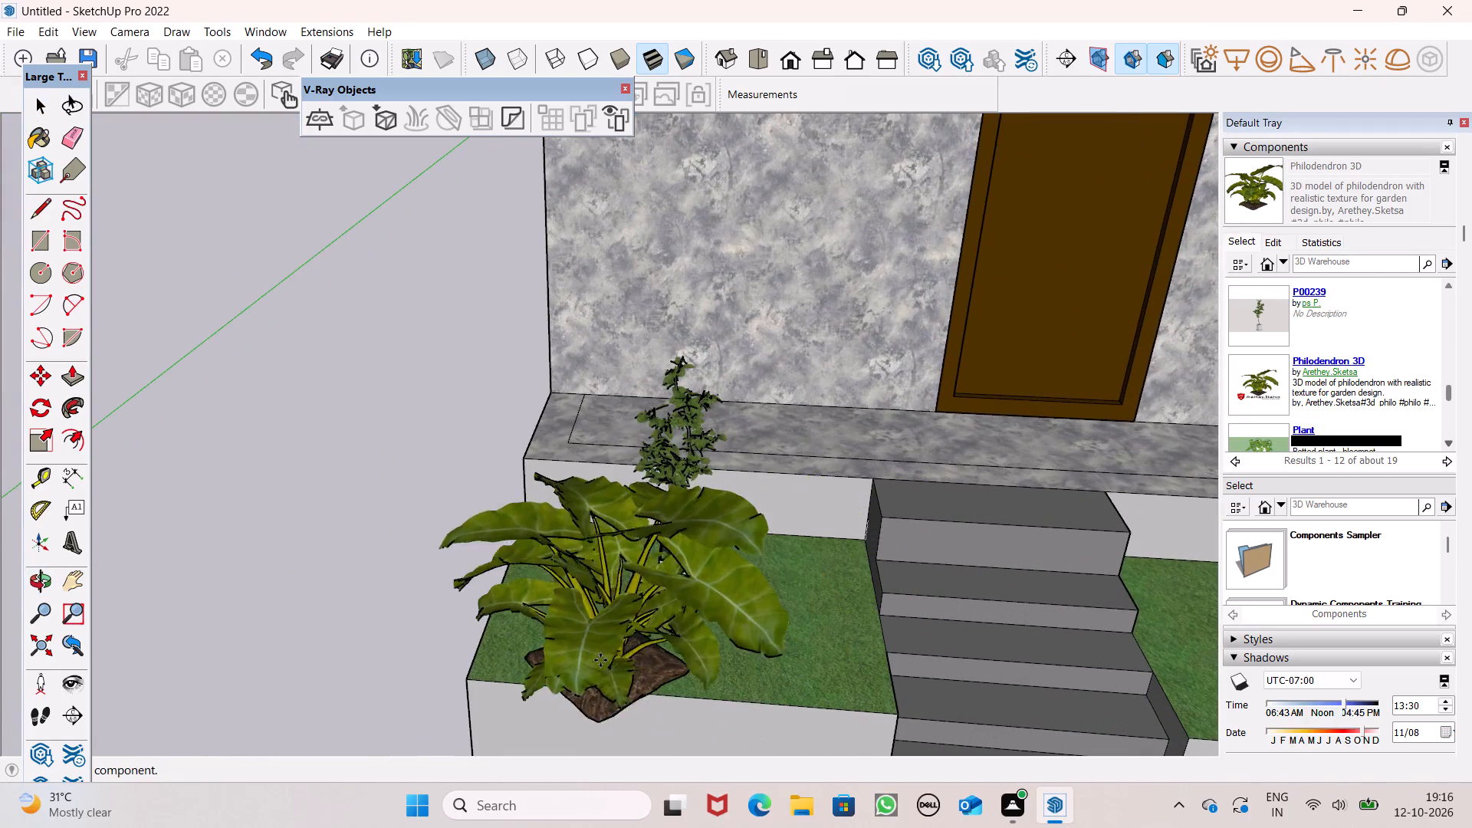
click(598, 649)
Move the philodendron away from the potted plant towards the outer edge of the planter.
scroll(644, 539, up, 1)
scroll(644, 539, down, 2)
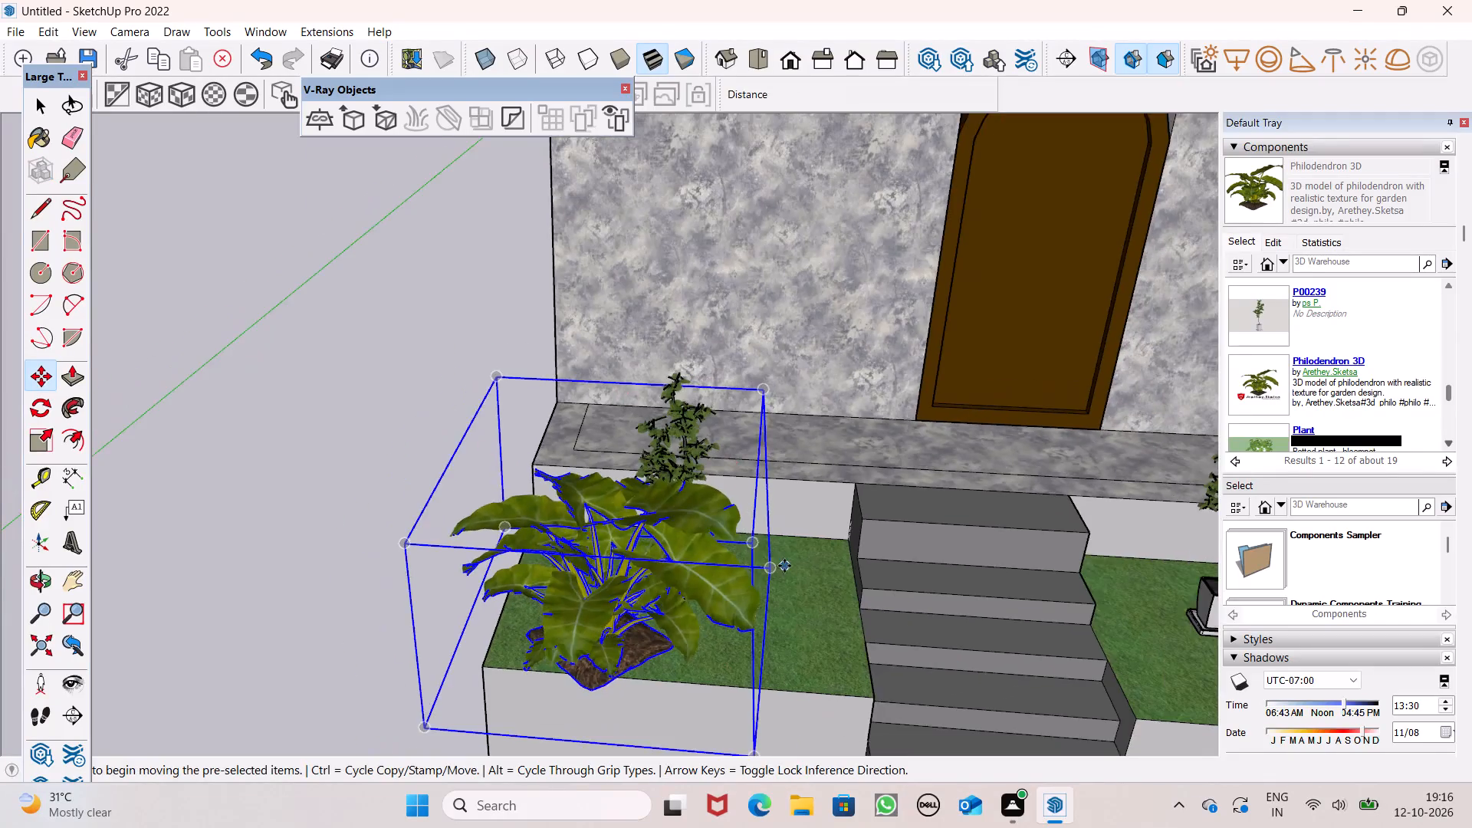
middle_drag(784, 566, 486, 465)
click(356, 261)
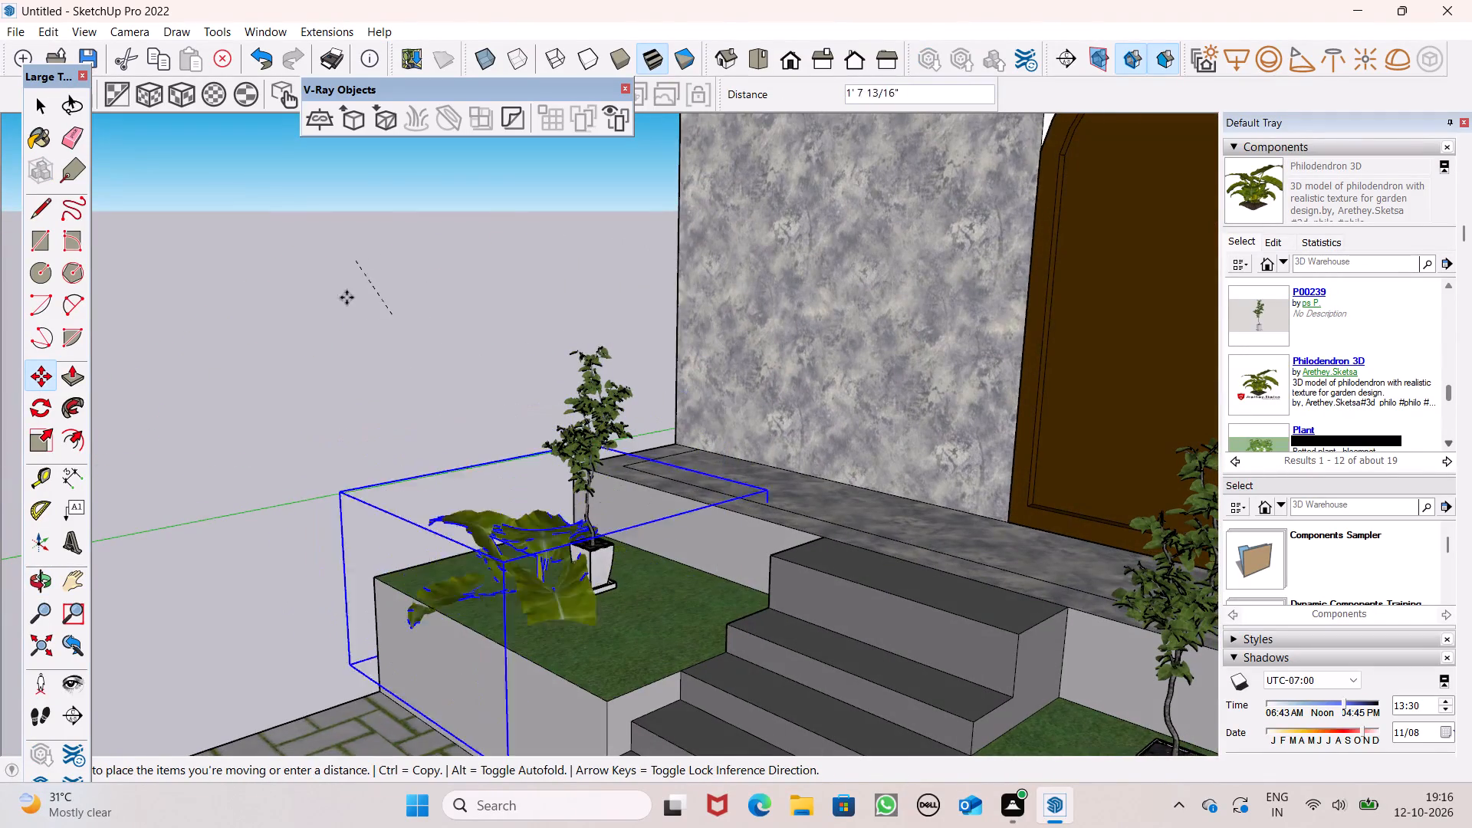
click(322, 282)
key(space)
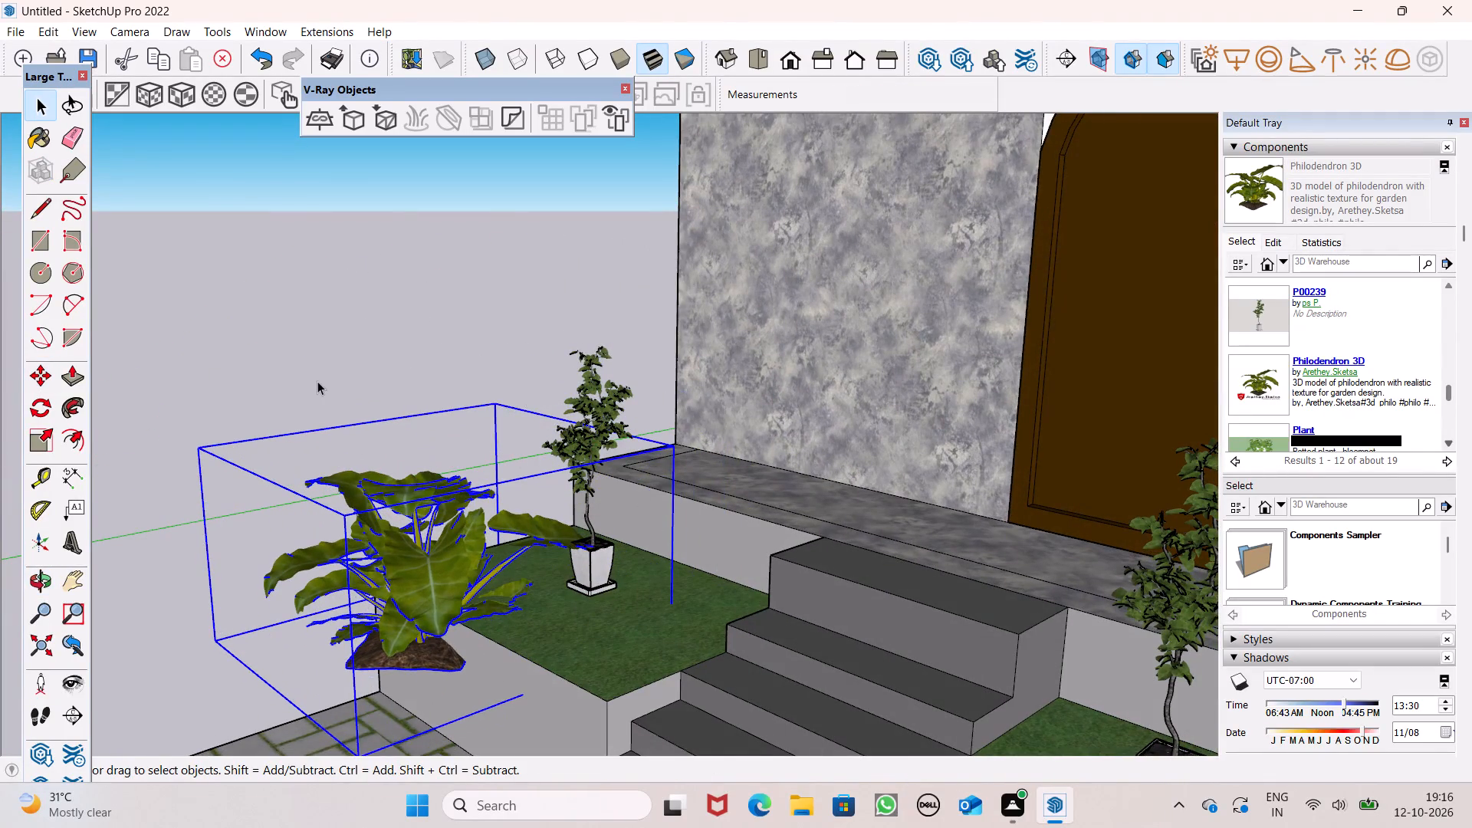
Scale the philodendron down uniformly from its upper corner to suit the planter.
click(40, 443)
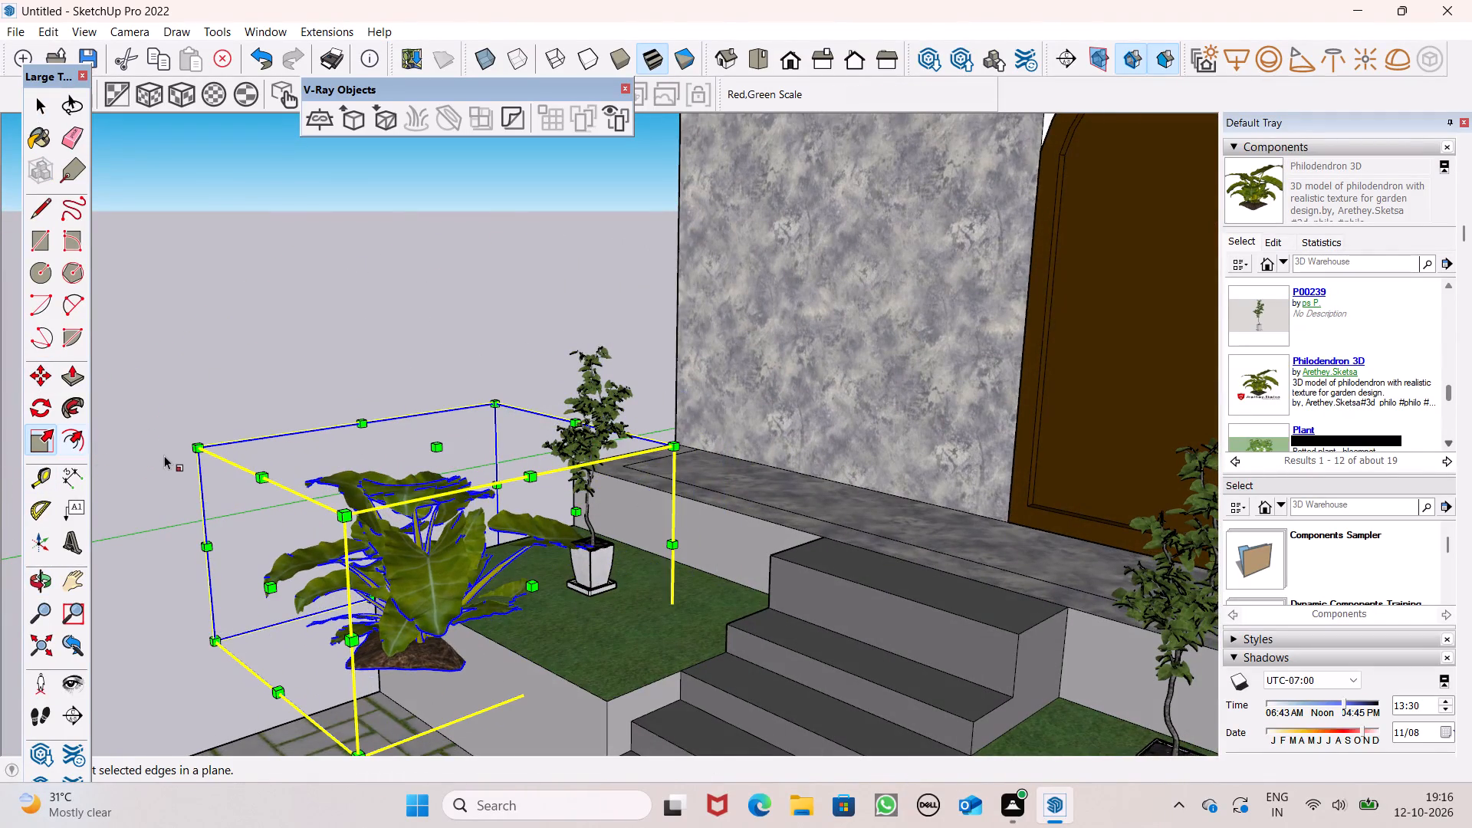
drag(197, 443, 237, 530)
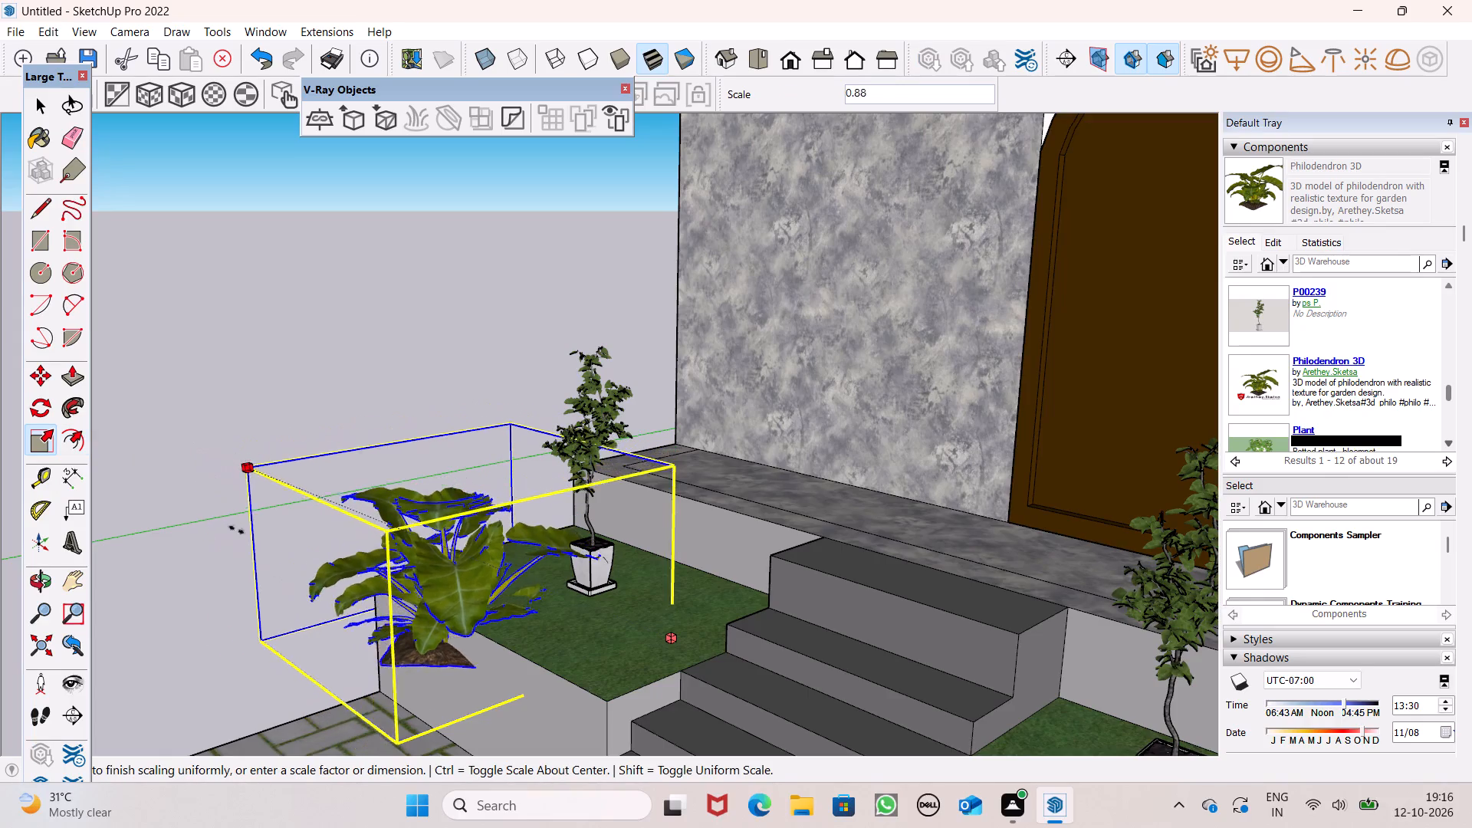
drag(237, 530, 270, 610)
key(space)
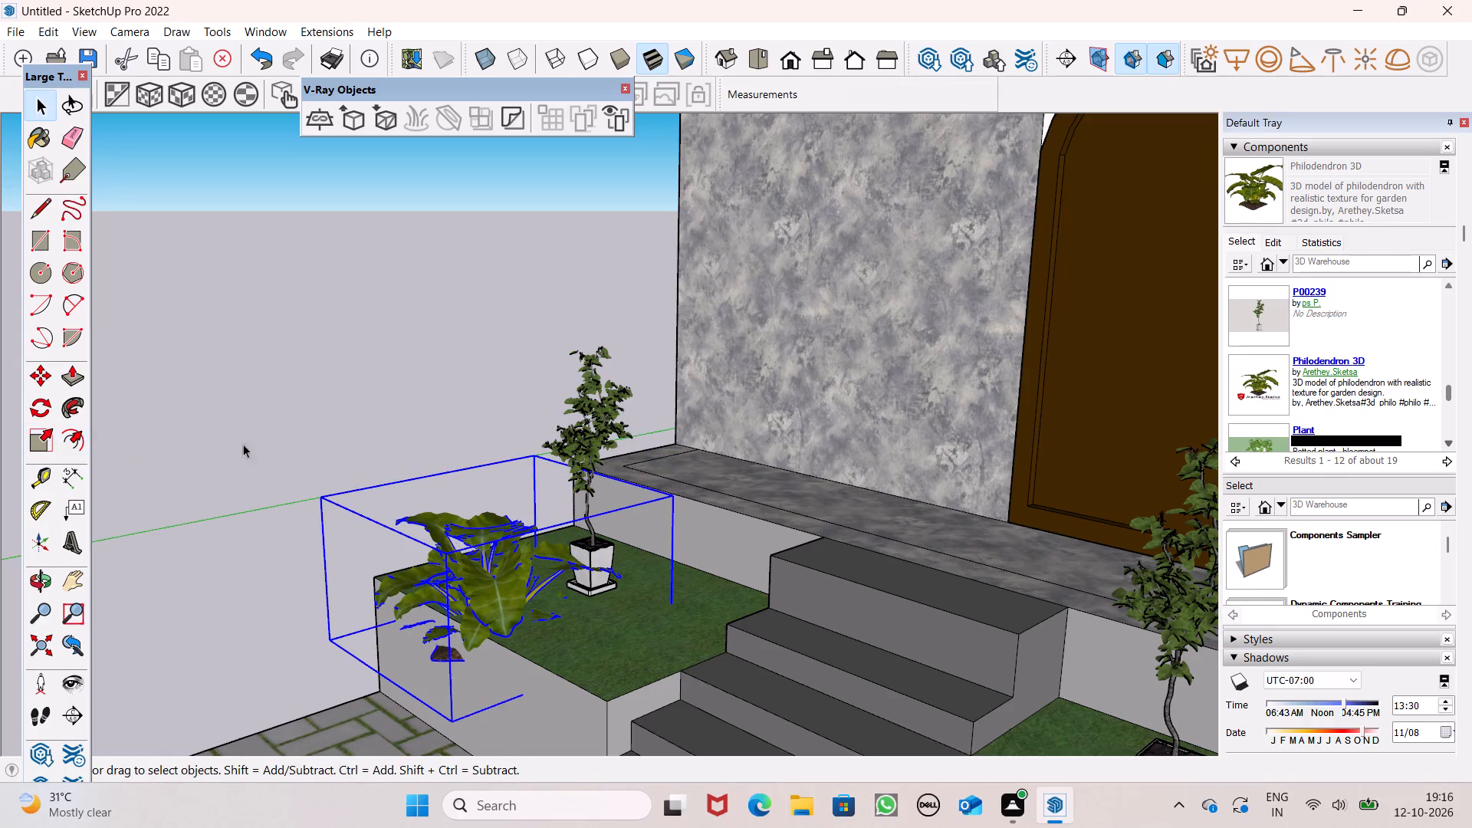
Move the scaled philodendron up to the planter's outer front corner at grass level.
key(m)
key(Return)
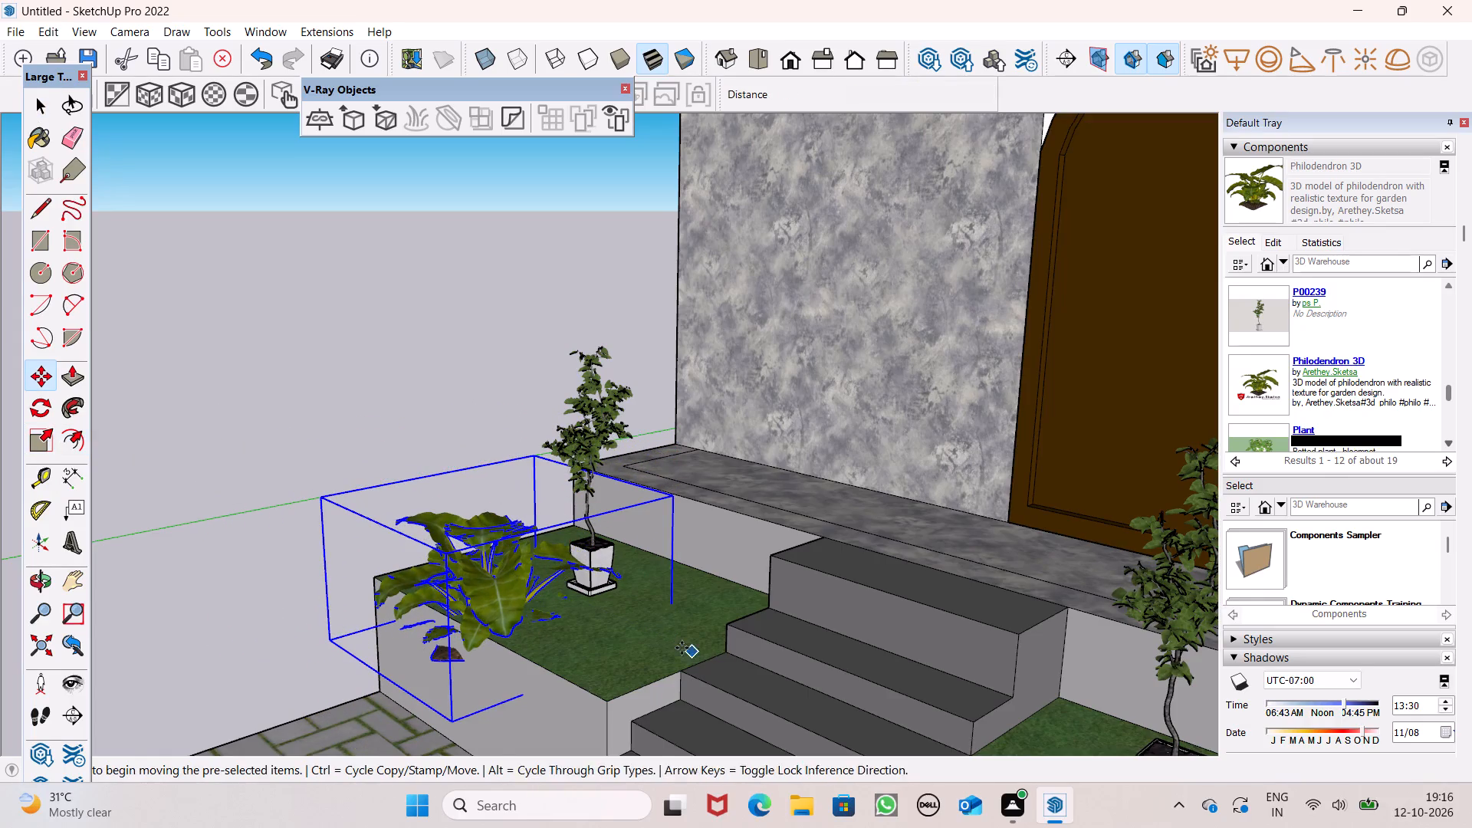
drag(666, 637, 601, 569)
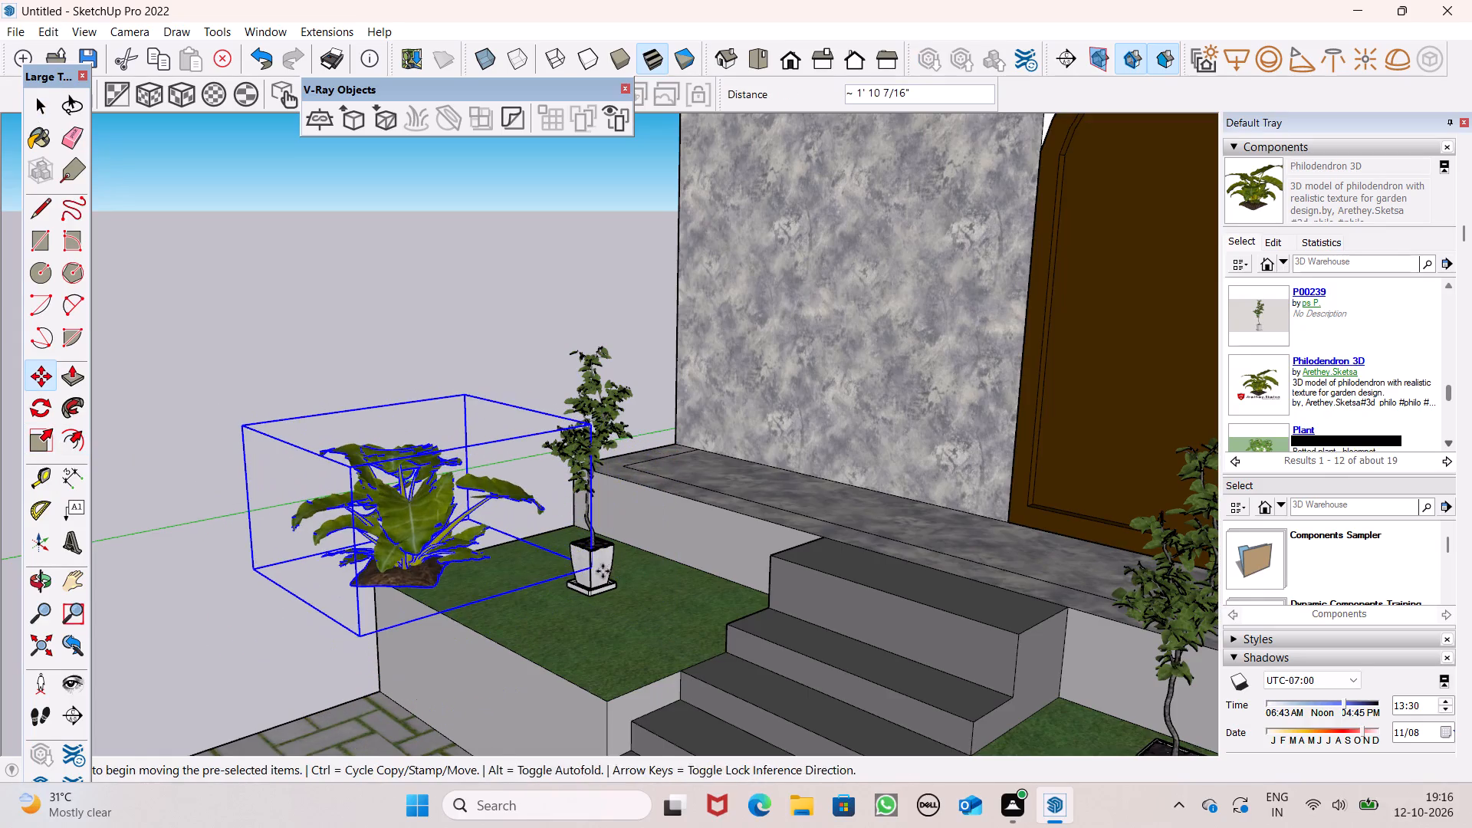
click(541, 346)
key(space)
Move the potted plant beside the philodendron about 1' 9" across the grass towards the entrance steps.
click(595, 445)
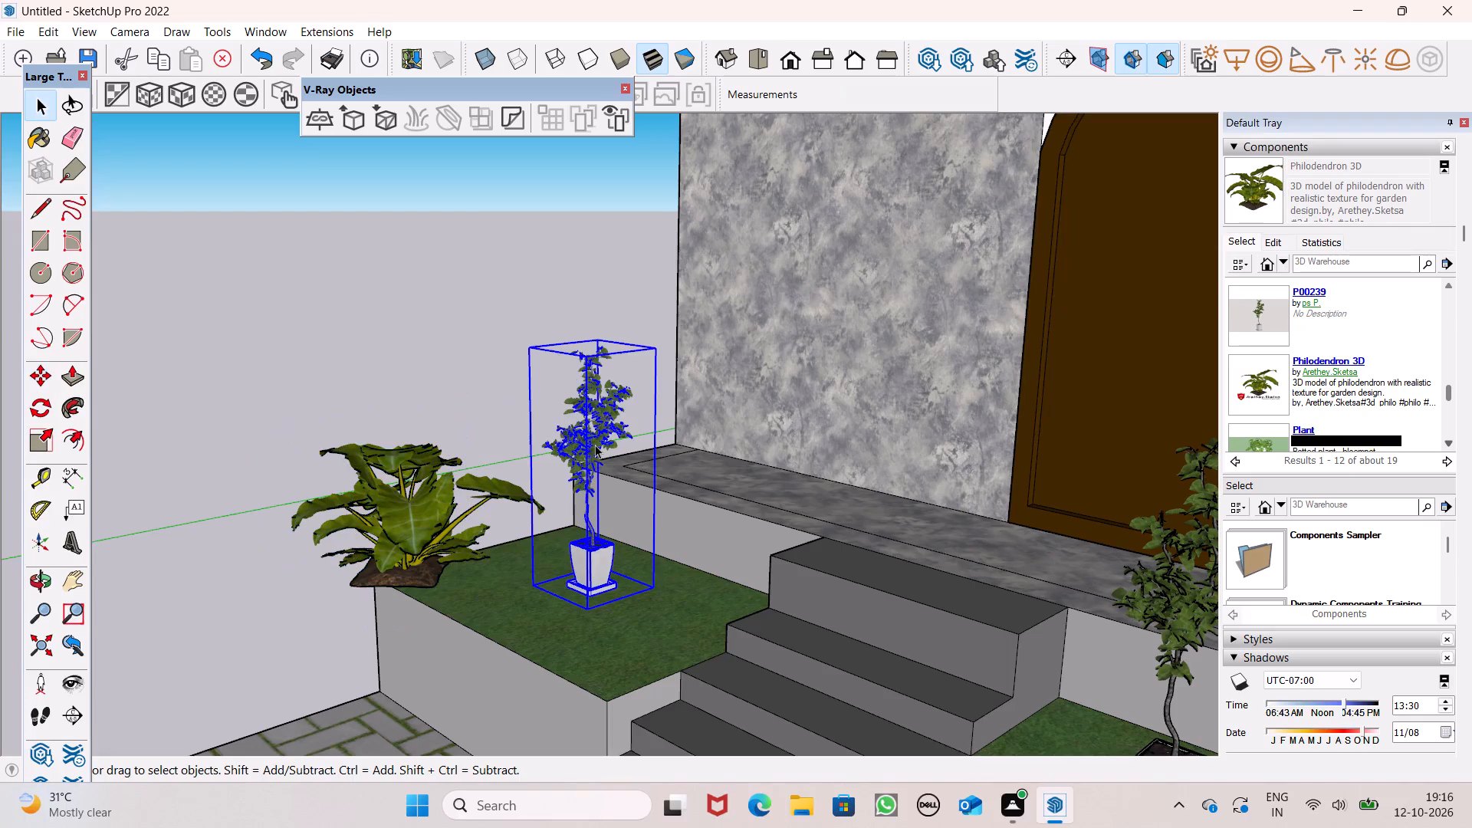
key(m)
key(Return)
scroll(649, 595, up, 4)
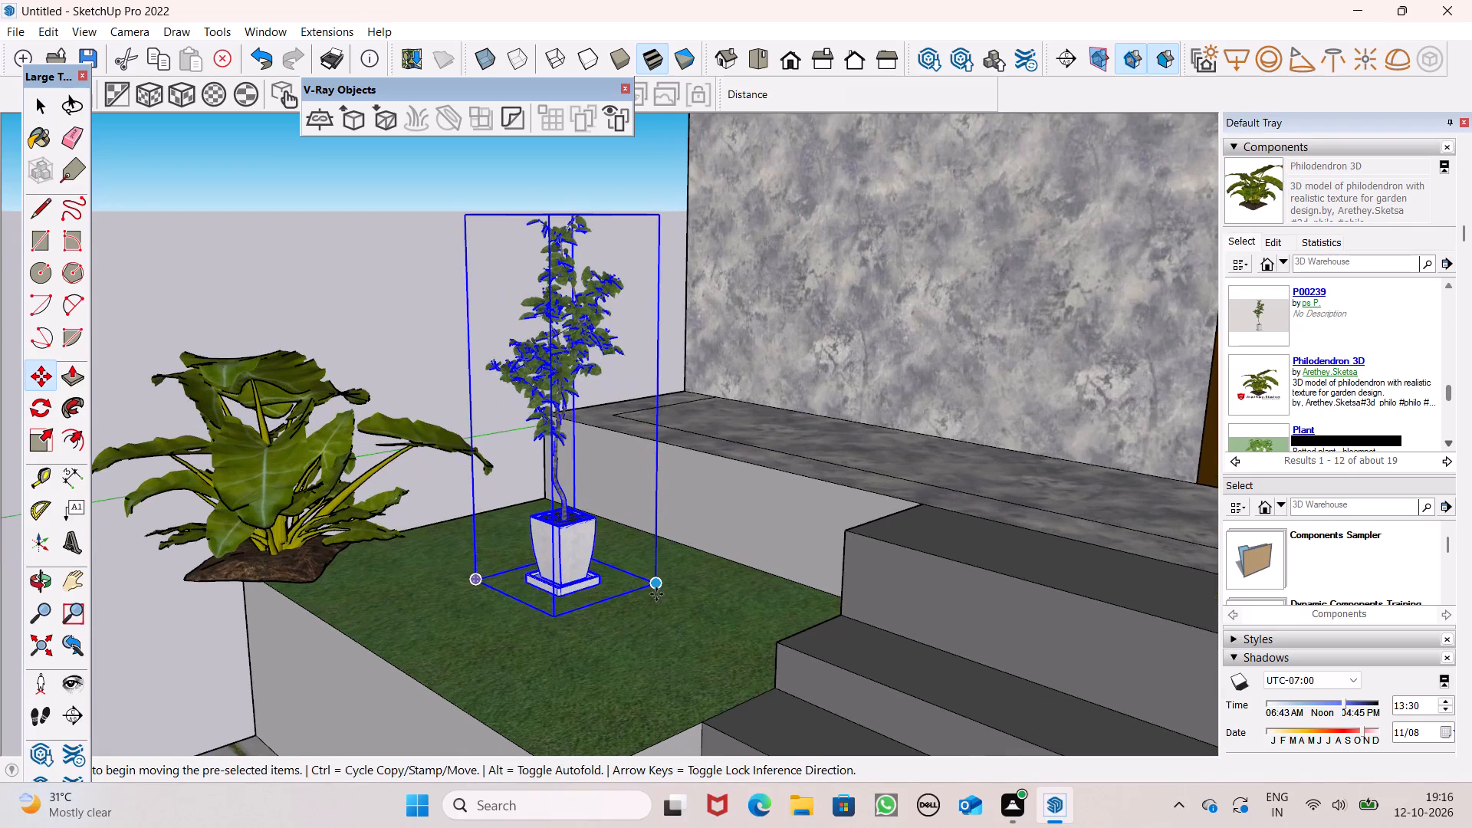
drag(655, 586, 768, 632)
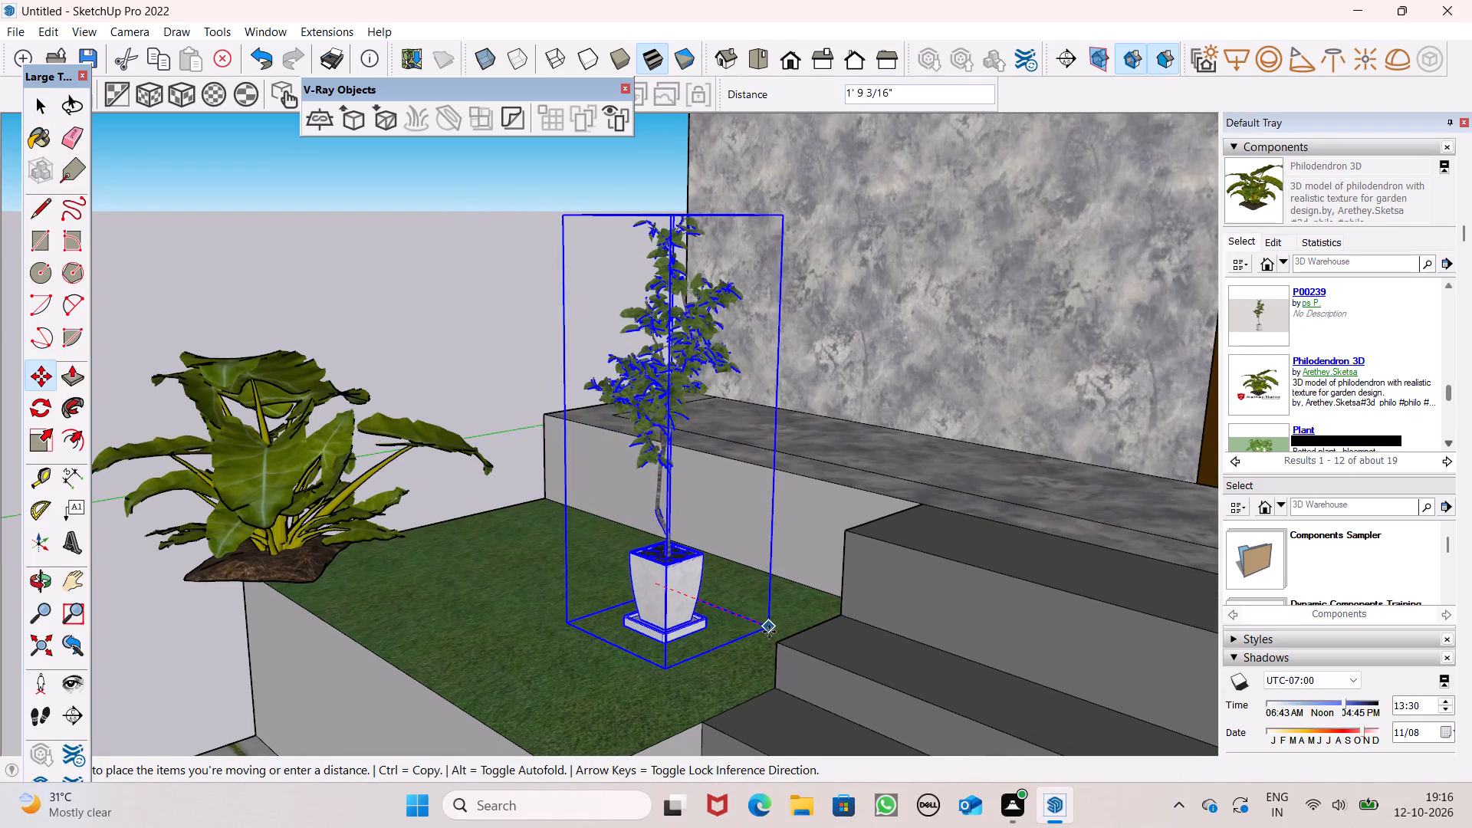
click(439, 320)
key(space)
click(439, 320)
Move the philodendron from the planter's corner fully onto the grass, next to the potted plant, and deselect it.
scroll(444, 387, down, 2)
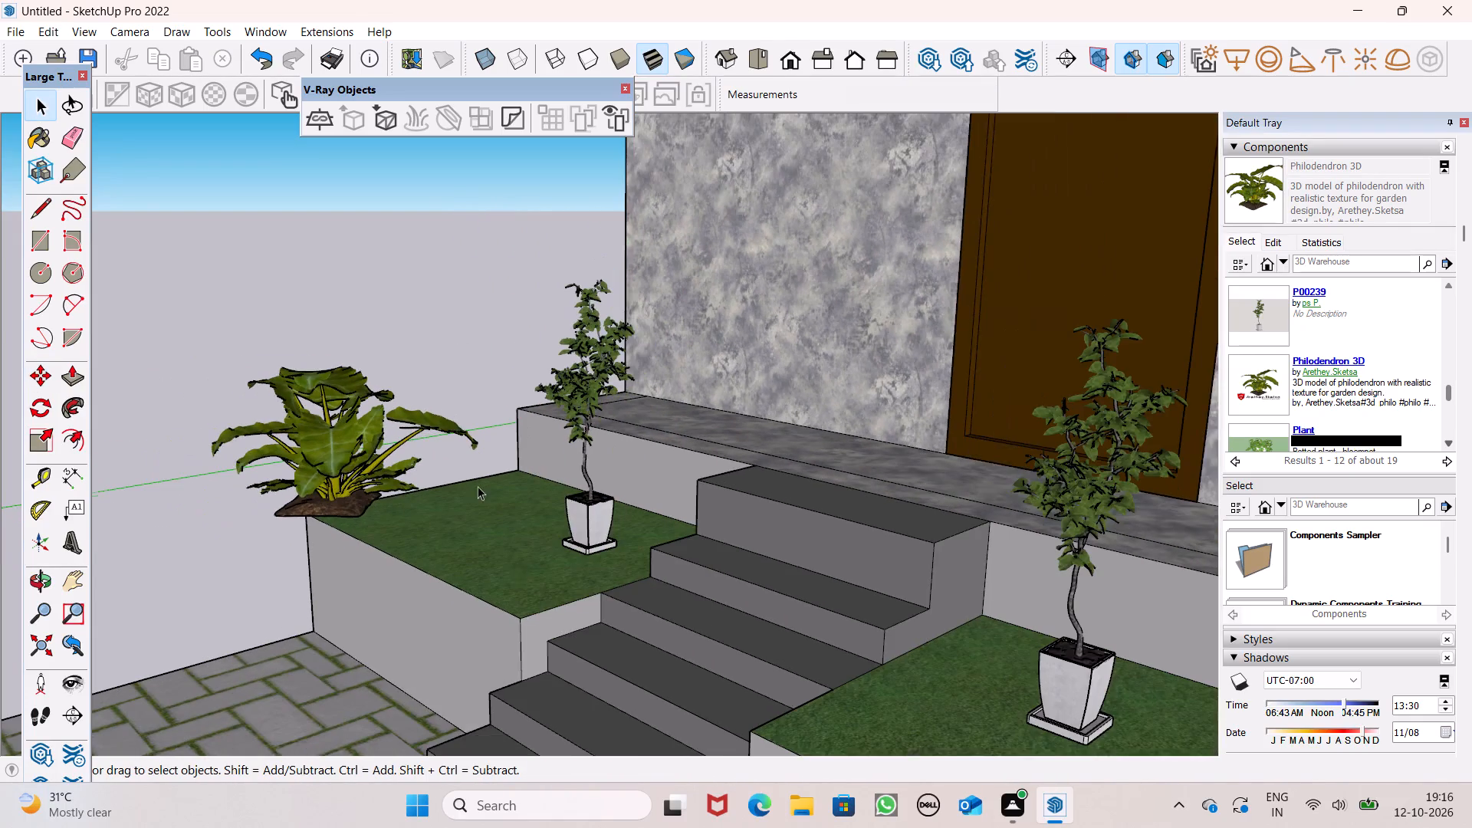
scroll(539, 541, down, 1)
middle_drag(538, 558, 734, 685)
scroll(499, 588, up, 4)
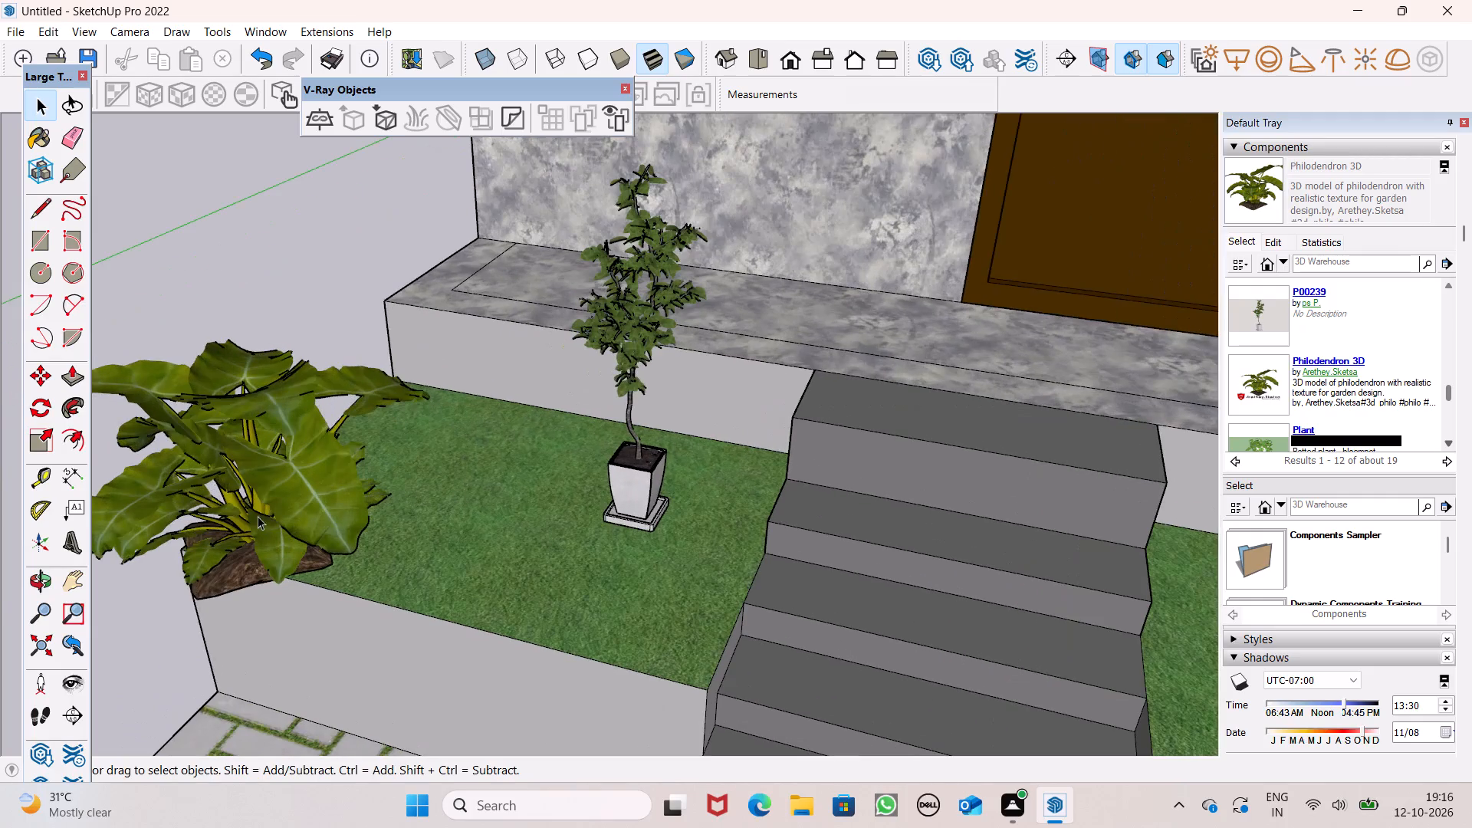
click(258, 516)
scroll(445, 504, up, 3)
key(m)
key(Return)
middle_drag(475, 580, 324, 608)
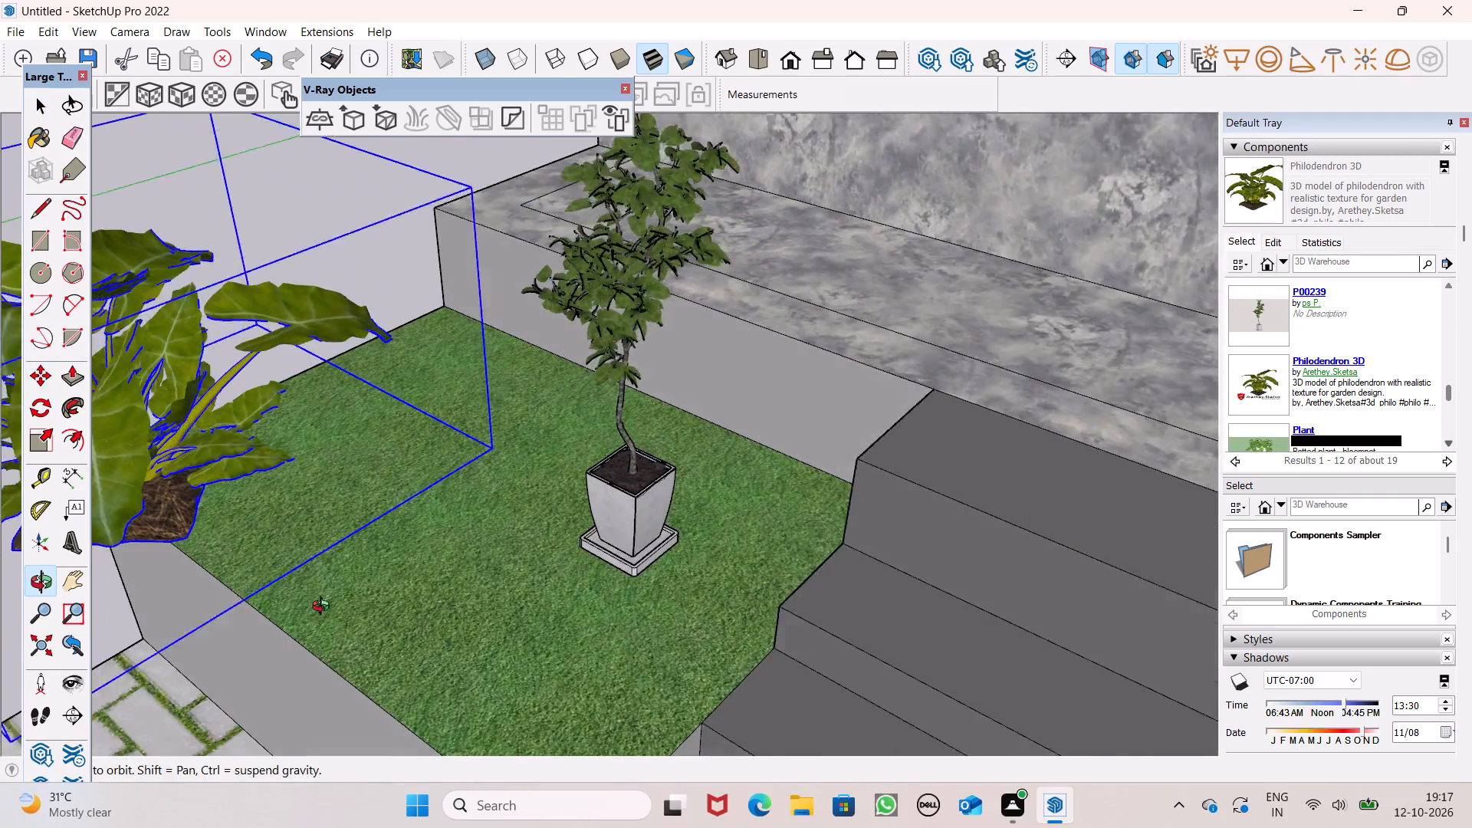
middle_drag(324, 608, 322, 594)
scroll(322, 594, up, 1)
drag(499, 420, 556, 434)
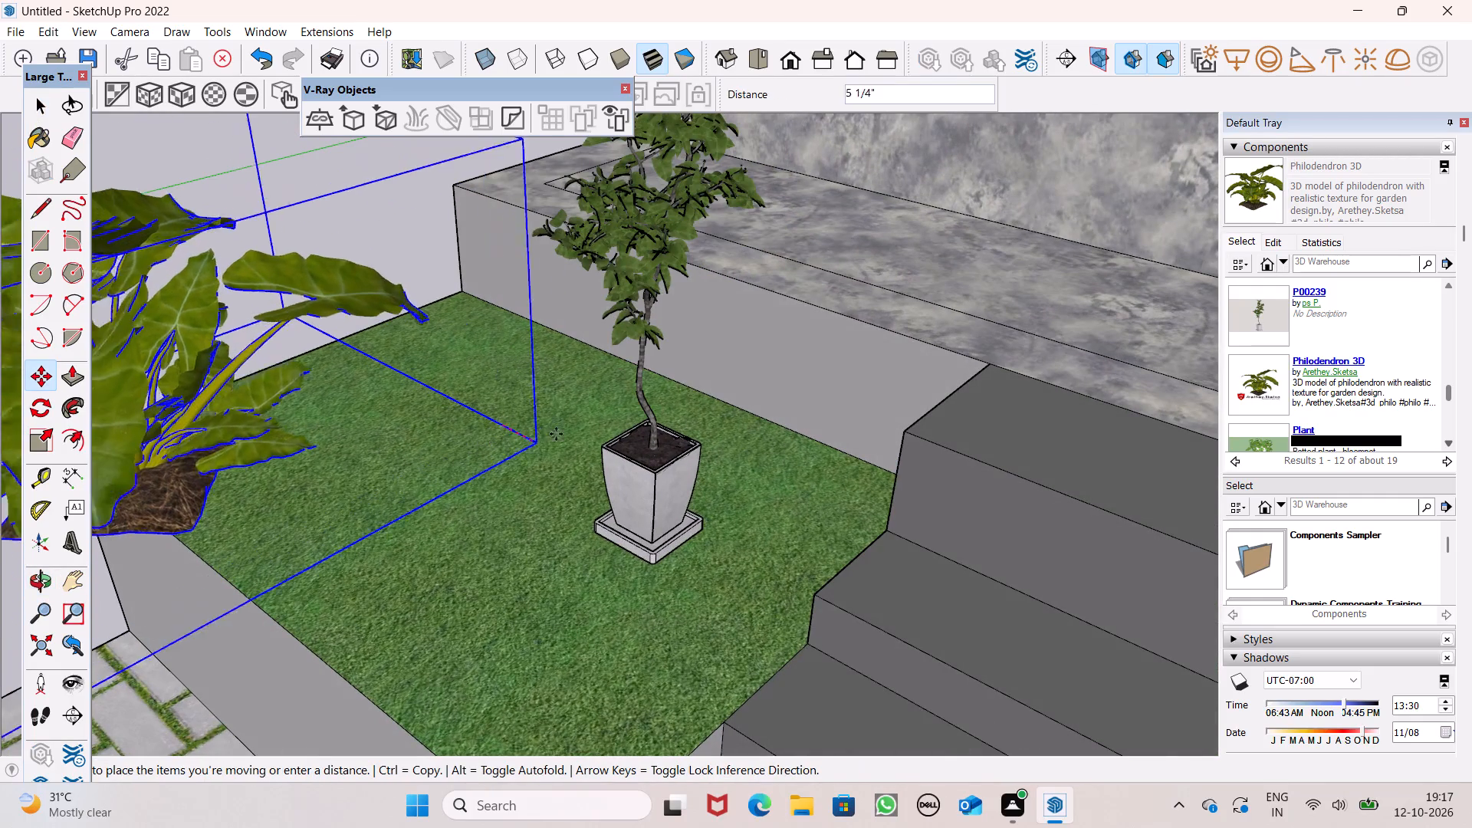
drag(556, 434, 734, 398)
scroll(669, 398, down, 5)
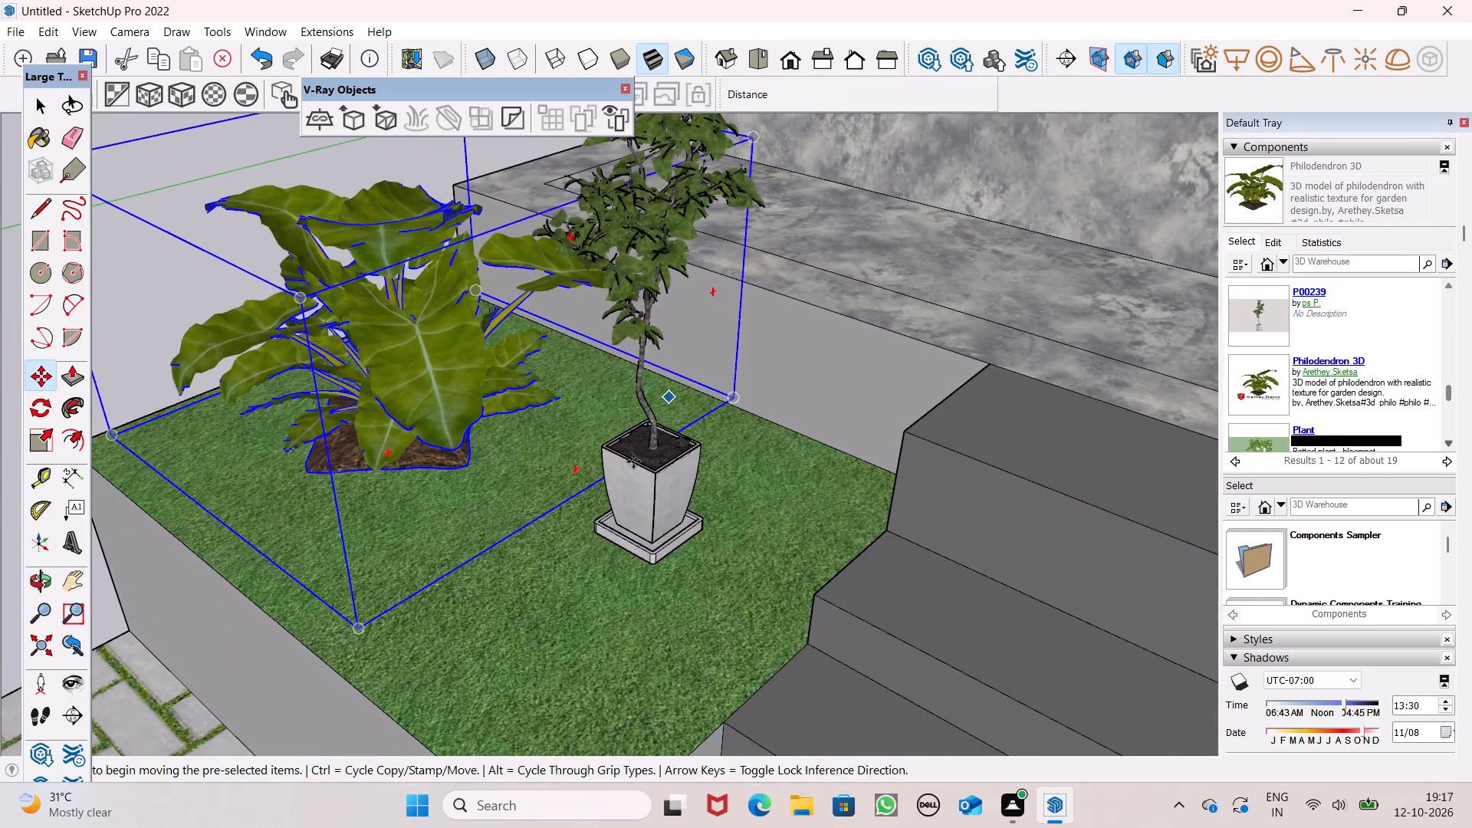
middle_drag(582, 517, 1073, 429)
scroll(733, 503, down, 4)
key(space)
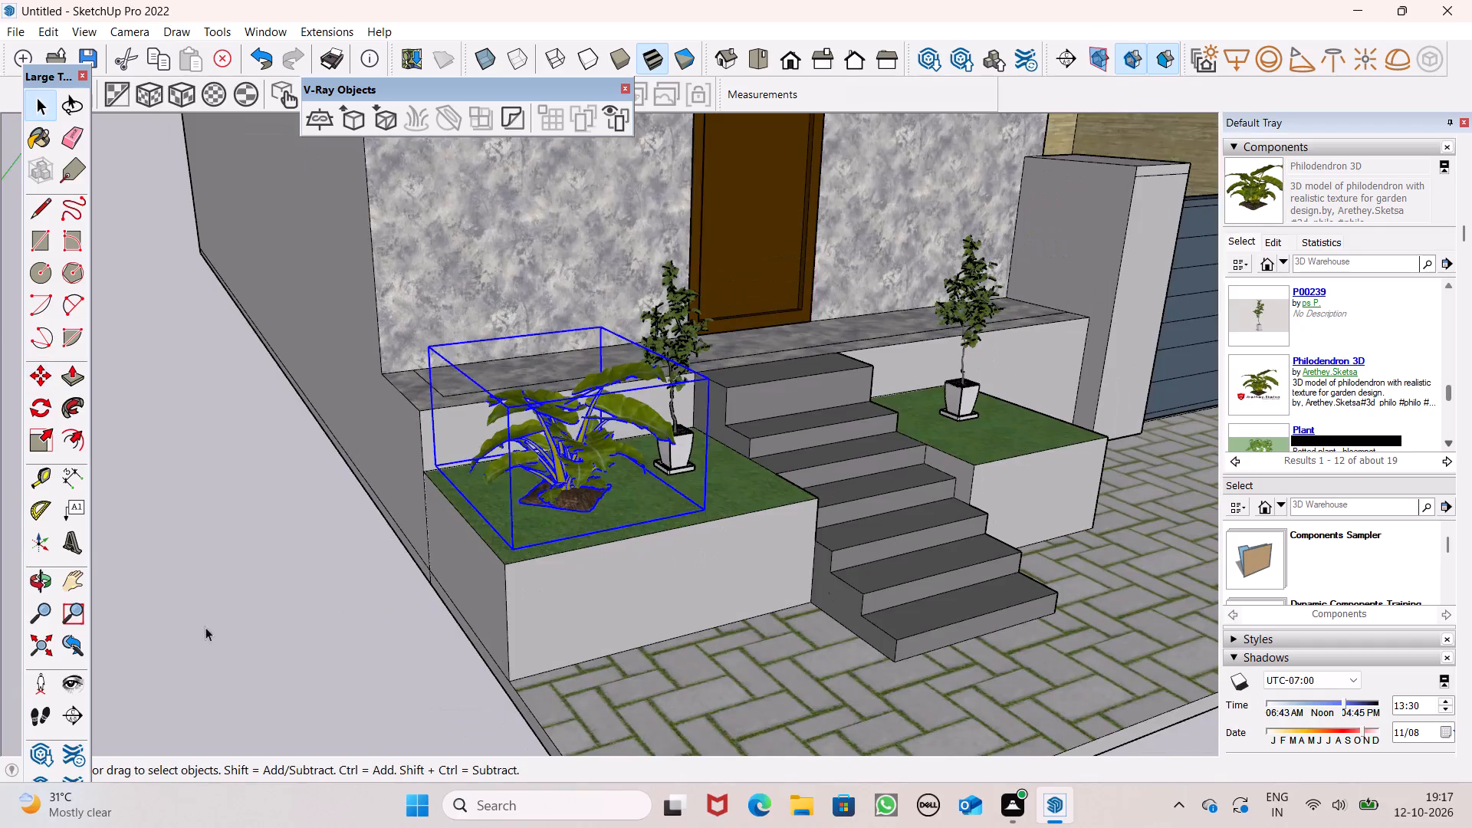
click(195, 629)
Load the VASINHOS CONCRETO succulent pots component from the 3D Warehouse results, accepting the newer file version.
scroll(547, 485, down, 5)
middle_drag(709, 531, 551, 510)
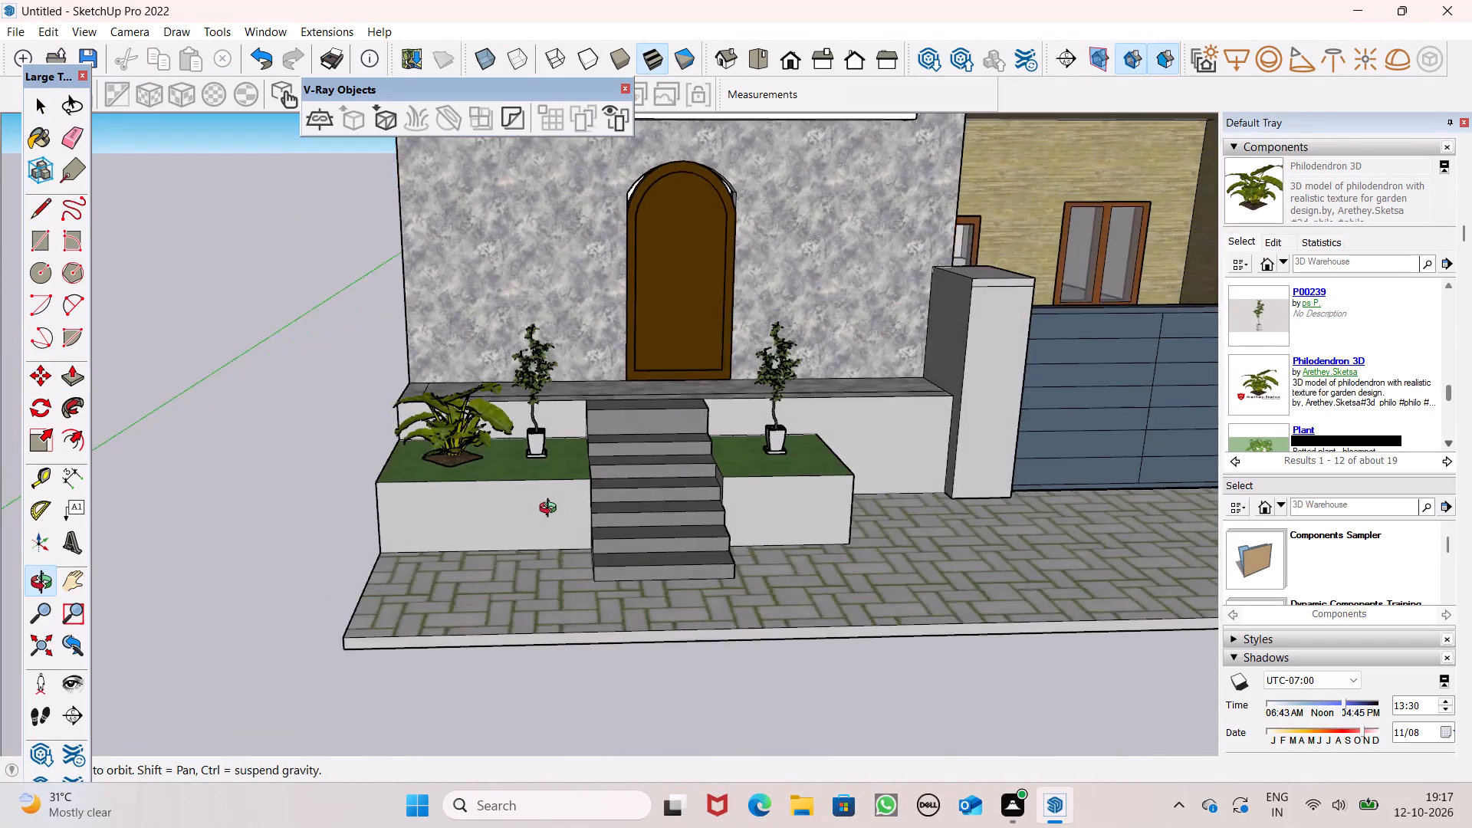
middle_drag(551, 510, 554, 511)
scroll(554, 511, up, 2)
scroll(904, 432, down, 3)
scroll(915, 416, up, 5)
scroll(905, 434, down, 5)
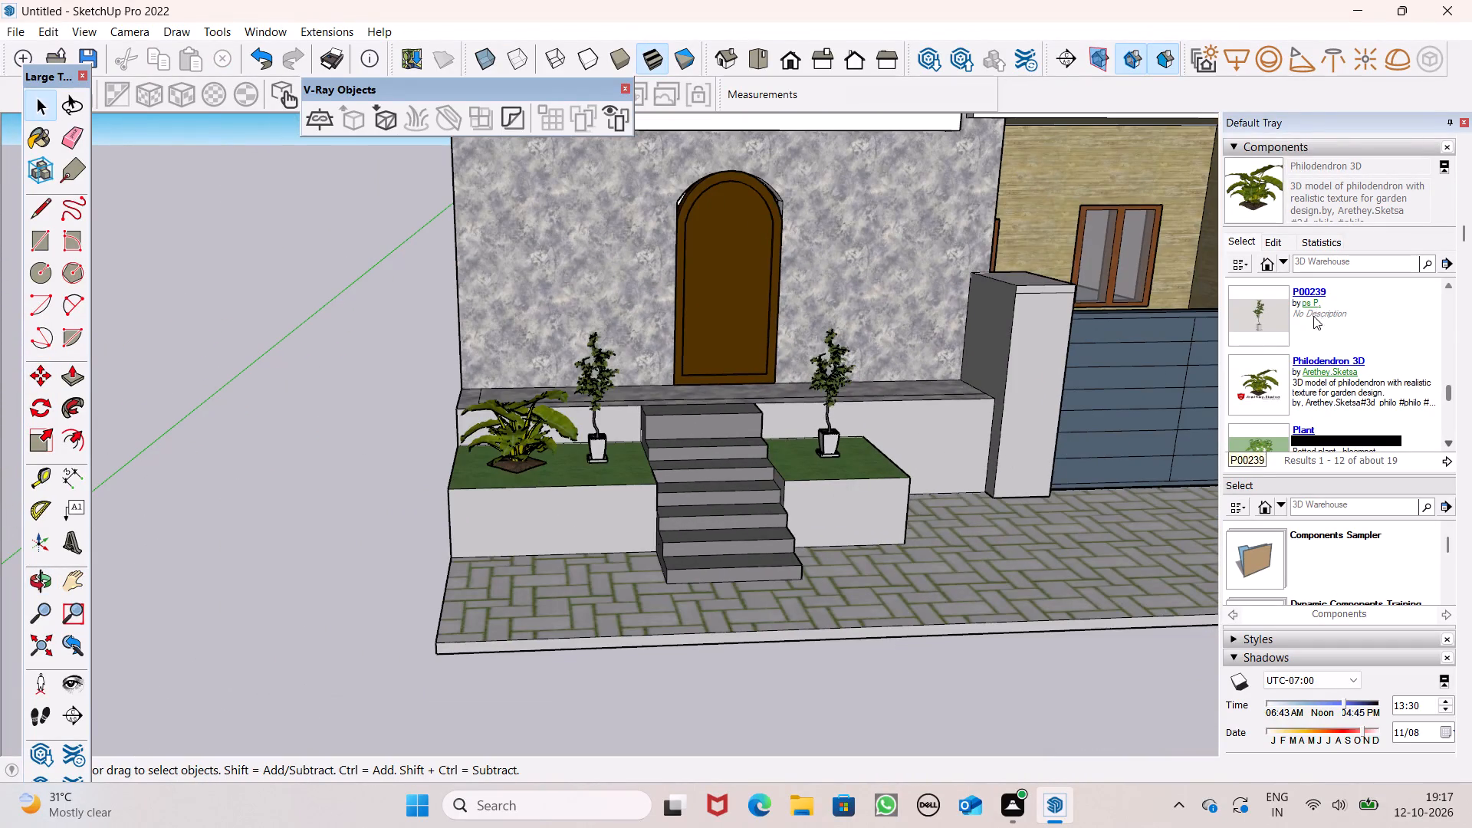
scroll(1313, 317, down, 2)
scroll(1272, 389, down, 1)
click(1268, 317)
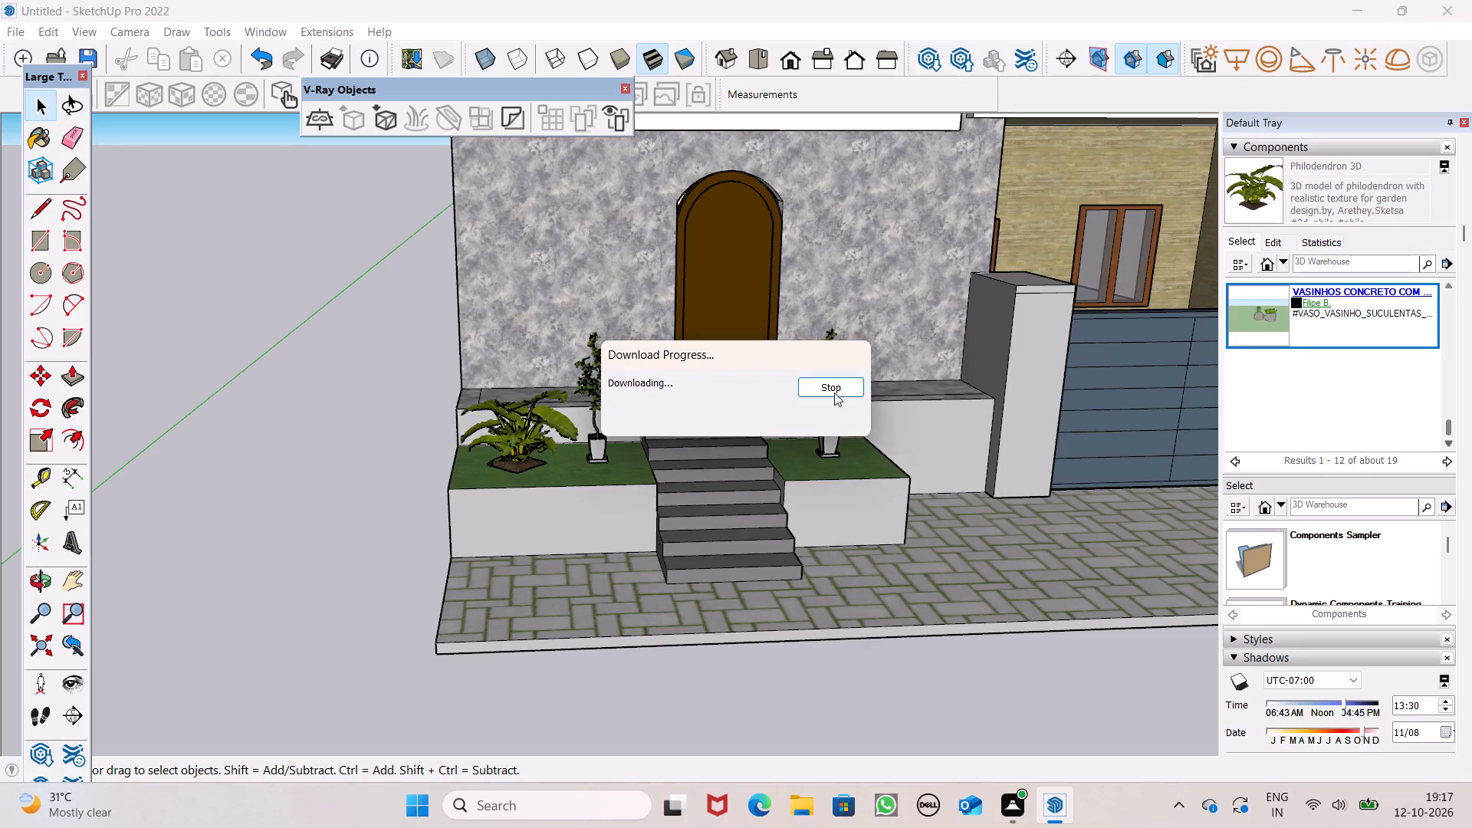
click(834, 390)
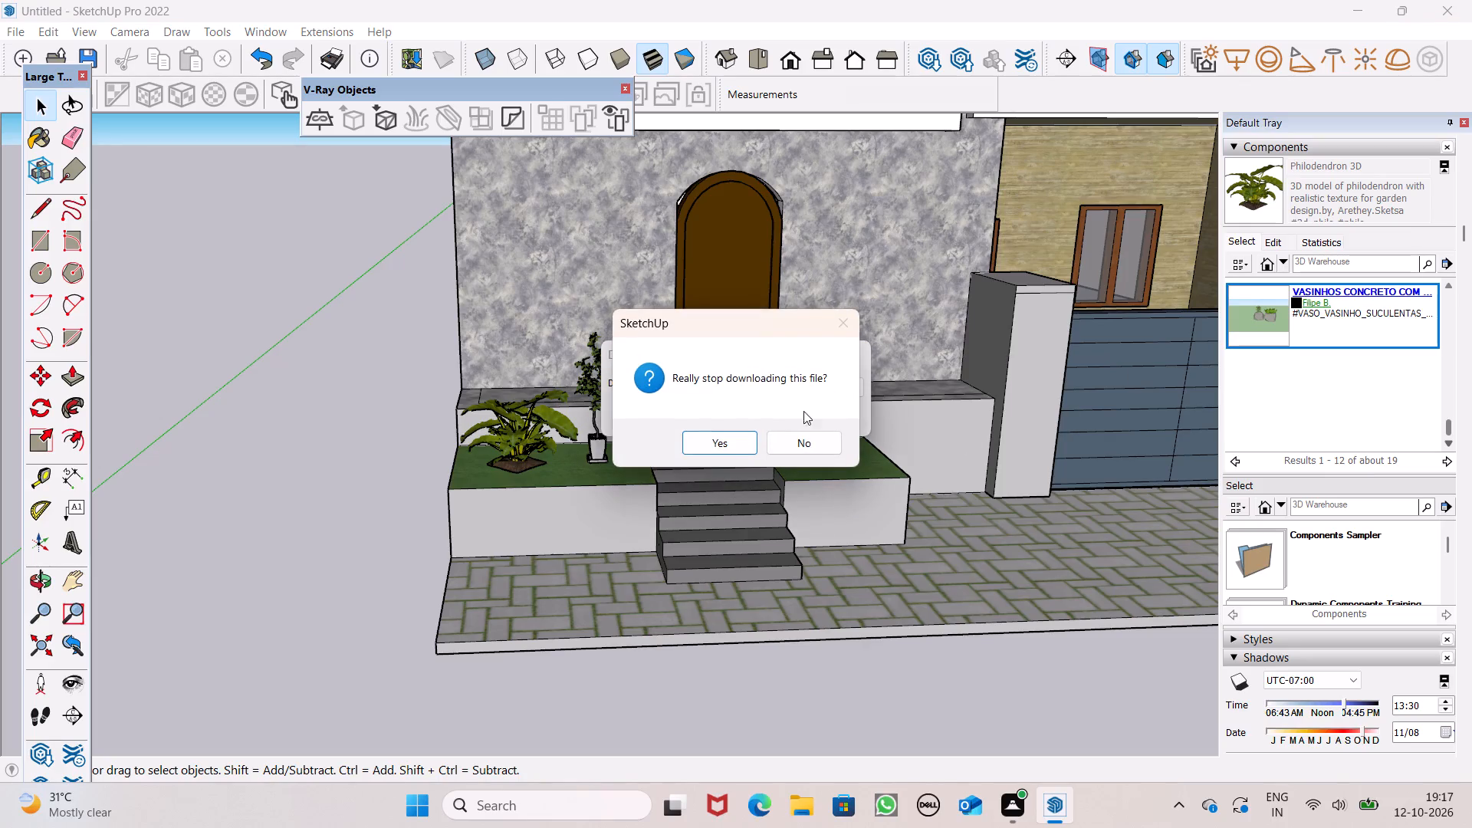
click(864, 652)
click(831, 451)
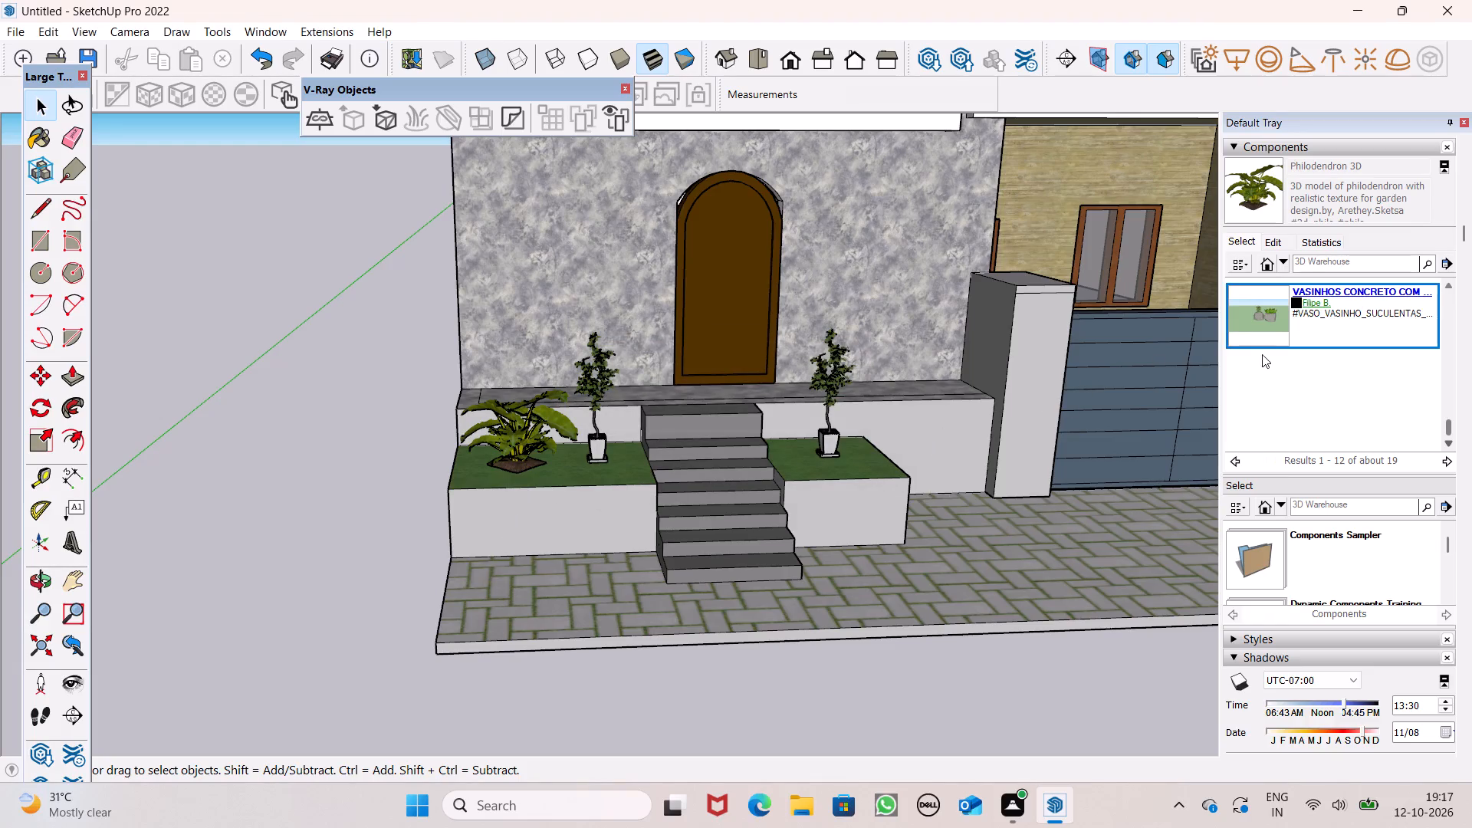
click(1272, 331)
click(882, 469)
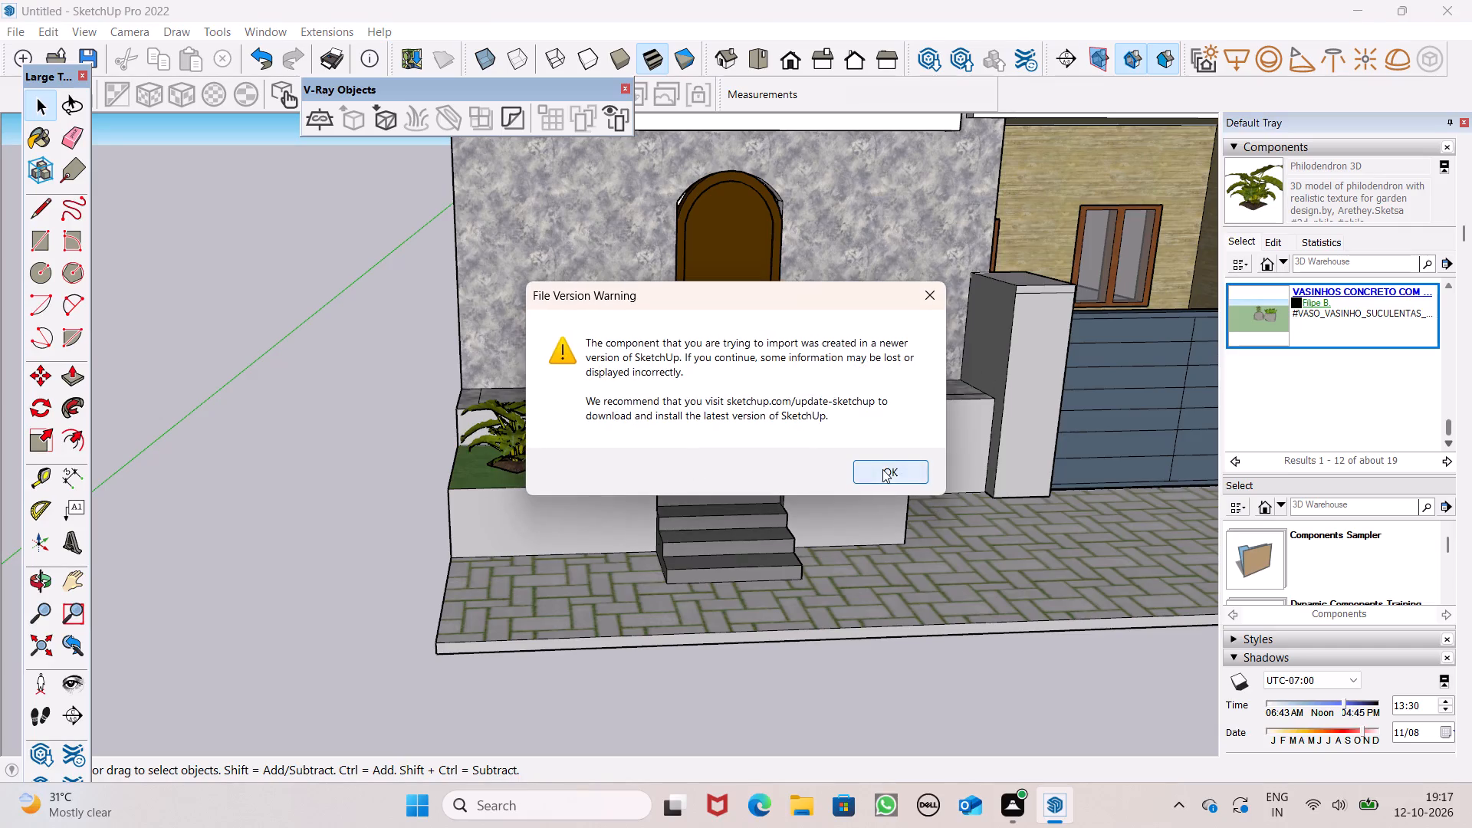
Place the loaded succulent pots component on the porch ledge between the door and the gate pillar.
scroll(844, 462, up, 6)
middle_drag(866, 472, 881, 476)
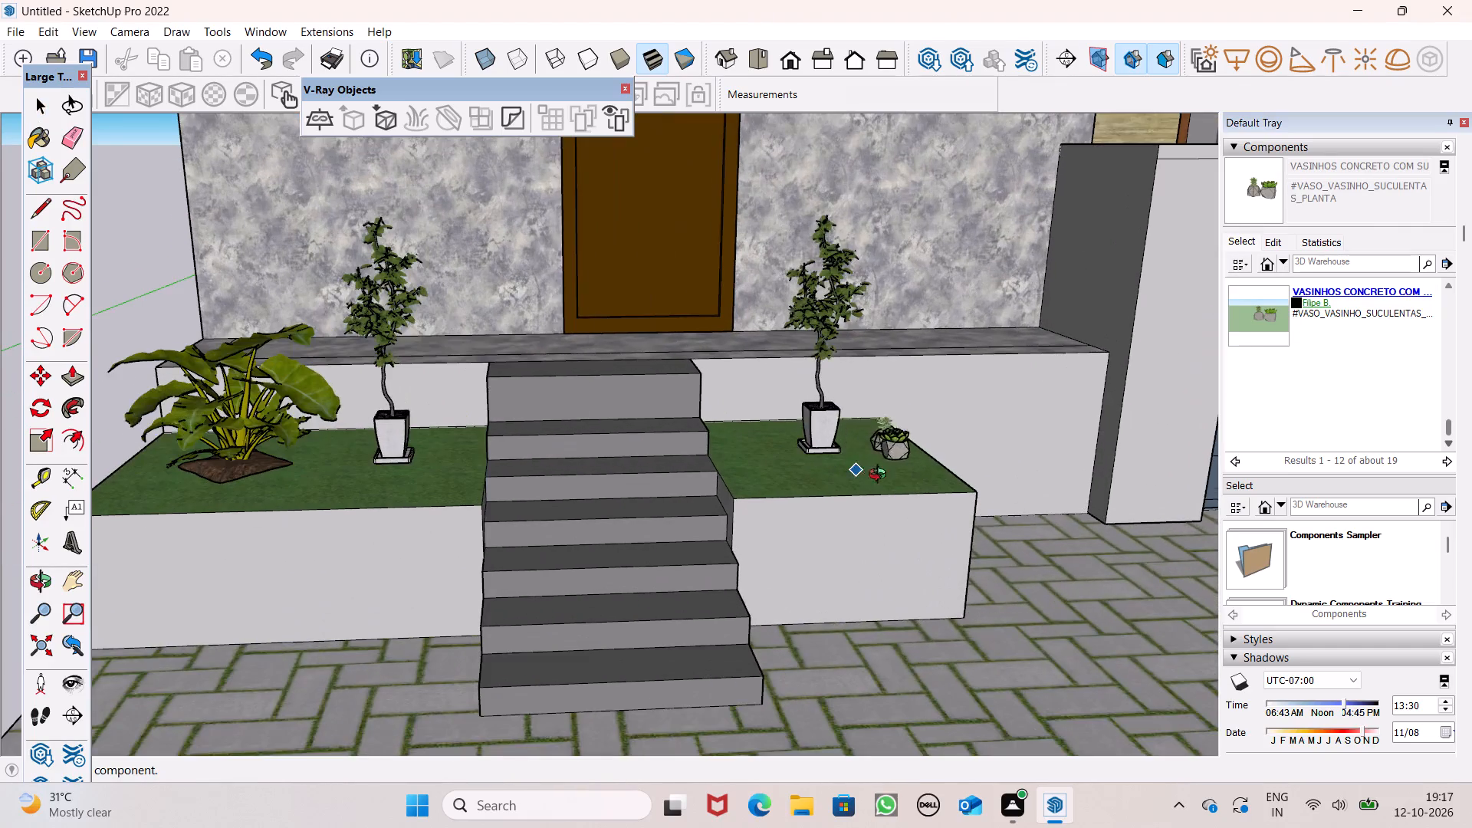
middle_drag(881, 476, 706, 560)
scroll(688, 512, down, 4)
scroll(841, 456, up, 5)
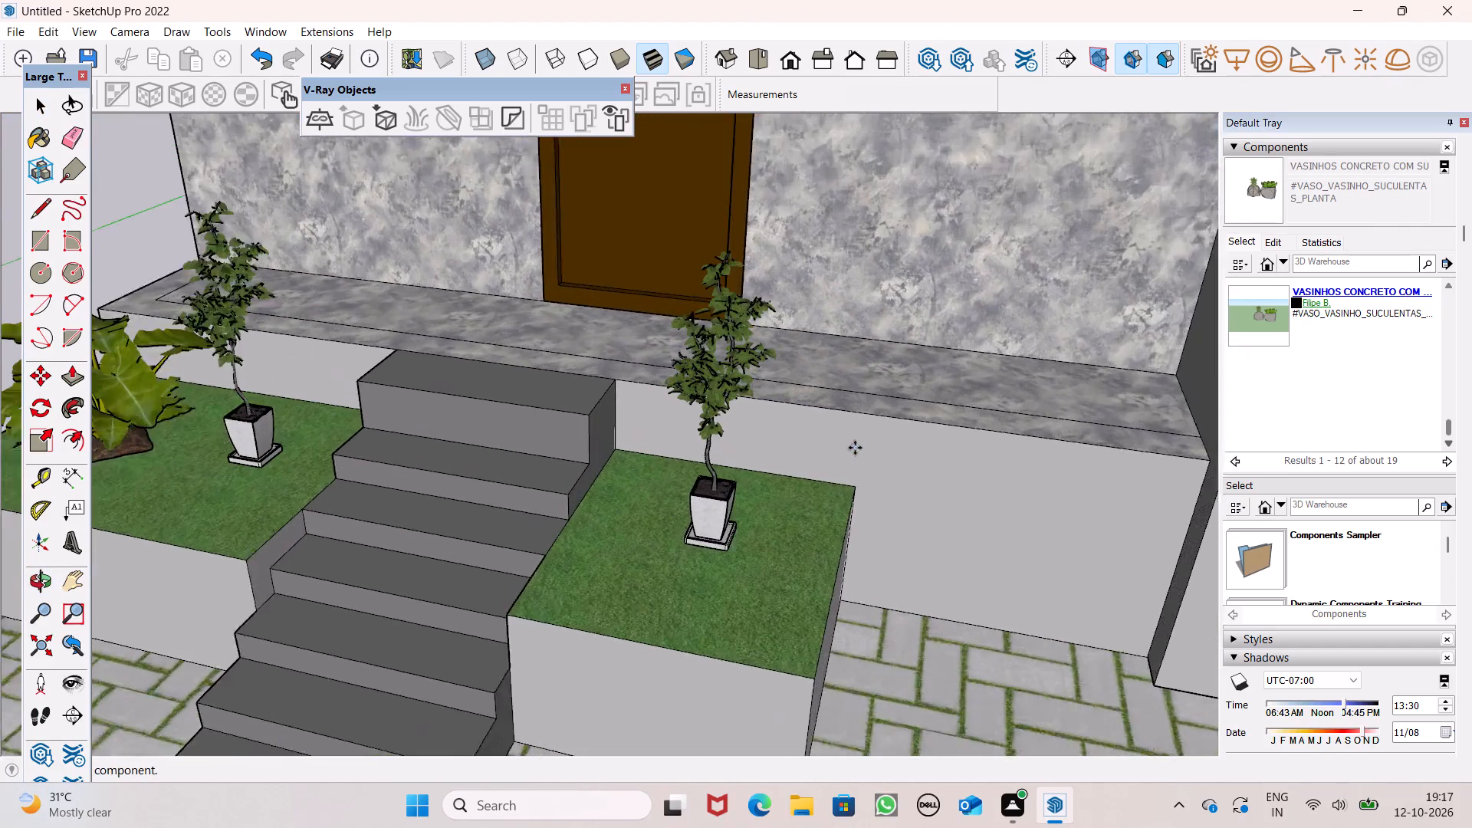
scroll(855, 448, up, 2)
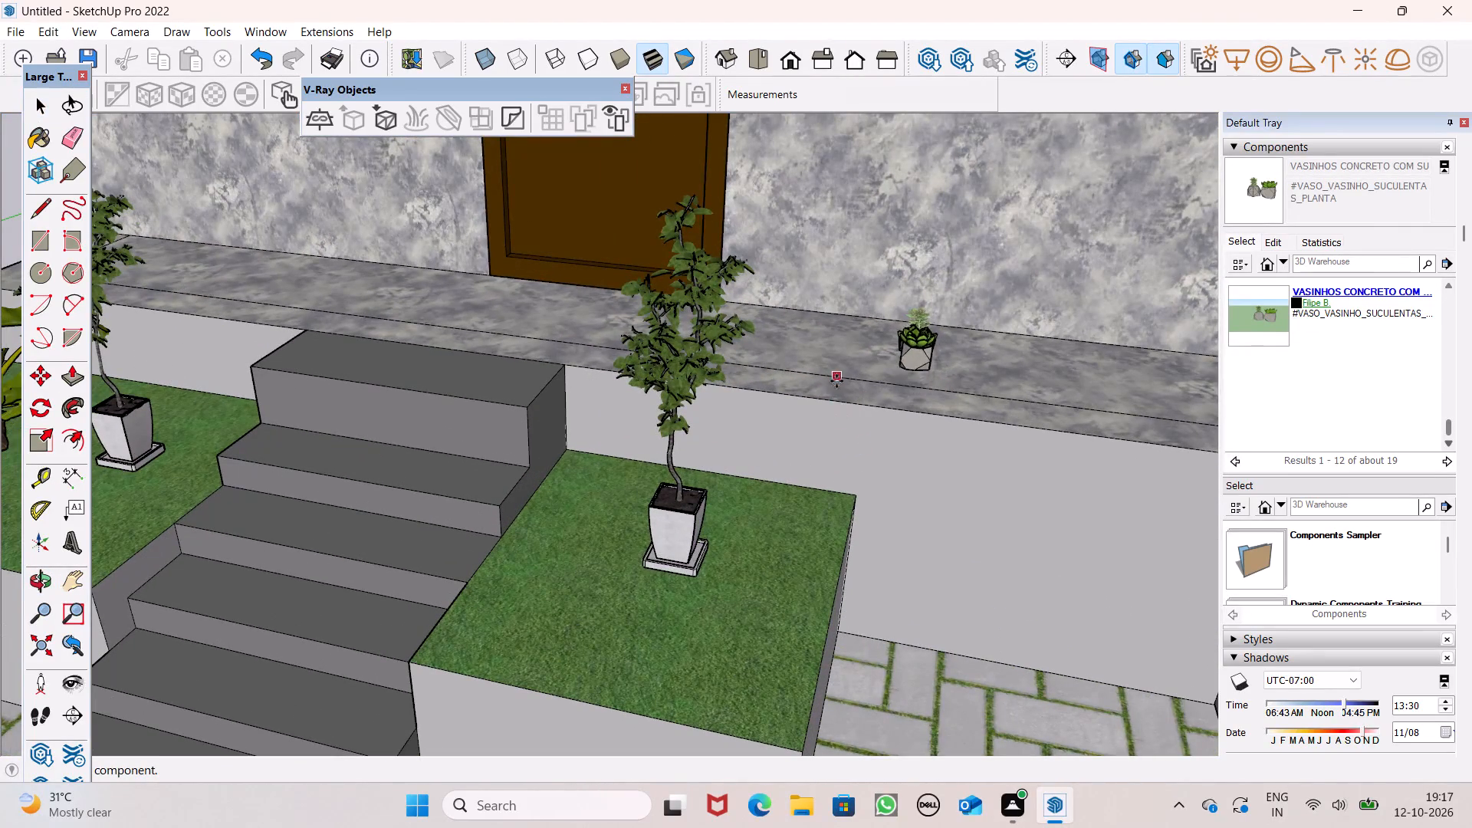
click(840, 380)
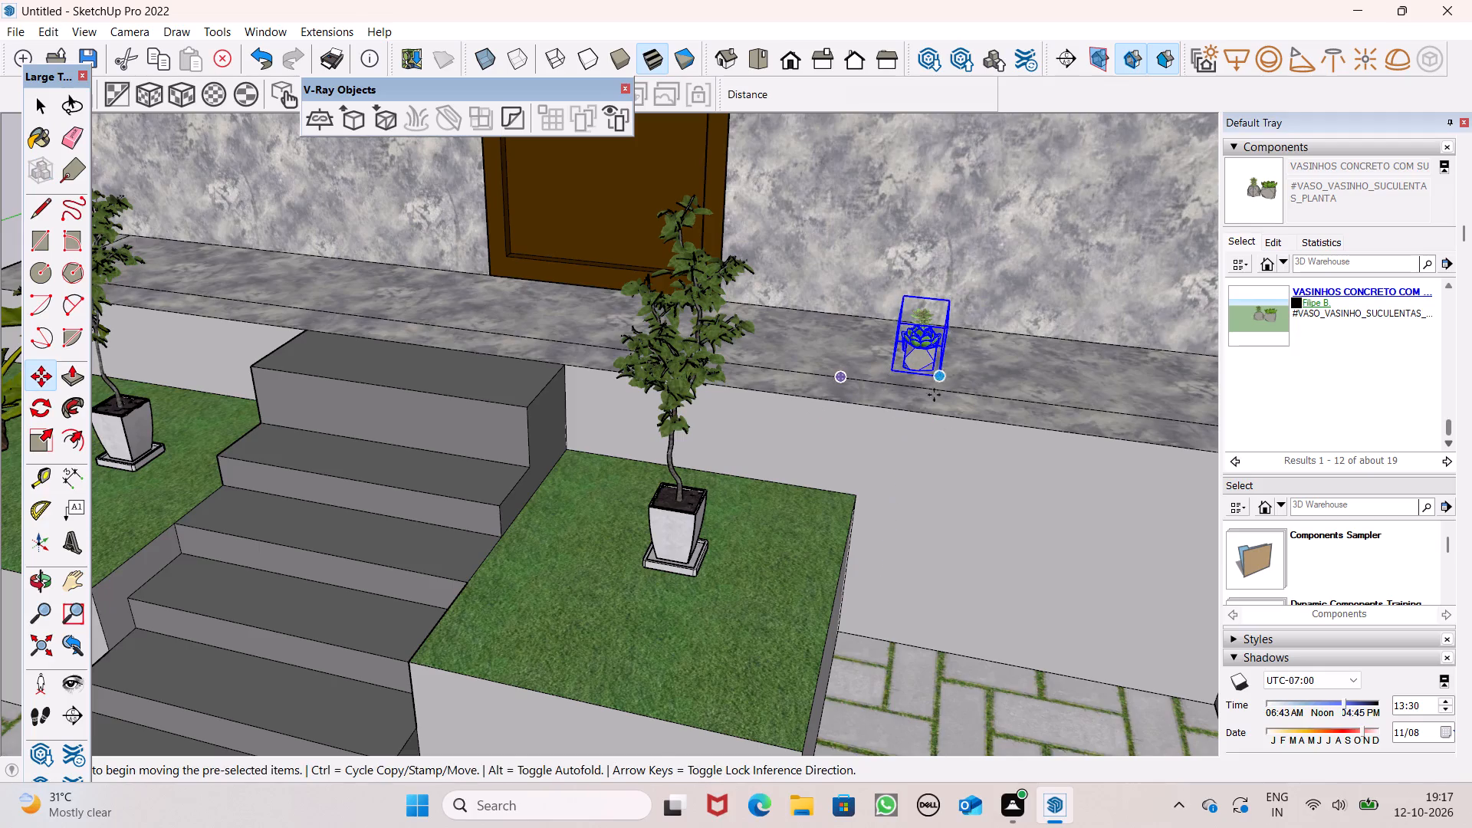
Move the succulent pots to the ledge's front edge, finishing with a shift of about 4" back onto the ledge.
key(m)
key(Return)
drag(941, 379, 936, 414)
scroll(879, 380, down, 8)
scroll(1004, 371, up, 3)
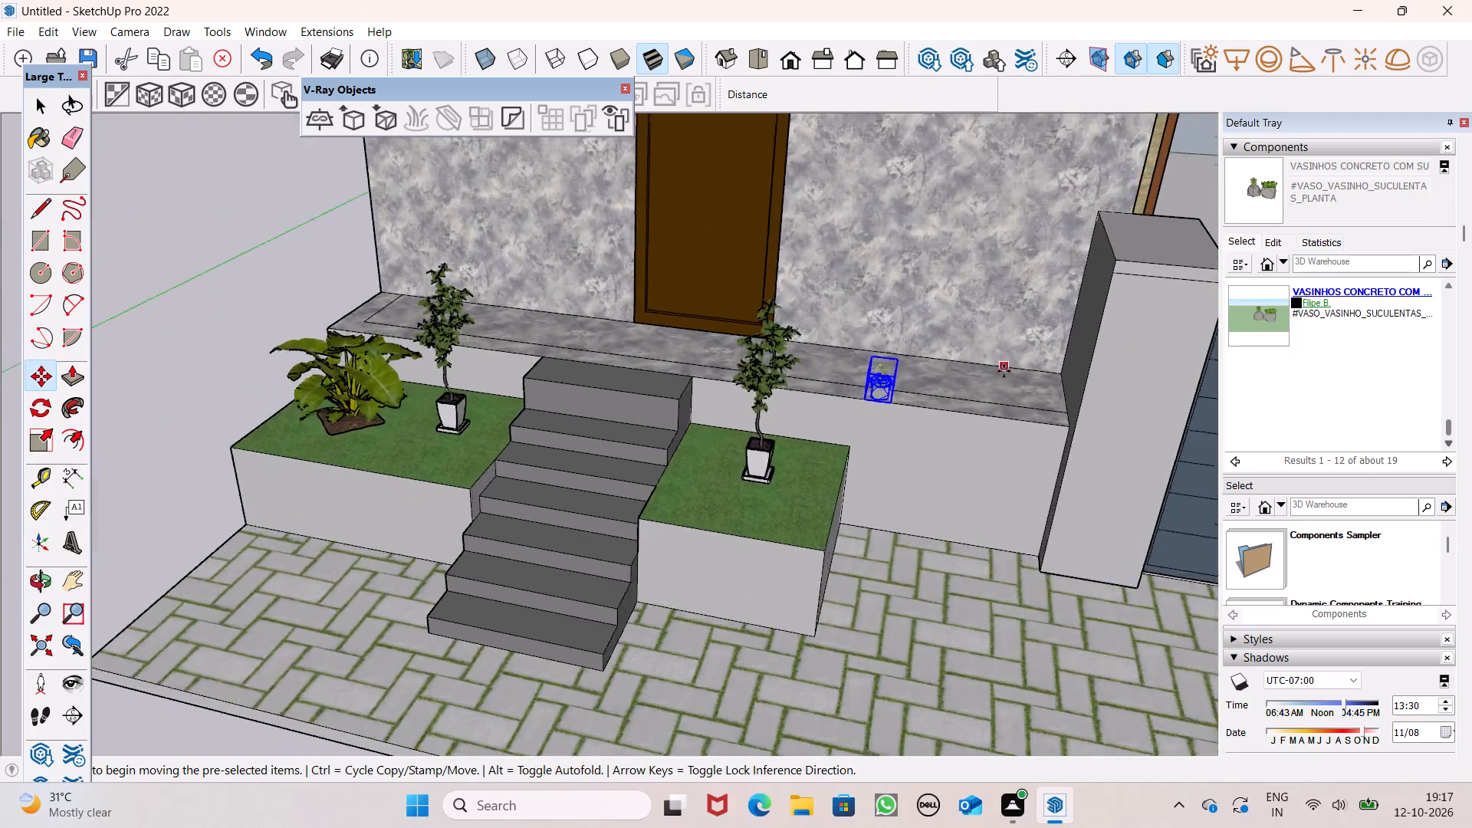
scroll(1004, 371, up, 4)
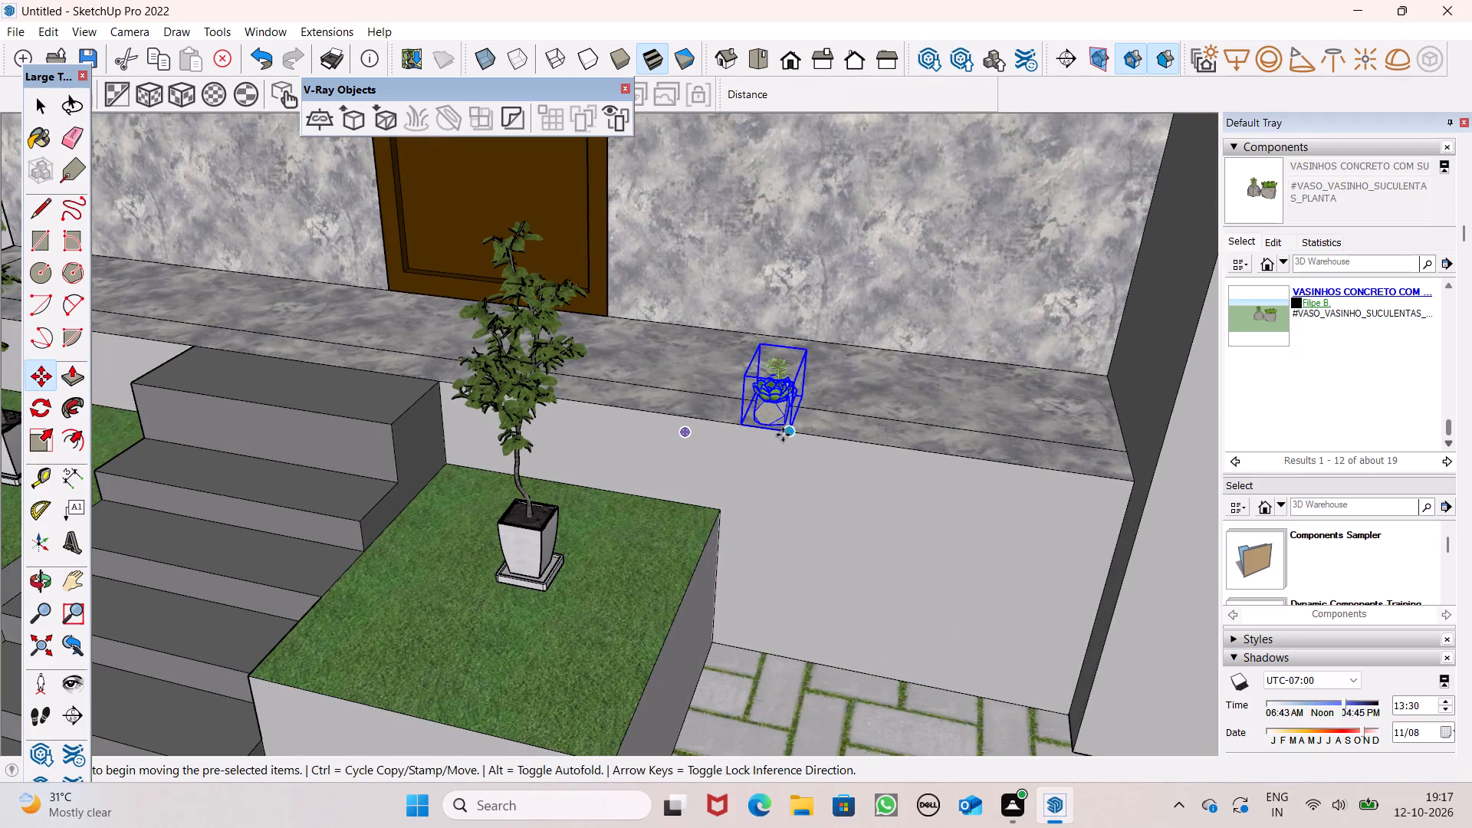
drag(783, 435, 795, 421)
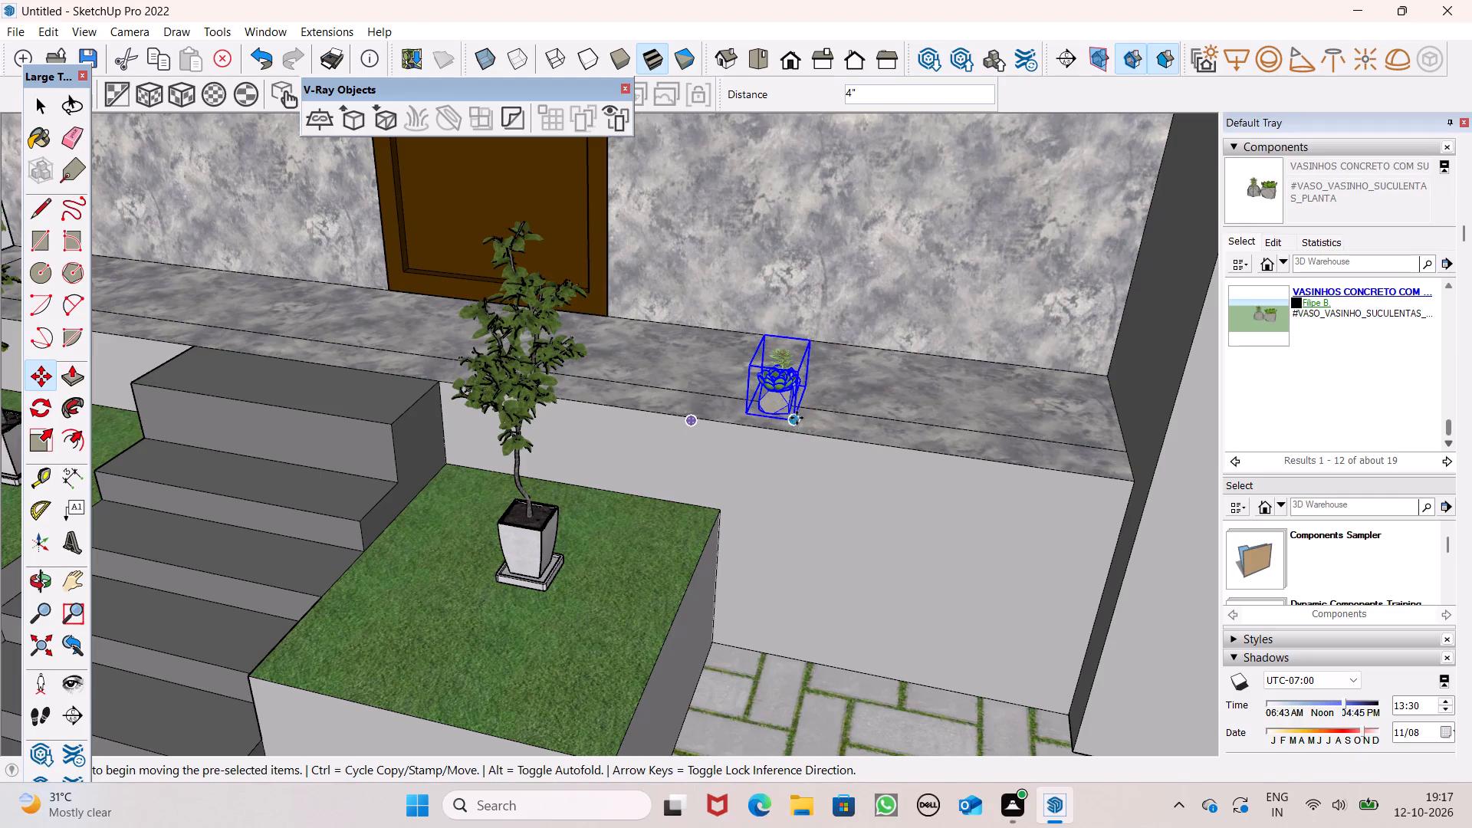
Copy the succulent pots five times along the ledge towards the gate pillar, about 9" apart, and deselect.
drag(797, 418, 846, 420)
drag(845, 422, 893, 429)
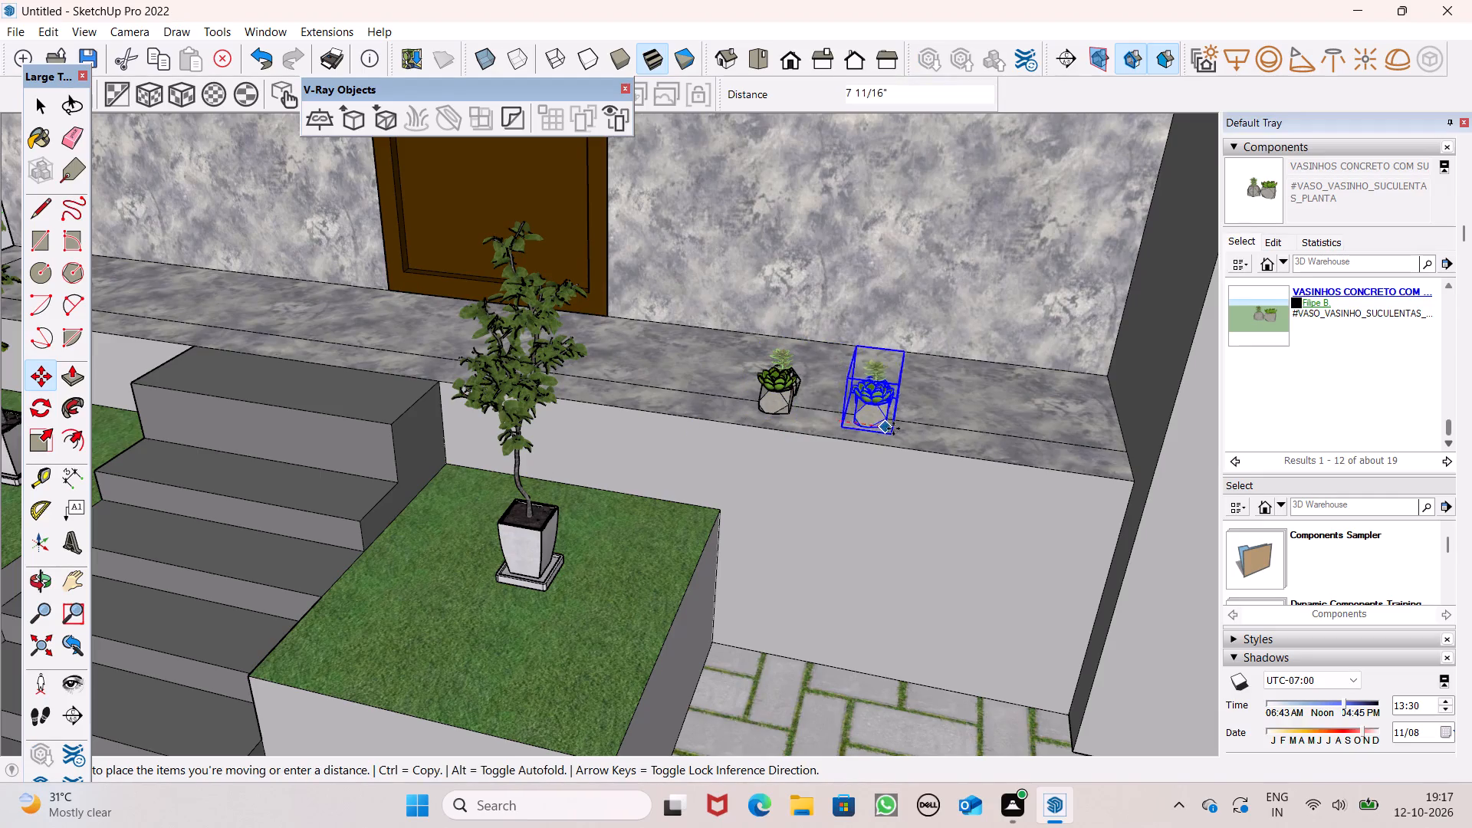
drag(893, 429, 897, 431)
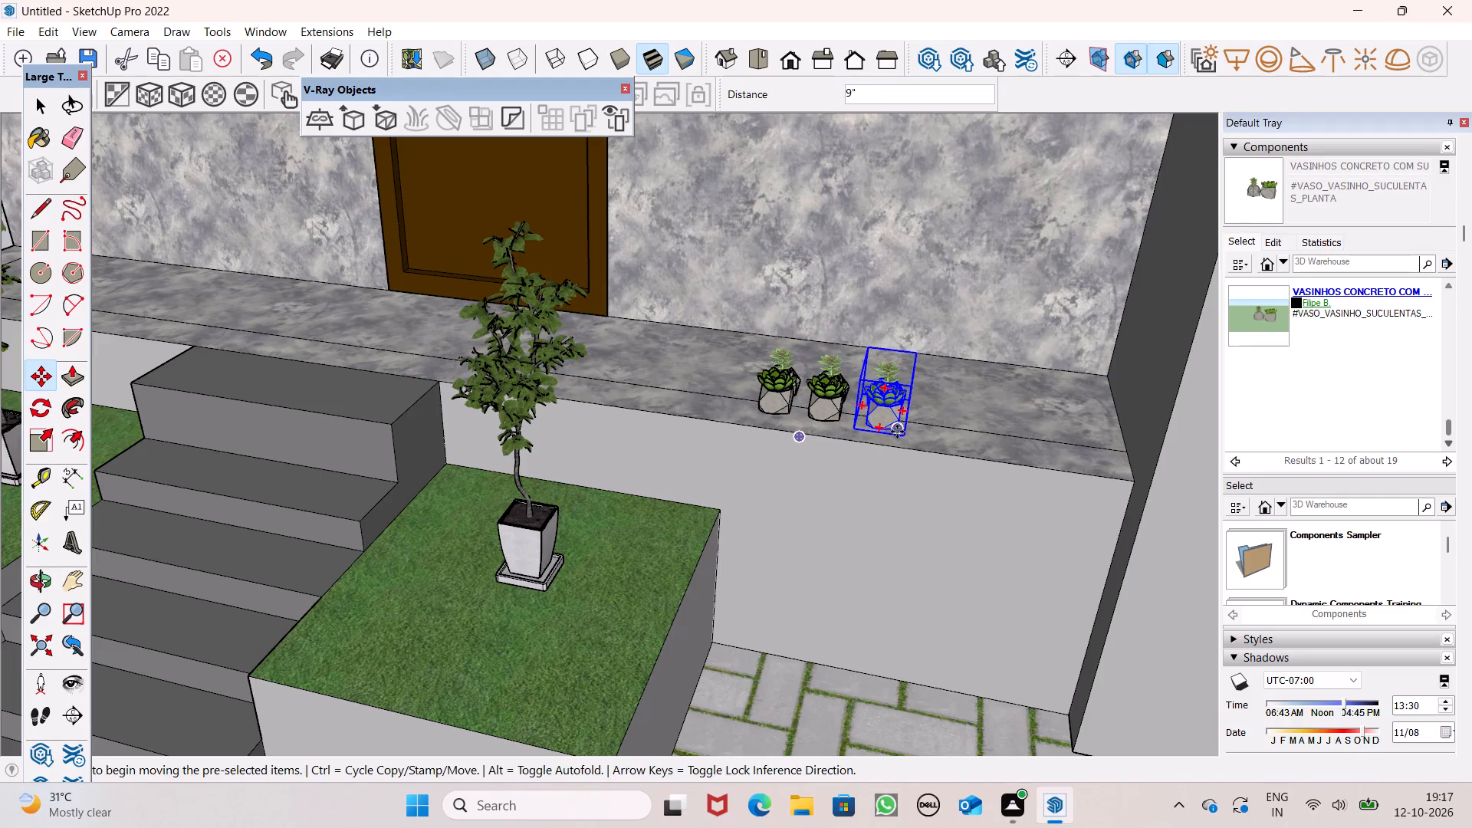
drag(900, 432, 959, 437)
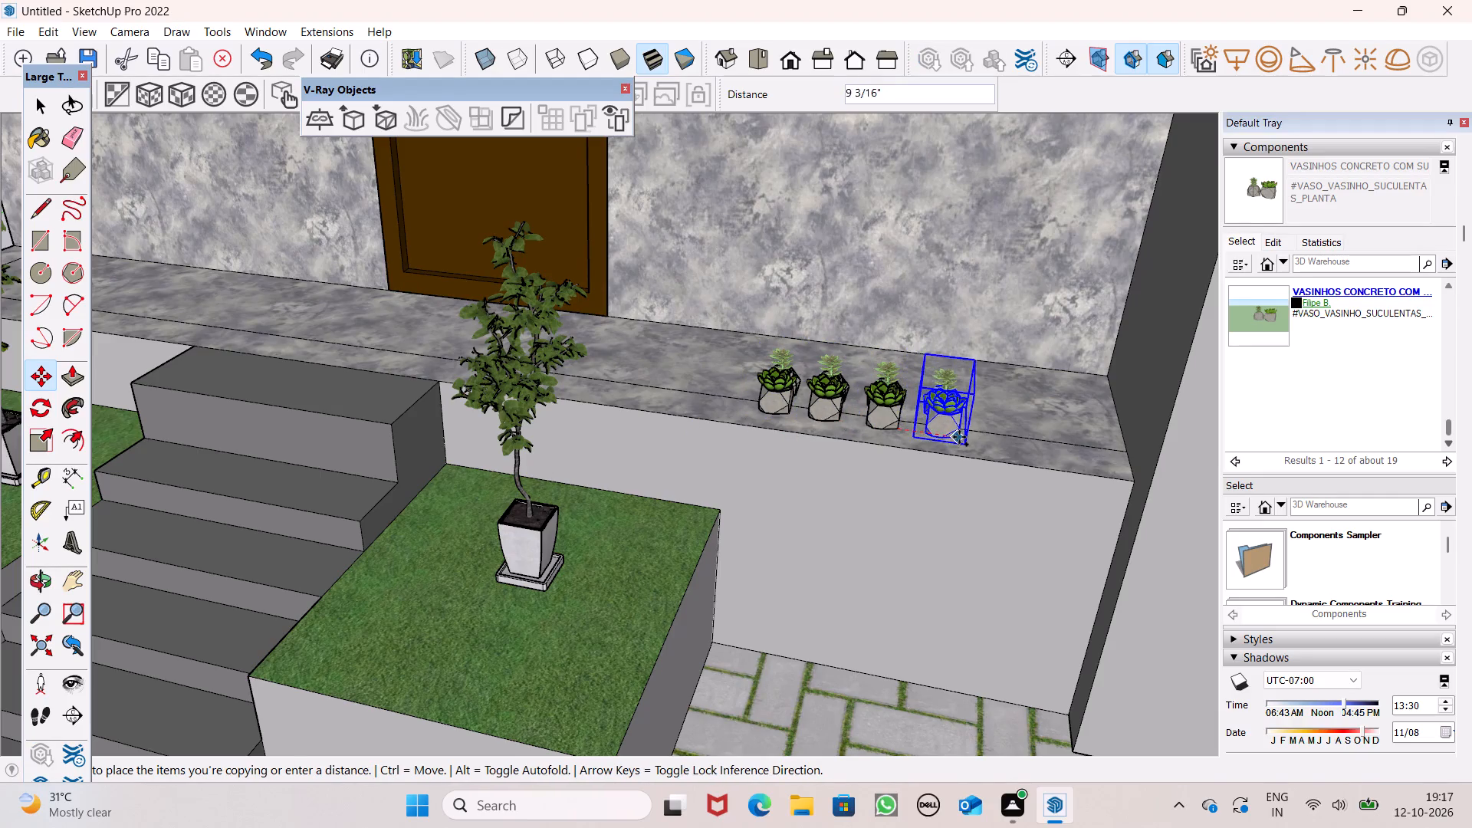
drag(959, 437, 958, 439)
drag(958, 440, 1011, 453)
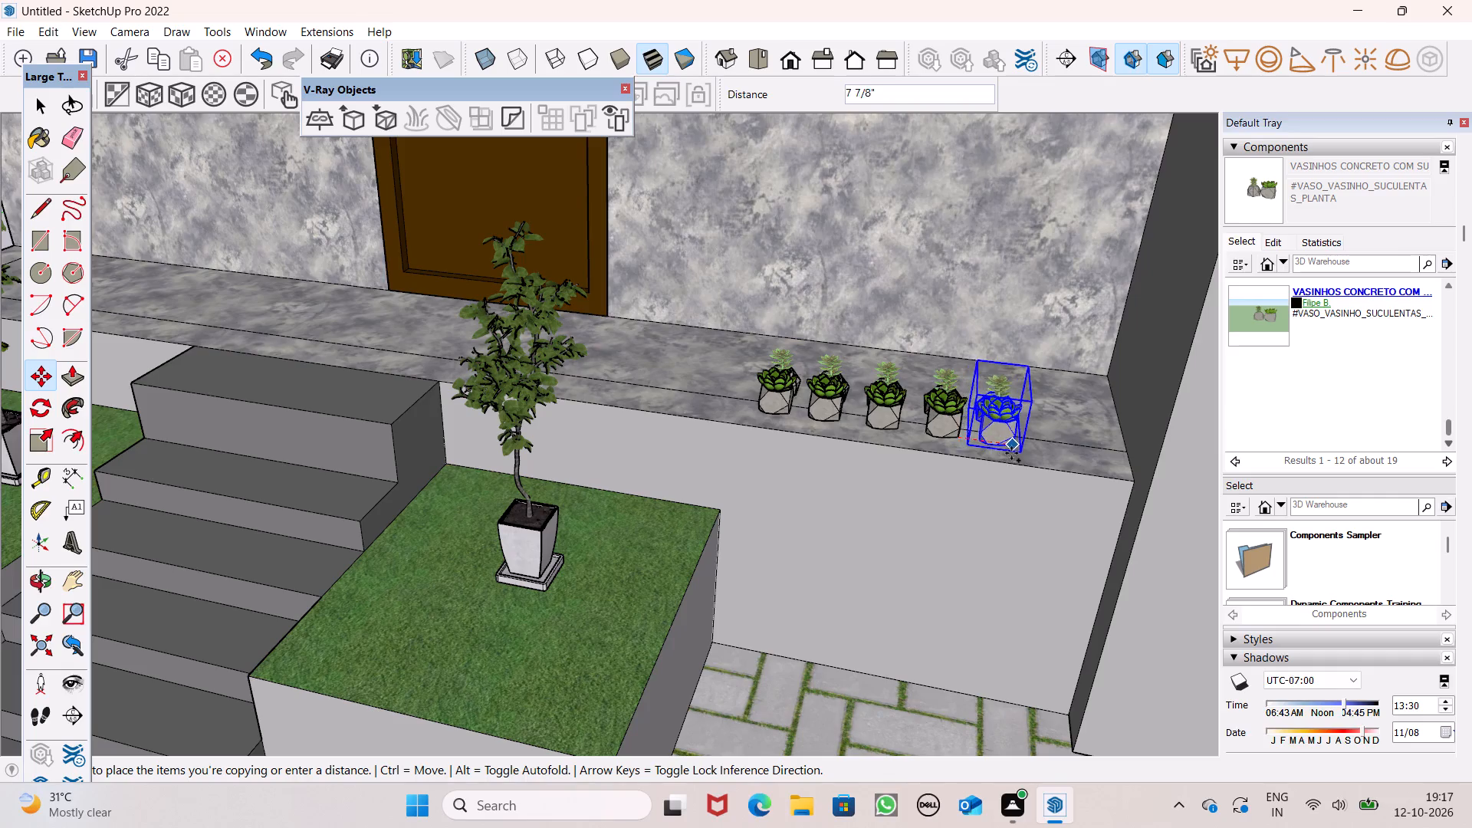
drag(1011, 453, 1027, 455)
drag(1027, 456, 1040, 459)
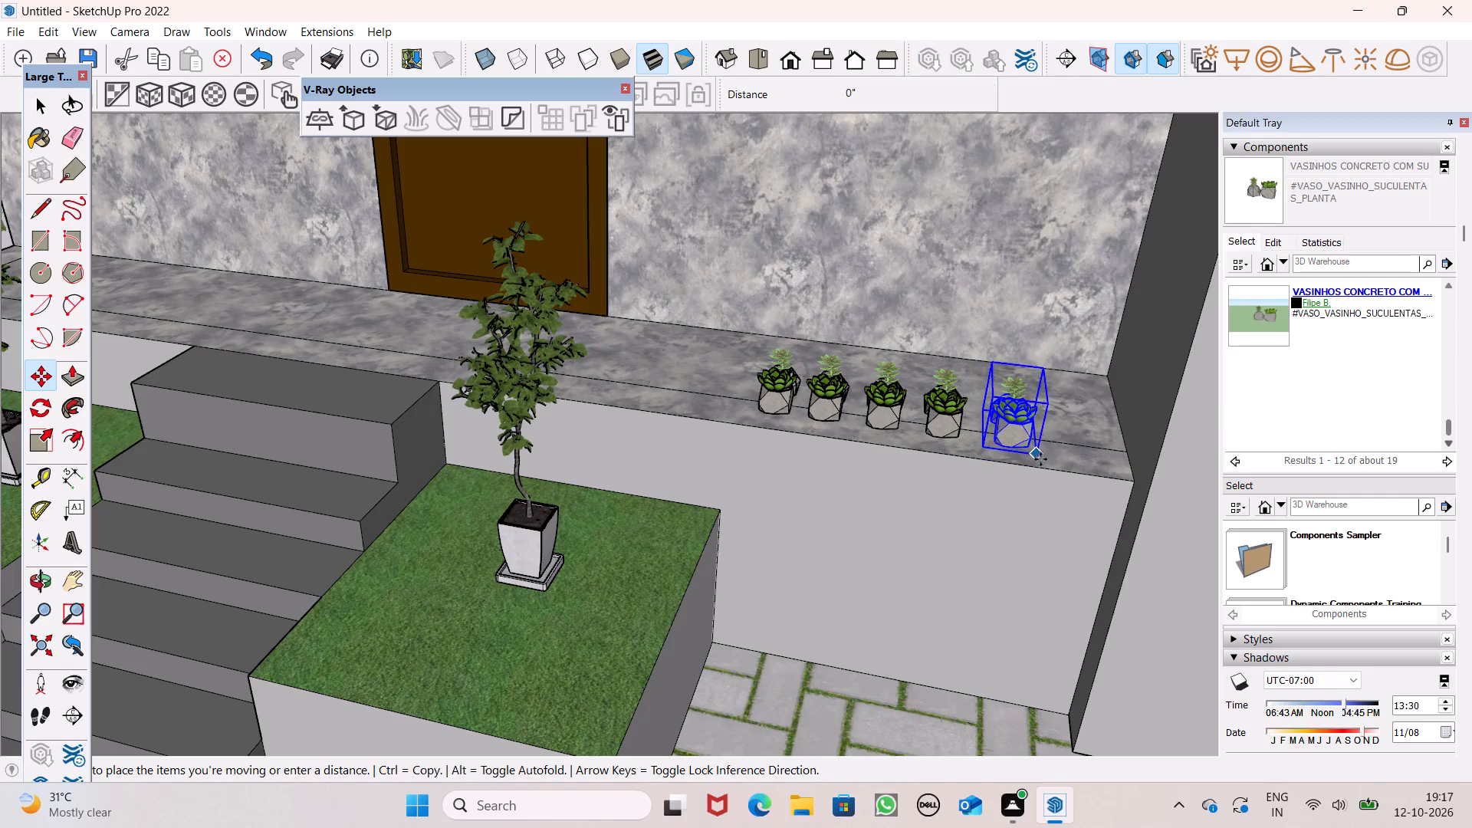
drag(1040, 459, 1111, 468)
scroll(1068, 462, down, 7)
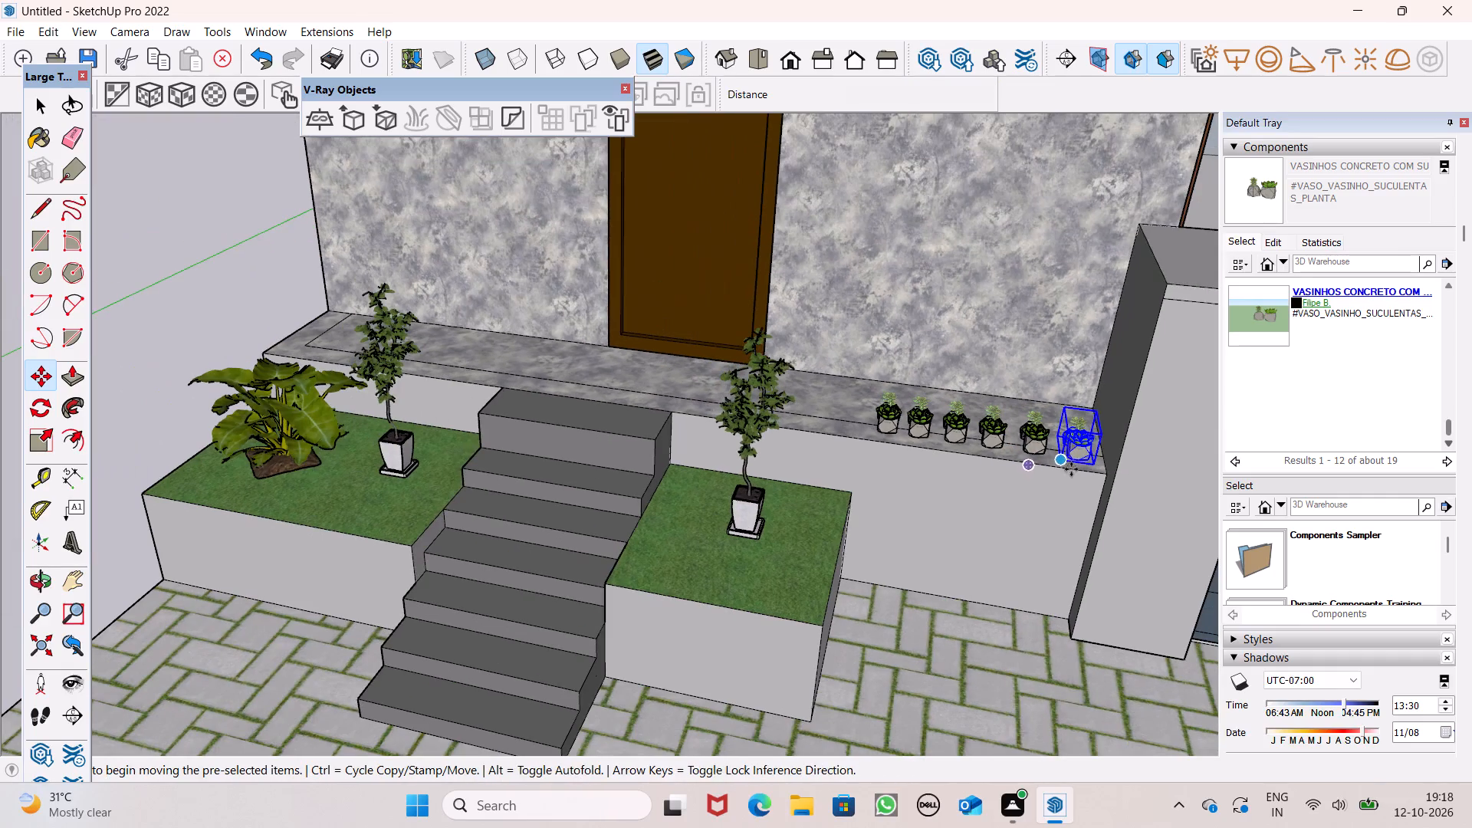
key(space)
scroll(1035, 459, down, 4)
click(307, 328)
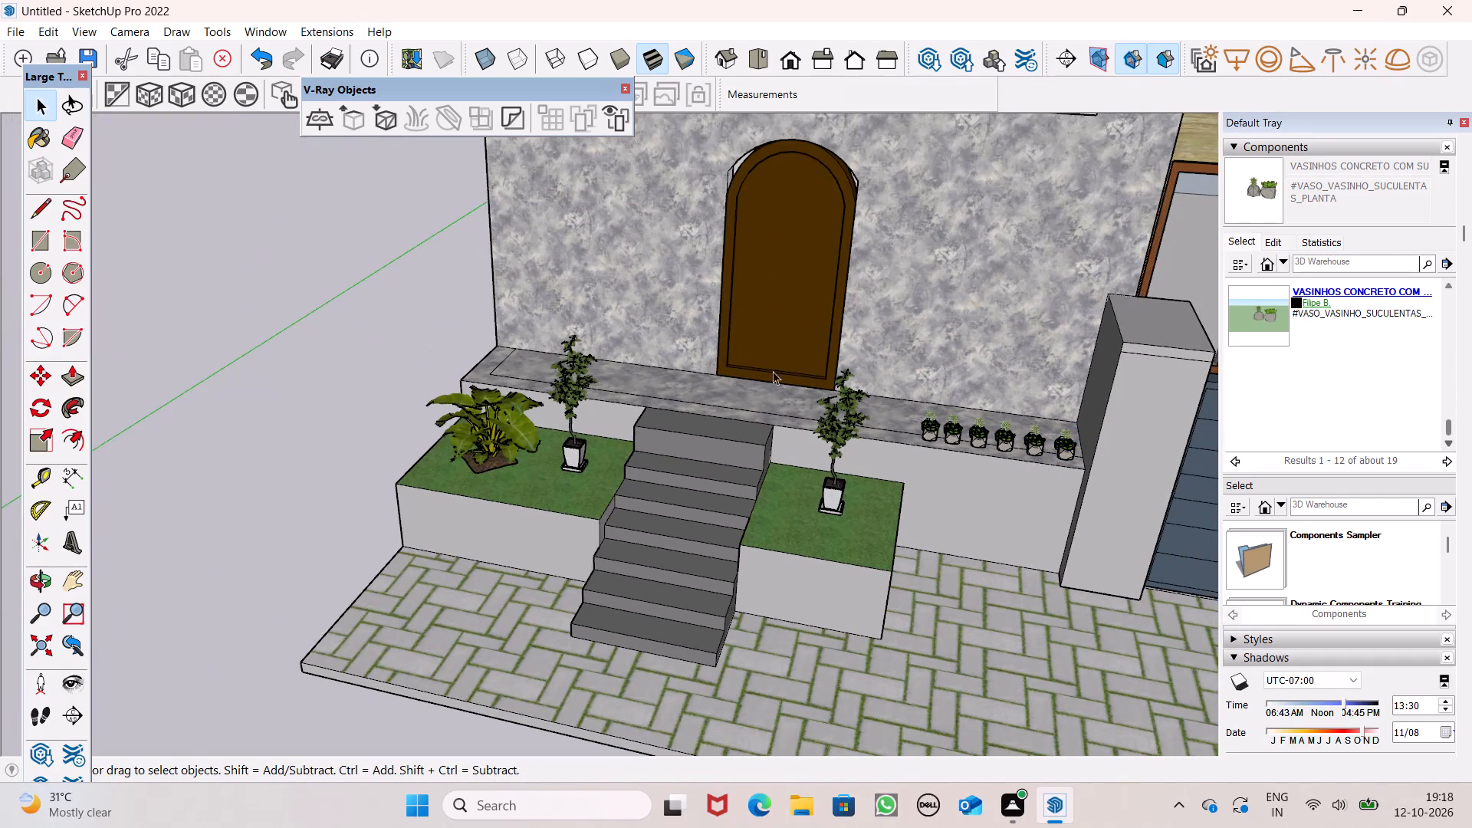
Copy the succulent pots nearest the door about 15' 8" to the ledge's far end, behind the philodendron.
scroll(1097, 452, up, 1)
scroll(1115, 455, down, 1)
scroll(1115, 455, up, 3)
click(872, 420)
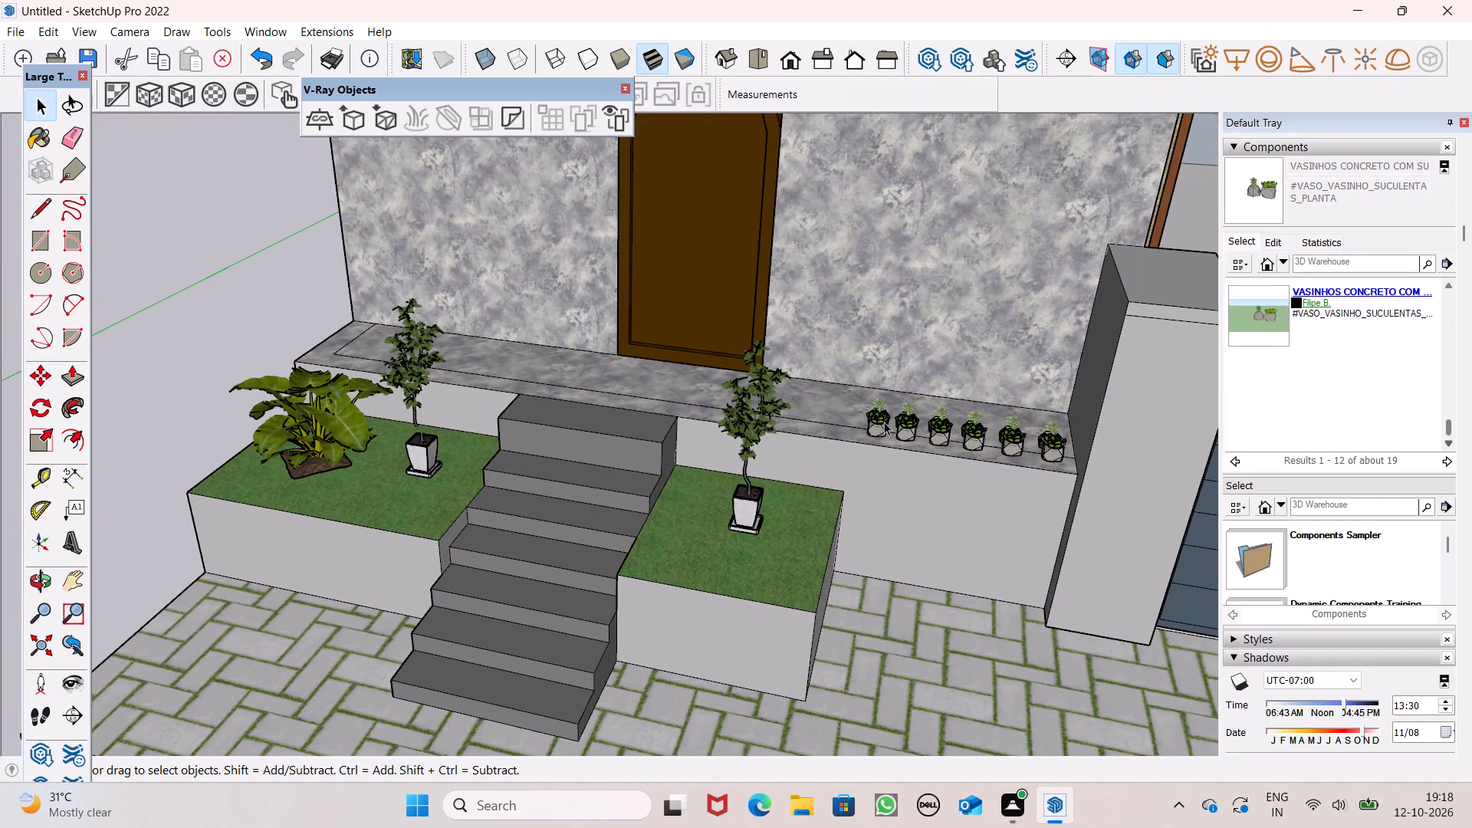
key(m)
key(Return)
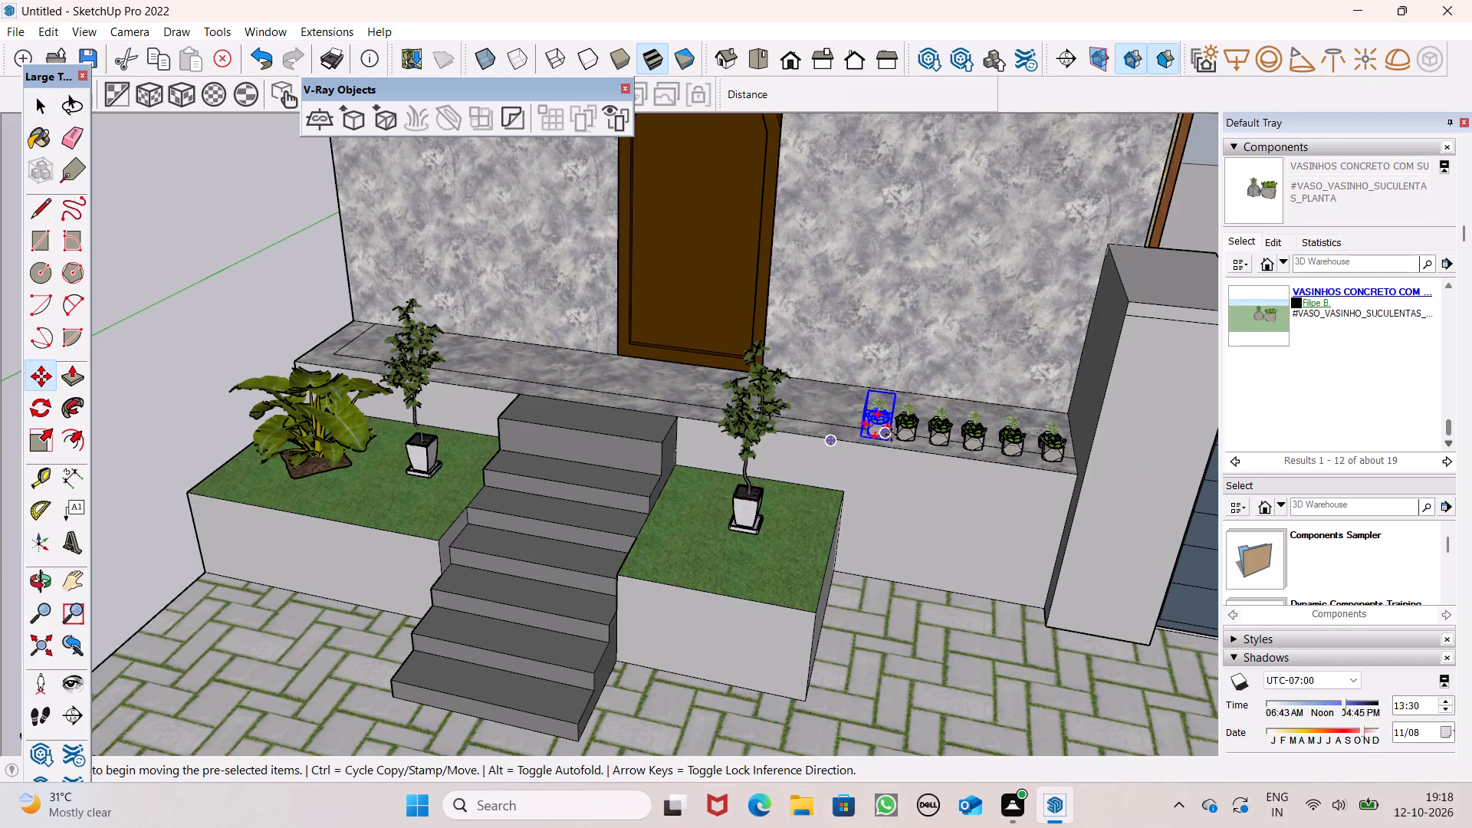
drag(884, 434, 340, 336)
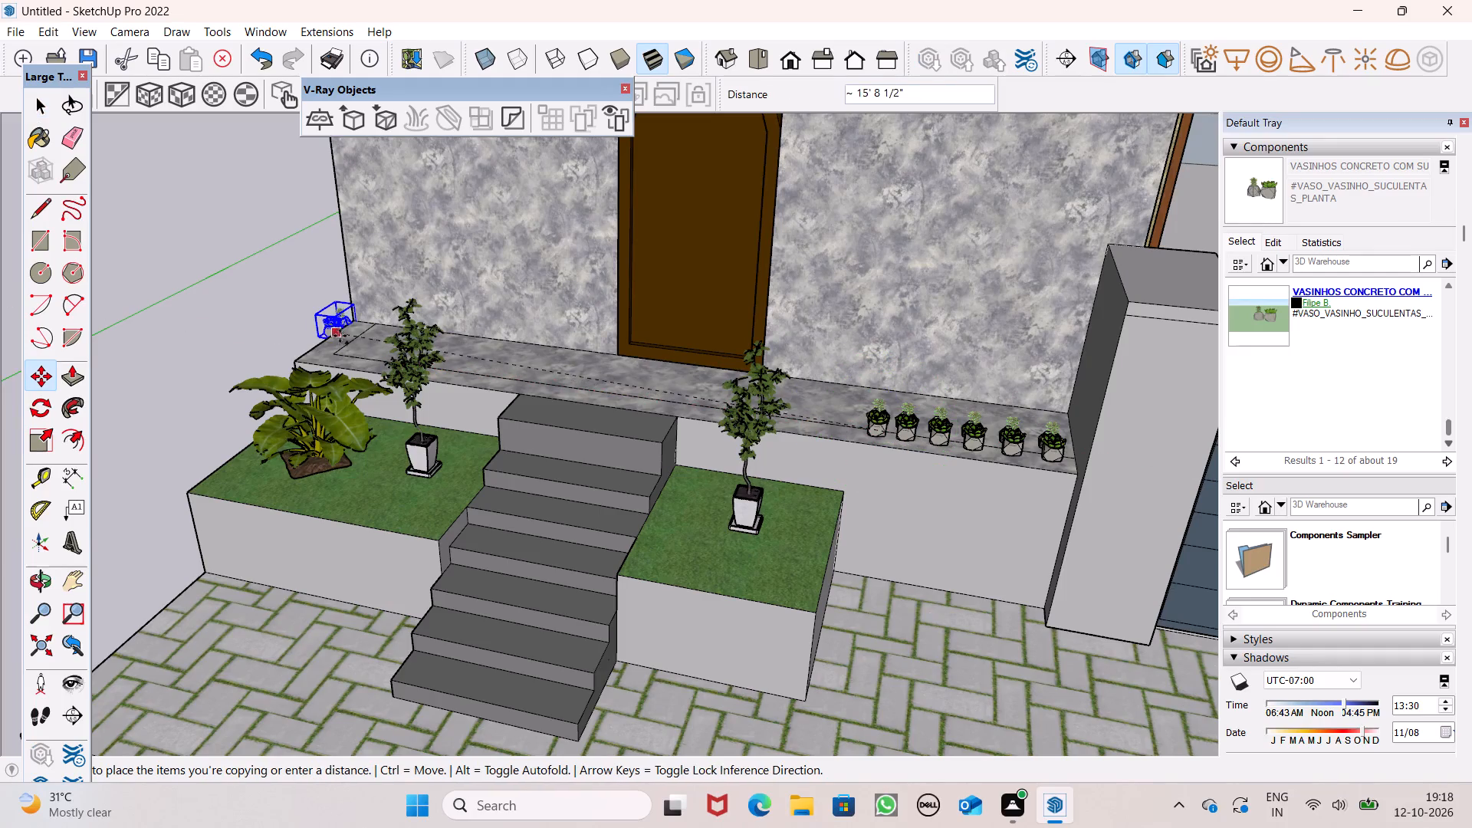
drag(340, 336, 345, 329)
Move the copied pots about 1' 4" so they stand on the ledge's end strip near the wall corner.
scroll(337, 334, up, 8)
middle_drag(362, 348, 379, 366)
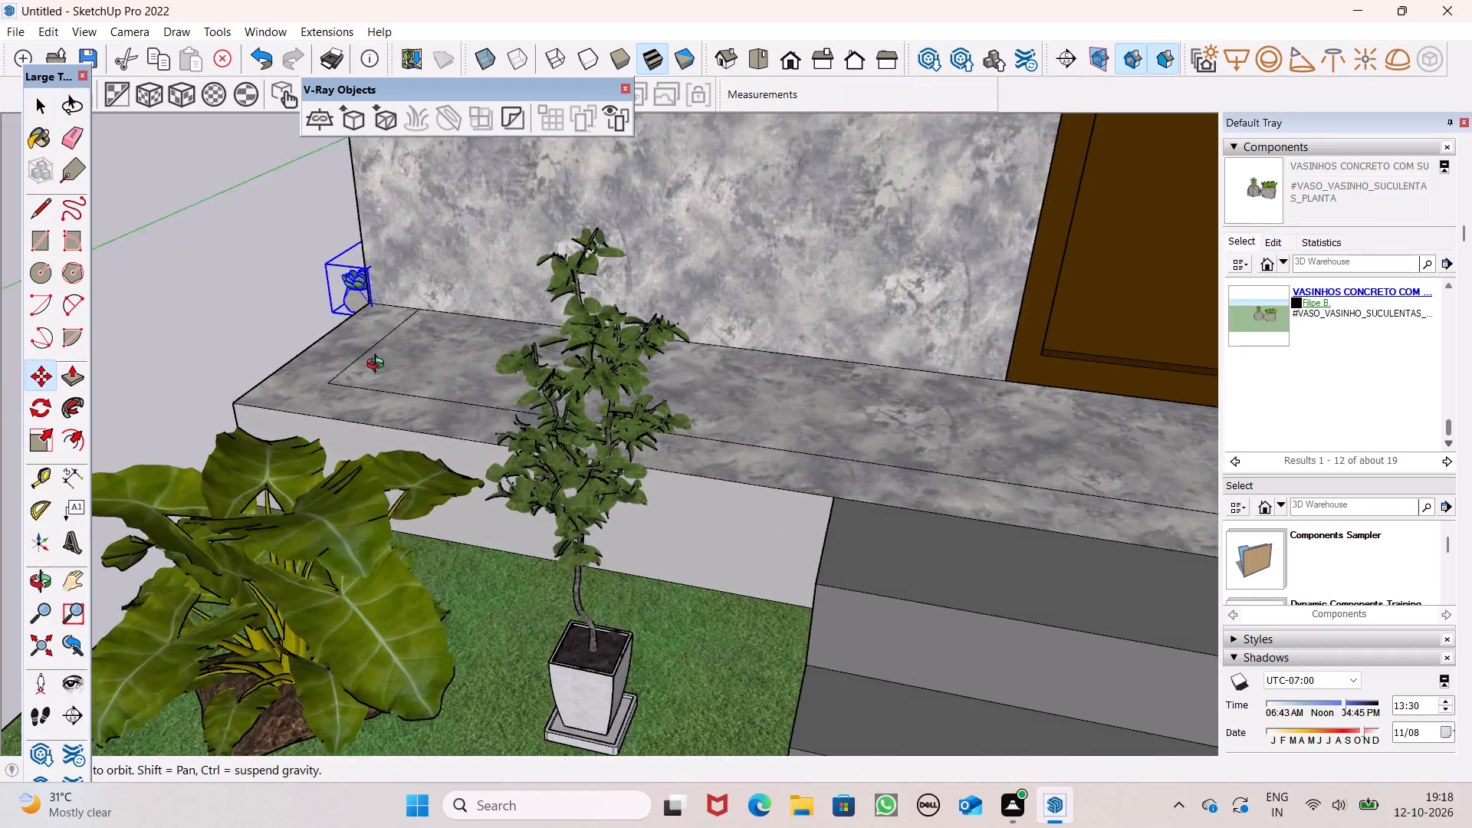
middle_drag(379, 366, 551, 368)
scroll(550, 370, up, 1)
scroll(318, 398, up, 4)
drag(220, 359, 272, 417)
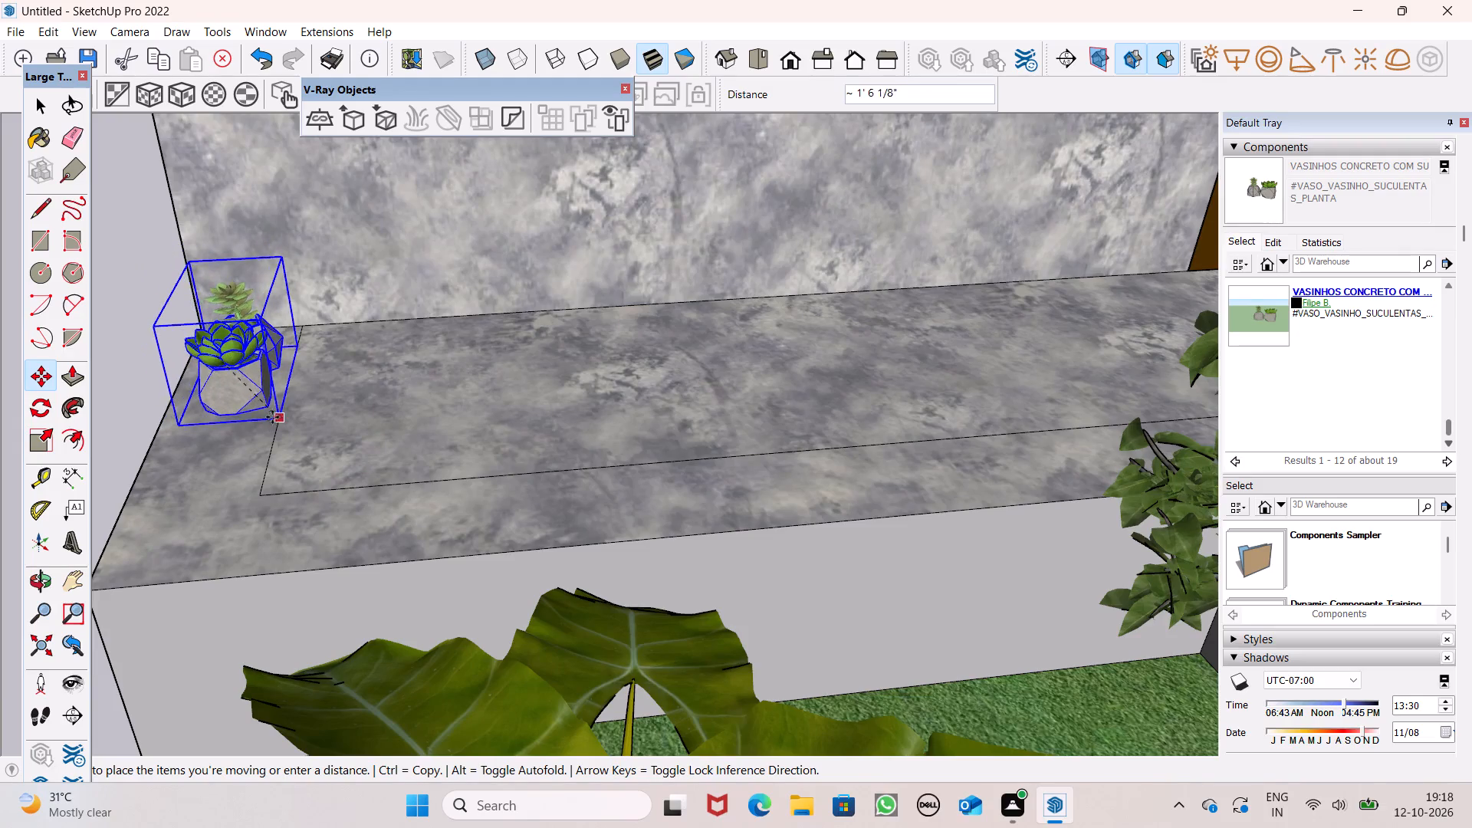
drag(272, 417, 268, 411)
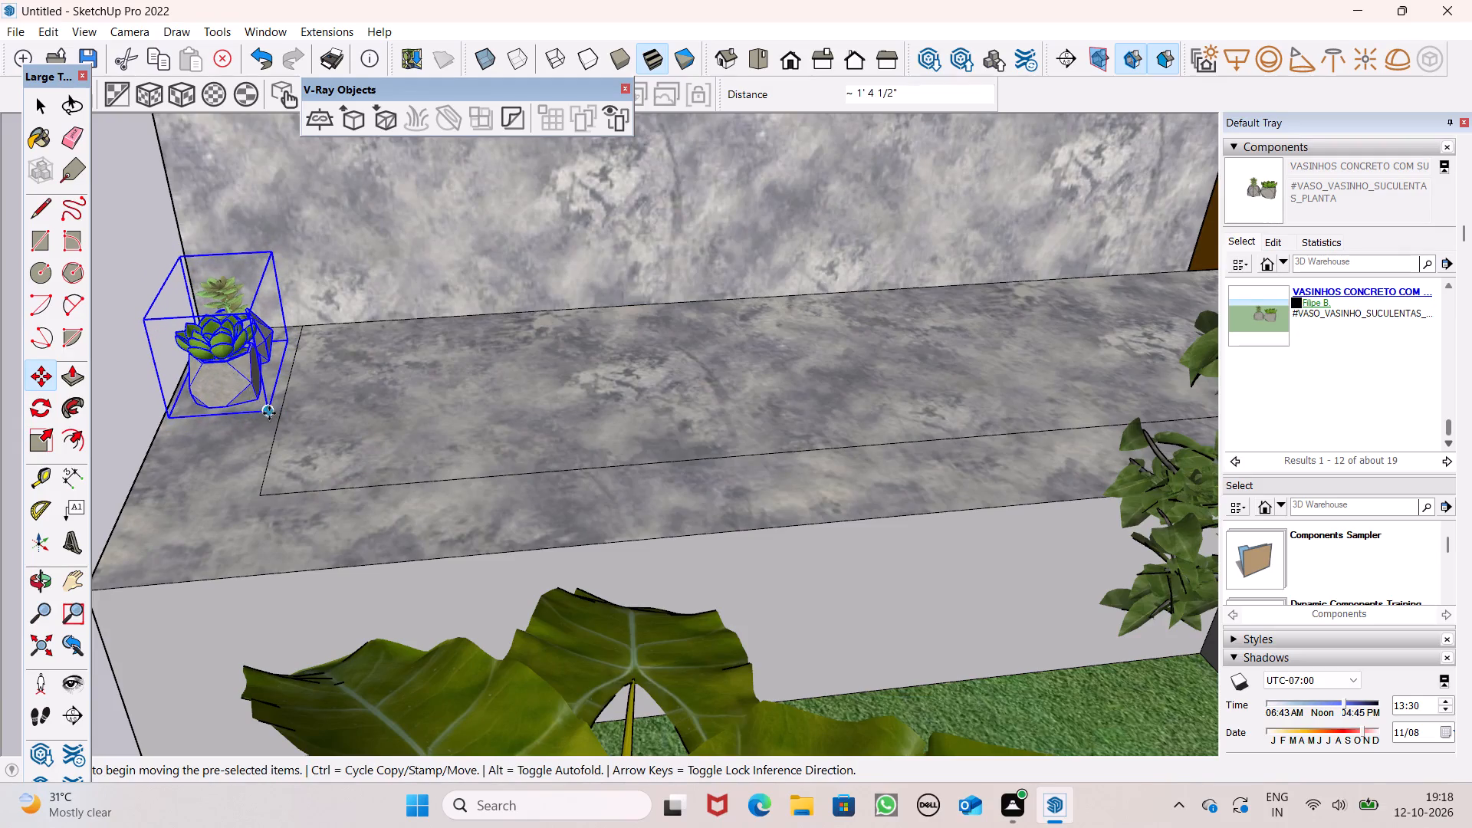
Copy the corner pots about 1' 3" forward along the ledge's end strip and deselect.
drag(269, 411, 243, 526)
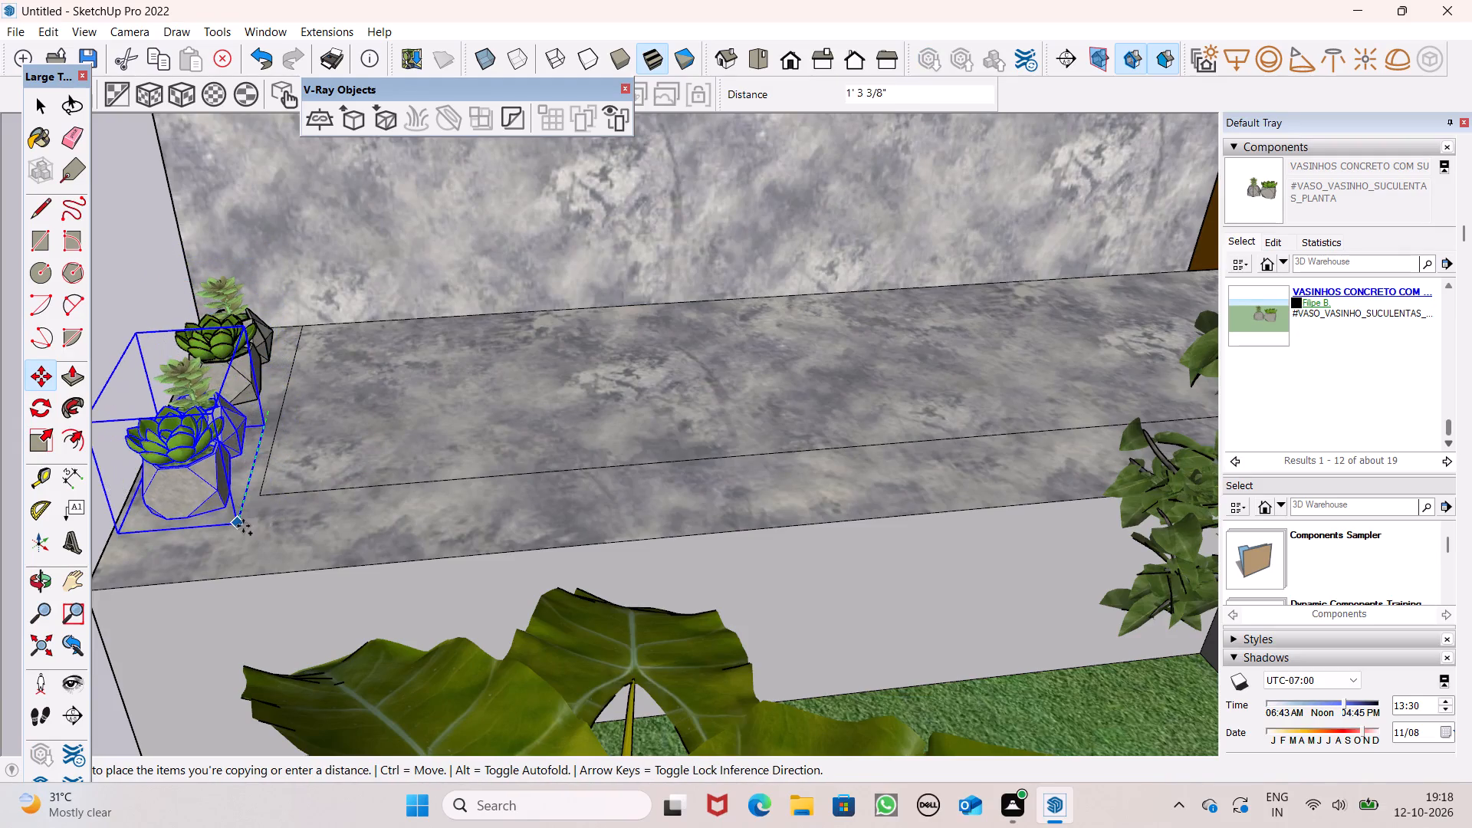
drag(243, 526, 241, 528)
scroll(248, 397, down, 11)
middle_drag(353, 442, 338, 458)
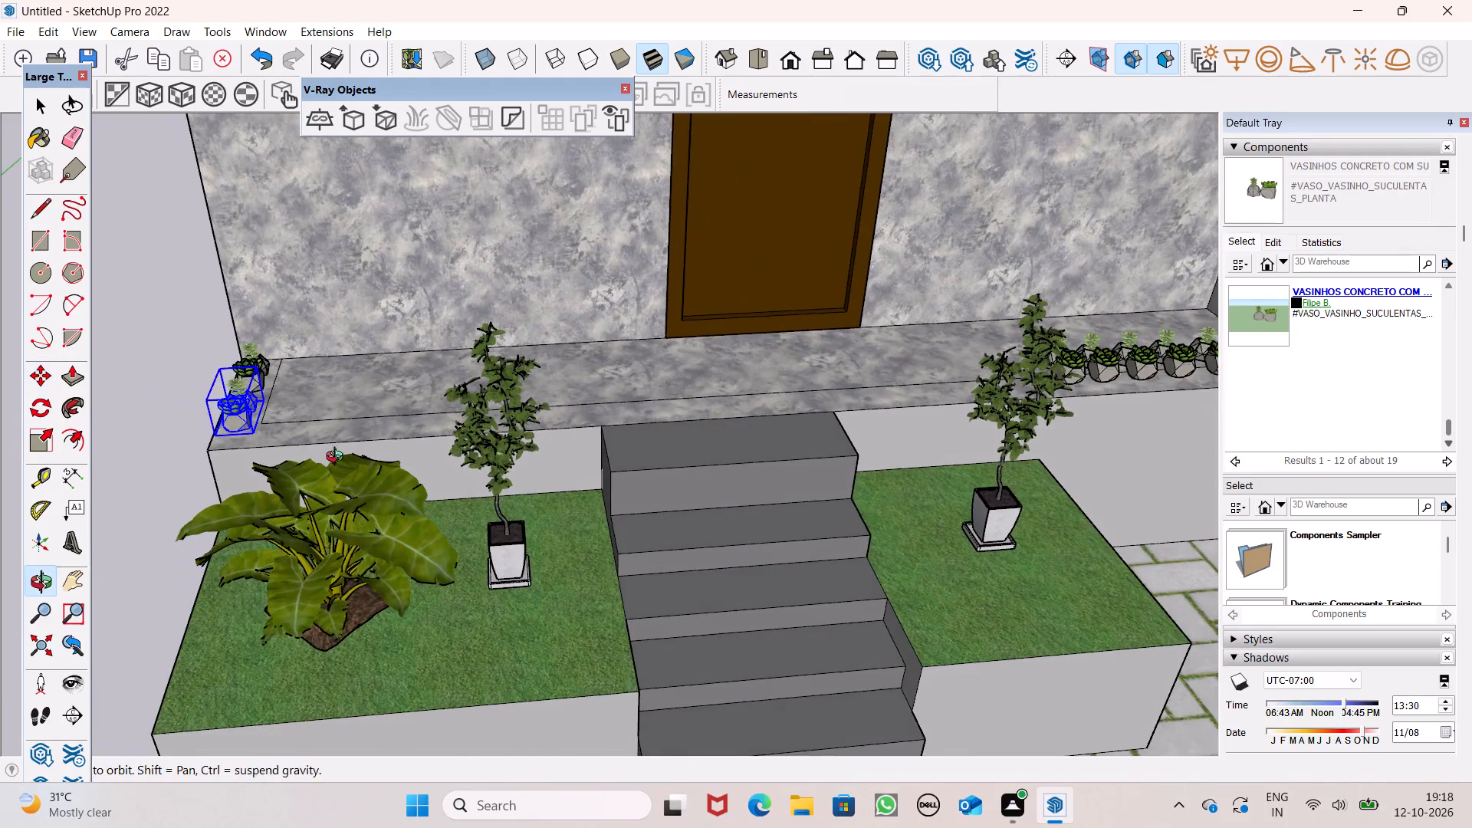
middle_drag(338, 458, 338, 460)
scroll(623, 447, down, 3)
scroll(587, 452, up, 1)
scroll(332, 442, up, 8)
scroll(307, 449, down, 4)
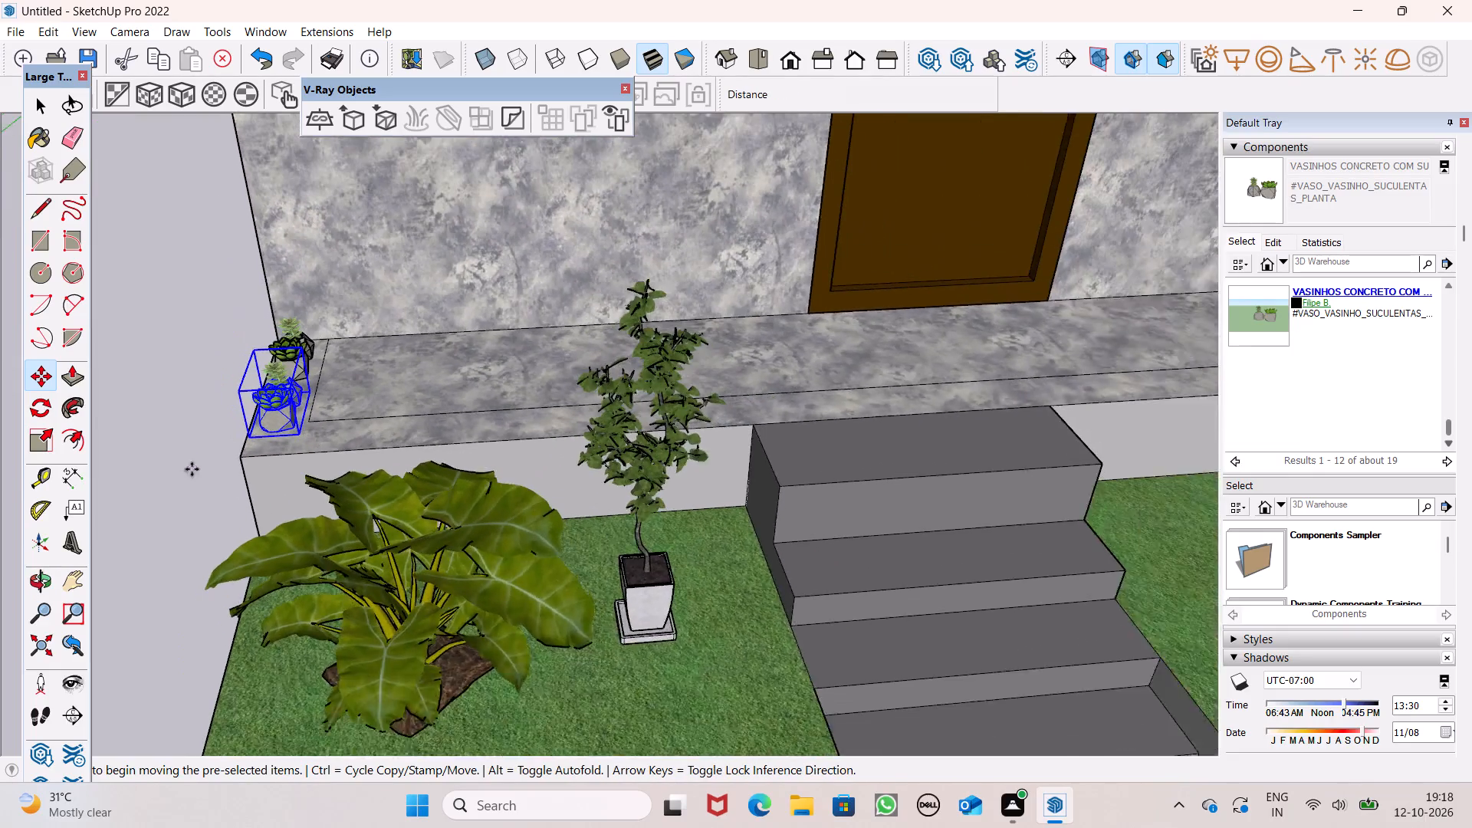
scroll(192, 469, down, 1)
key(space)
click(204, 406)
scroll(204, 406, down, 5)
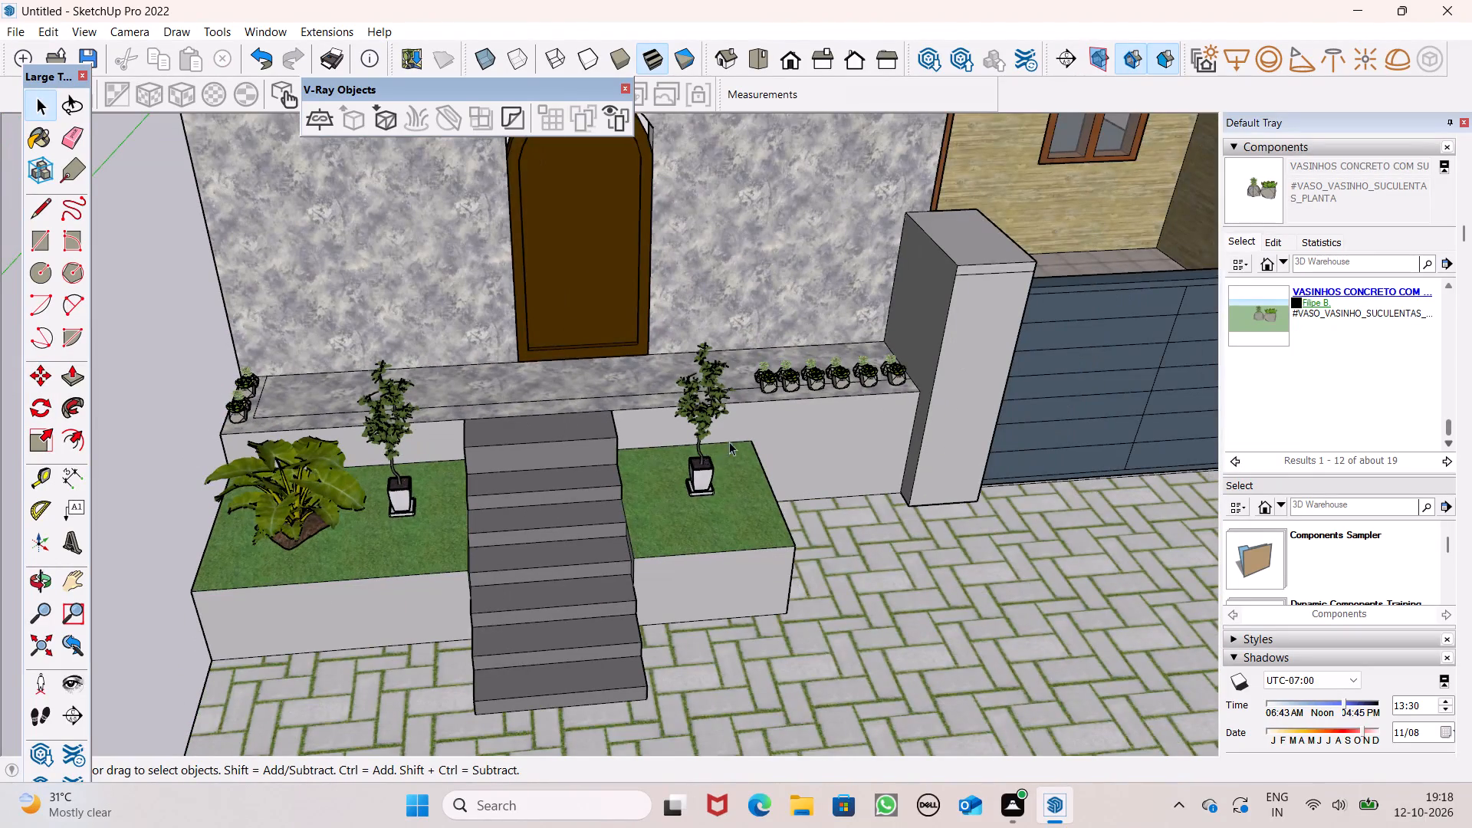
Copy the row's pots nearest the door about 14' along the ledge to beside the pots at the far end.
click(773, 384)
key(m)
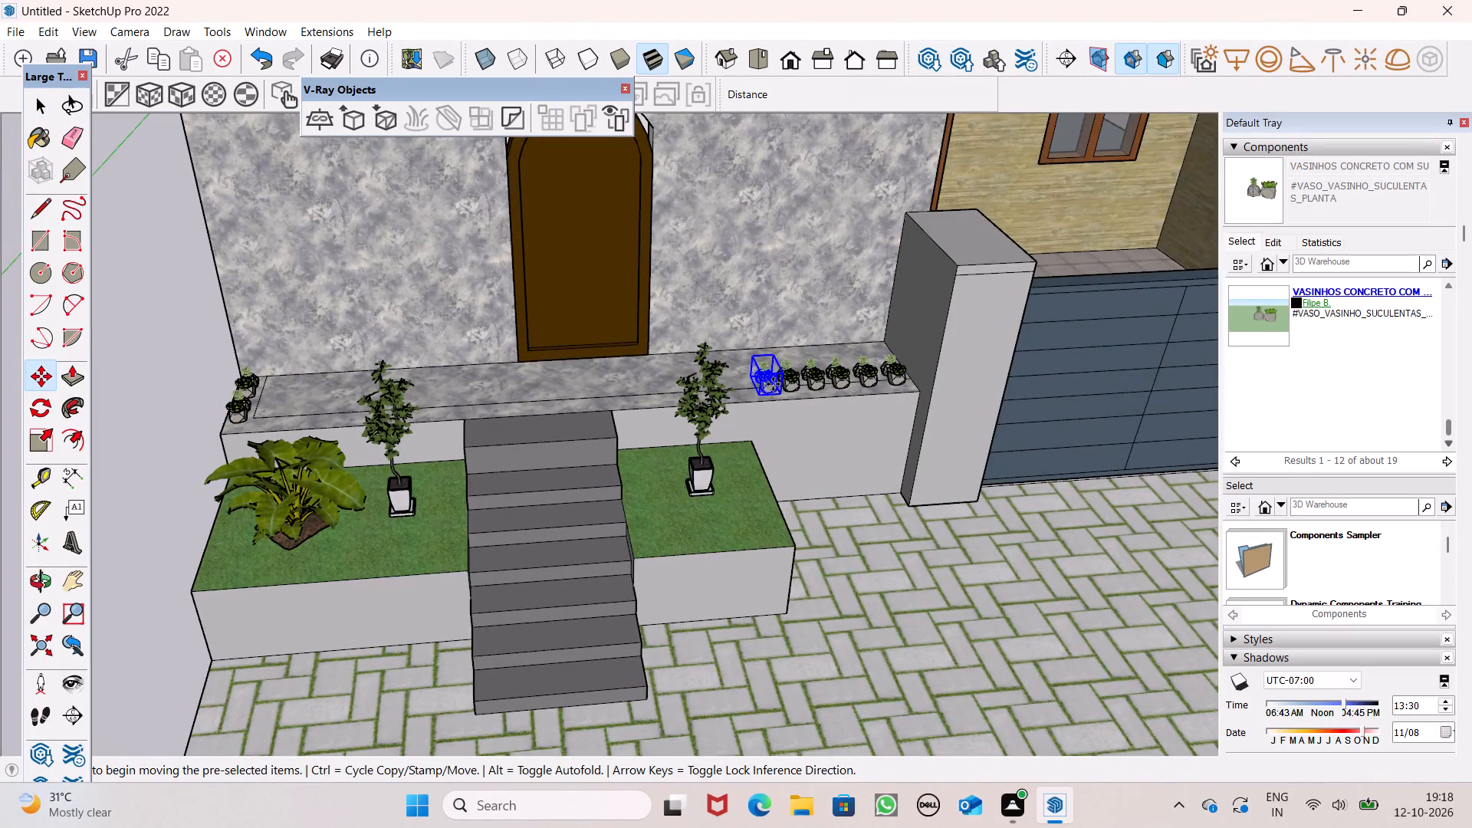
key(Return)
drag(781, 396, 761, 400)
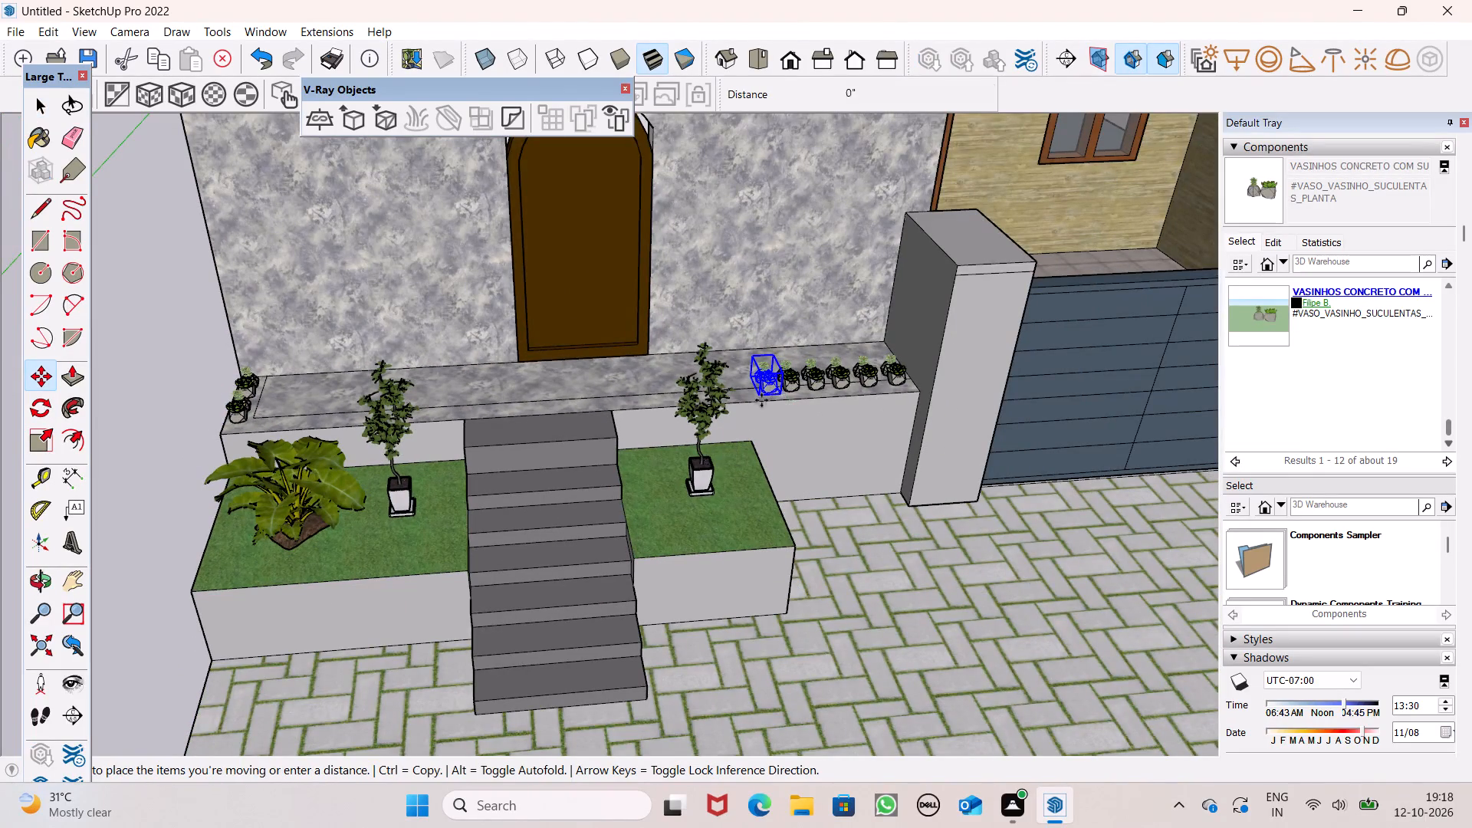
drag(761, 400, 271, 437)
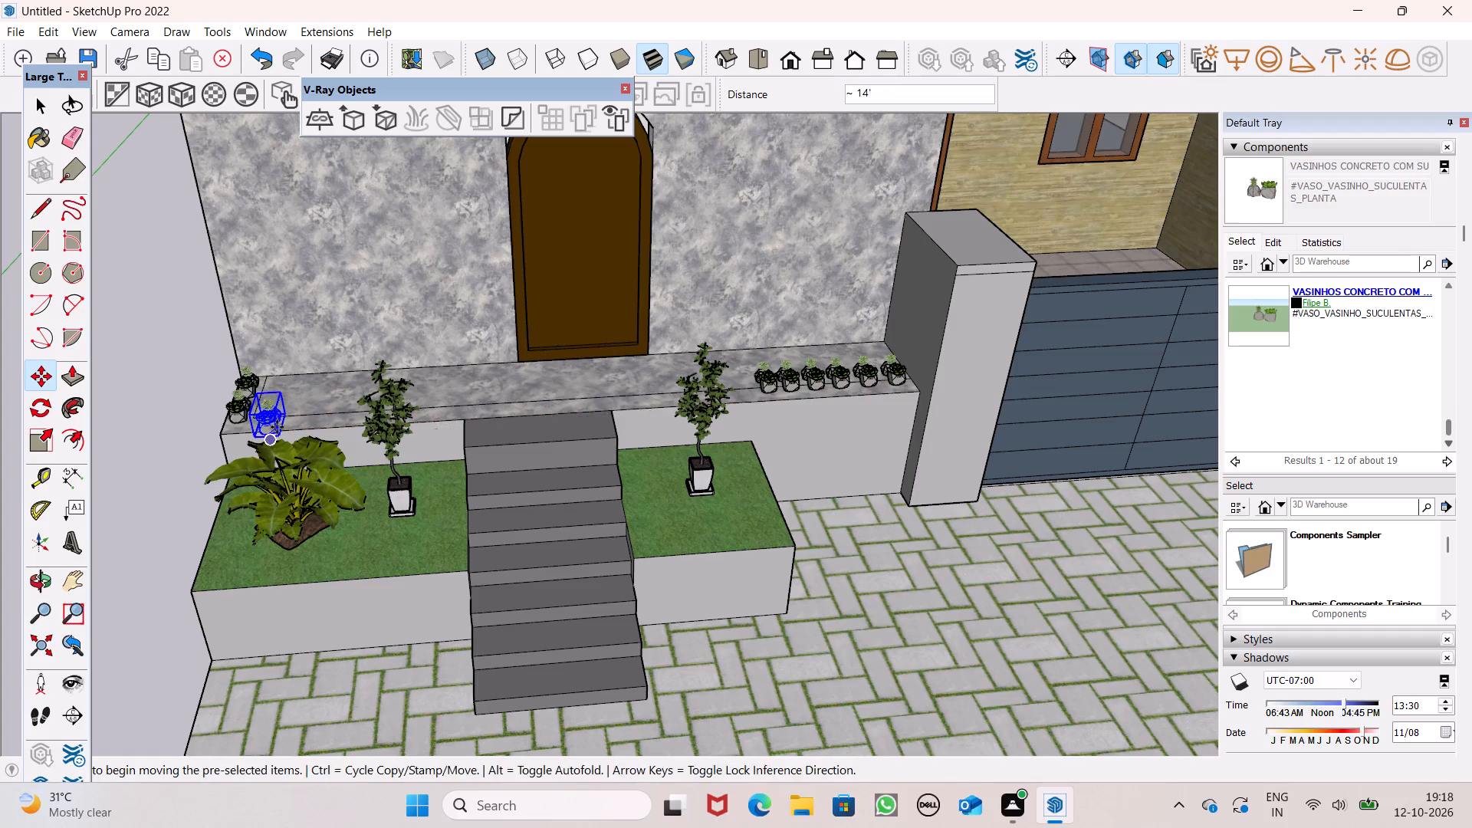
Rotate the newly copied pots 90 degrees horizontally about a point in front of the ledge.
scroll(277, 422, up, 17)
middle_drag(291, 449, 215, 453)
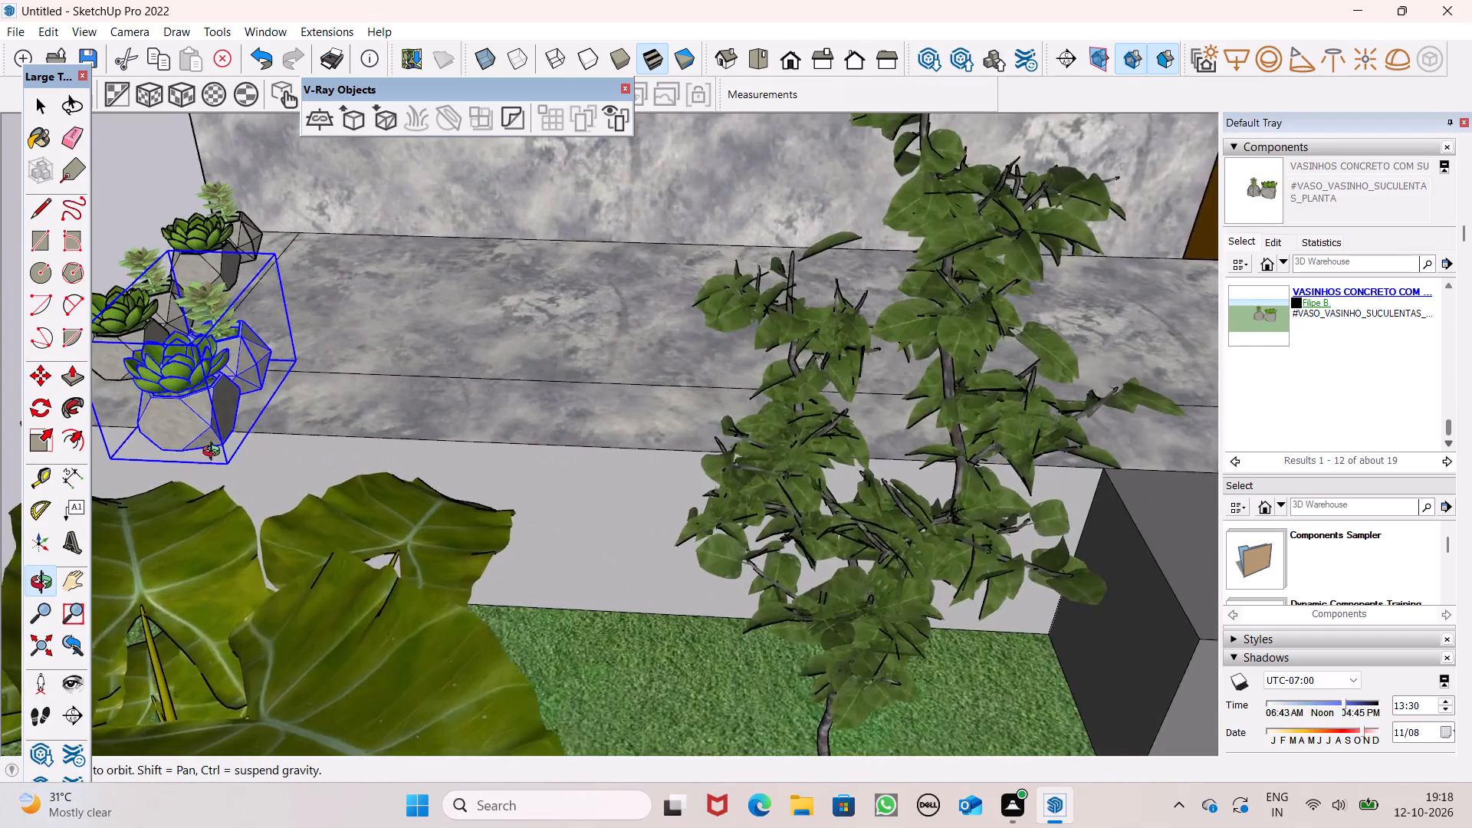
middle_drag(215, 453, 385, 423)
scroll(378, 406, down, 5)
middle_click(377, 432)
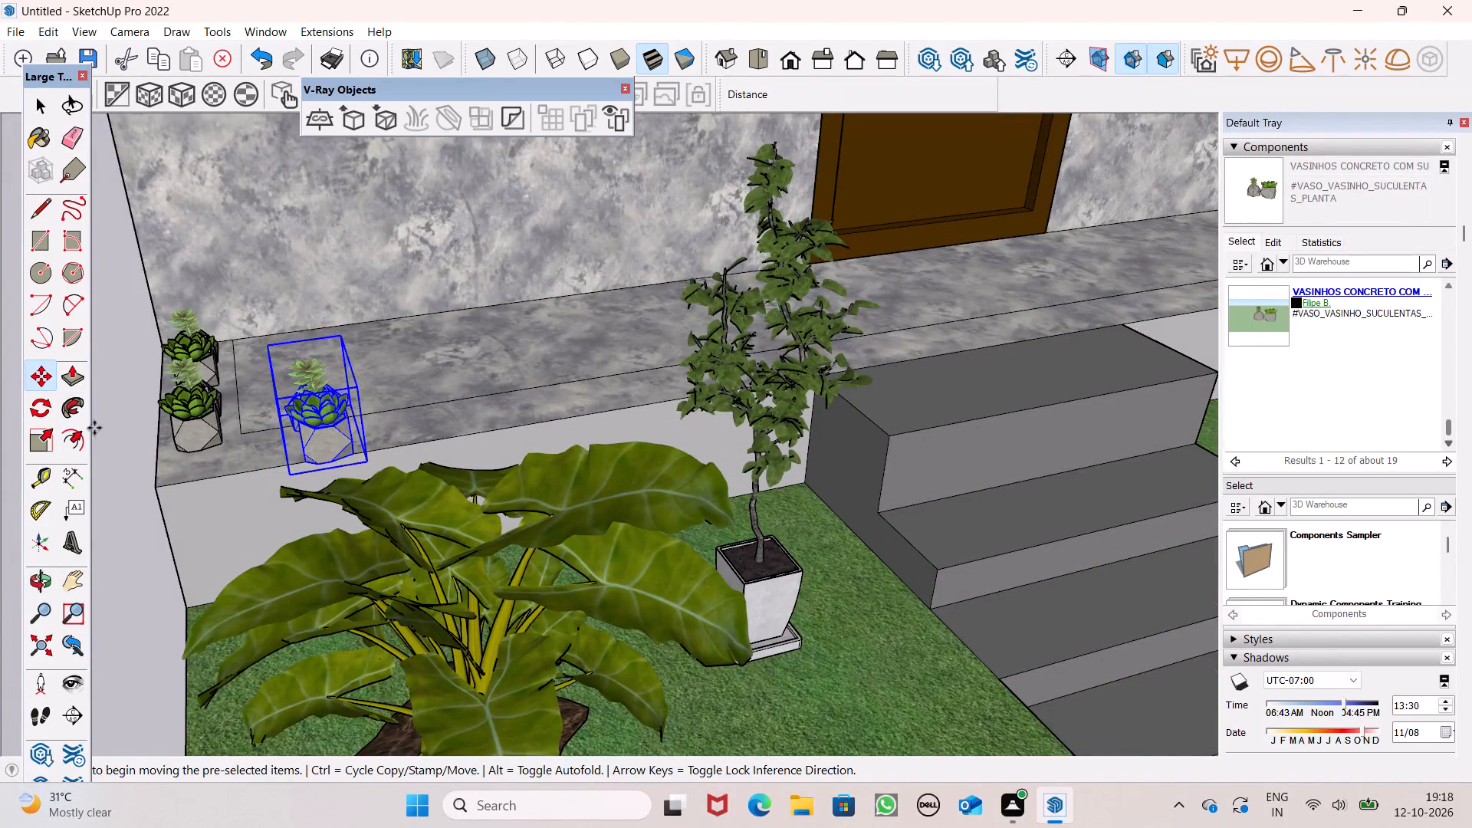
click(47, 415)
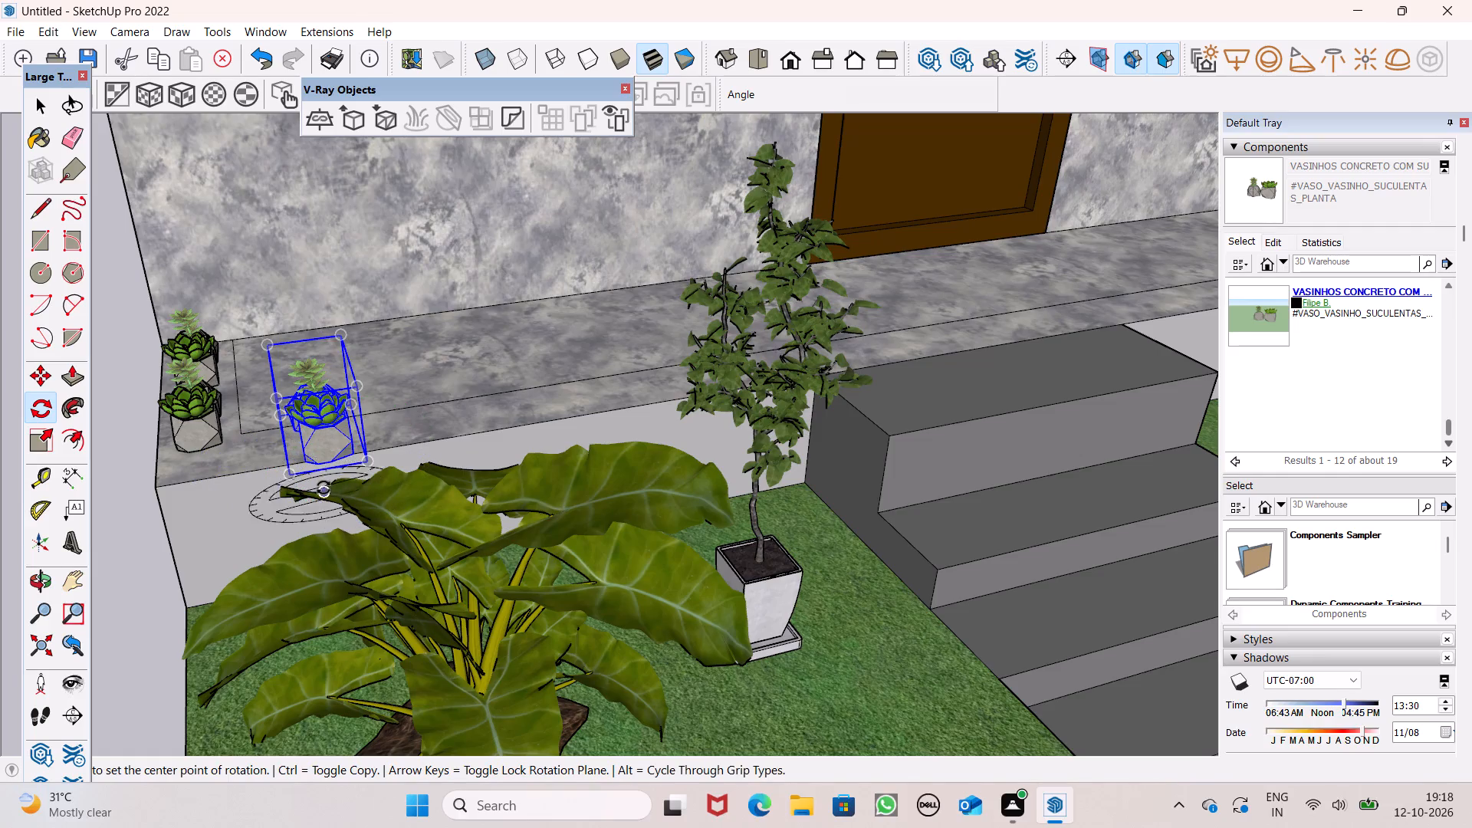
click(292, 491)
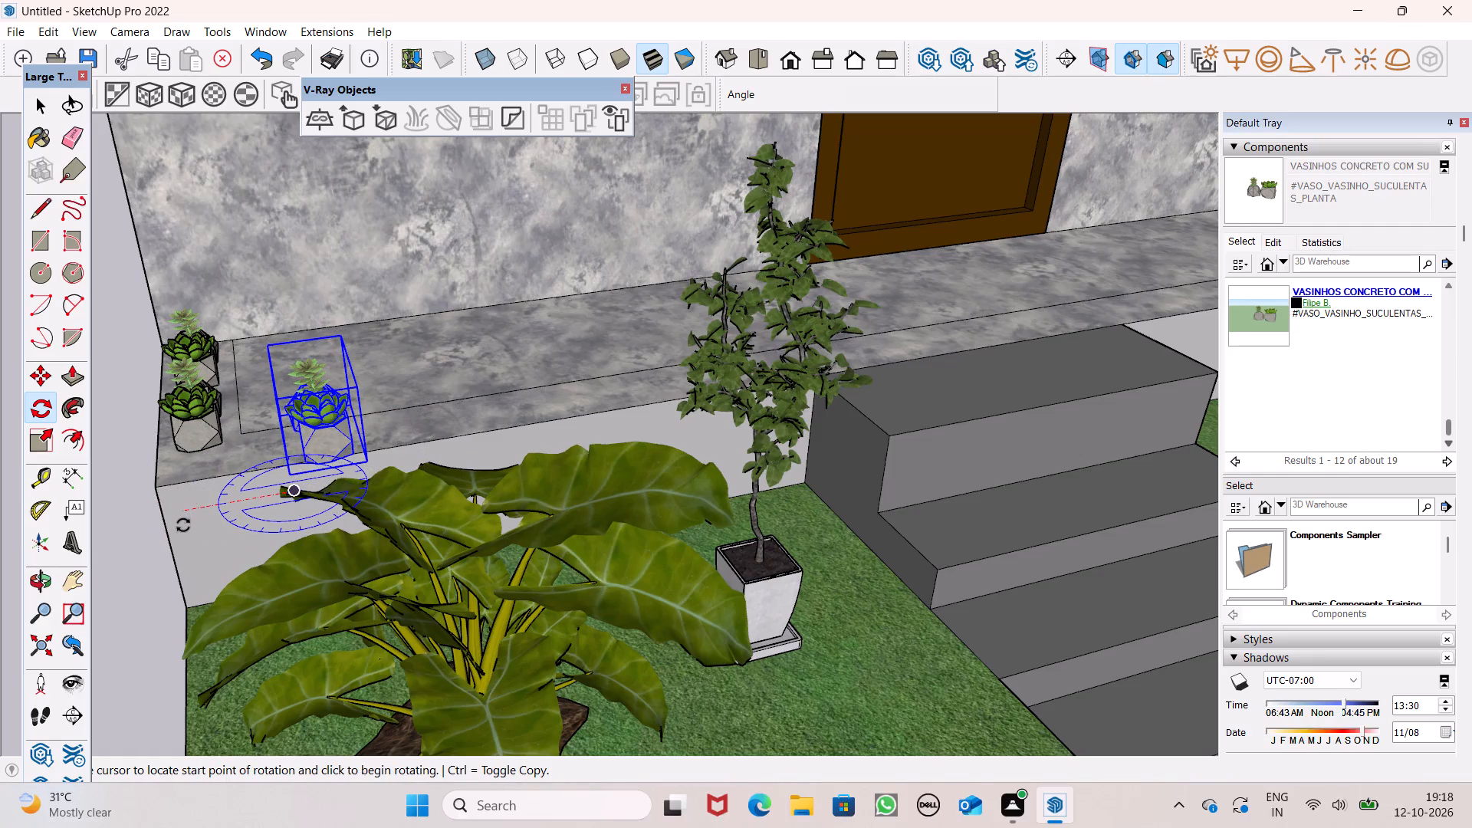
drag(180, 525, 178, 516)
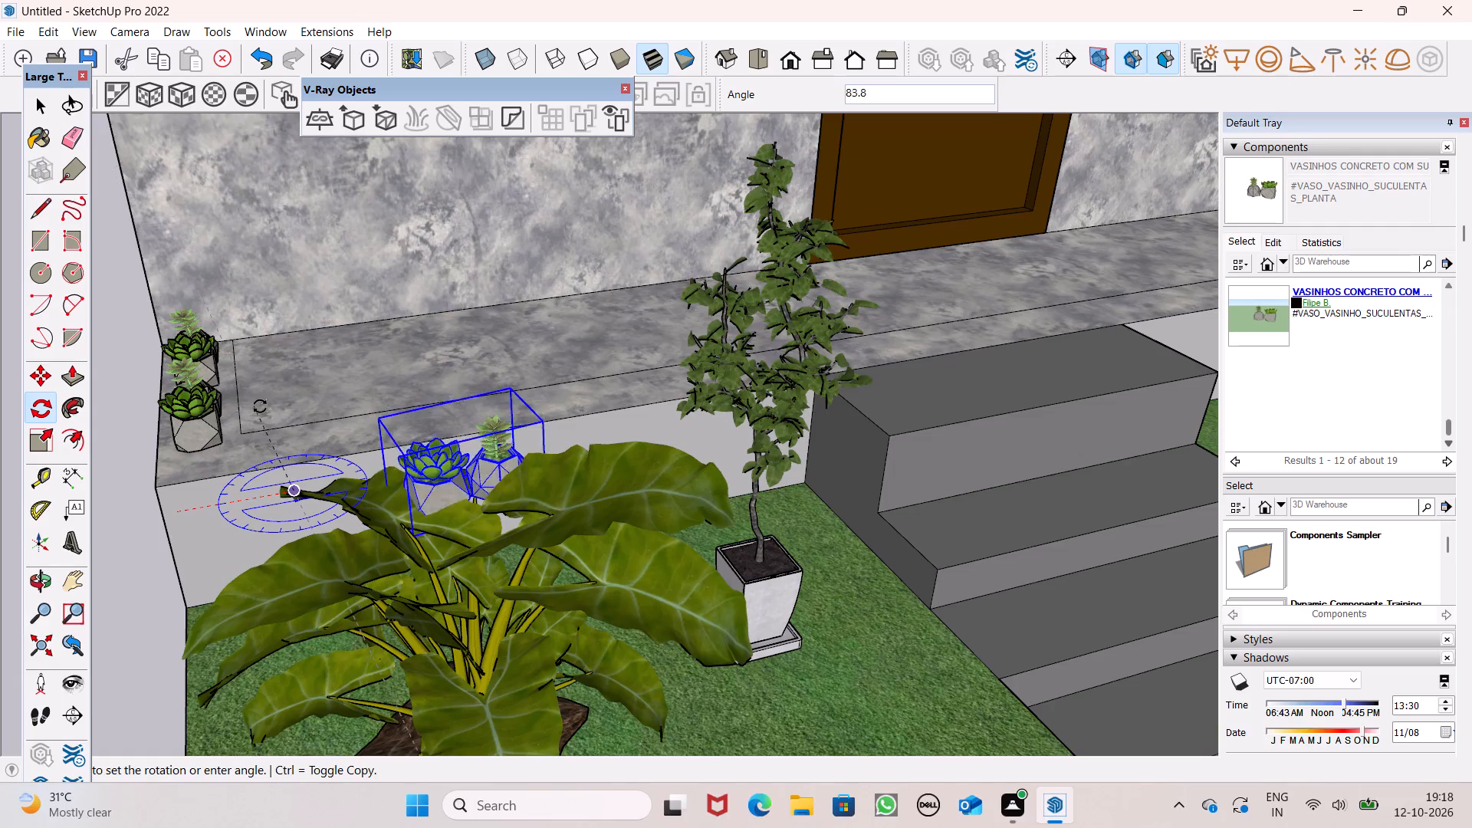
click(287, 406)
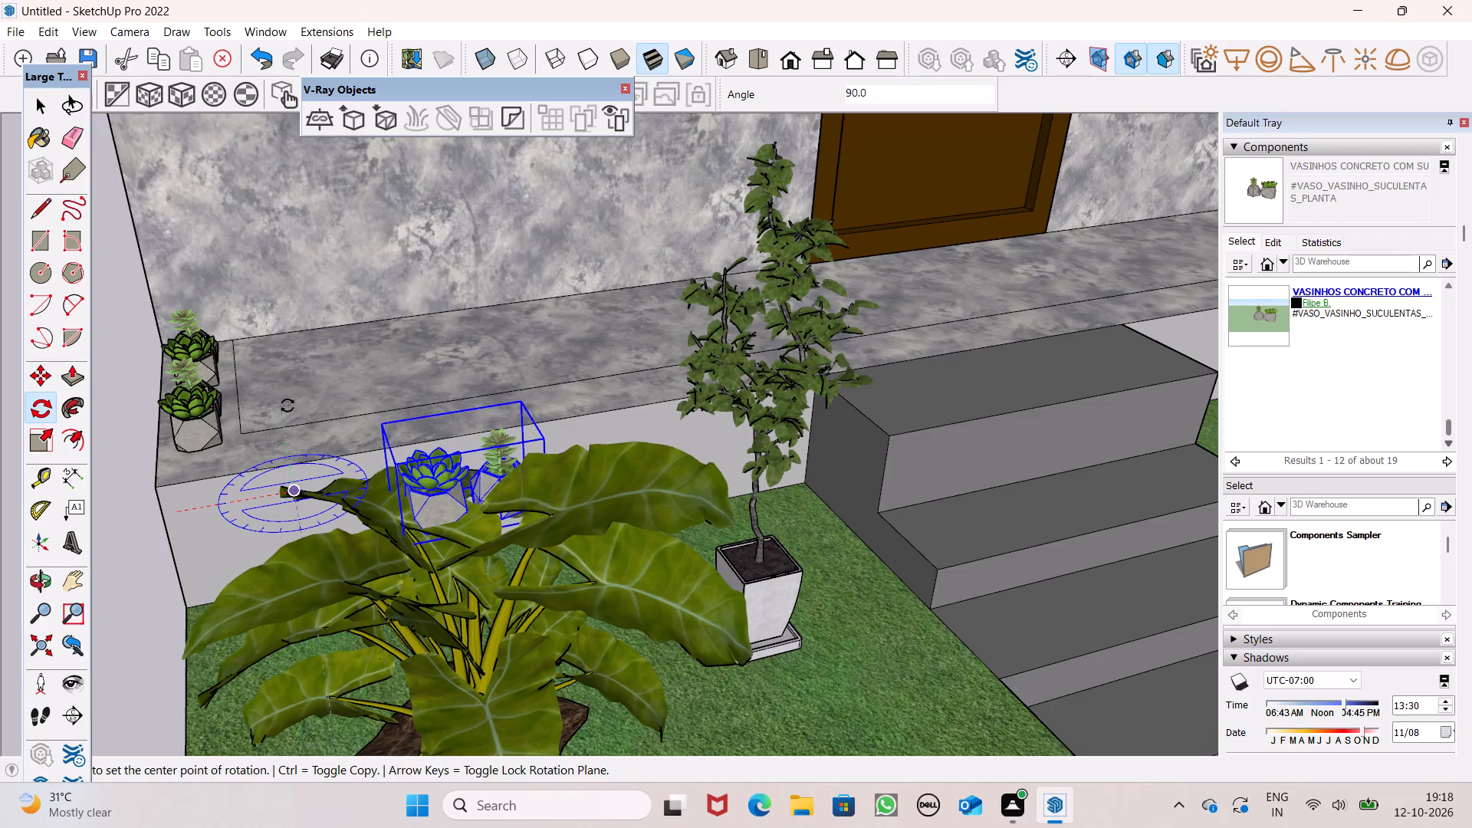
key(space)
click(448, 448)
click(446, 460)
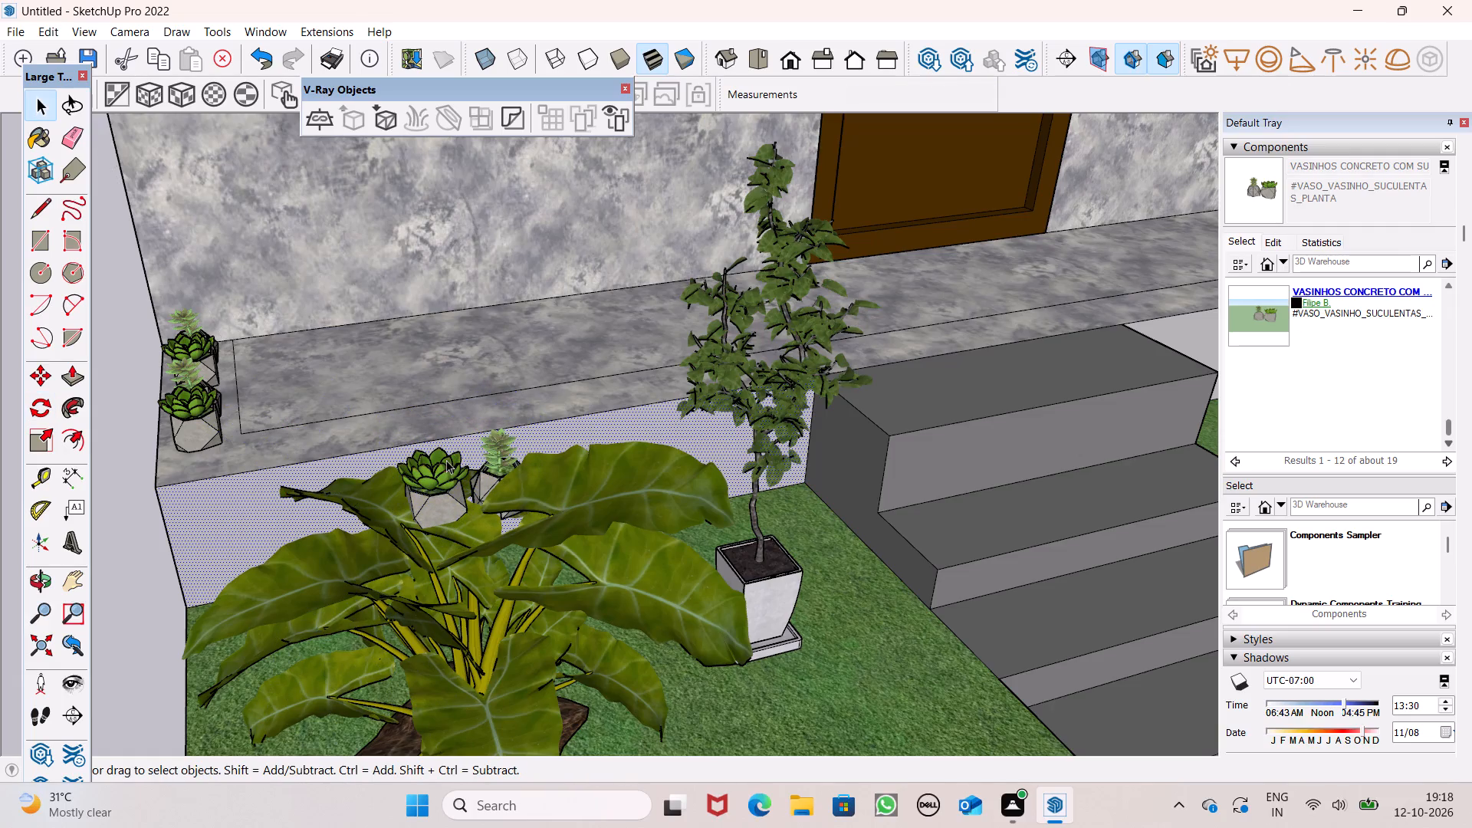
Move the rotated pots from in front of the ledge up onto it, beside the two pot pairs on the end strip.
key(m)
key(Return)
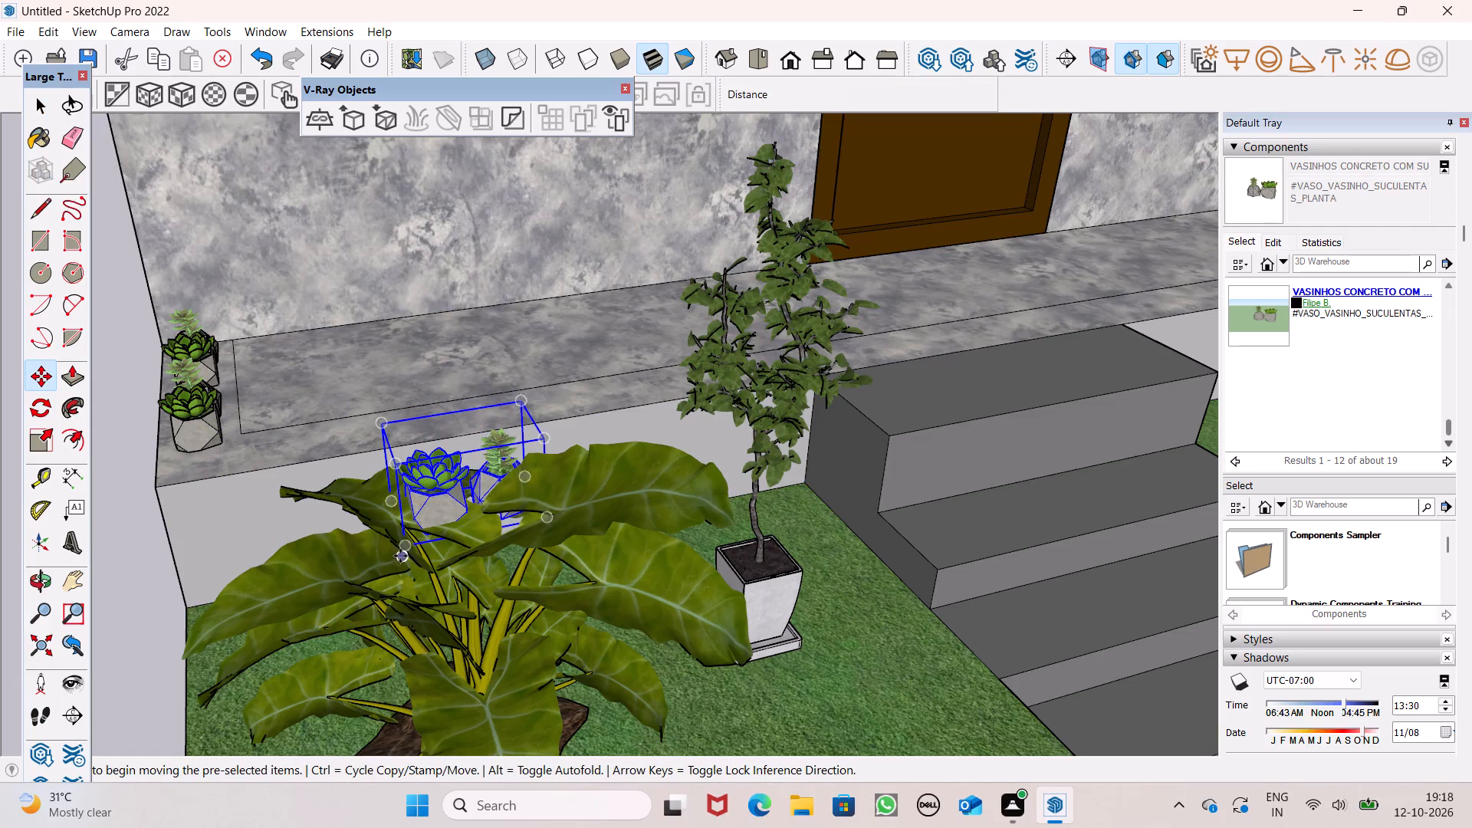
drag(408, 550, 261, 468)
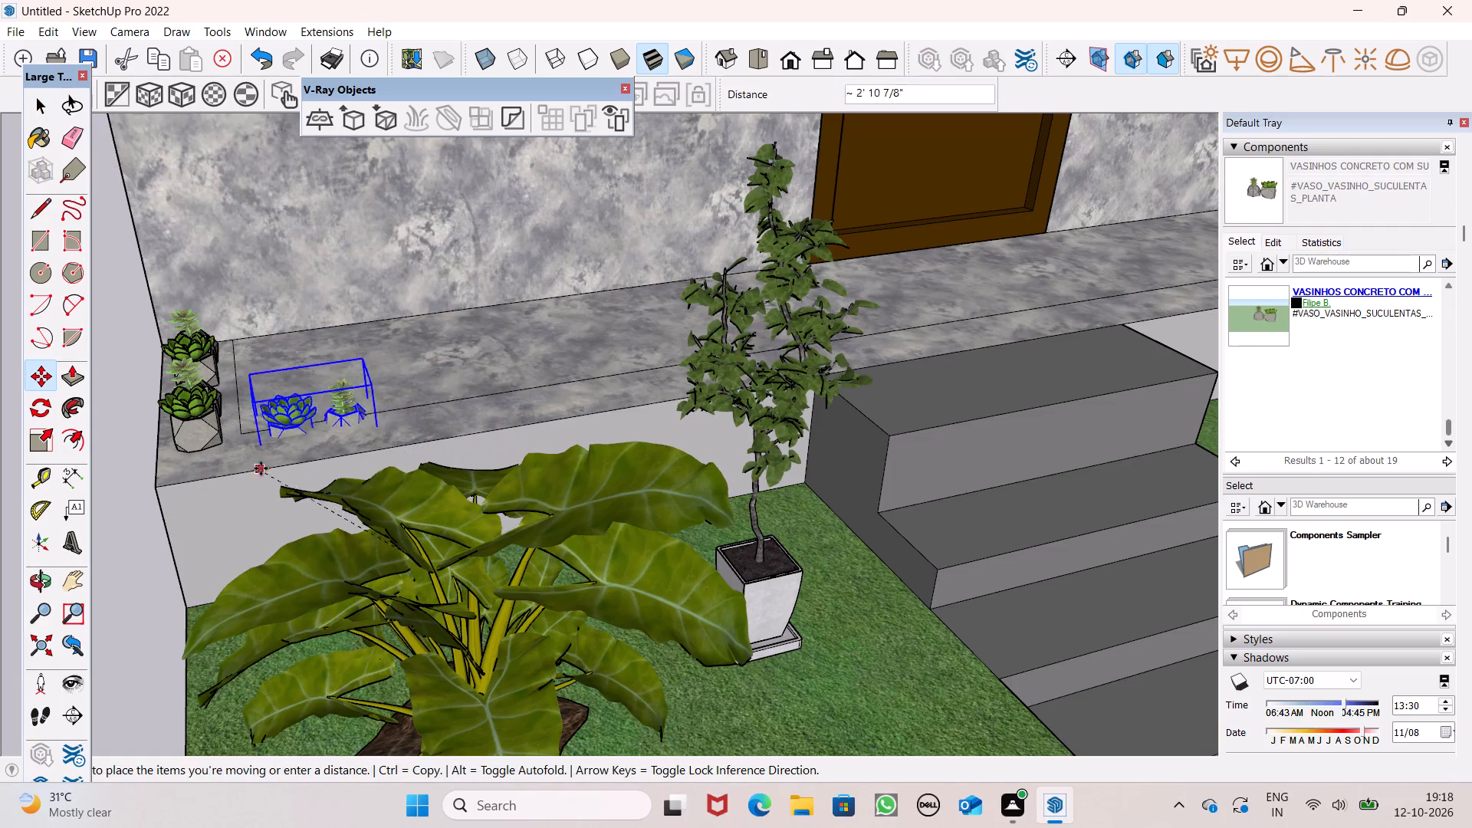
drag(261, 468, 264, 435)
middle_drag(262, 457, 360, 428)
scroll(307, 428, up, 5)
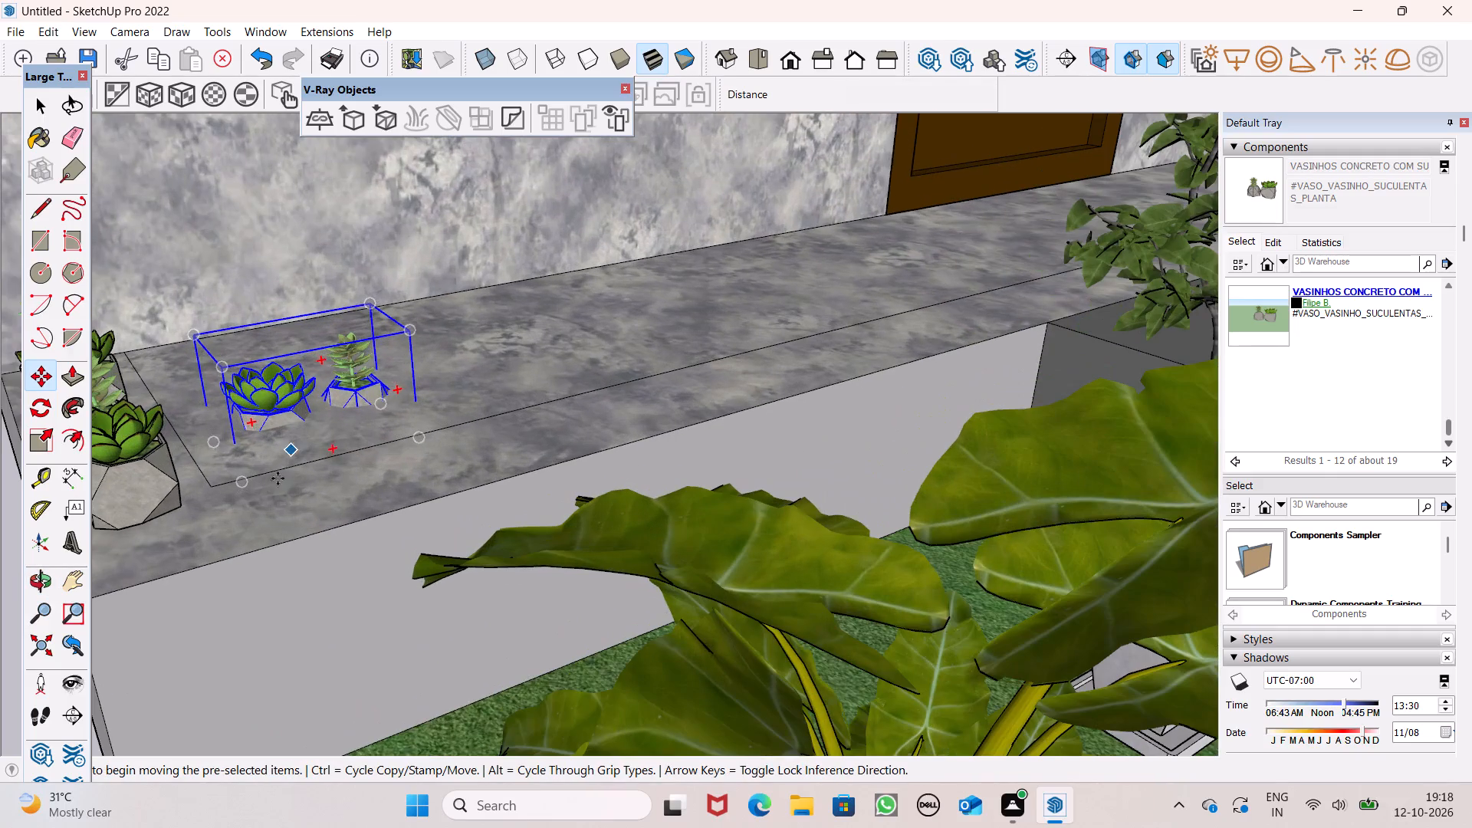
Shift the rotated pots forward onto the ledge's front strip at the corner and deselect them.
drag(245, 485, 278, 525)
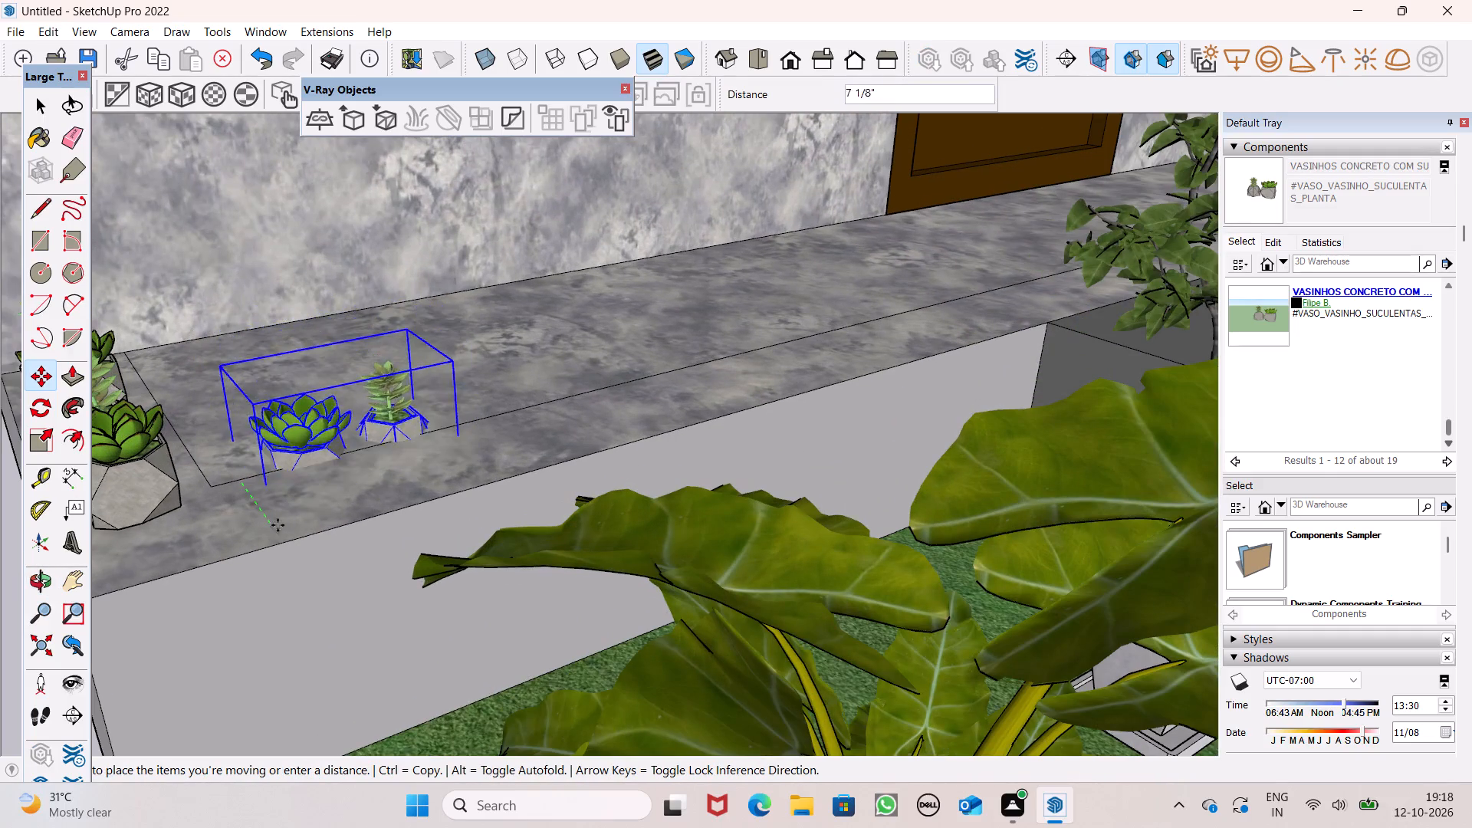
drag(278, 525, 262, 547)
scroll(233, 498, down, 6)
key(space)
scroll(478, 379, down, 5)
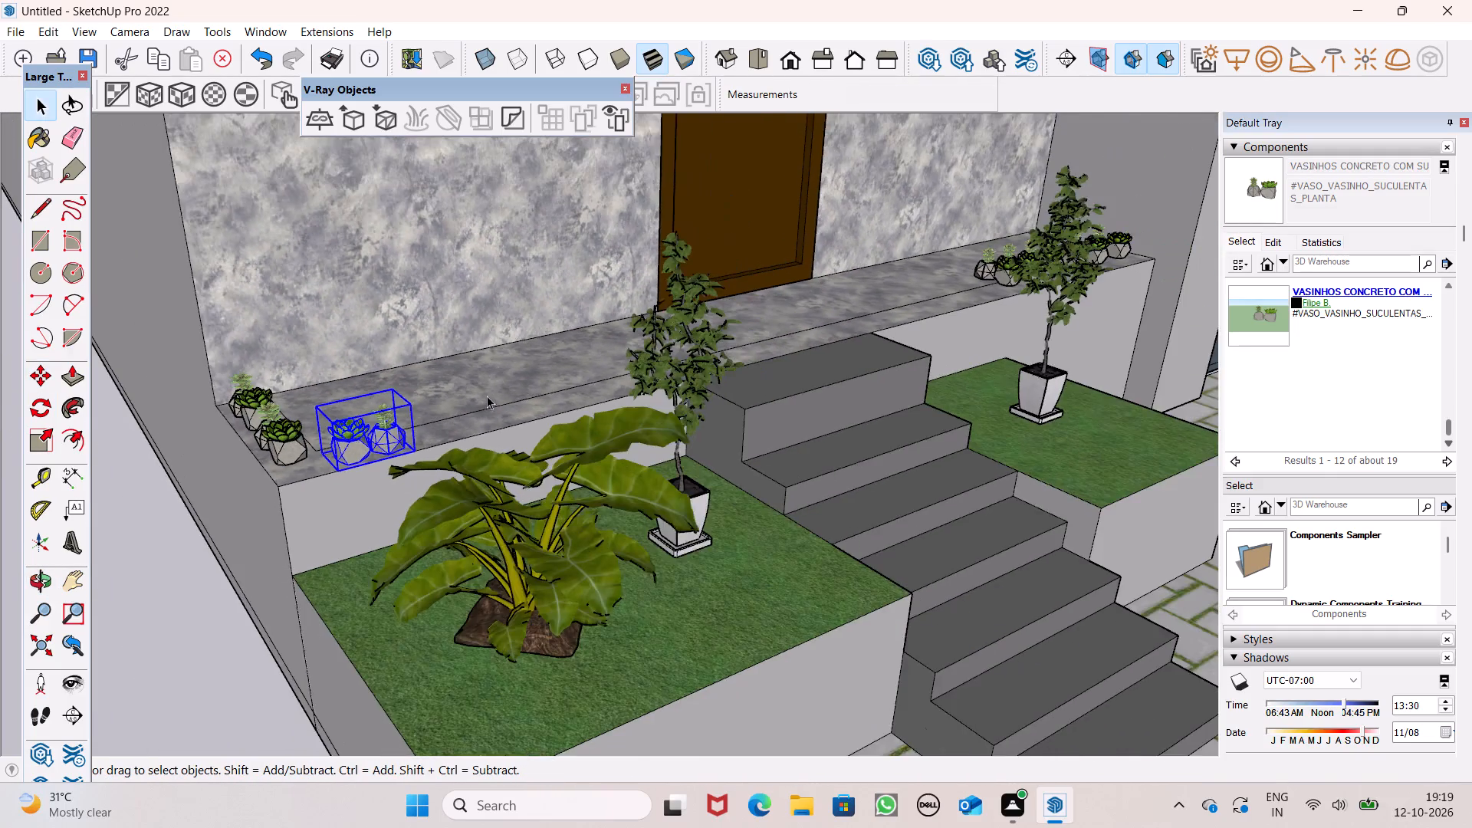
scroll(487, 396, down, 2)
drag(141, 500, 149, 500)
Delete all six succulent pot pairs in the ledge row between the door and the garage-side pillar.
middle_drag(642, 488, 317, 547)
scroll(701, 422, down, 6)
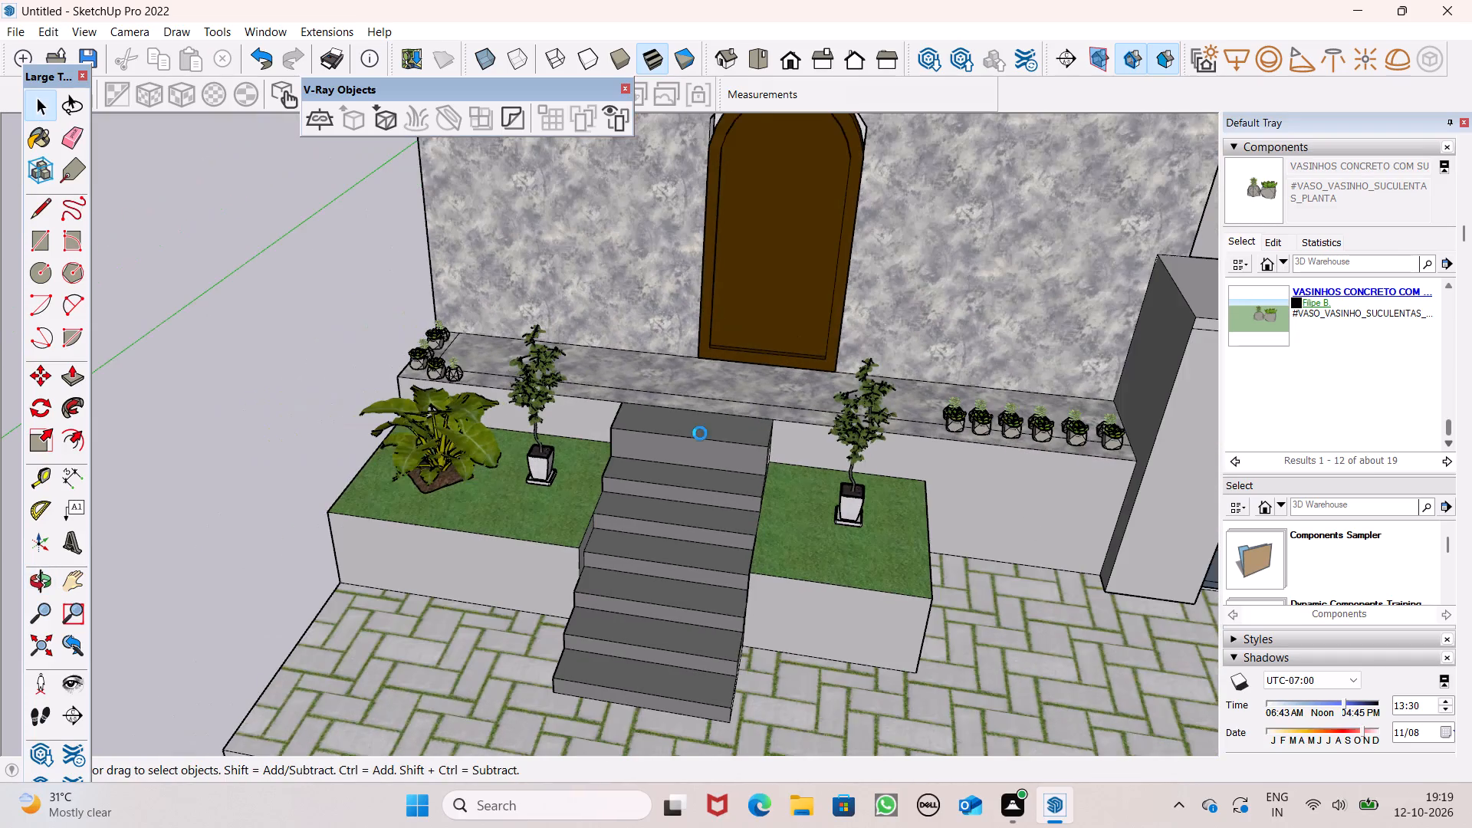
scroll(1083, 436, up, 14)
scroll(1037, 446, up, 10)
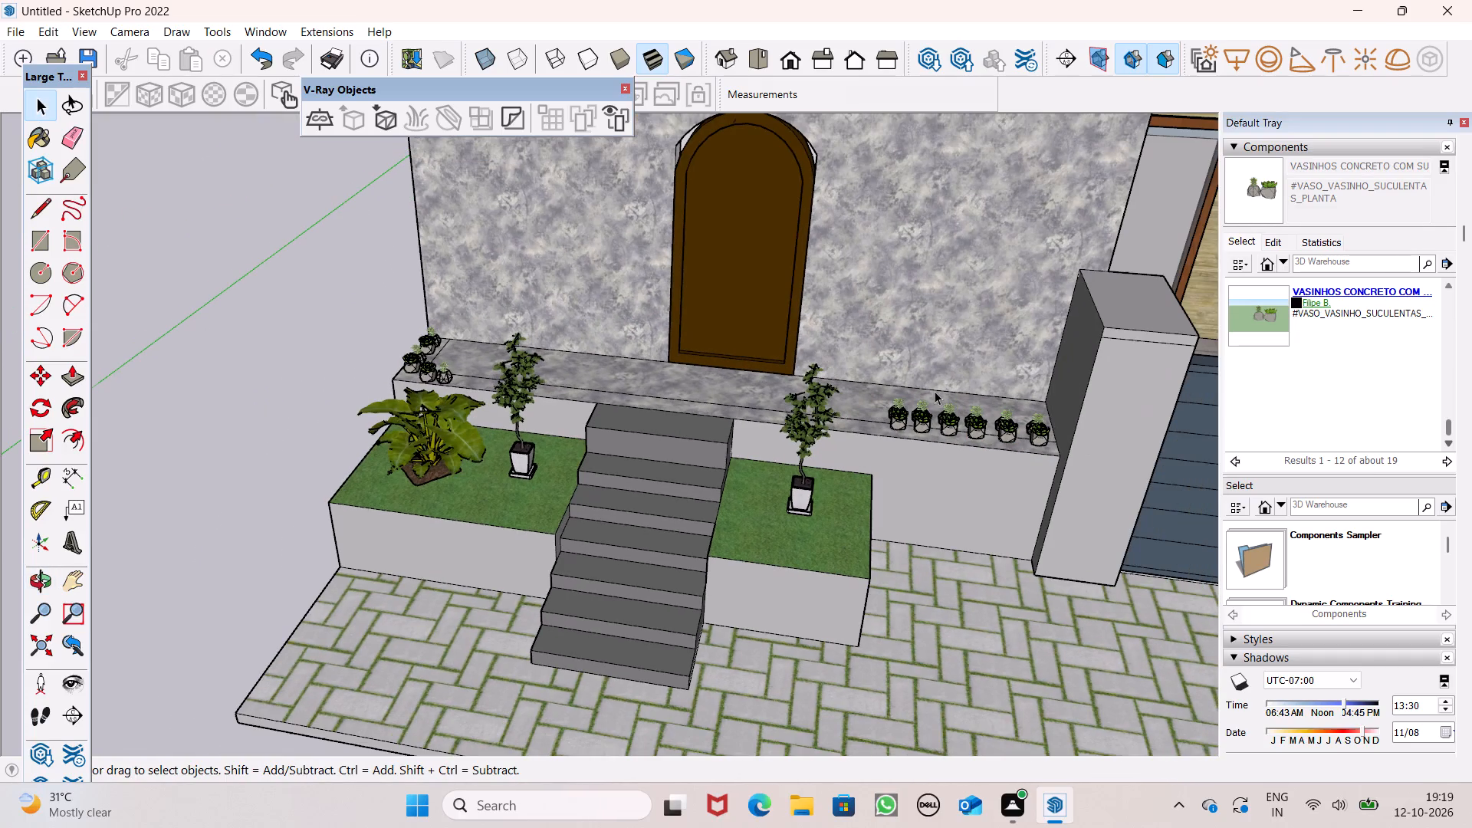
scroll(1004, 402, up, 7)
scroll(1060, 461, up, 7)
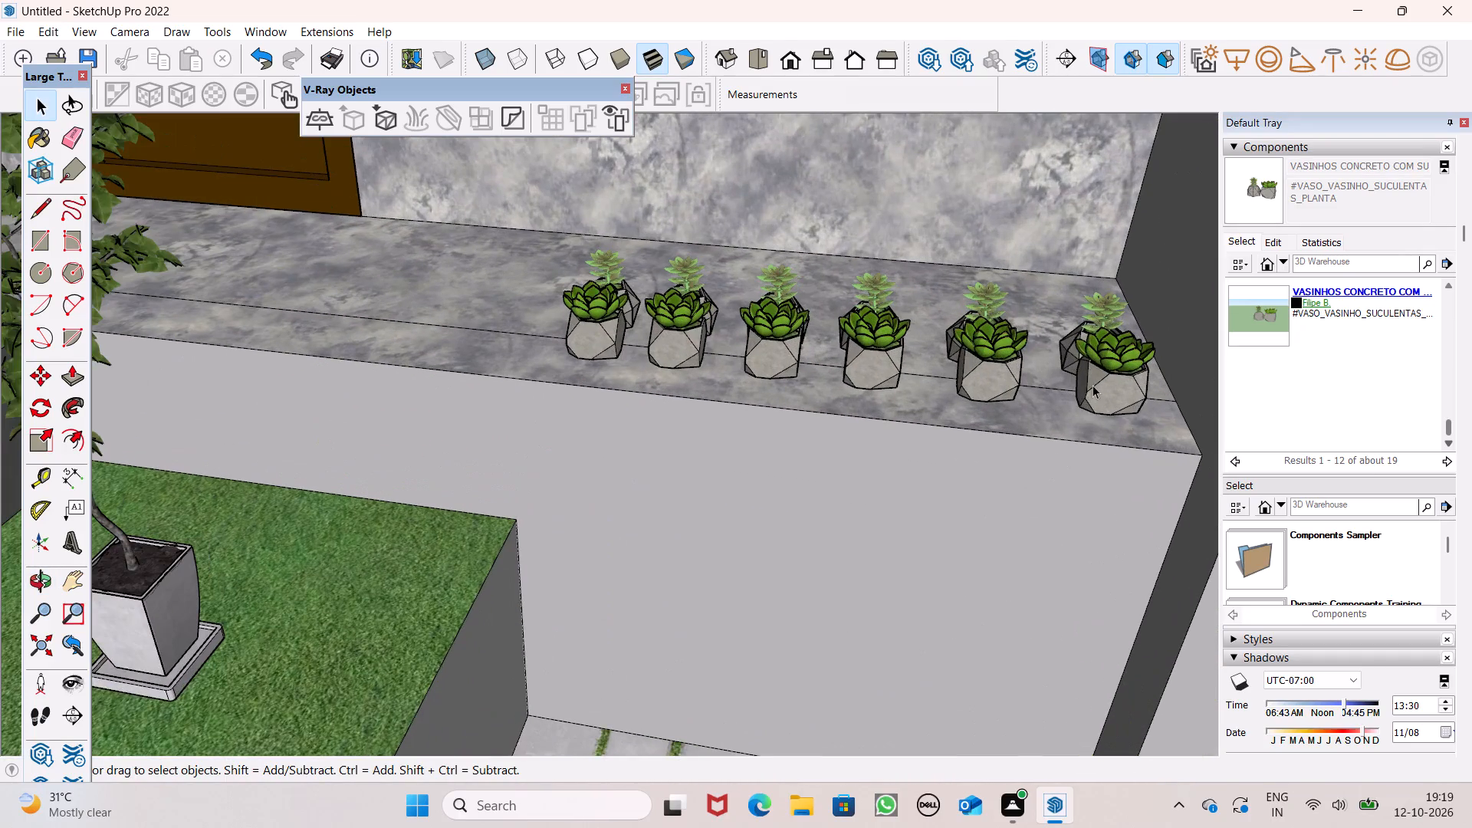
click(1092, 384)
key(Delete)
click(1009, 339)
key(Delete)
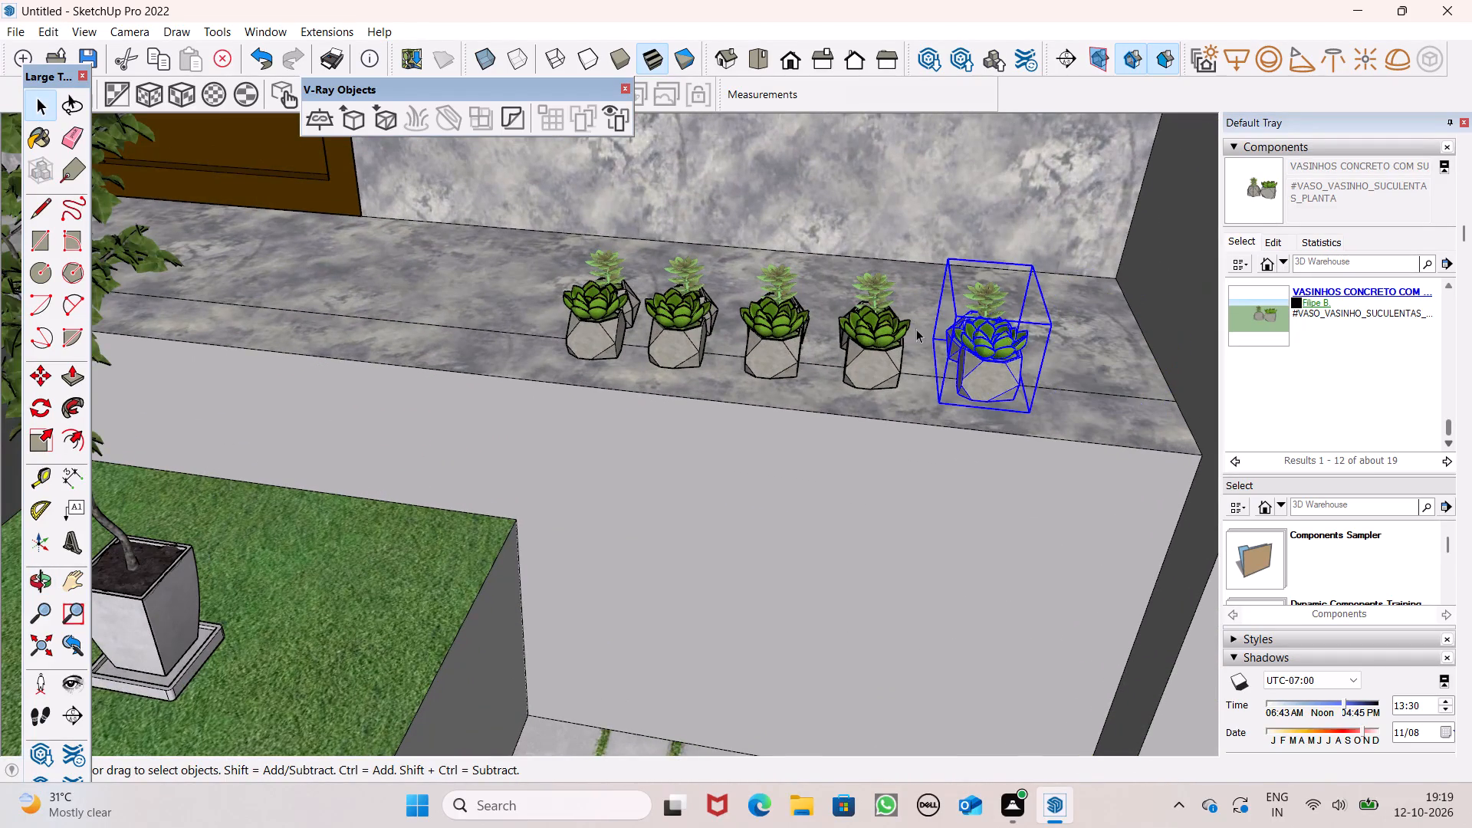
click(879, 329)
key(Delete)
click(770, 324)
key(Delete)
click(699, 320)
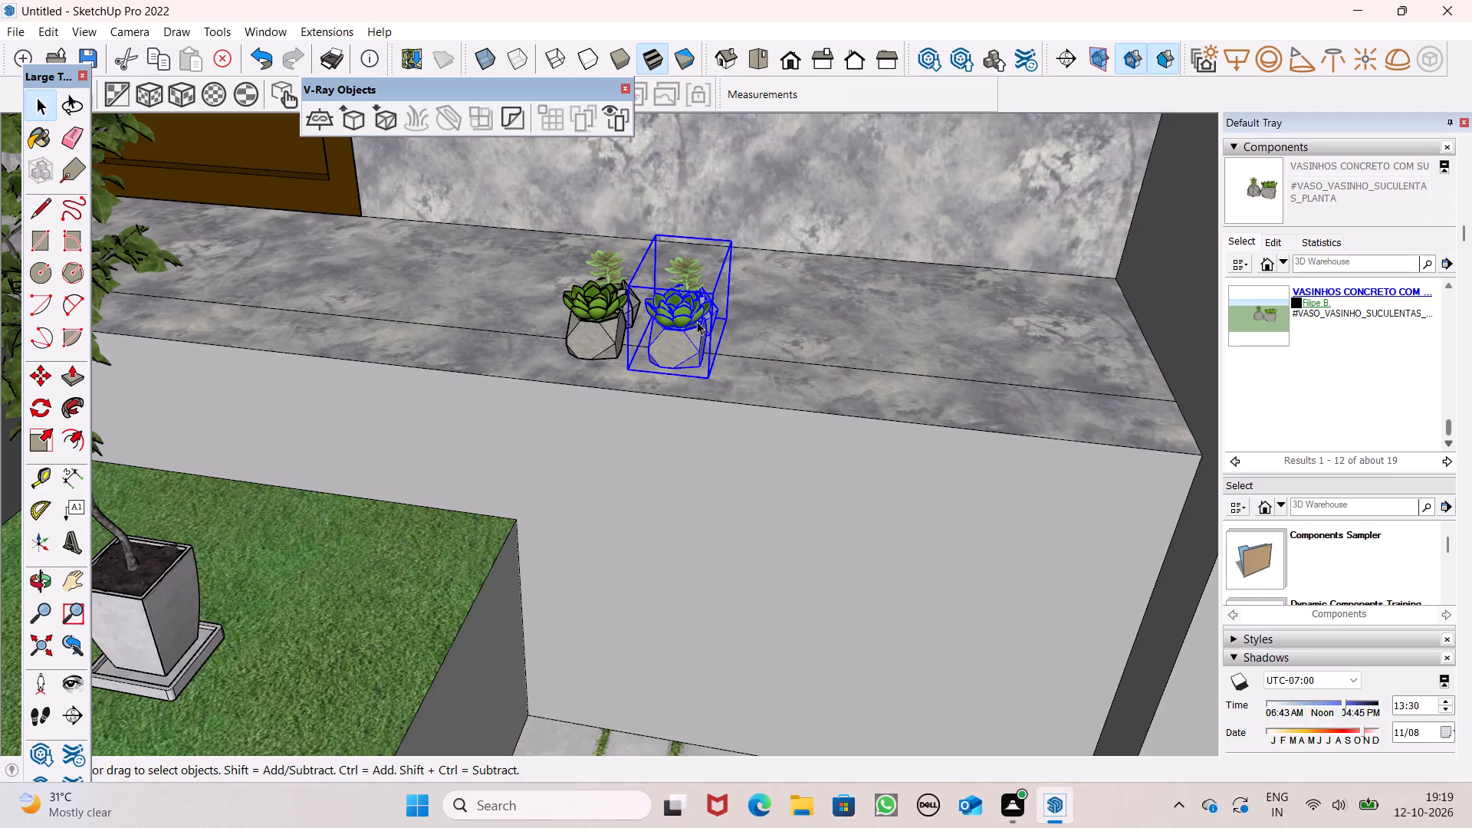
key(Delete)
click(624, 320)
key(Delete)
Copy the front-strip corner pot pair about 1' 4" along the ledge towards the steps.
scroll(715, 373, down, 16)
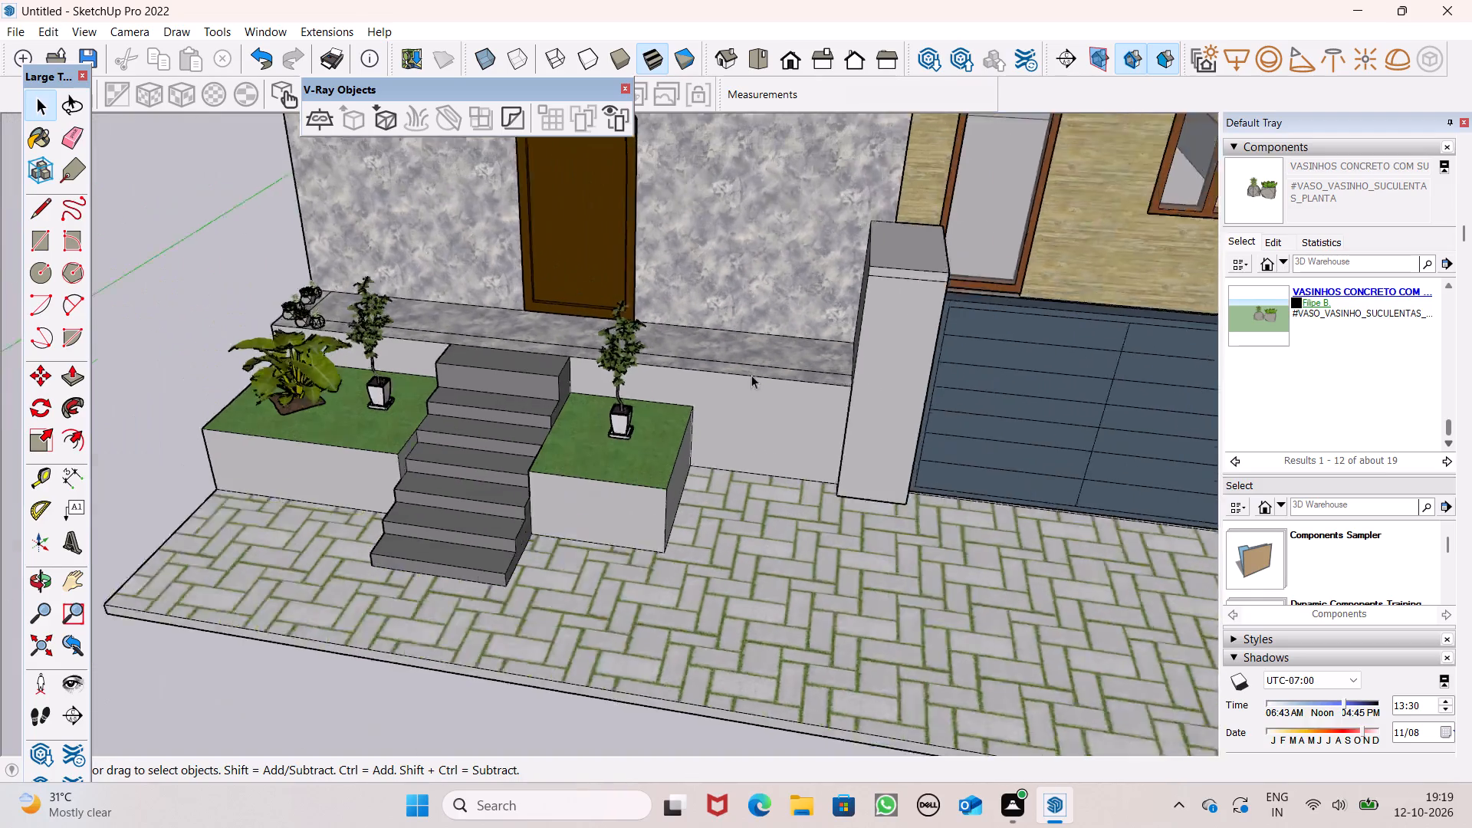
scroll(751, 375, down, 1)
scroll(427, 285, up, 7)
scroll(353, 320, up, 7)
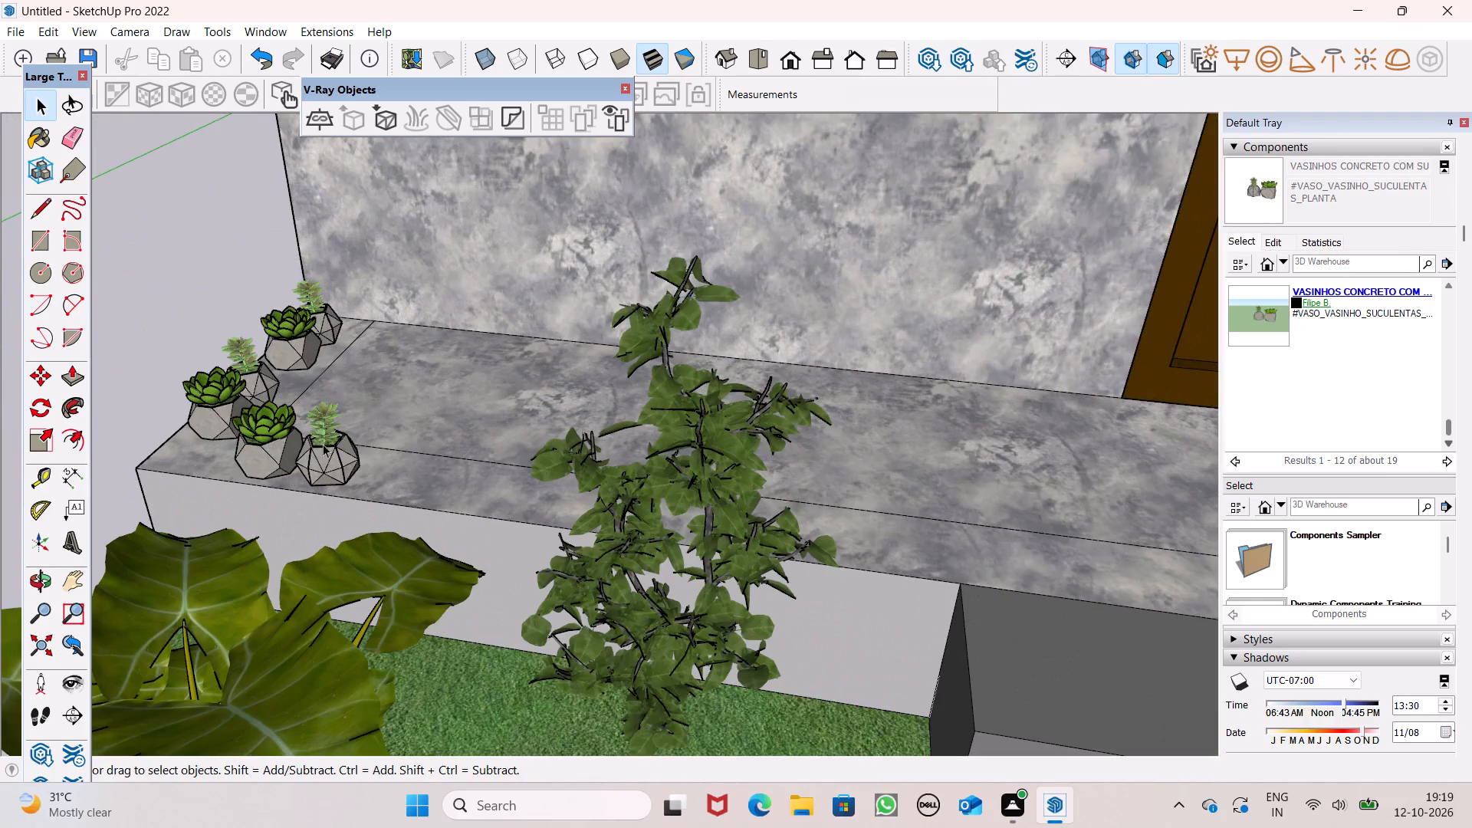
click(323, 444)
scroll(373, 396, down, 5)
middle_drag(475, 441, 538, 719)
key(m)
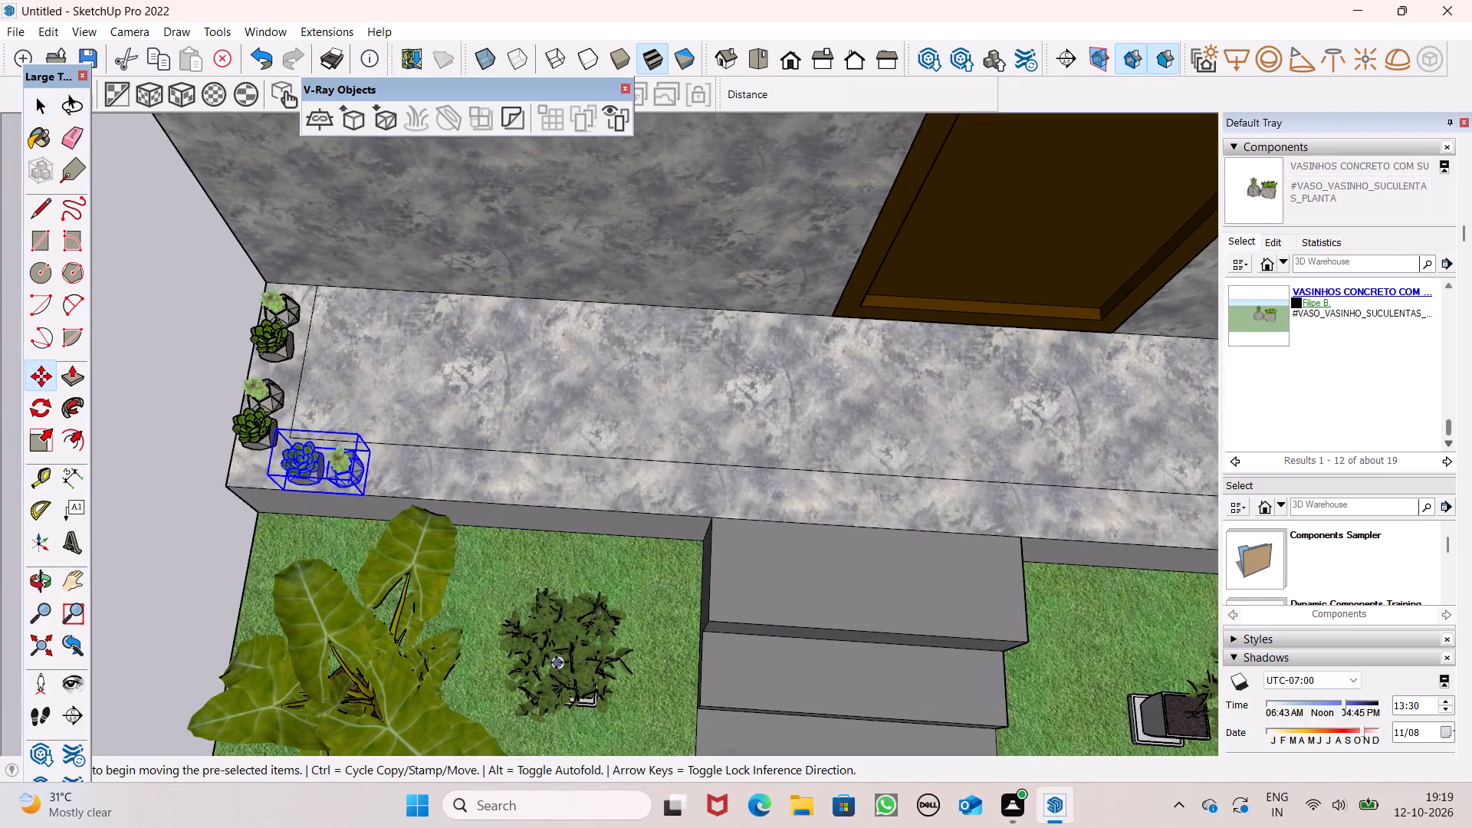
key(Return)
scroll(398, 498, up, 6)
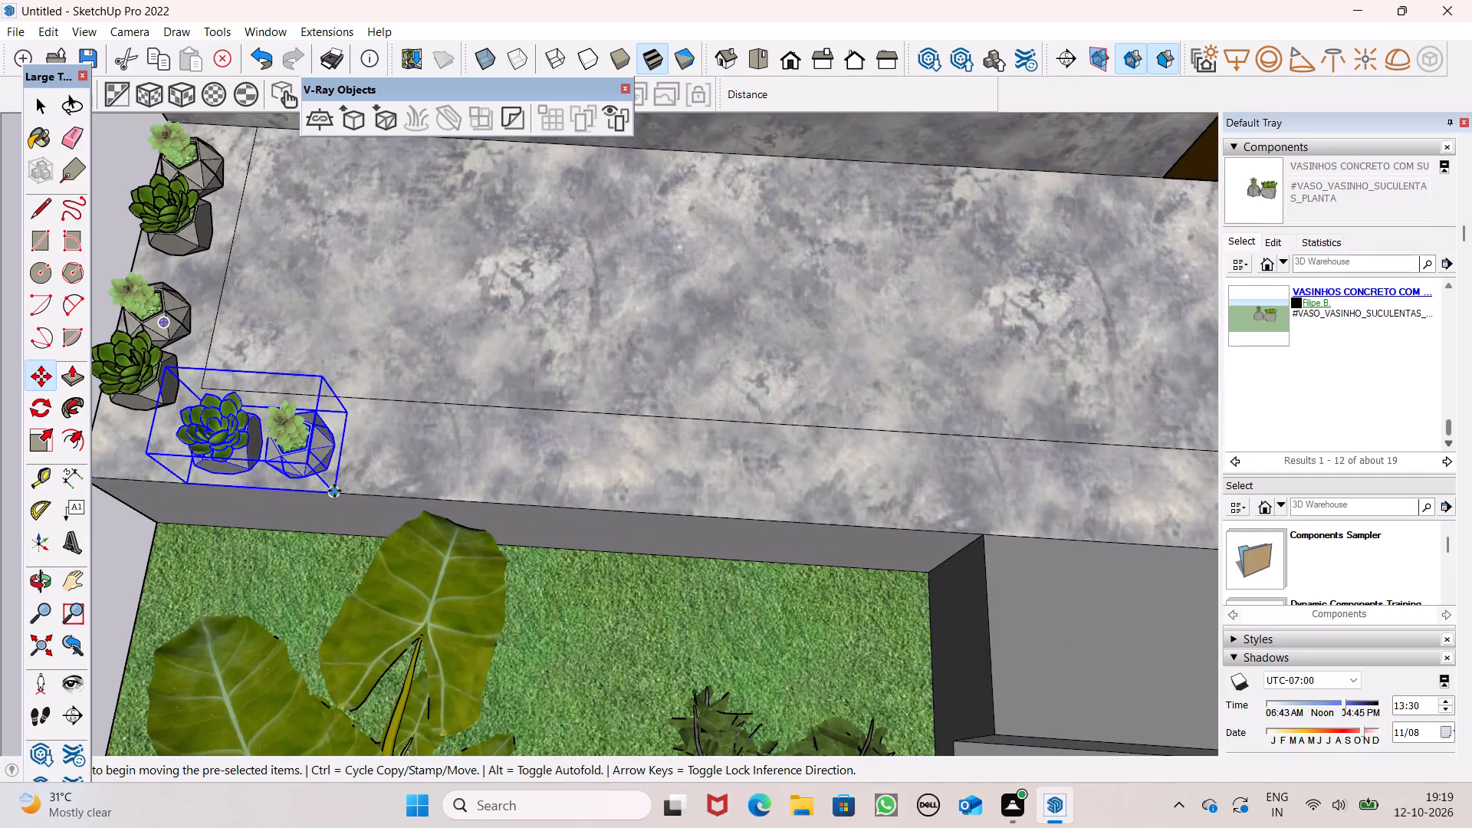
drag(334, 491, 521, 498)
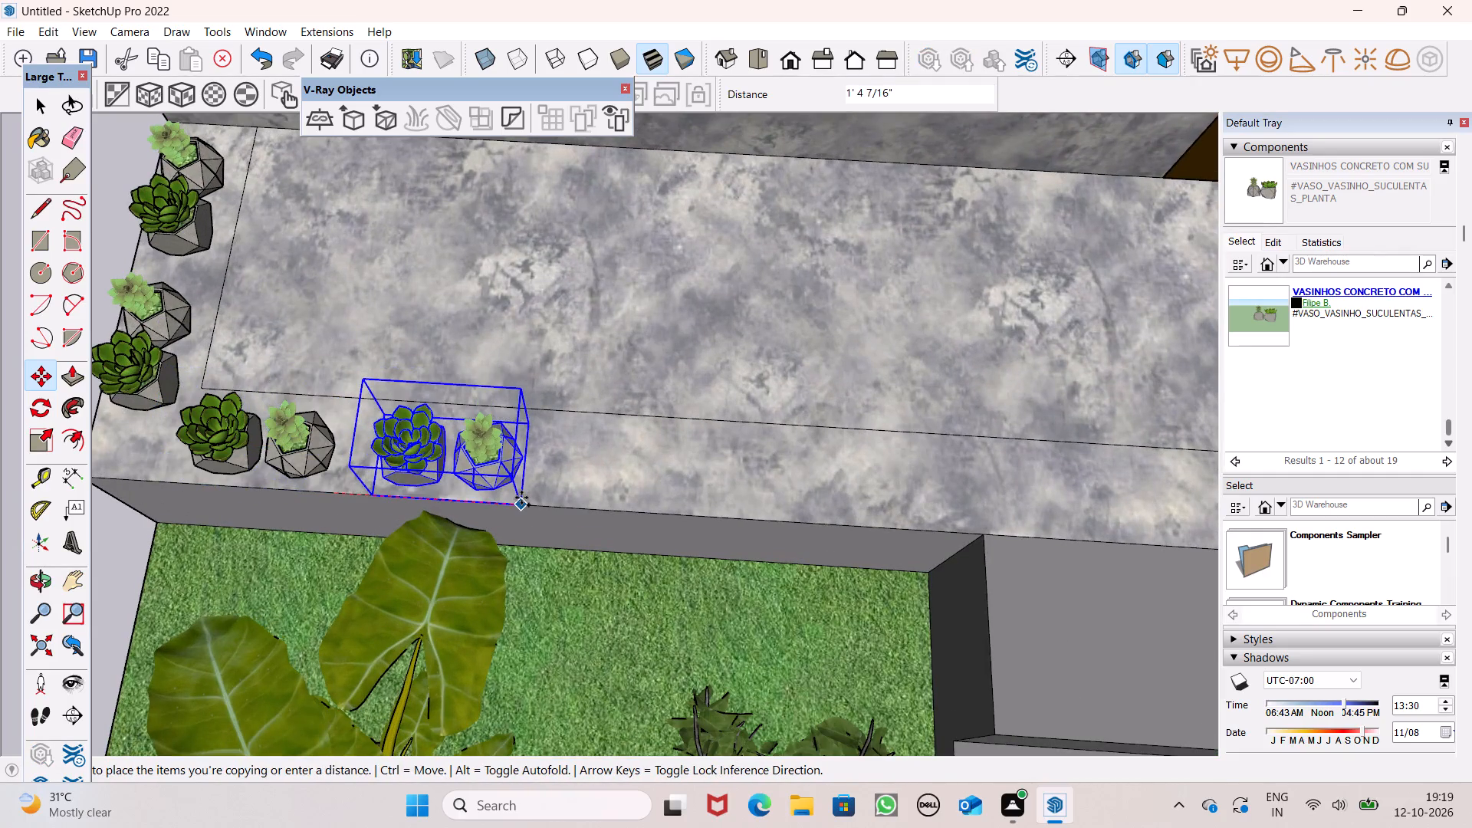
drag(521, 498, 520, 498)
Copy the newest pot pair about 1' 3" farther along the ledge's front strip.
drag(520, 502, 663, 501)
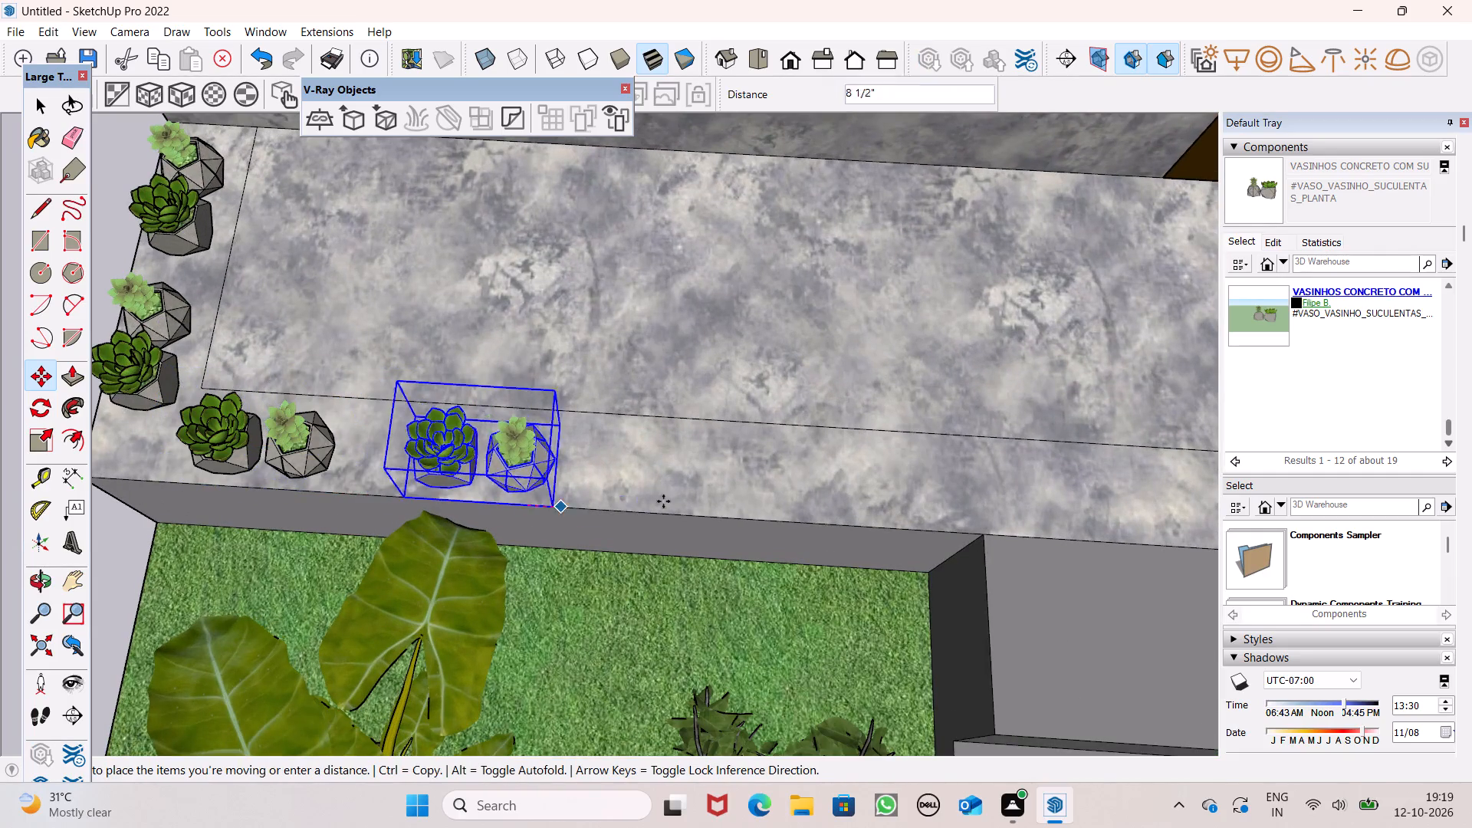
drag(663, 501, 701, 506)
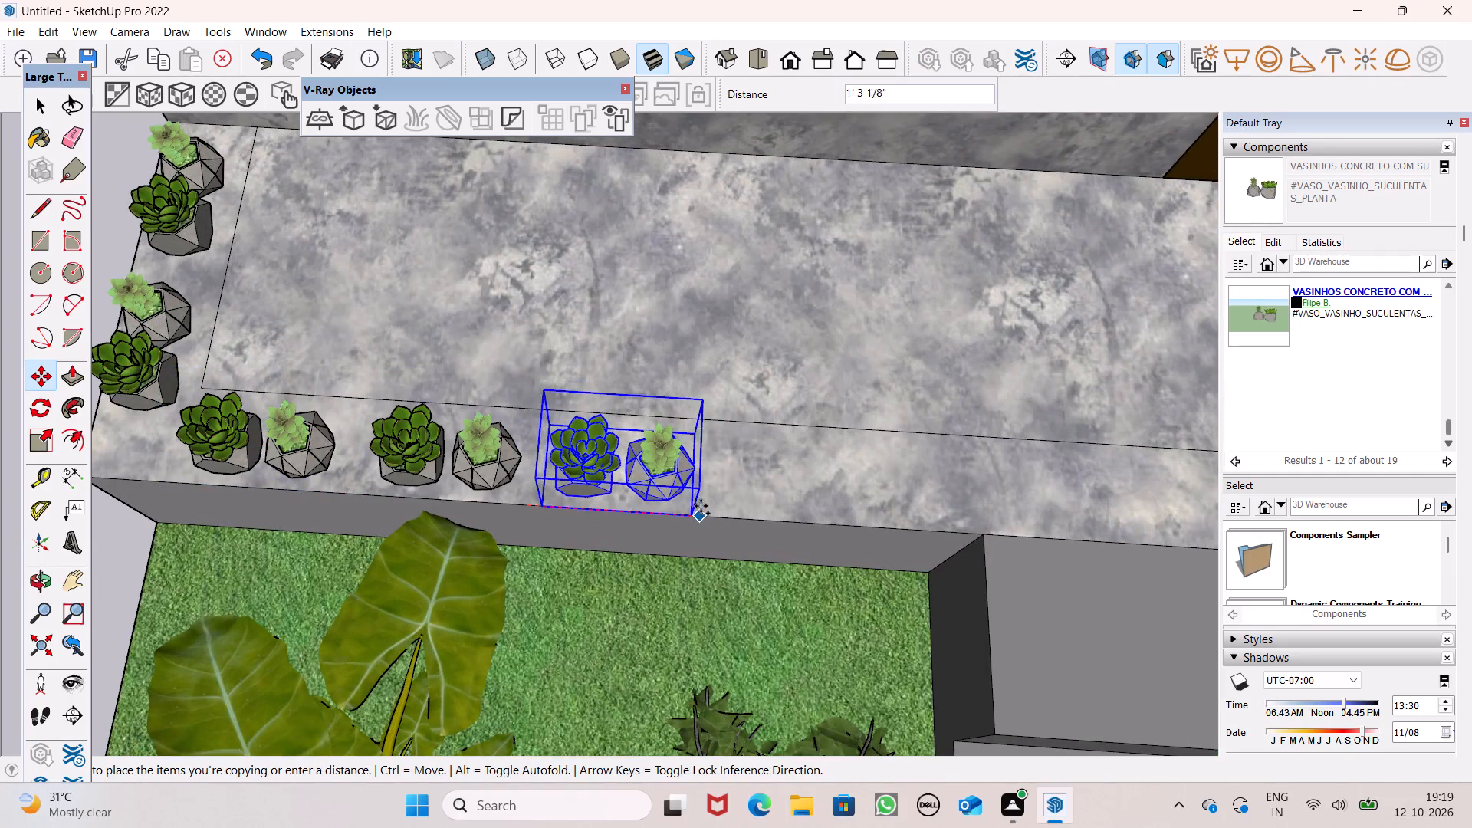
drag(701, 506, 695, 508)
Copy the last pot pair about 1' 1 1/2" along the front strip to end the row beside the steps.
scroll(646, 435, down, 3)
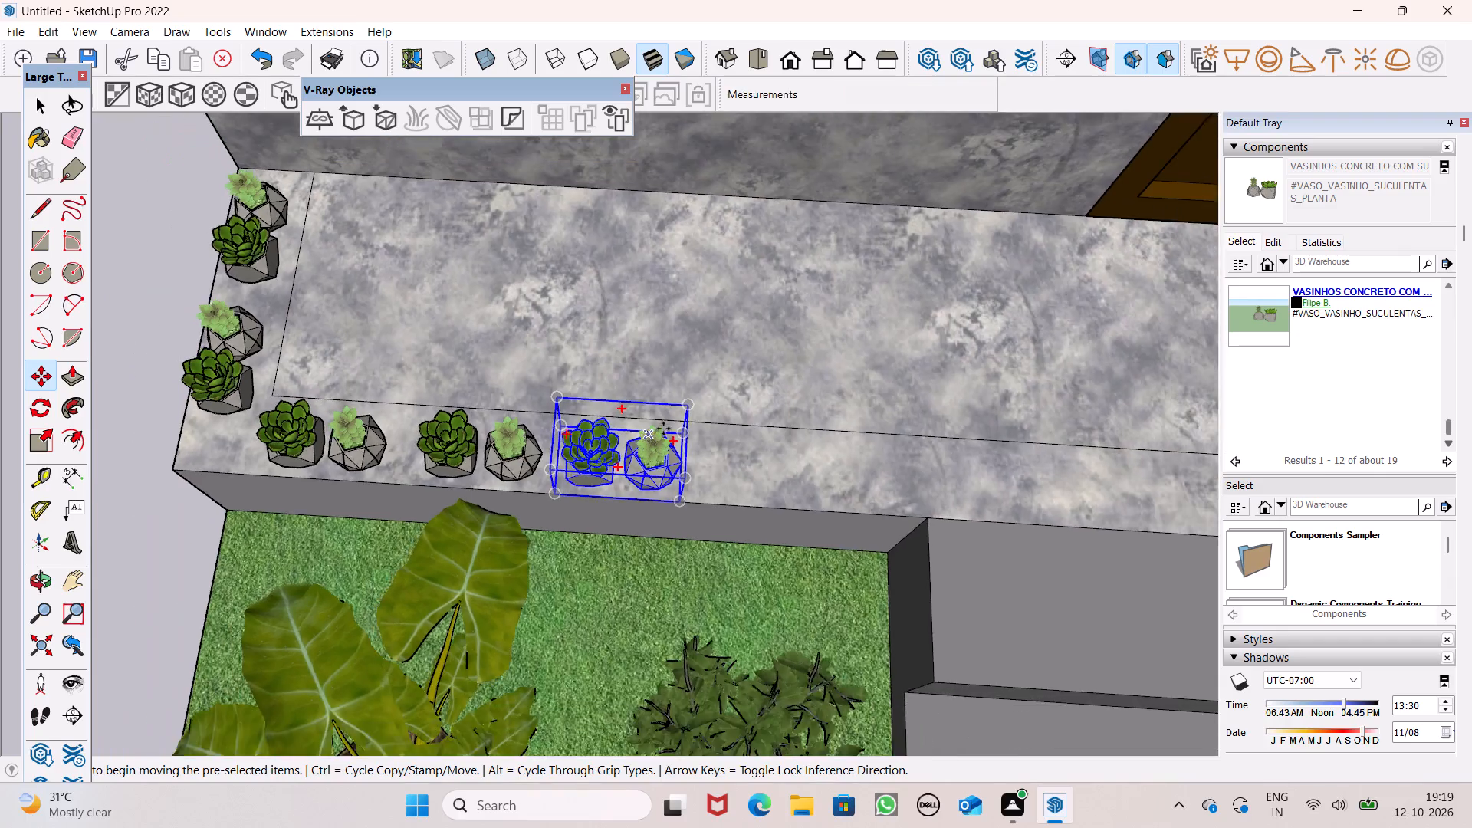
scroll(665, 423, down, 7)
scroll(764, 432, down, 4)
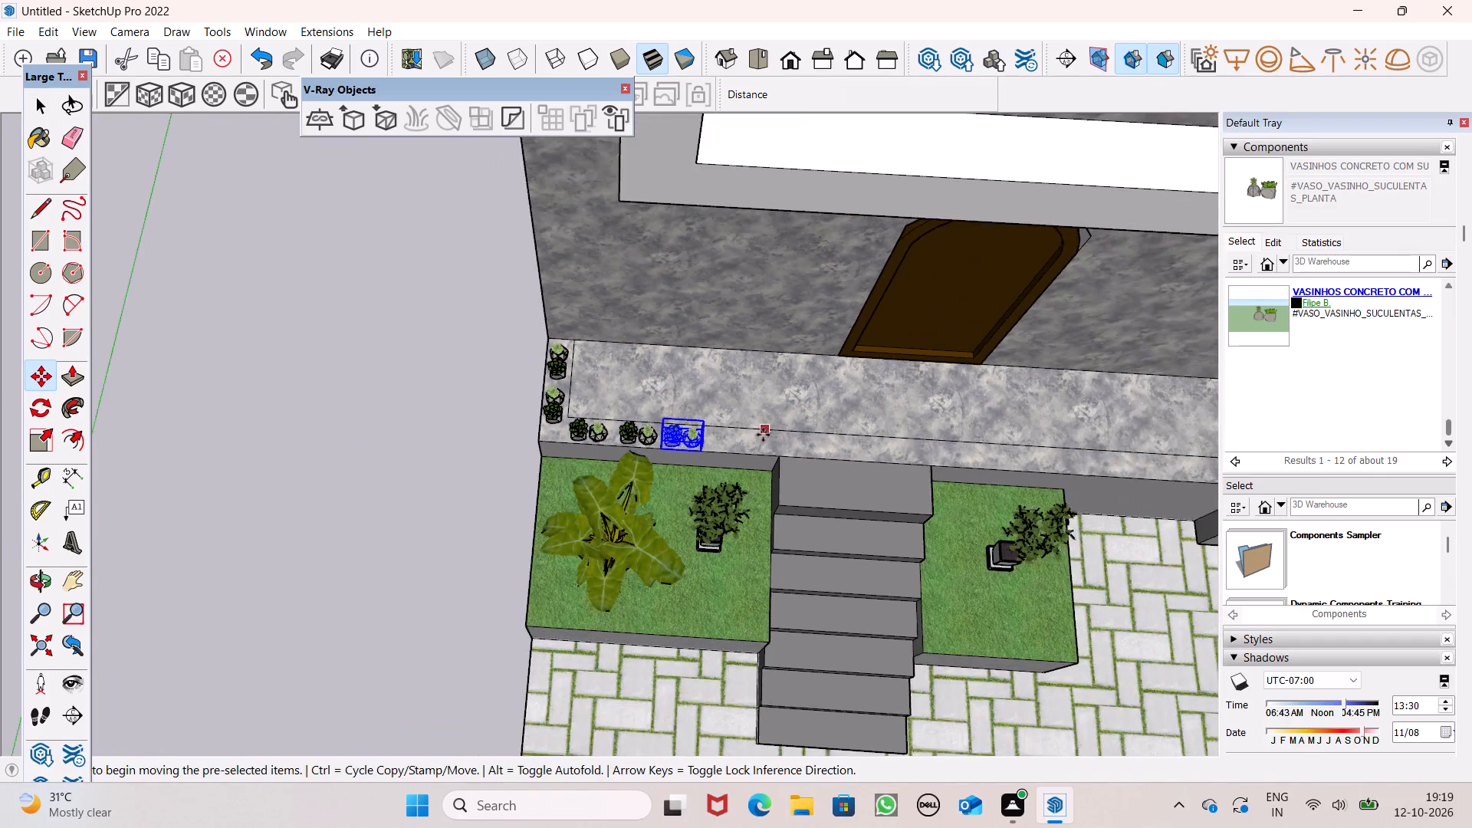
middle_drag(776, 457, 742, 281)
scroll(742, 294, up, 2)
scroll(376, 366, down, 3)
scroll(832, 432, up, 5)
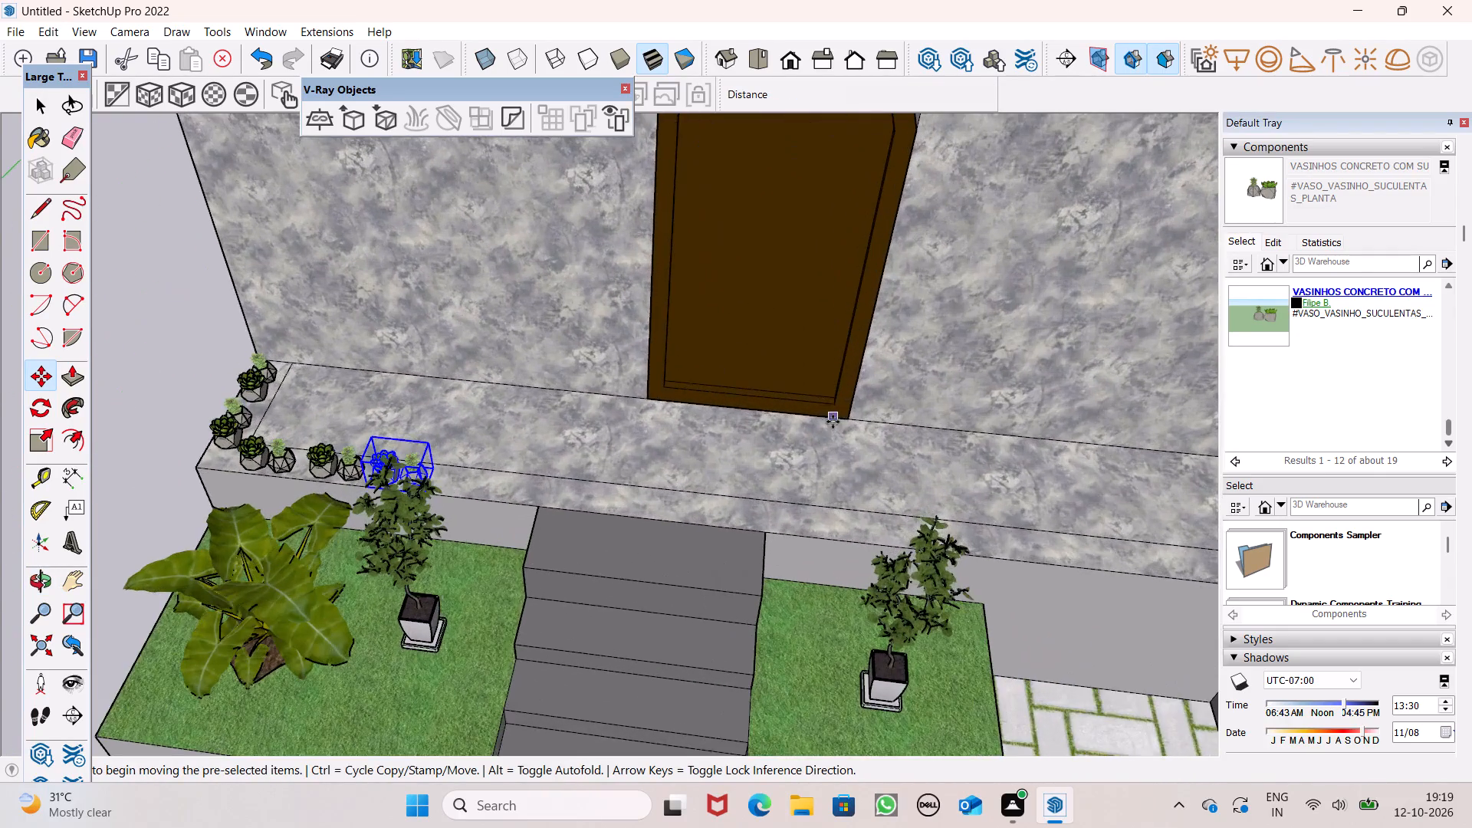
scroll(804, 411, down, 3)
scroll(676, 501, up, 2)
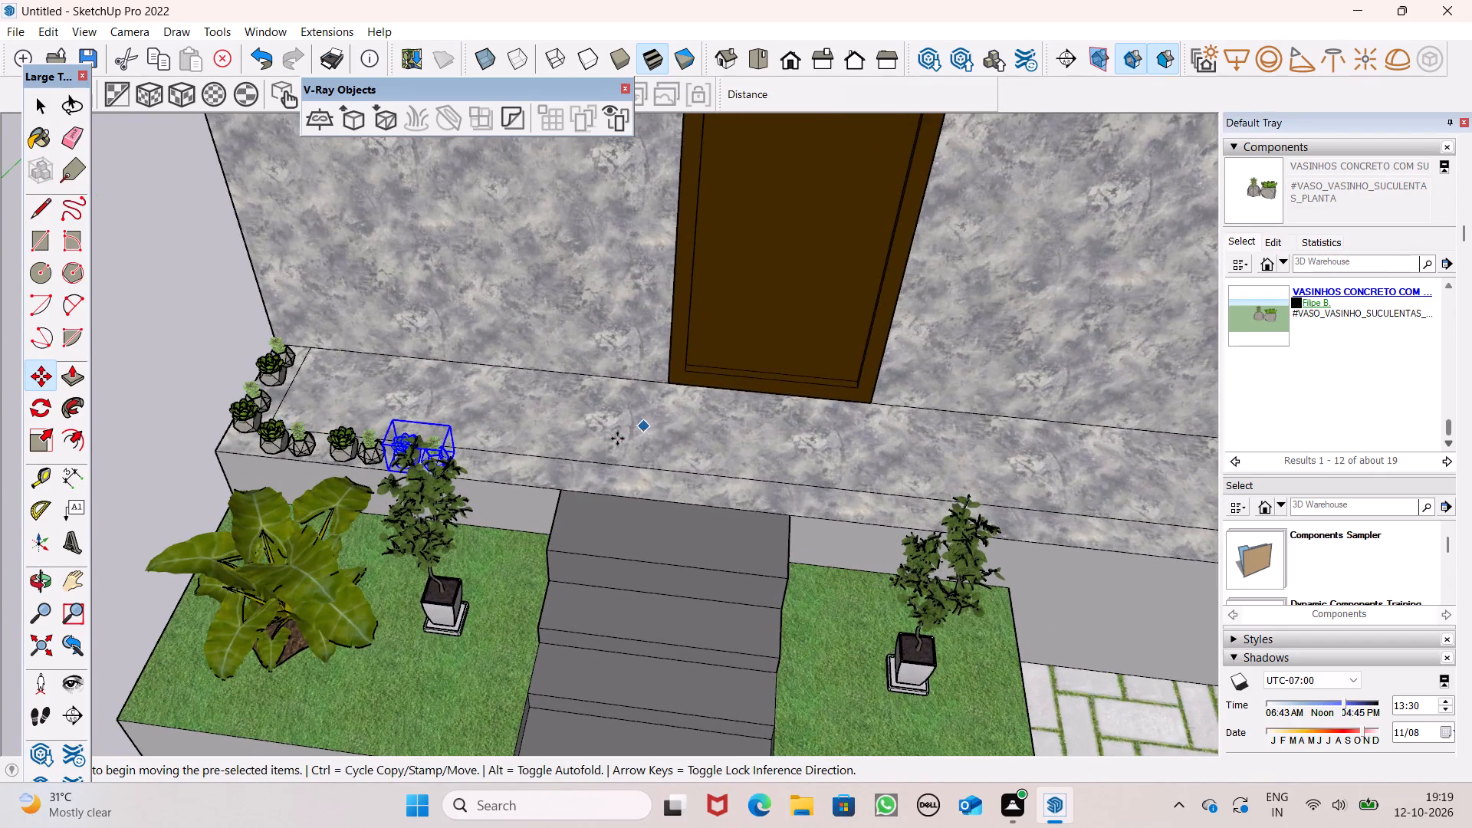
scroll(616, 439, down, 5)
scroll(1018, 604, up, 6)
scroll(521, 568, down, 5)
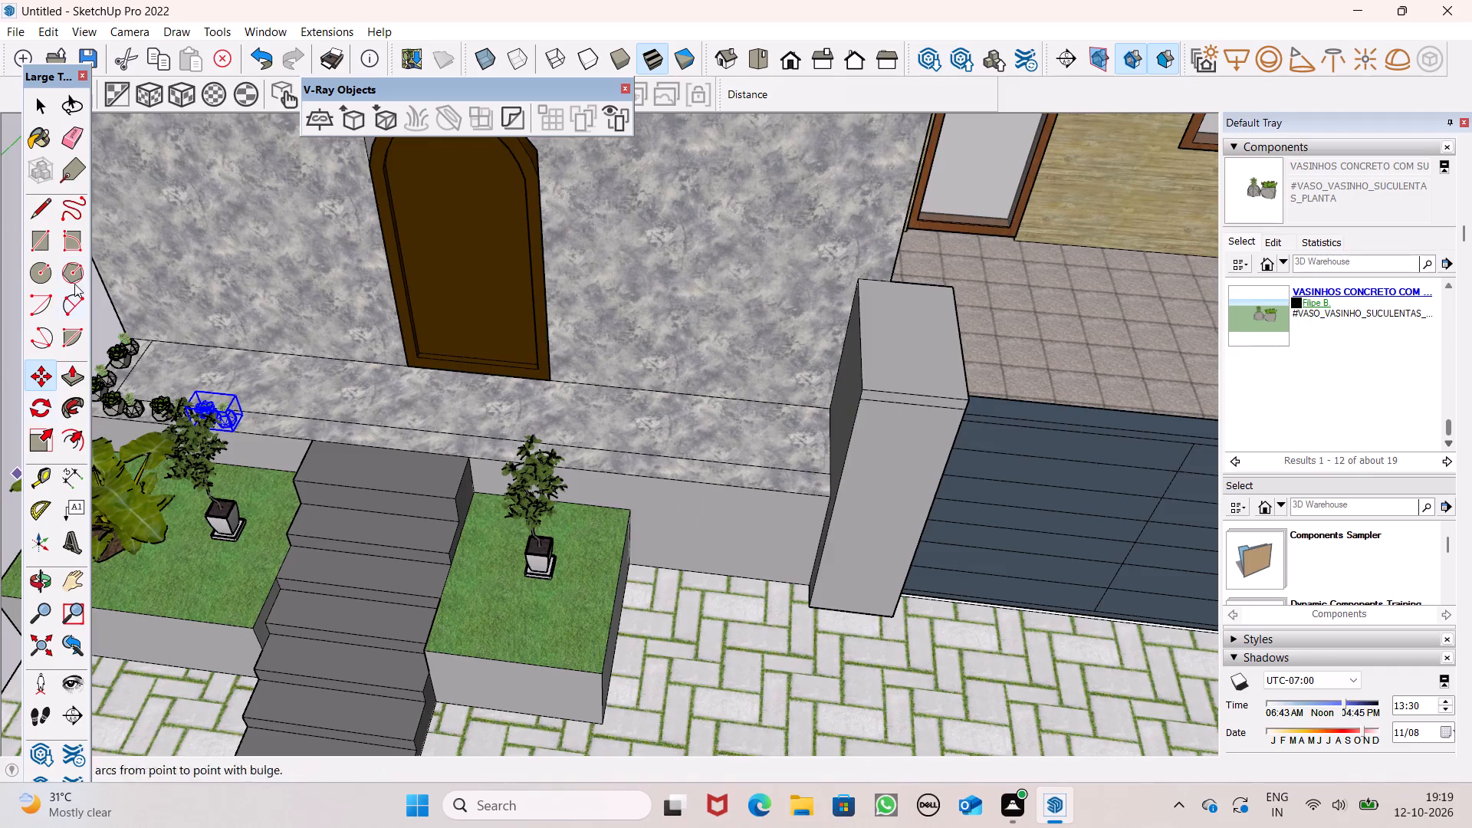
scroll(215, 375, up, 6)
scroll(262, 482, up, 6)
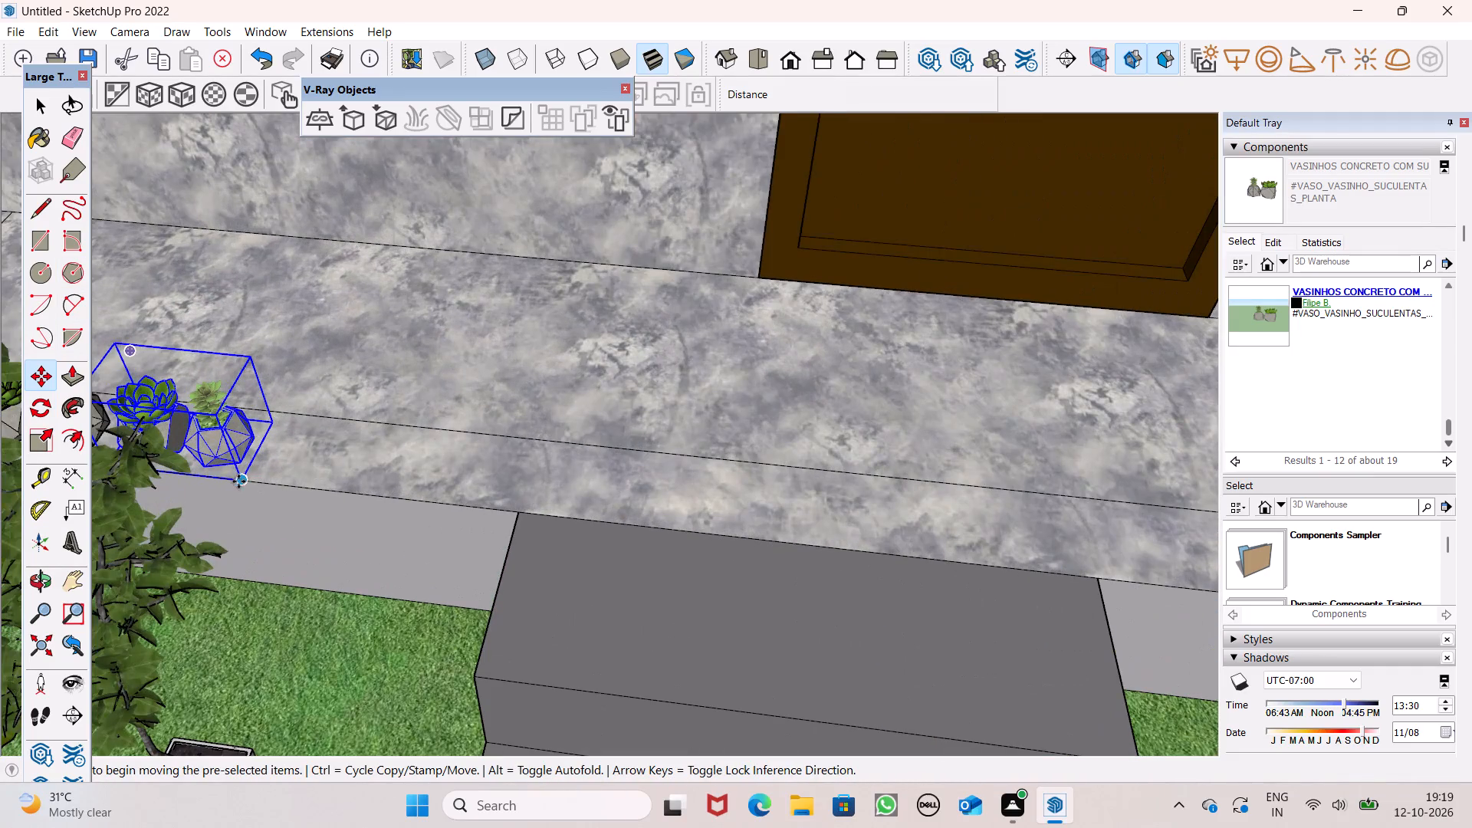
drag(245, 475, 385, 497)
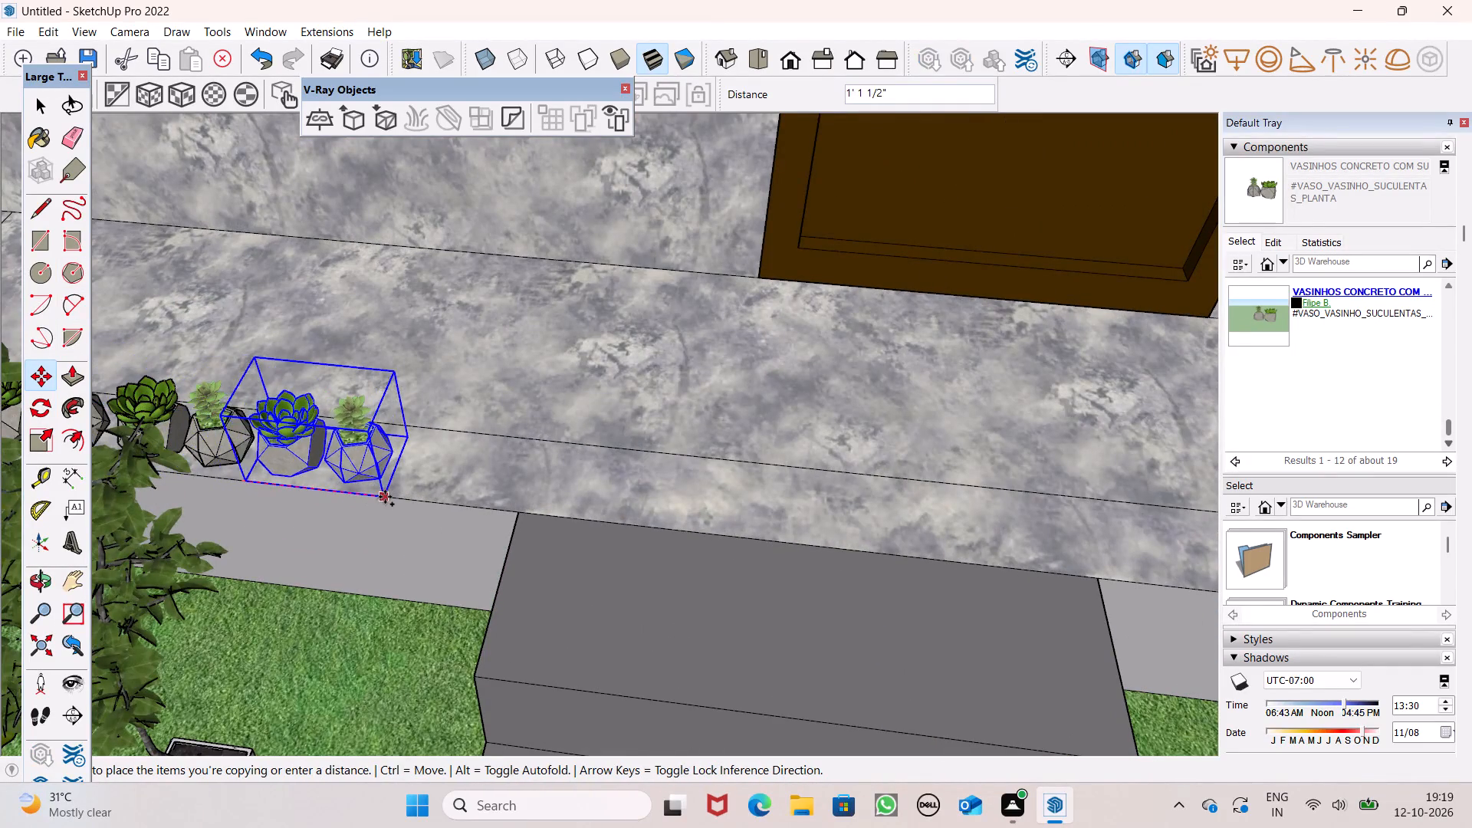
drag(385, 497, 388, 503)
Copy the row's last pot pair about 7' 11" across the steps to the other side of the entrance.
scroll(331, 449, down, 12)
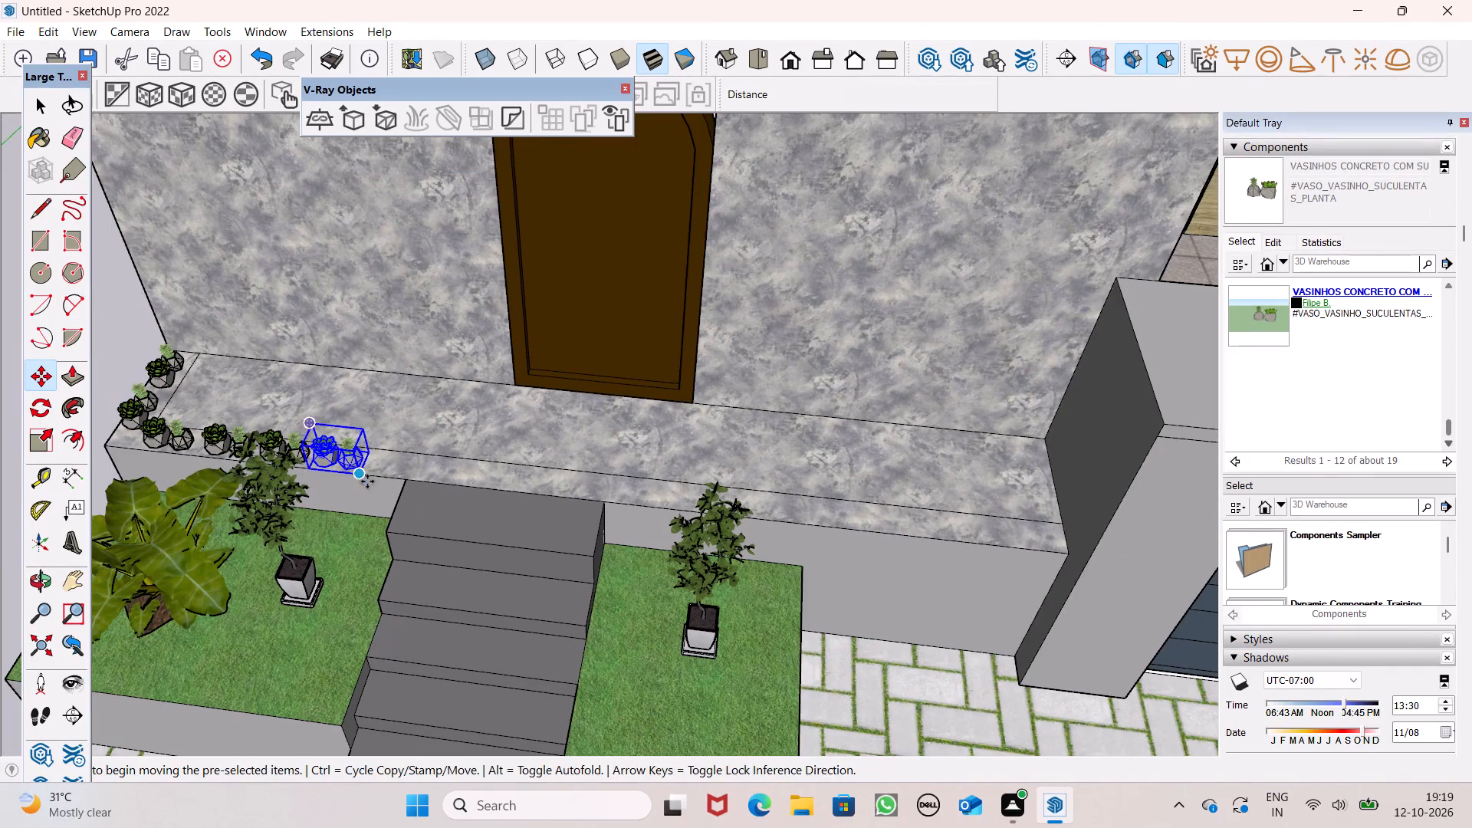
drag(363, 475, 856, 538)
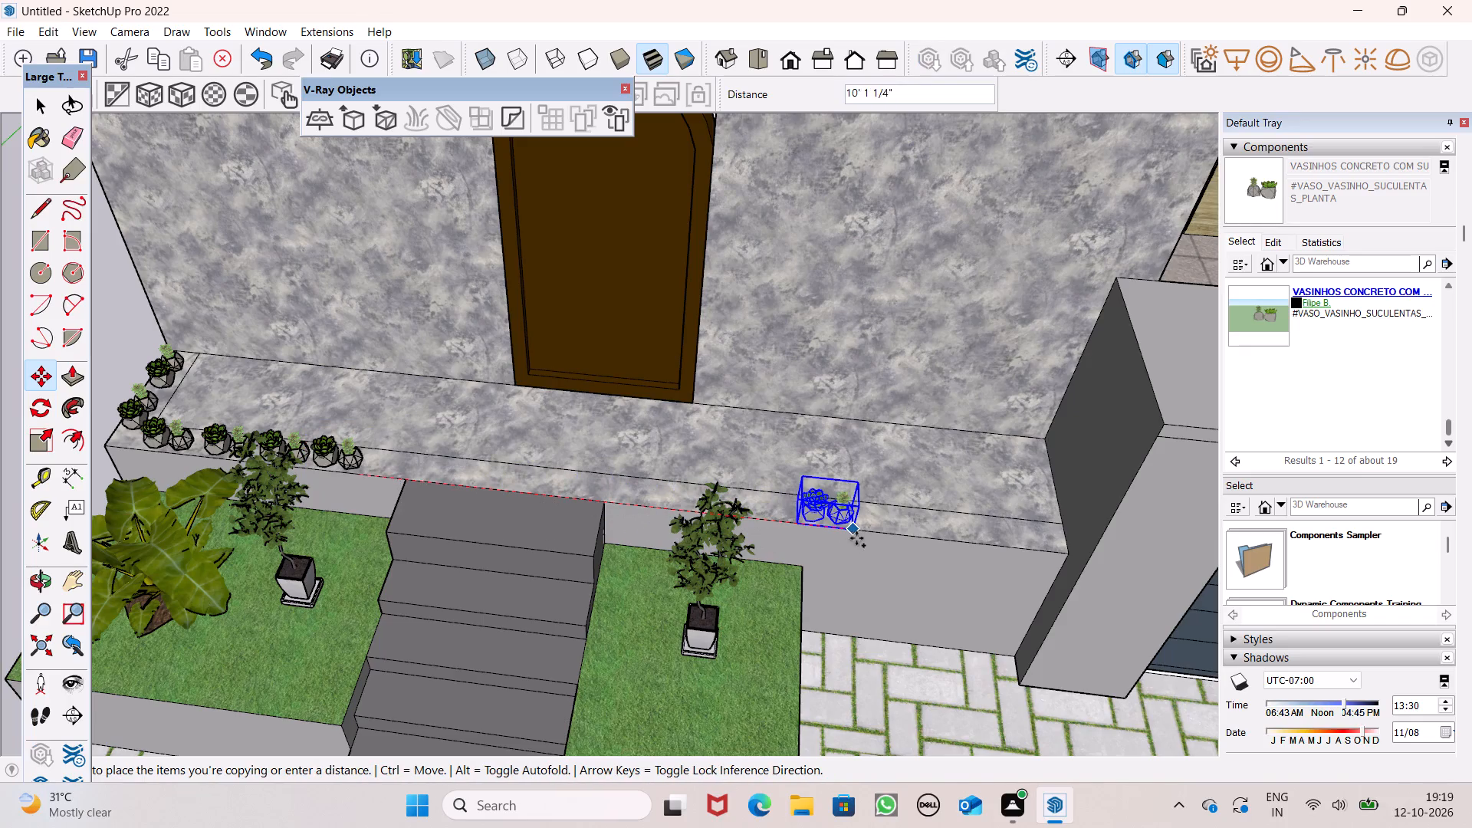
drag(856, 538, 813, 537)
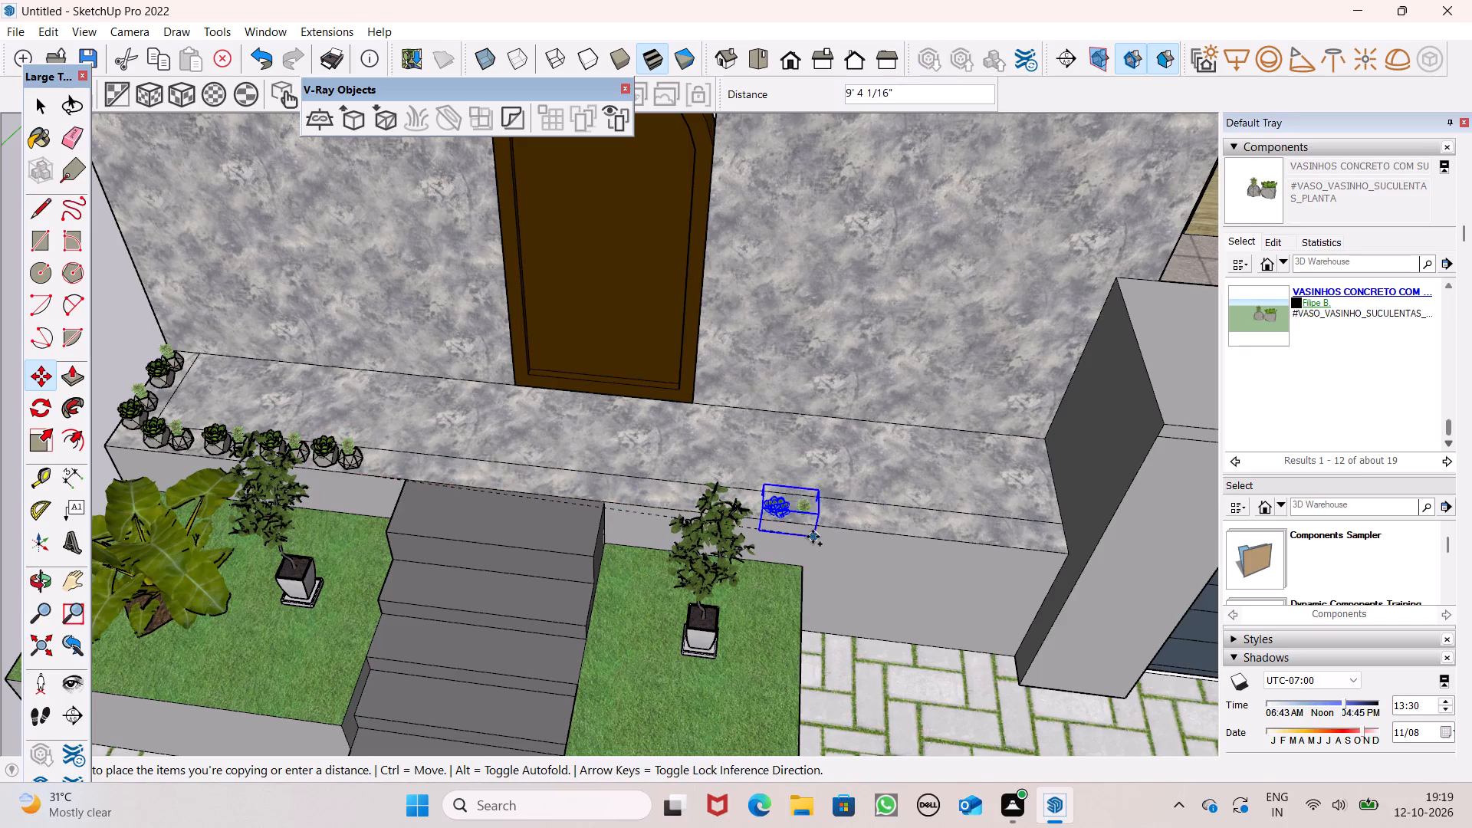
drag(813, 537, 721, 510)
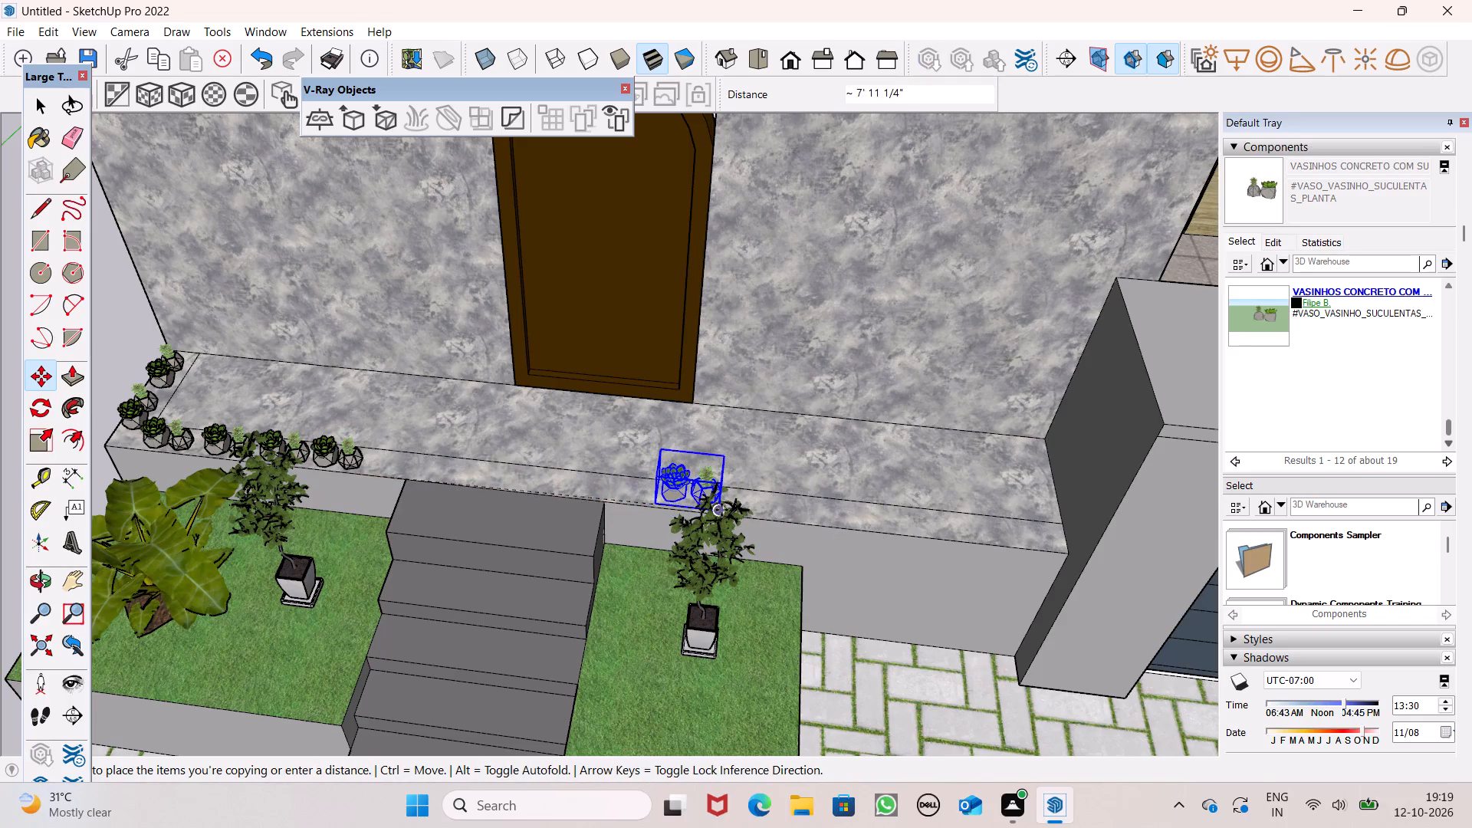
drag(721, 510, 722, 510)
Move the copied pot pair about 3' back over the ledge beside the far edge of the steps.
middle_drag(883, 557, 643, 560)
scroll(859, 560, up, 1)
scroll(598, 510, up, 4)
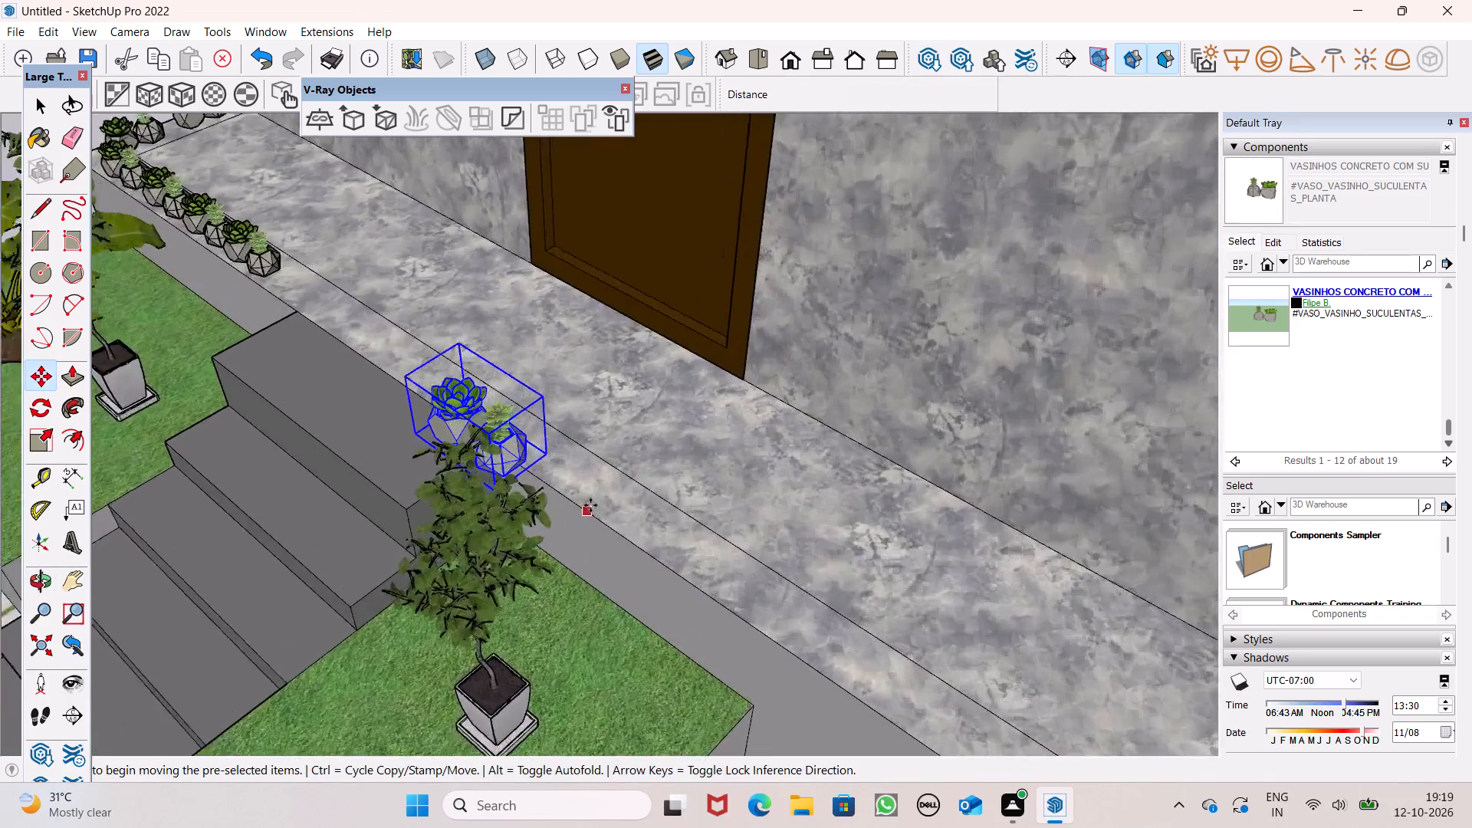
scroll(590, 505, up, 3)
scroll(656, 462, down, 4)
scroll(577, 475, up, 6)
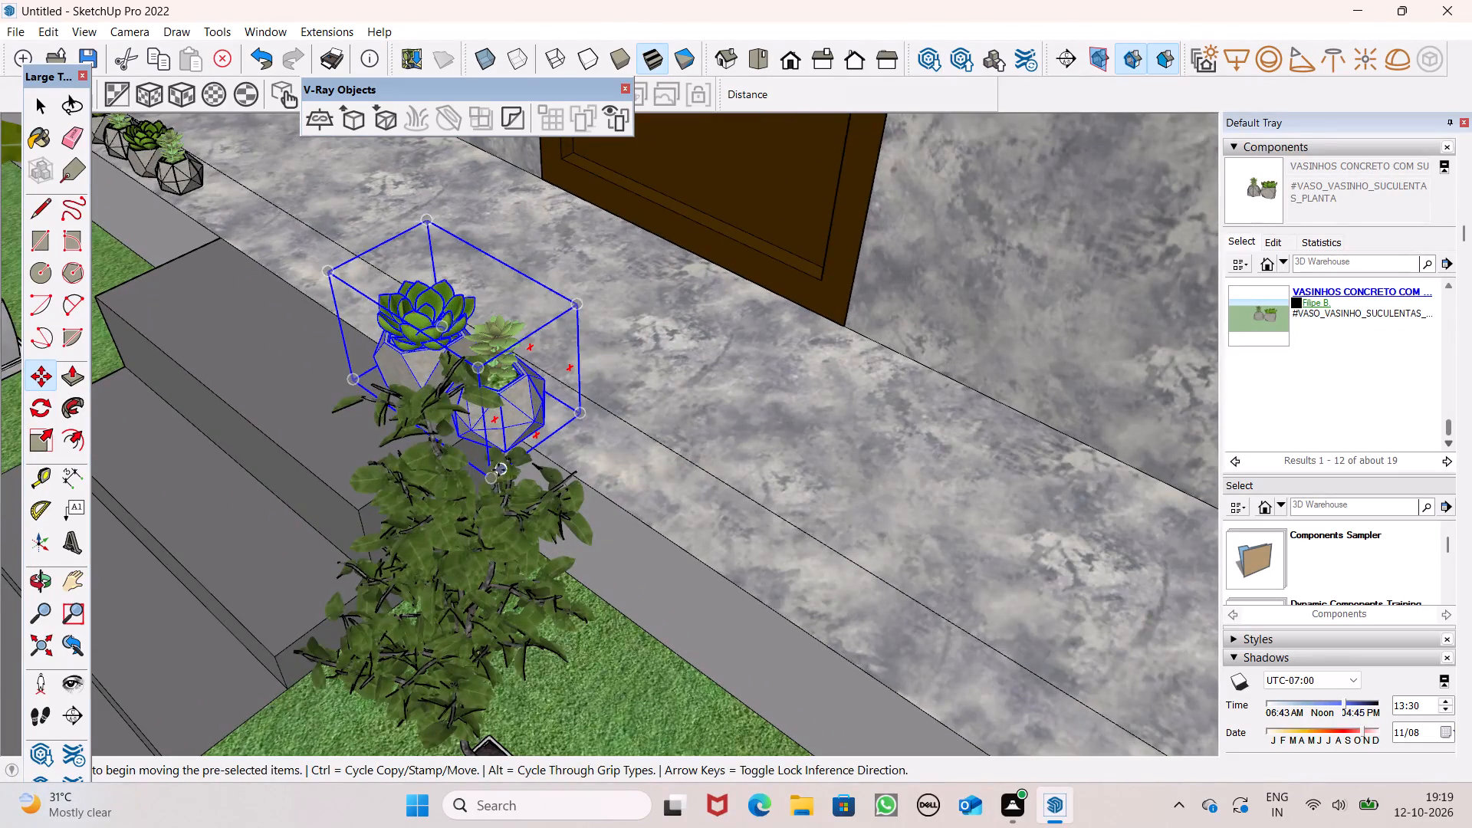
drag(493, 479, 594, 478)
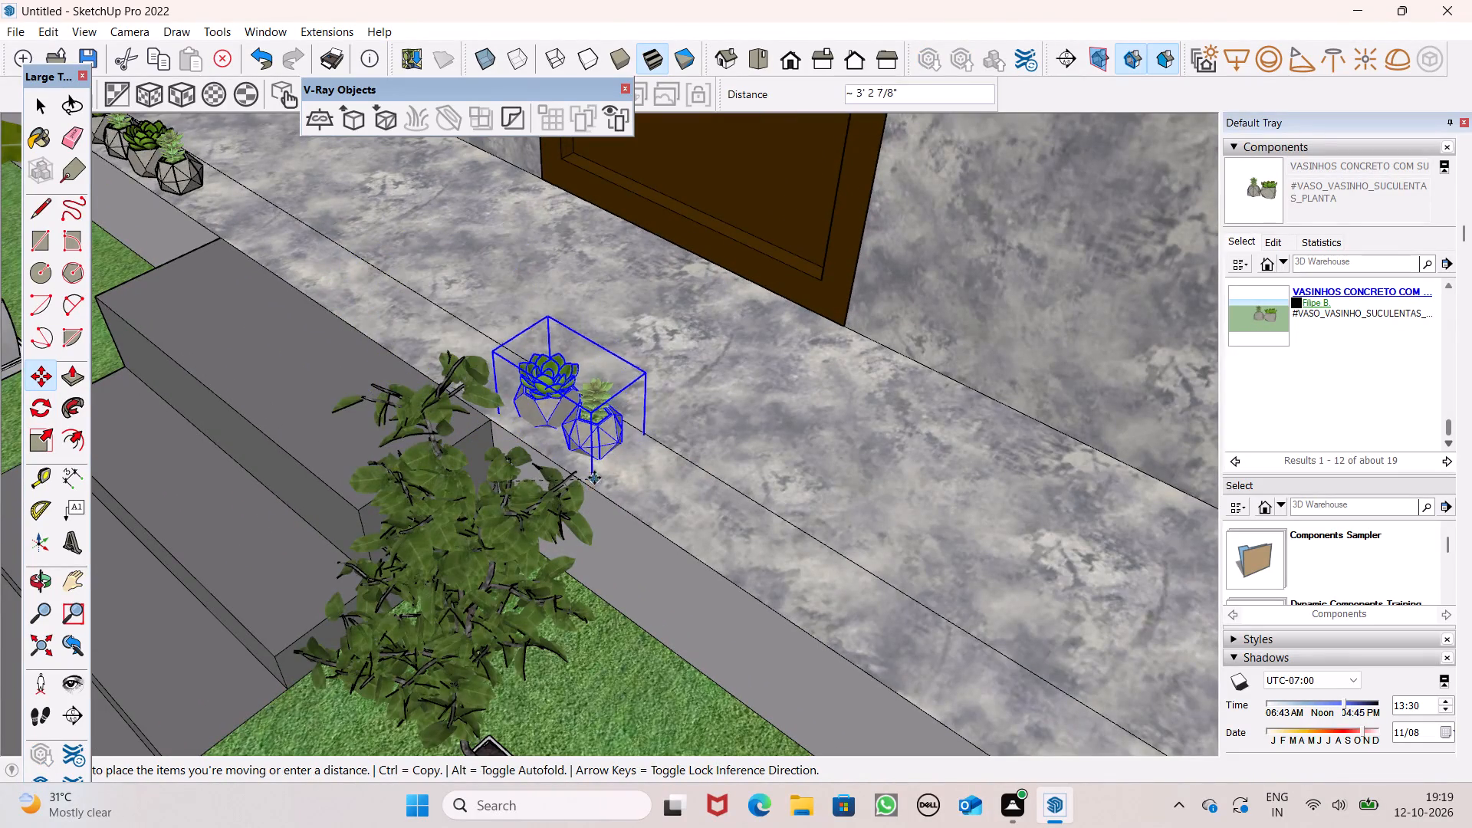
drag(594, 478, 591, 454)
Shift the pot pair to the ledge's front edge just past the steps, in line with the opposite row.
middle_drag(618, 527, 488, 383)
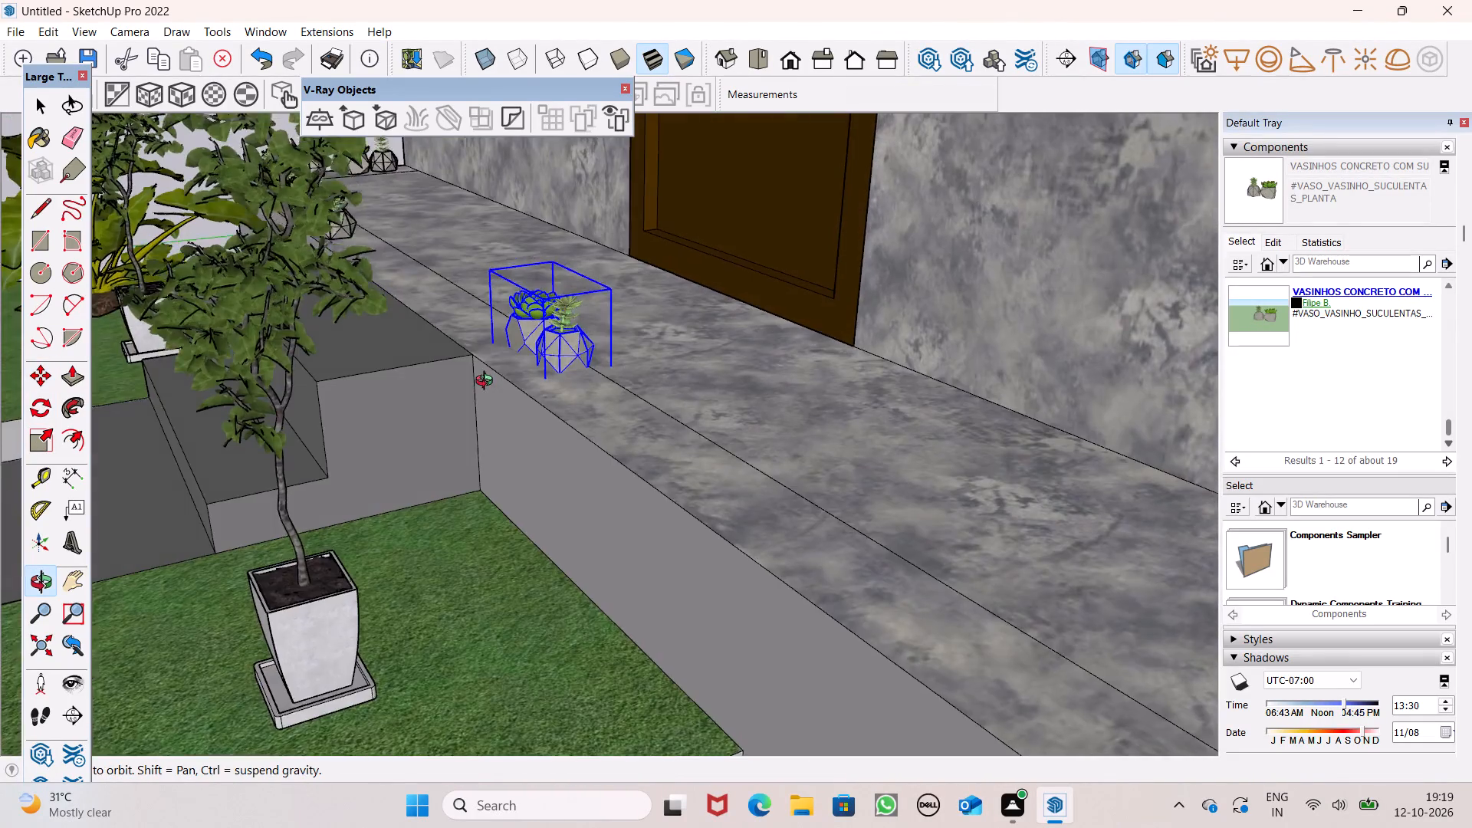
middle_drag(488, 383, 491, 383)
scroll(524, 384, up, 3)
drag(552, 381, 555, 397)
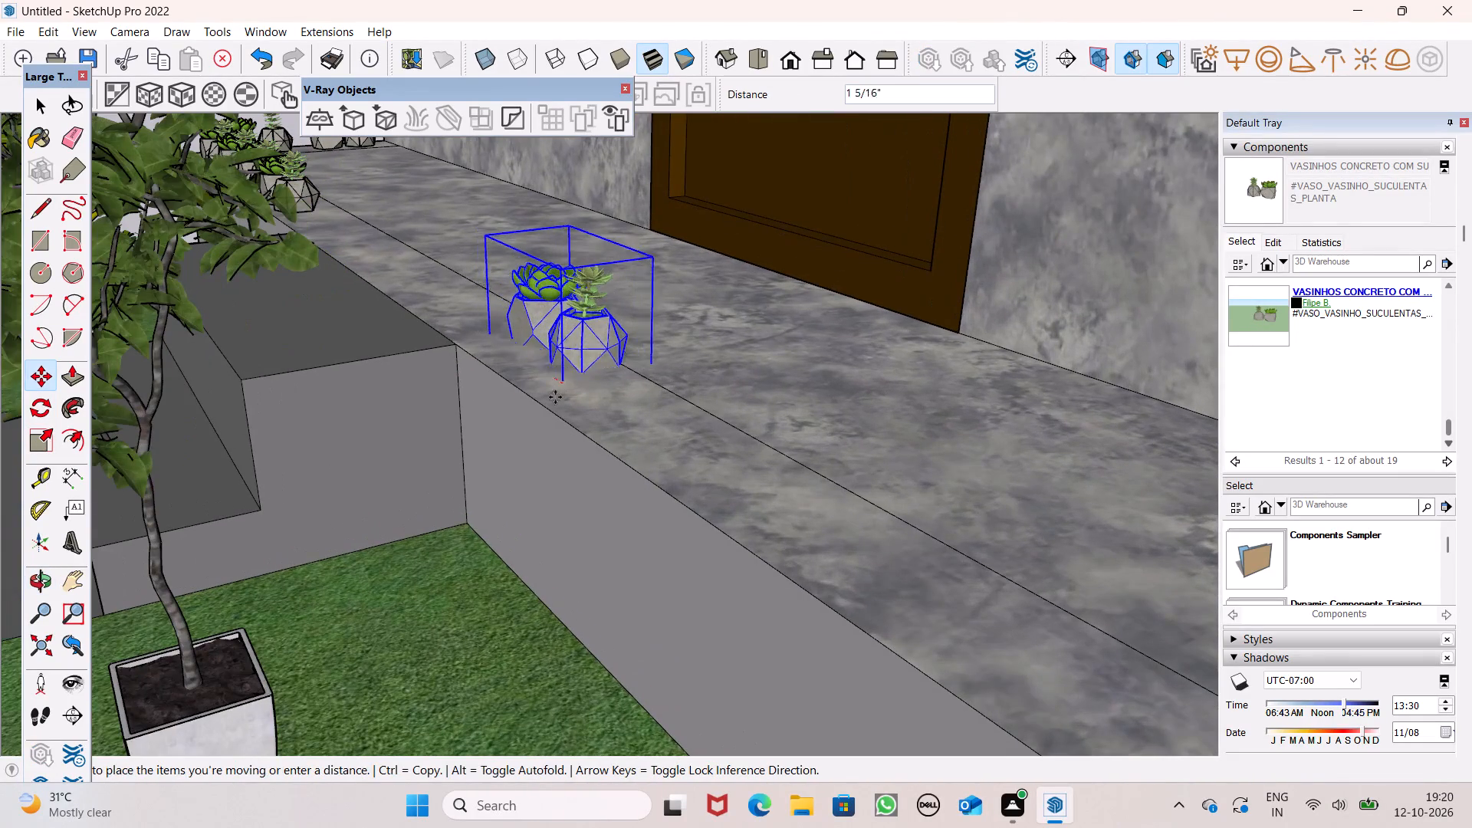
drag(555, 397, 551, 413)
scroll(552, 417, down, 6)
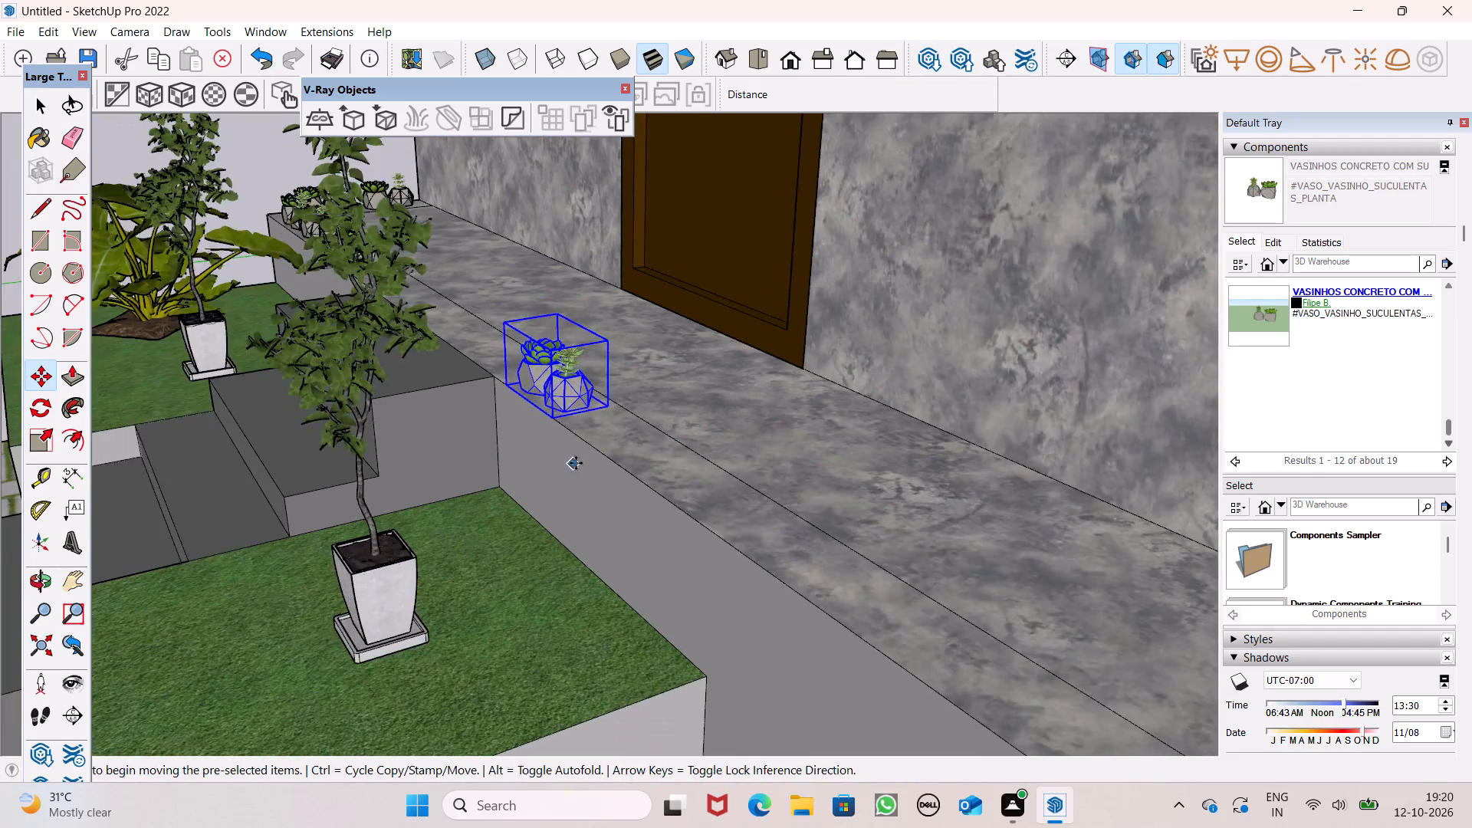
scroll(581, 452, down, 4)
middle_drag(623, 473, 1018, 694)
scroll(847, 547, up, 8)
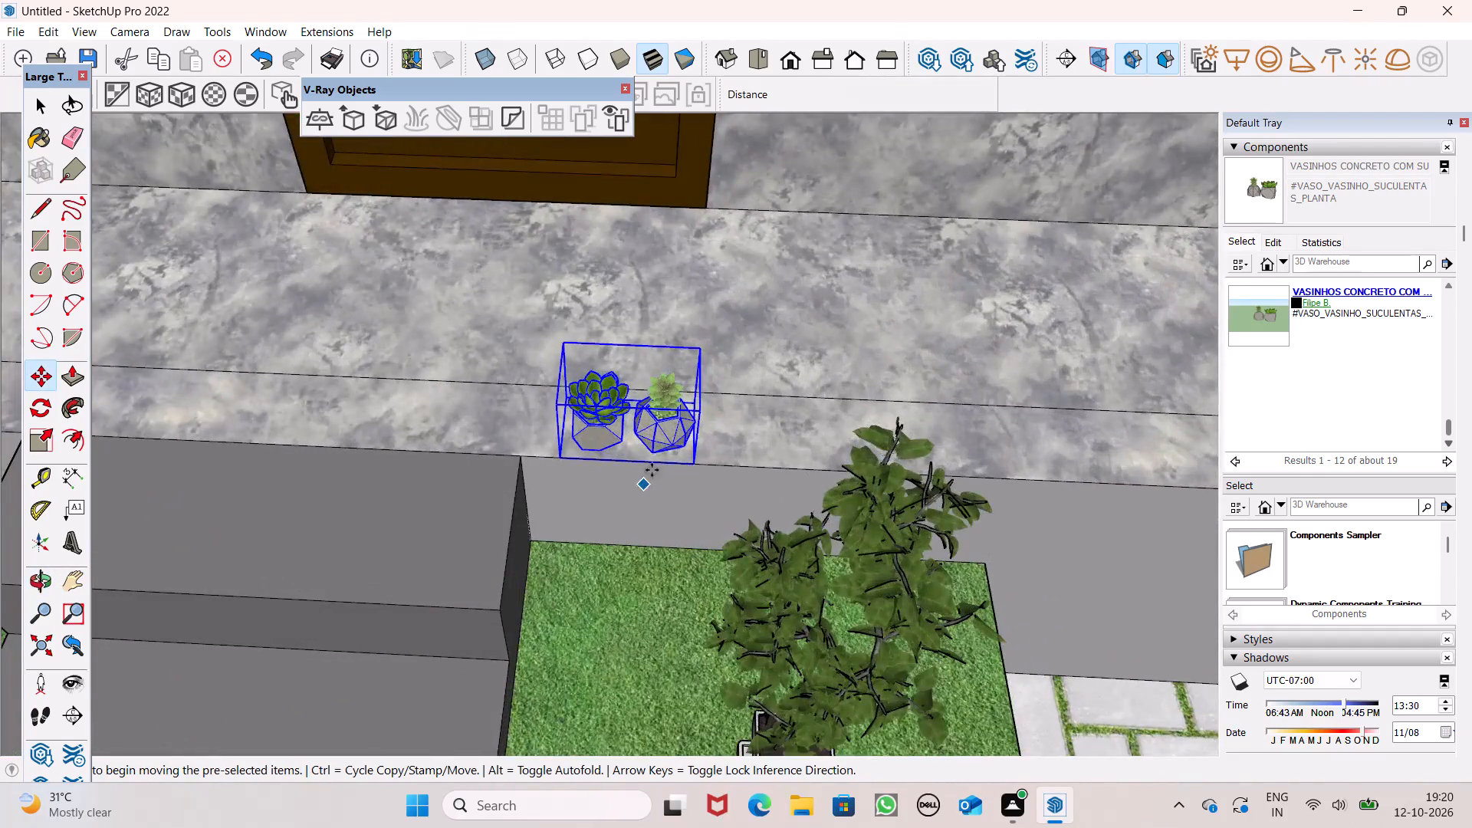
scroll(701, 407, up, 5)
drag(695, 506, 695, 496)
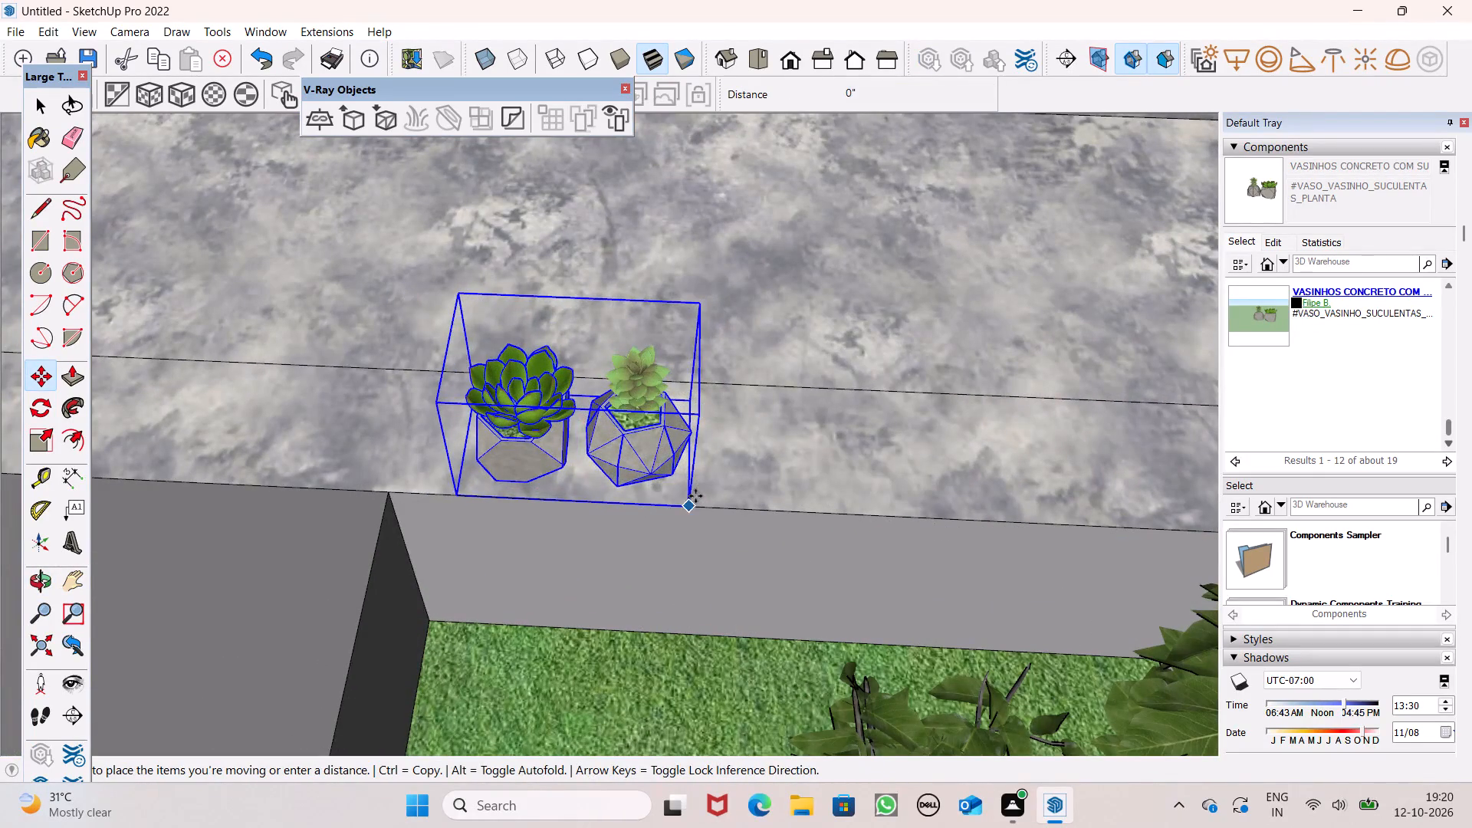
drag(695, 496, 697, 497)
Copy the succulent pot pair about 1' 3" along the ledge's front edge, away from the steps toward the gate pillar.
scroll(681, 471, down, 8)
middle_drag(705, 494, 806, 324)
scroll(715, 483, up, 1)
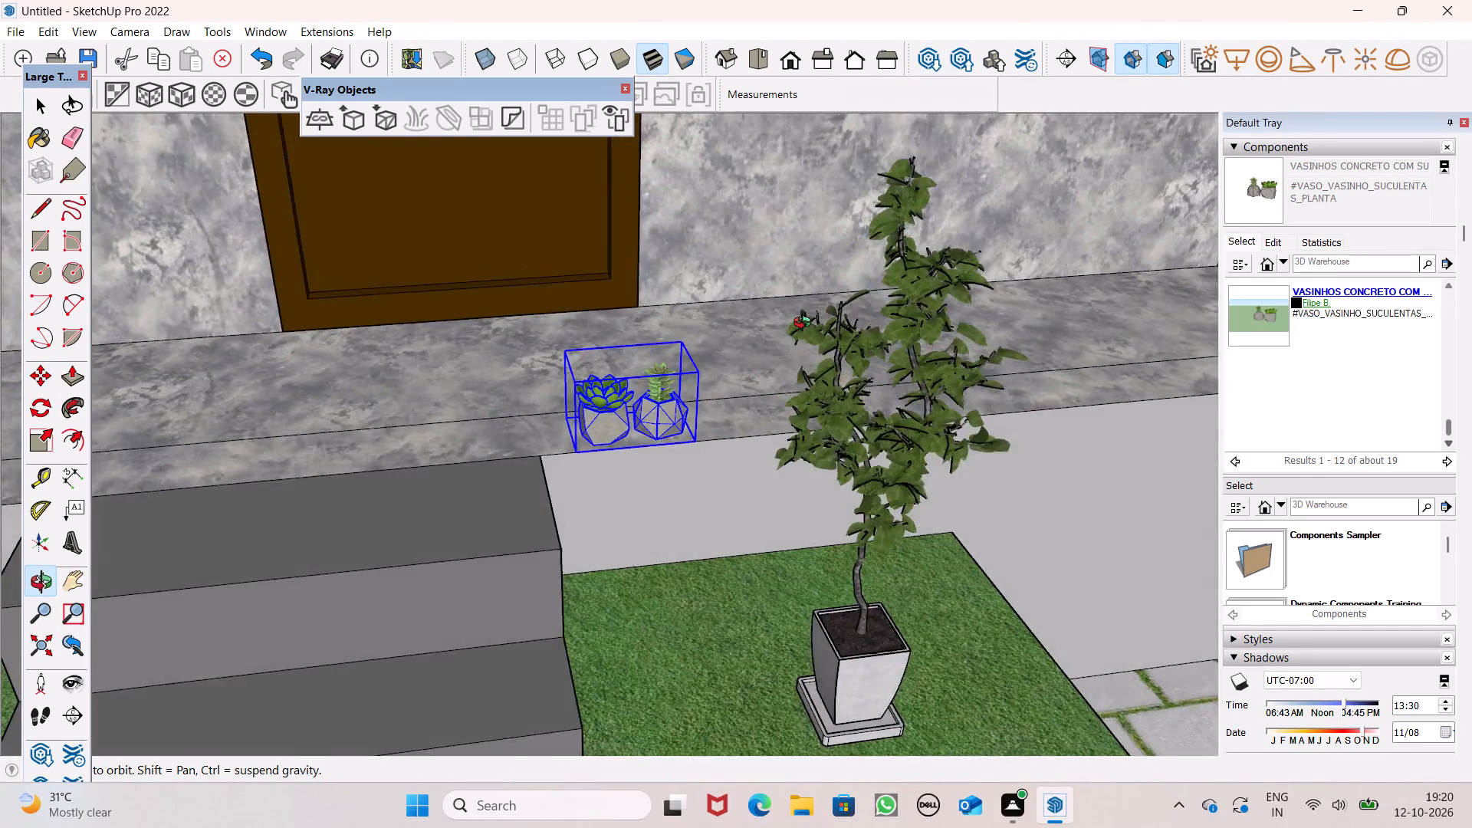
middle_drag(806, 324, 579, 559)
scroll(675, 417, down, 2)
scroll(666, 417, up, 1)
scroll(658, 419, down, 4)
scroll(539, 448, down, 6)
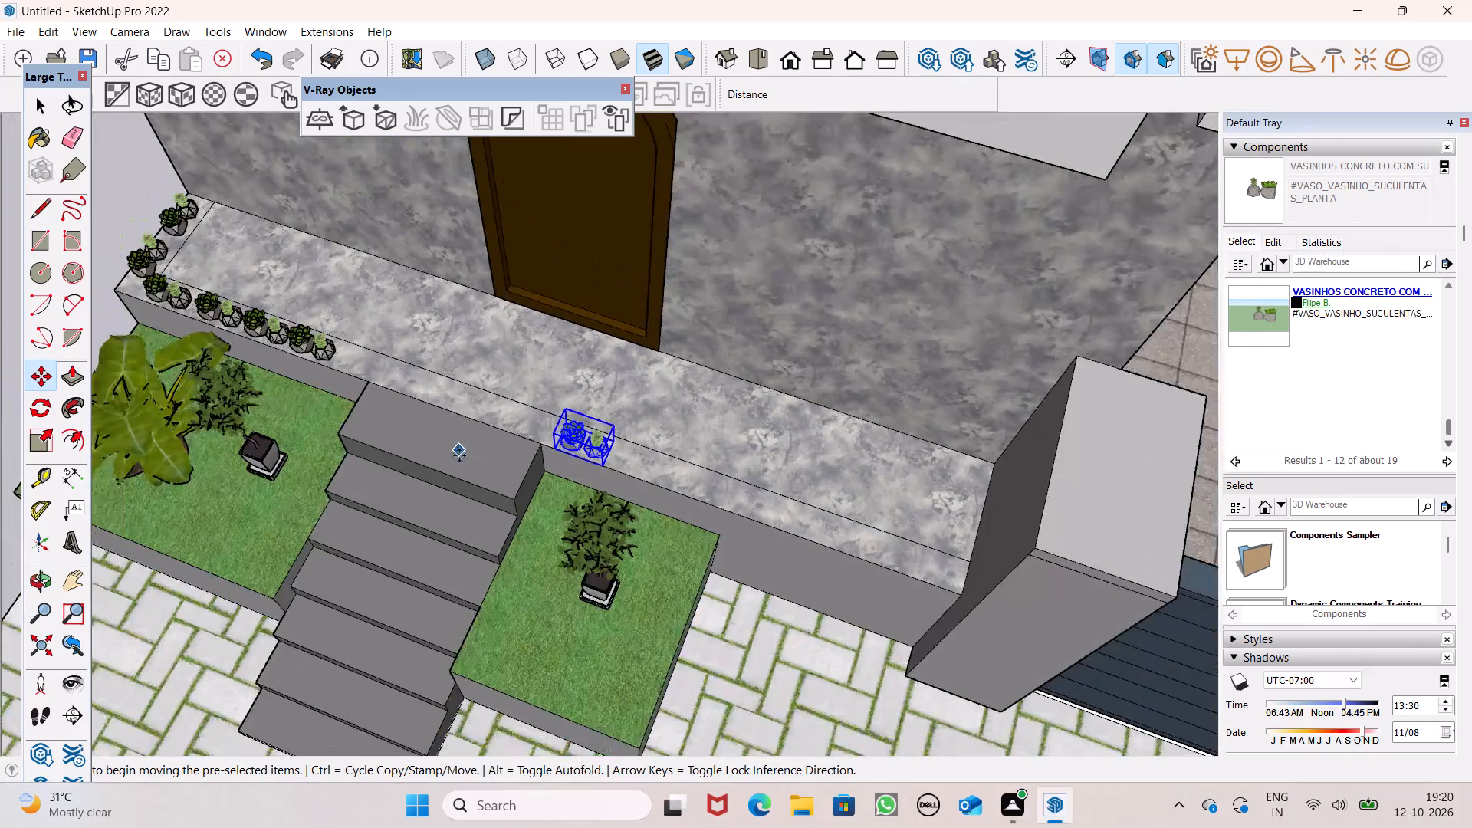
scroll(459, 455, down, 5)
middle_drag(762, 576, 824, 554)
scroll(759, 501, up, 8)
scroll(593, 498, down, 5)
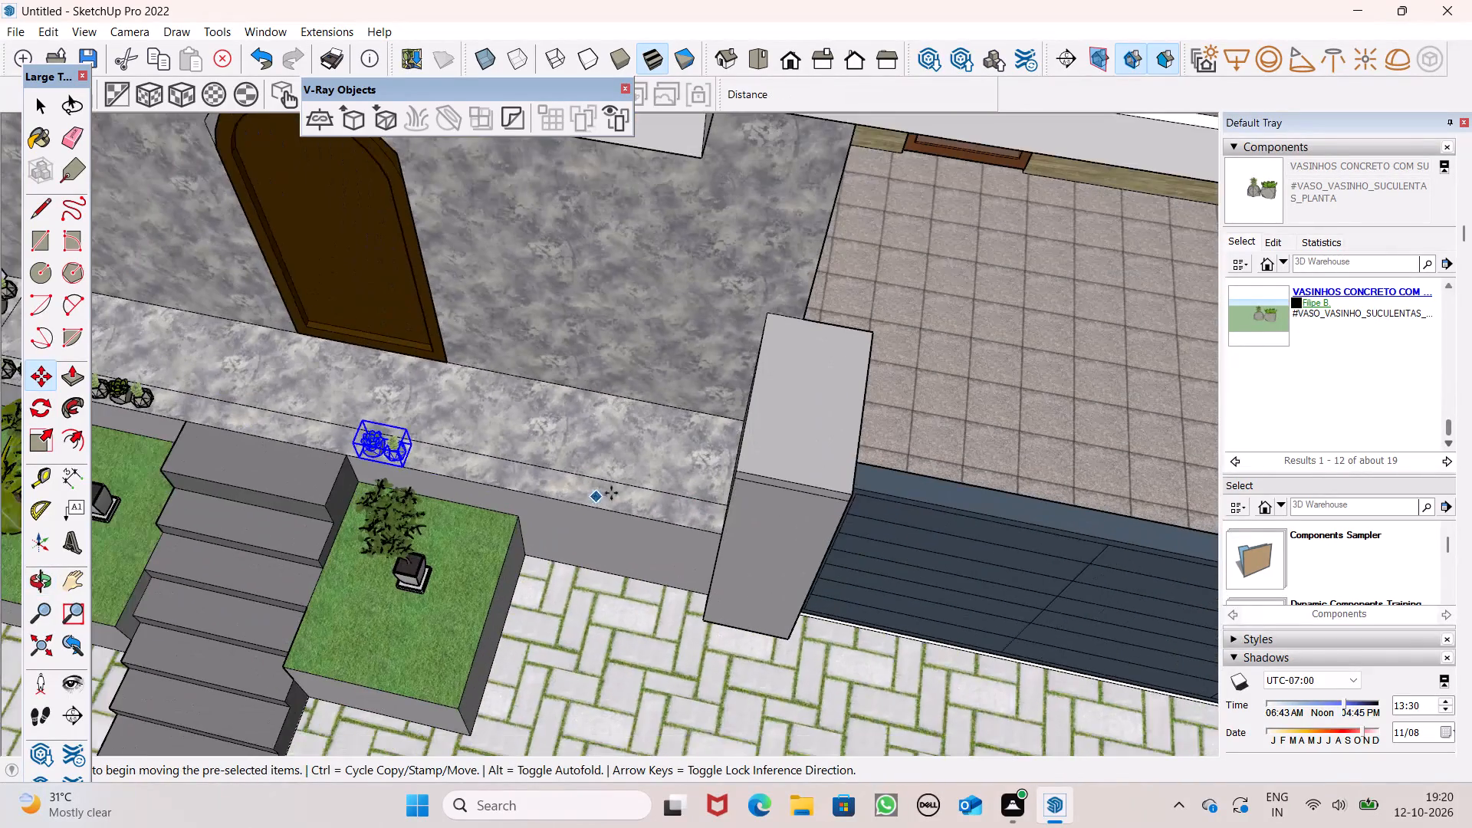
scroll(622, 493, down, 2)
scroll(409, 518, up, 7)
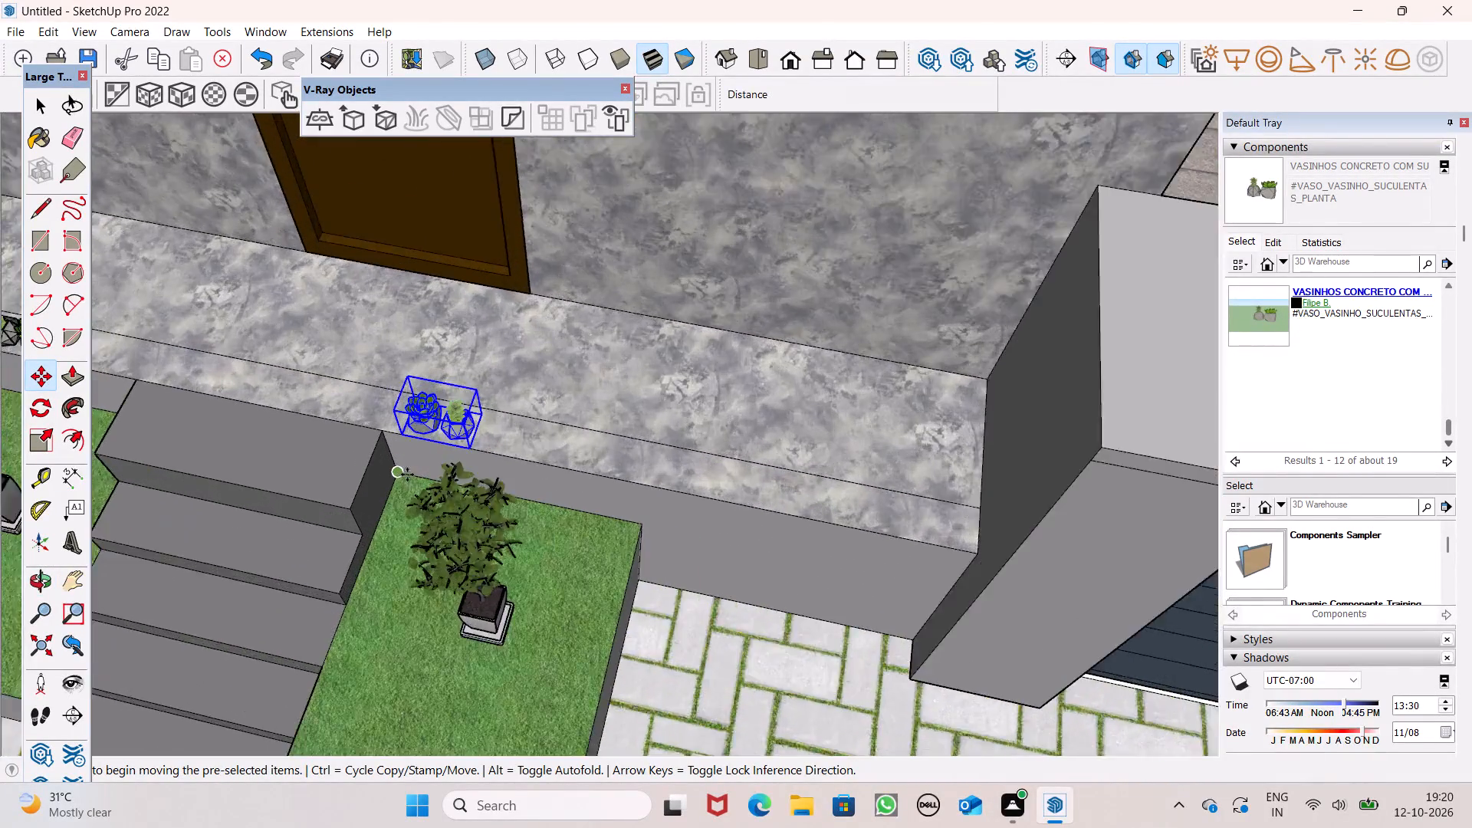
scroll(407, 475, up, 3)
drag(505, 430, 581, 433)
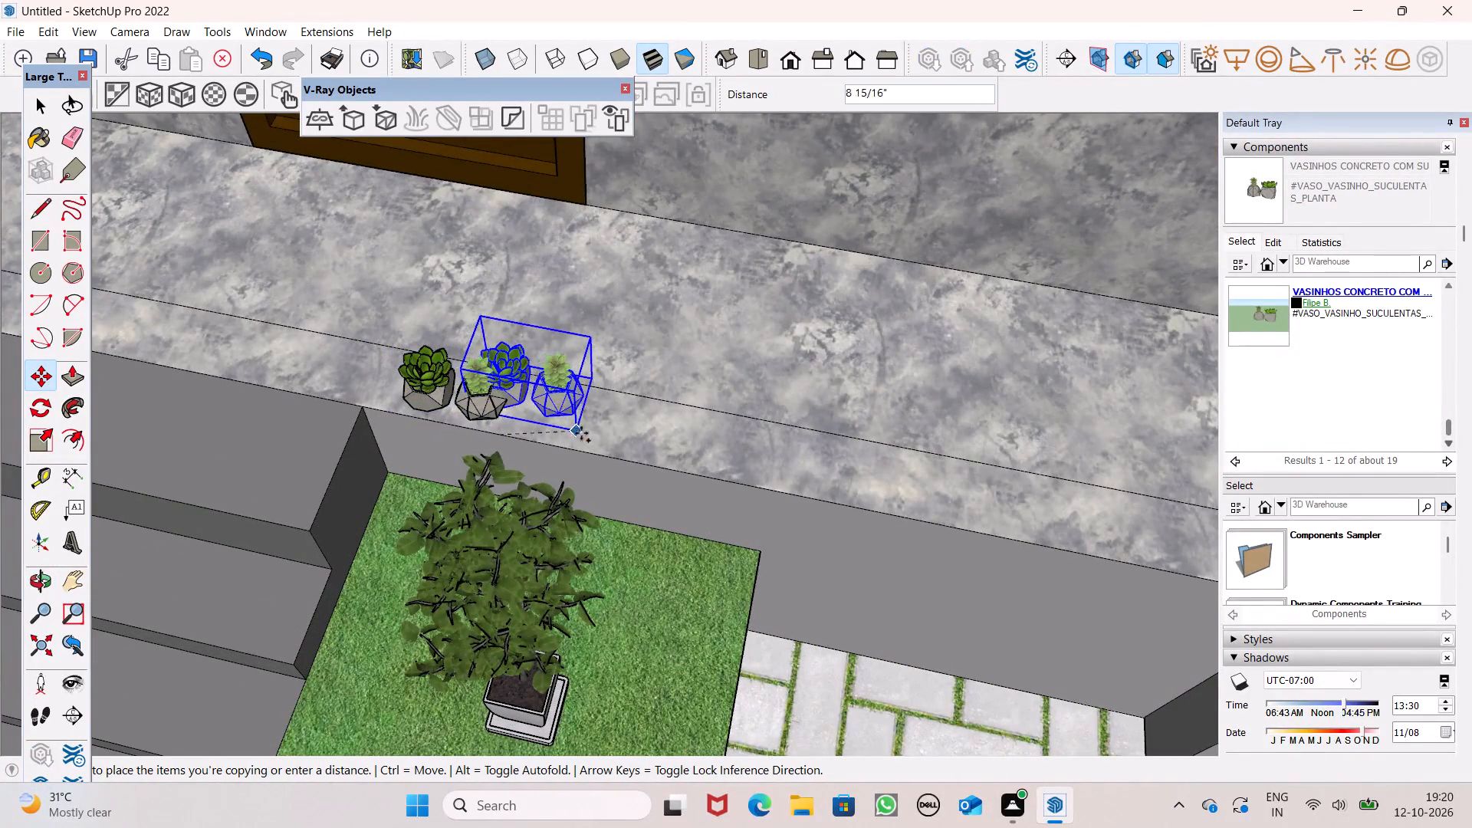
drag(581, 433, 626, 452)
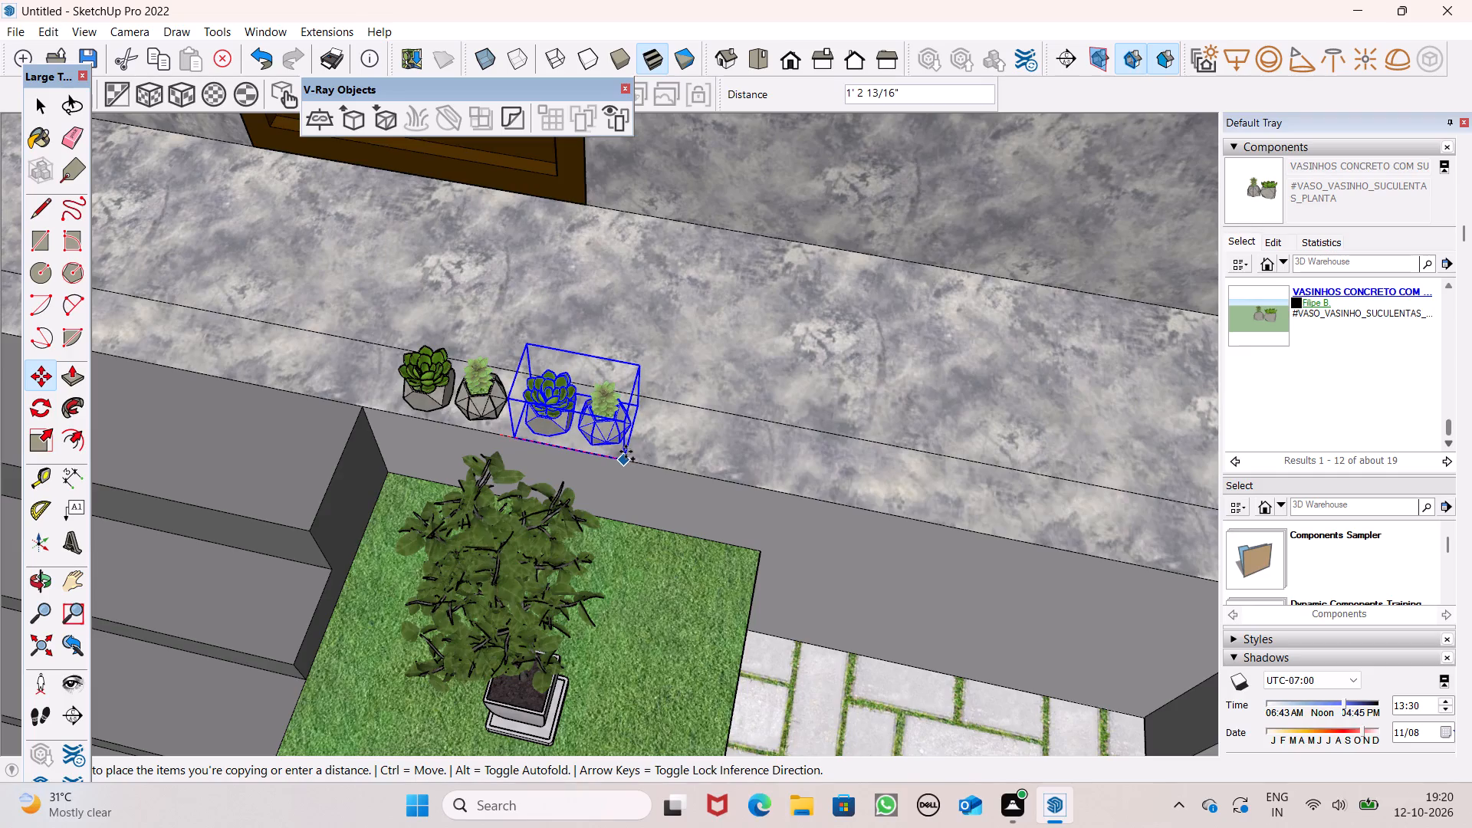
drag(626, 452, 626, 450)
Copy the newest pot pair about 1' 3 1/4" further along the ledge's front edge toward the gate pillar.
scroll(559, 446, down, 5)
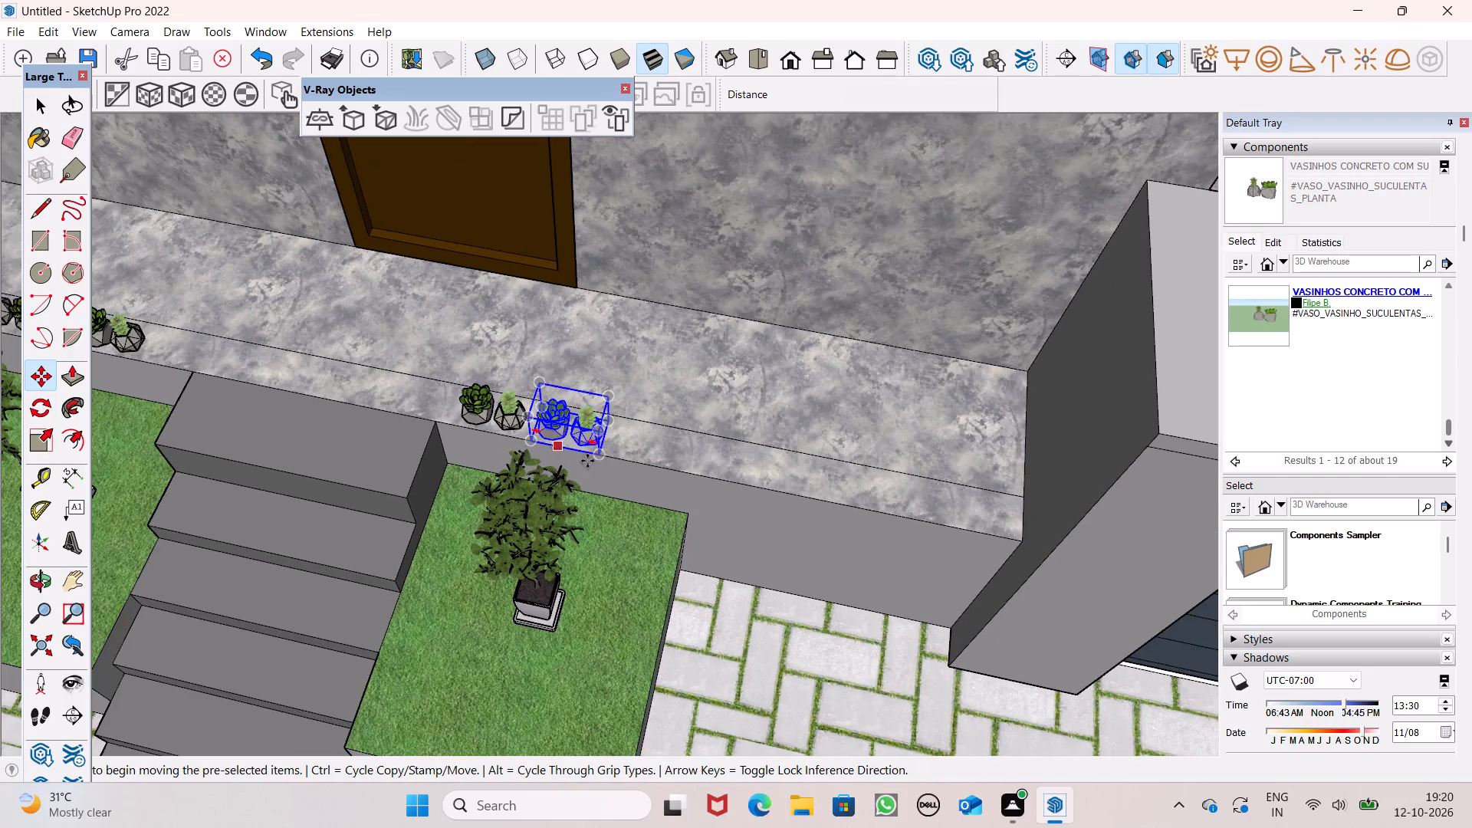
scroll(820, 503, up, 3)
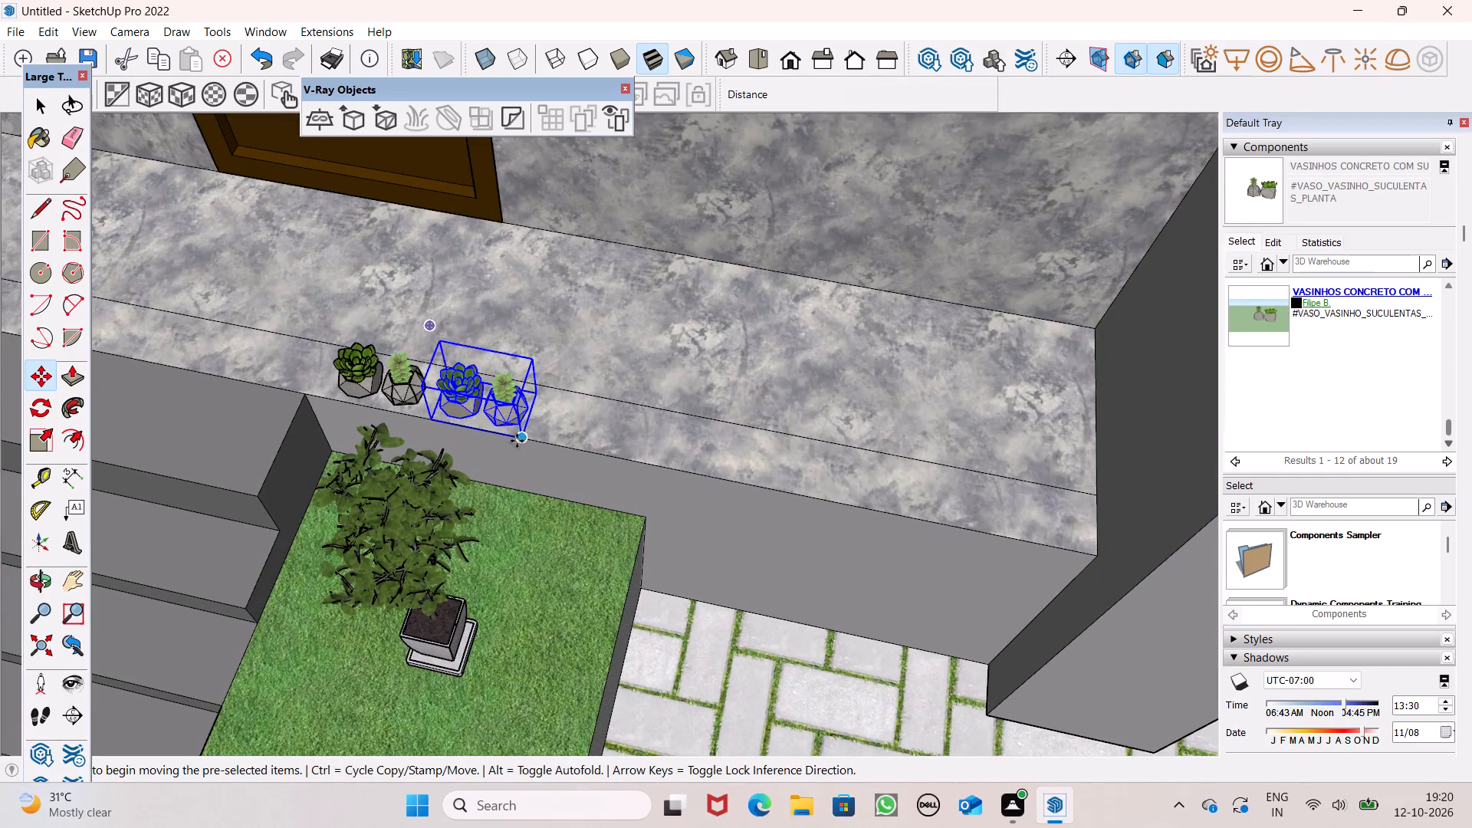
drag(517, 440, 631, 457)
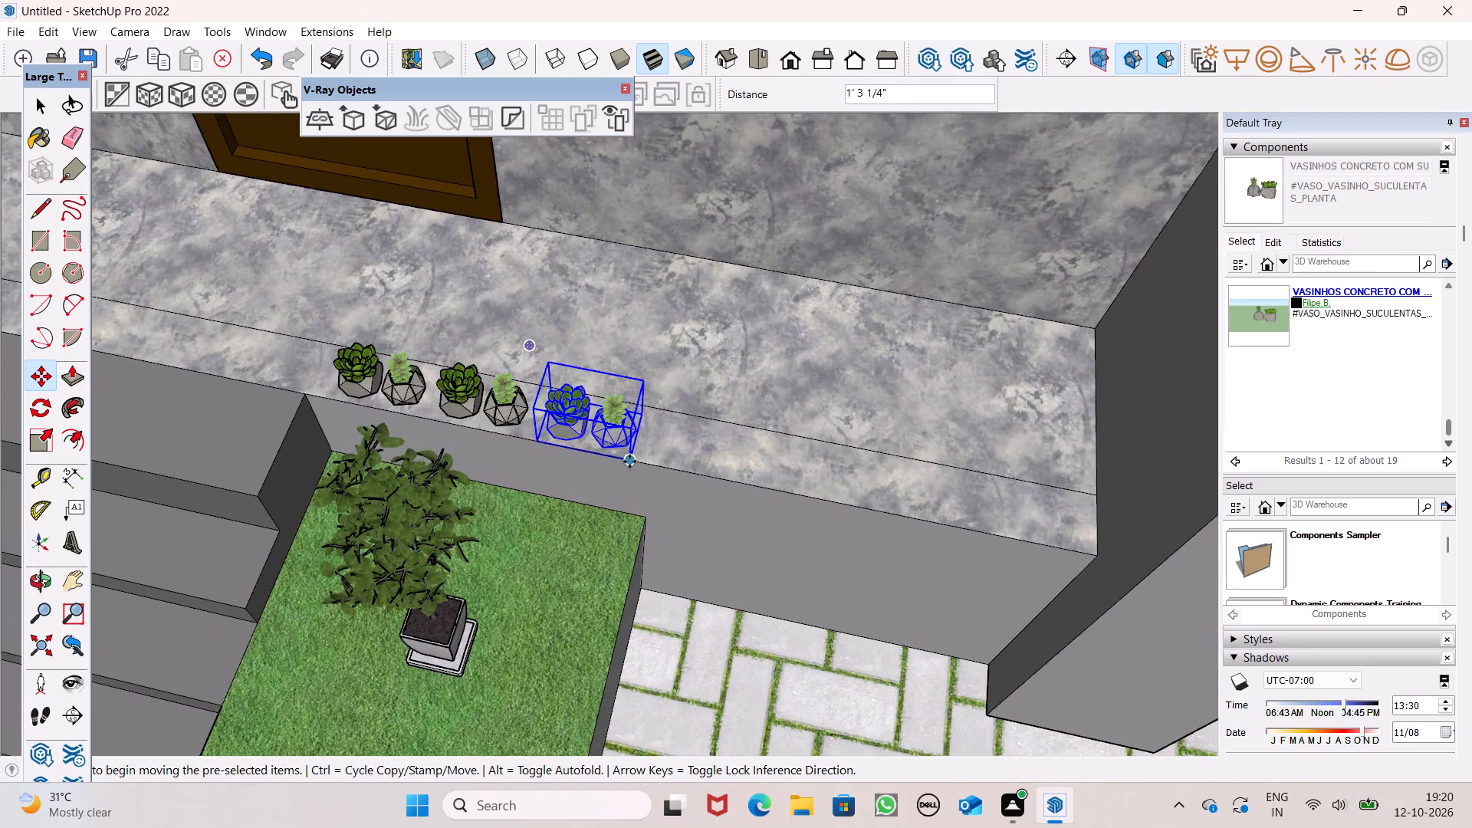
Continue the row with three more copies of the last pot pair along the front edge, spaced about 1' 1" apart.
drag(629, 462, 730, 483)
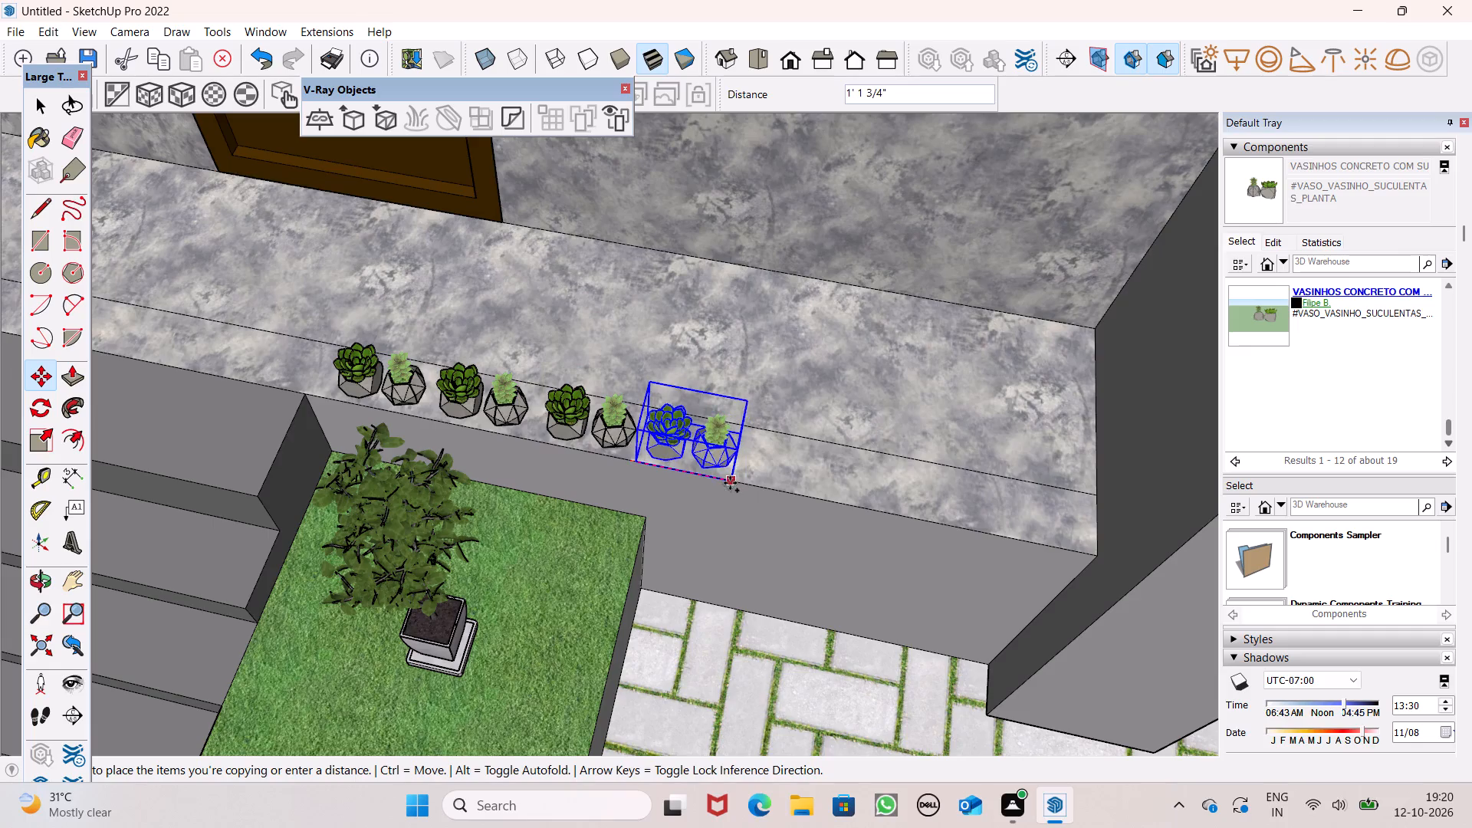
drag(730, 483, 727, 481)
drag(728, 486, 781, 490)
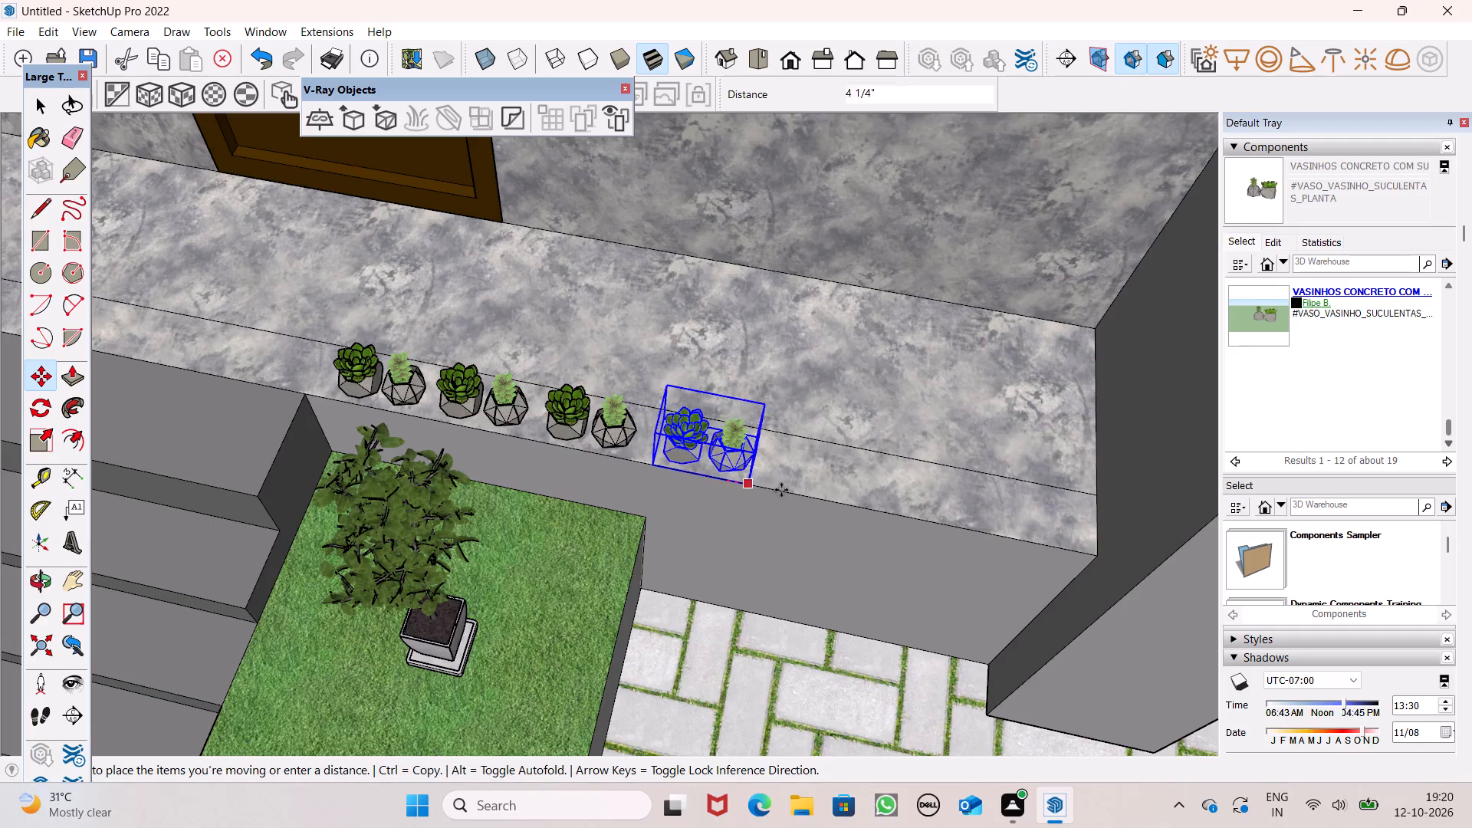
drag(781, 490, 825, 497)
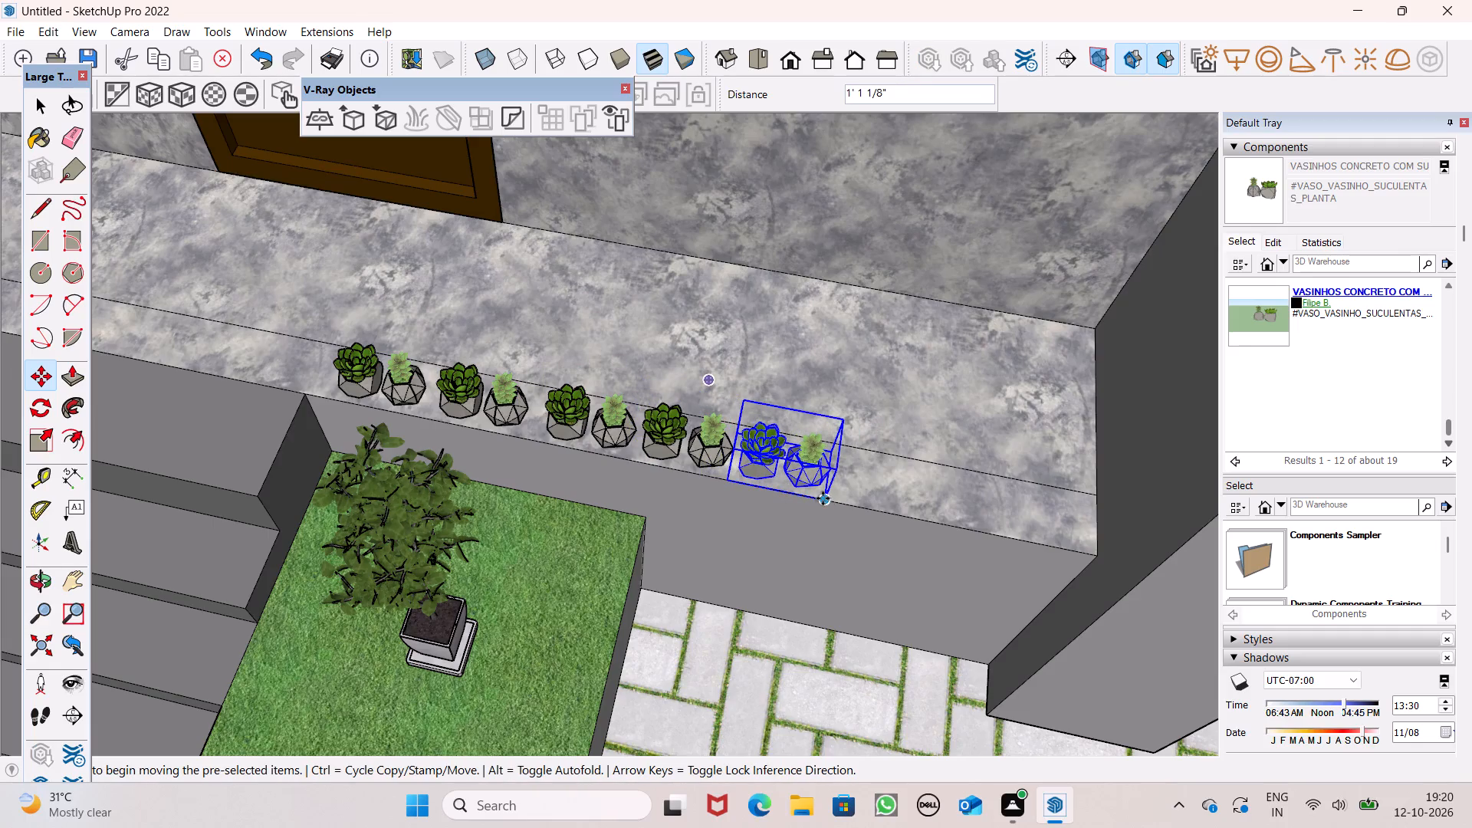
drag(825, 499, 925, 511)
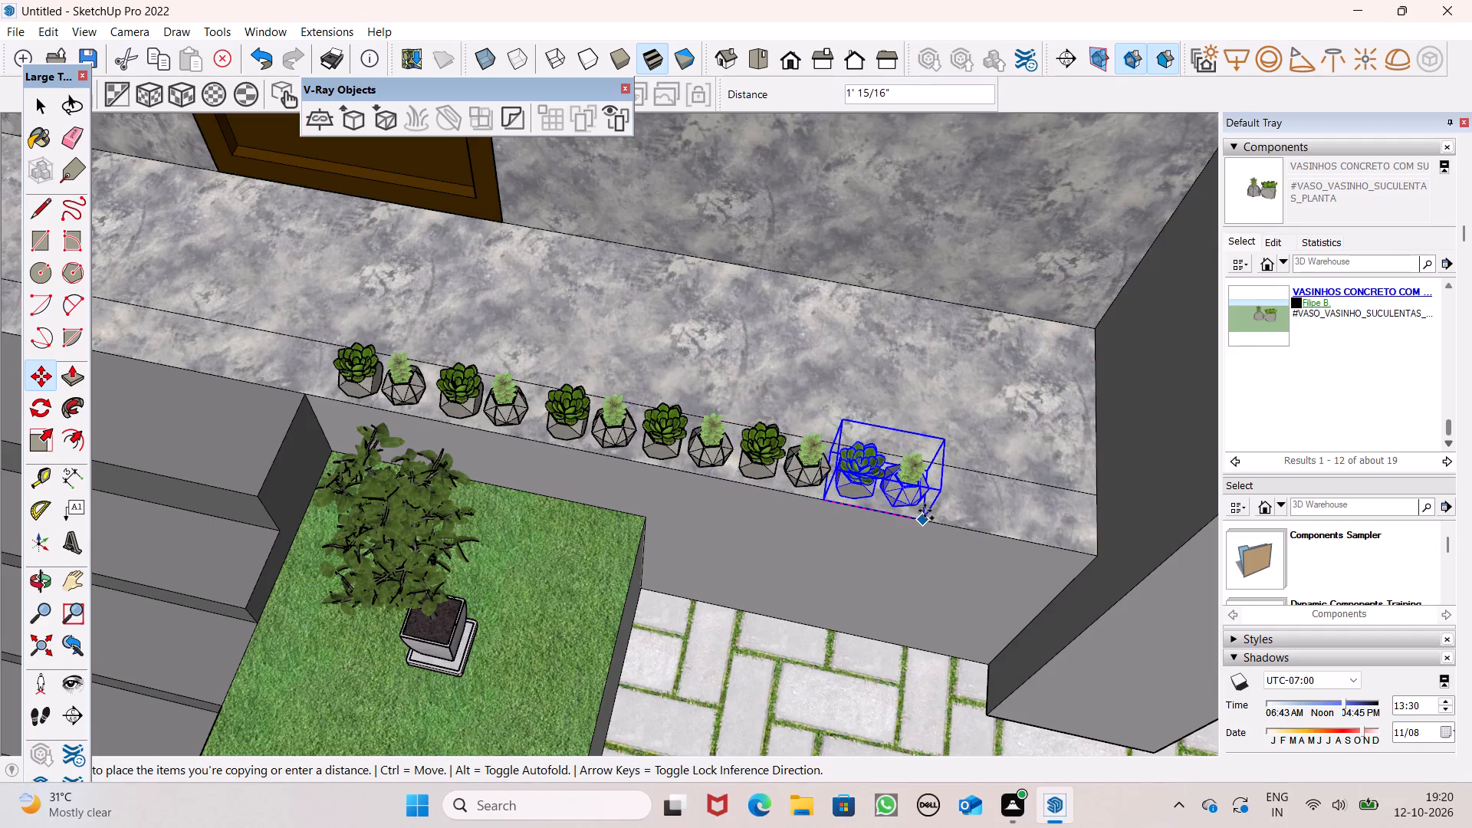
drag(925, 511, 918, 511)
Nudge the last pot pair slightly along the edge, copy it once more to end the row near the gate pillar, and deselect.
scroll(888, 524, down, 4)
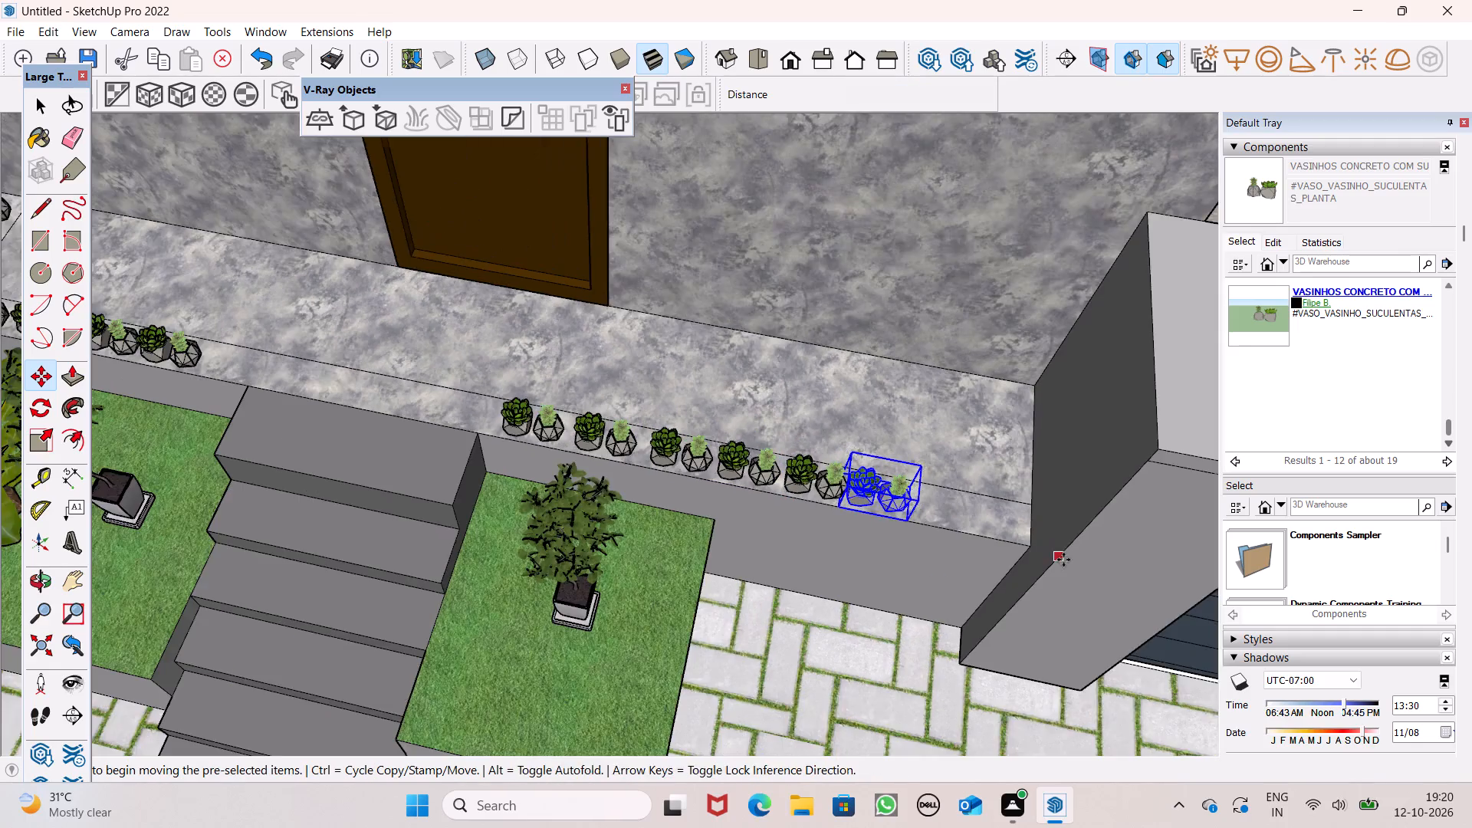
scroll(1063, 558, up, 8)
scroll(807, 521, up, 6)
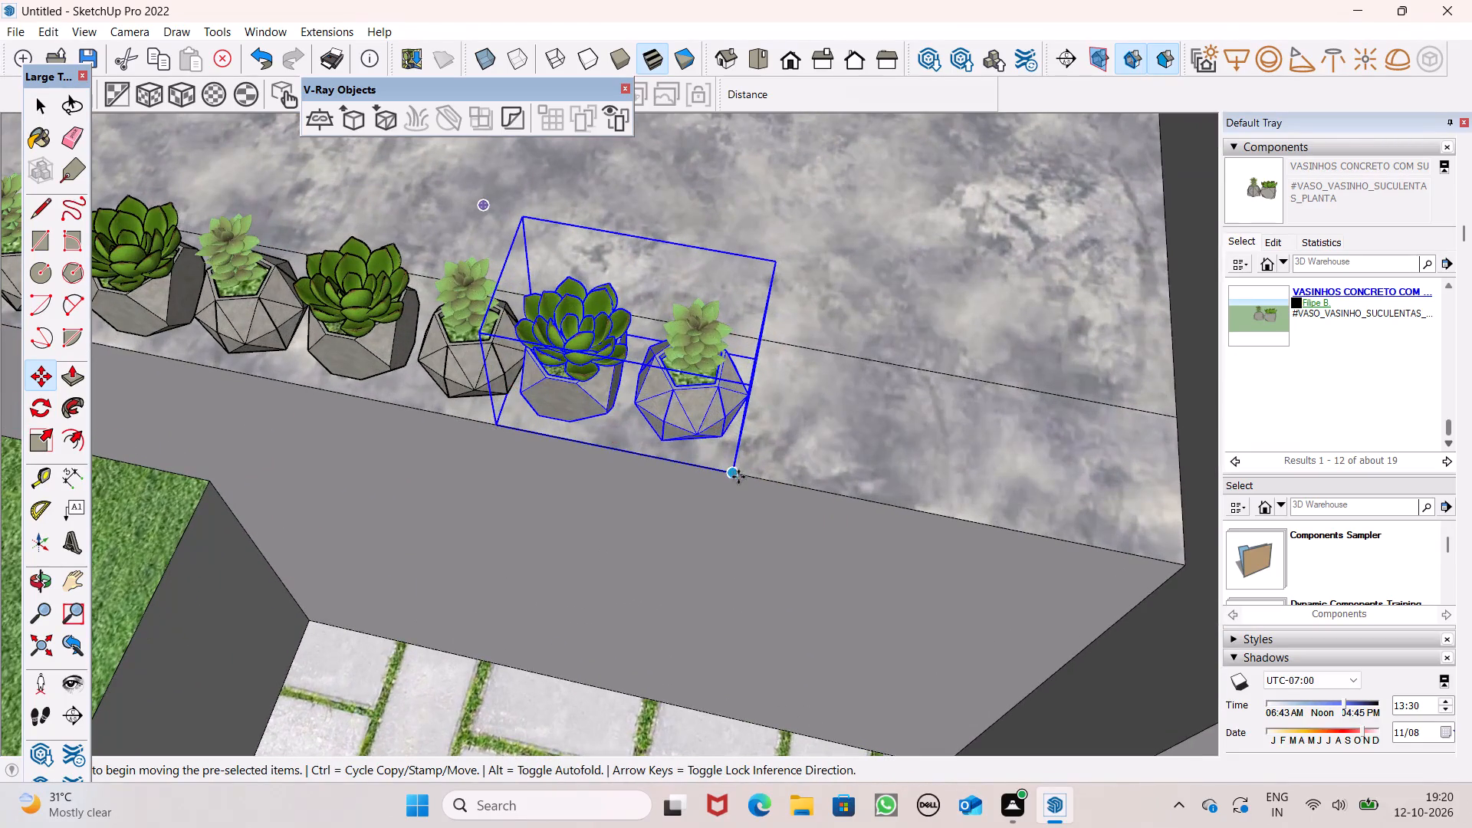
drag(738, 477, 751, 481)
drag(751, 482, 964, 519)
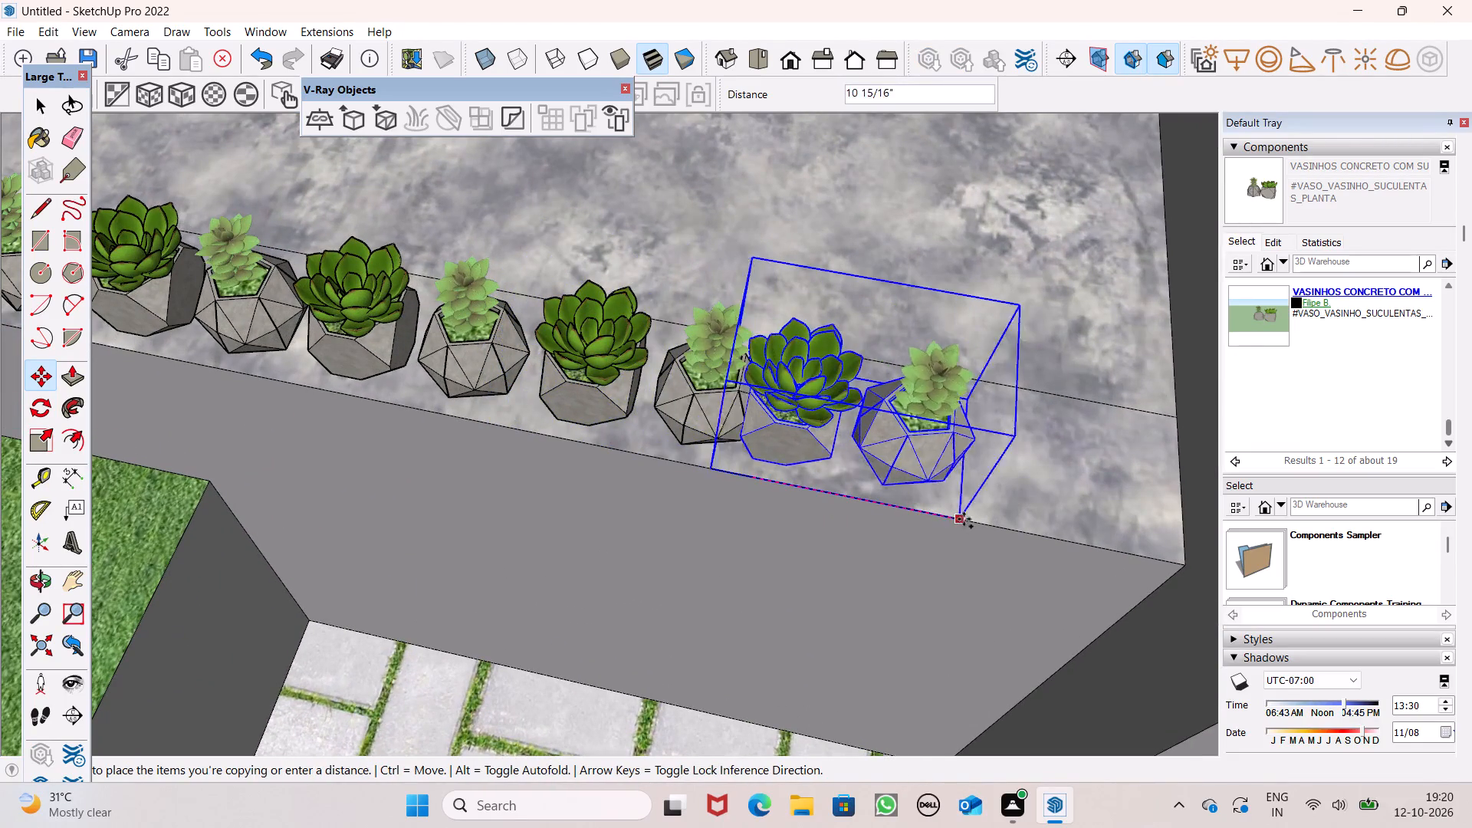
drag(964, 519, 1001, 519)
key(space)
scroll(995, 508, down, 6)
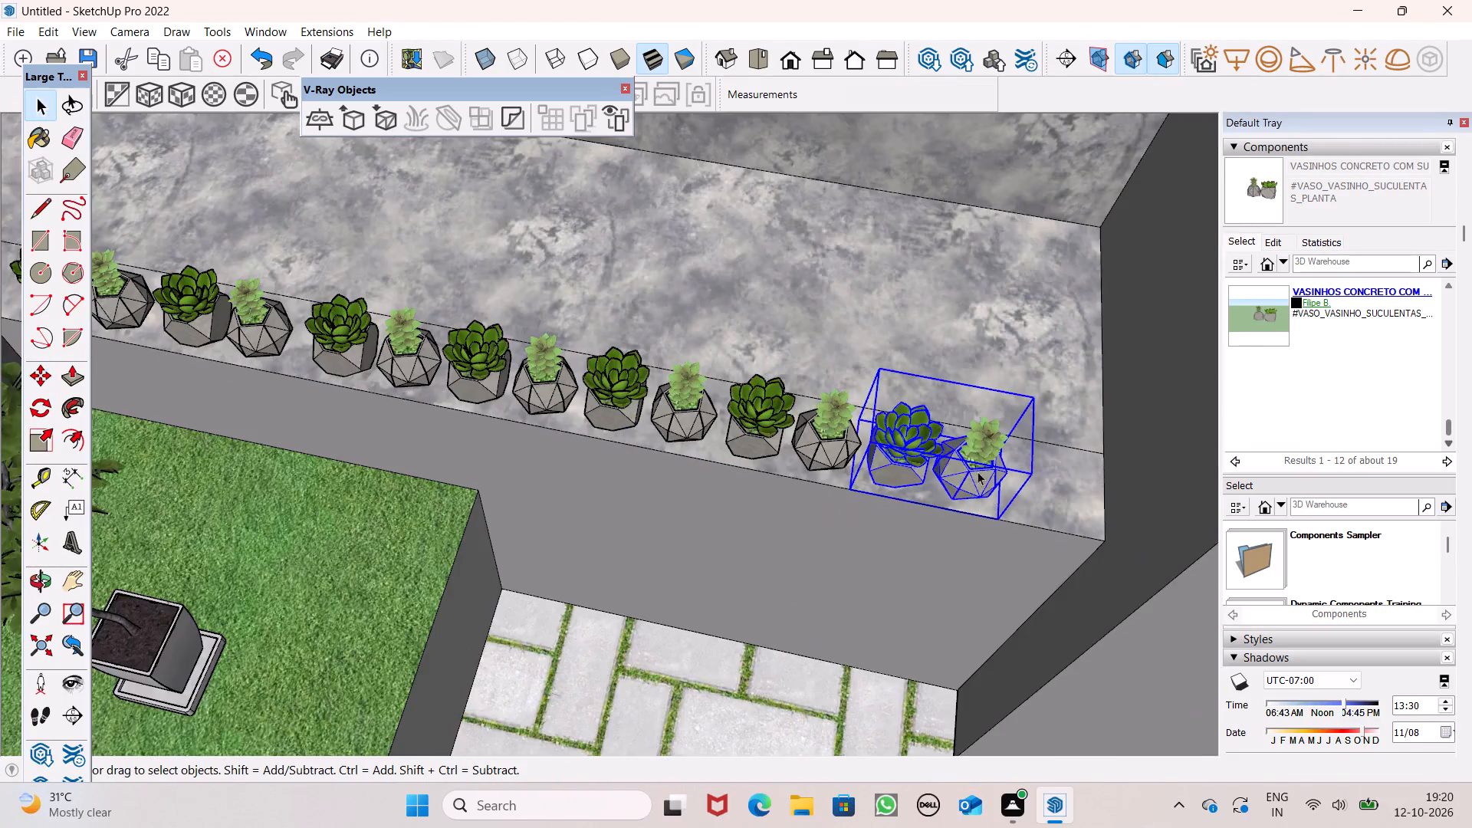
scroll(980, 412, down, 16)
middle_drag(918, 452, 945, 335)
scroll(922, 452, up, 1)
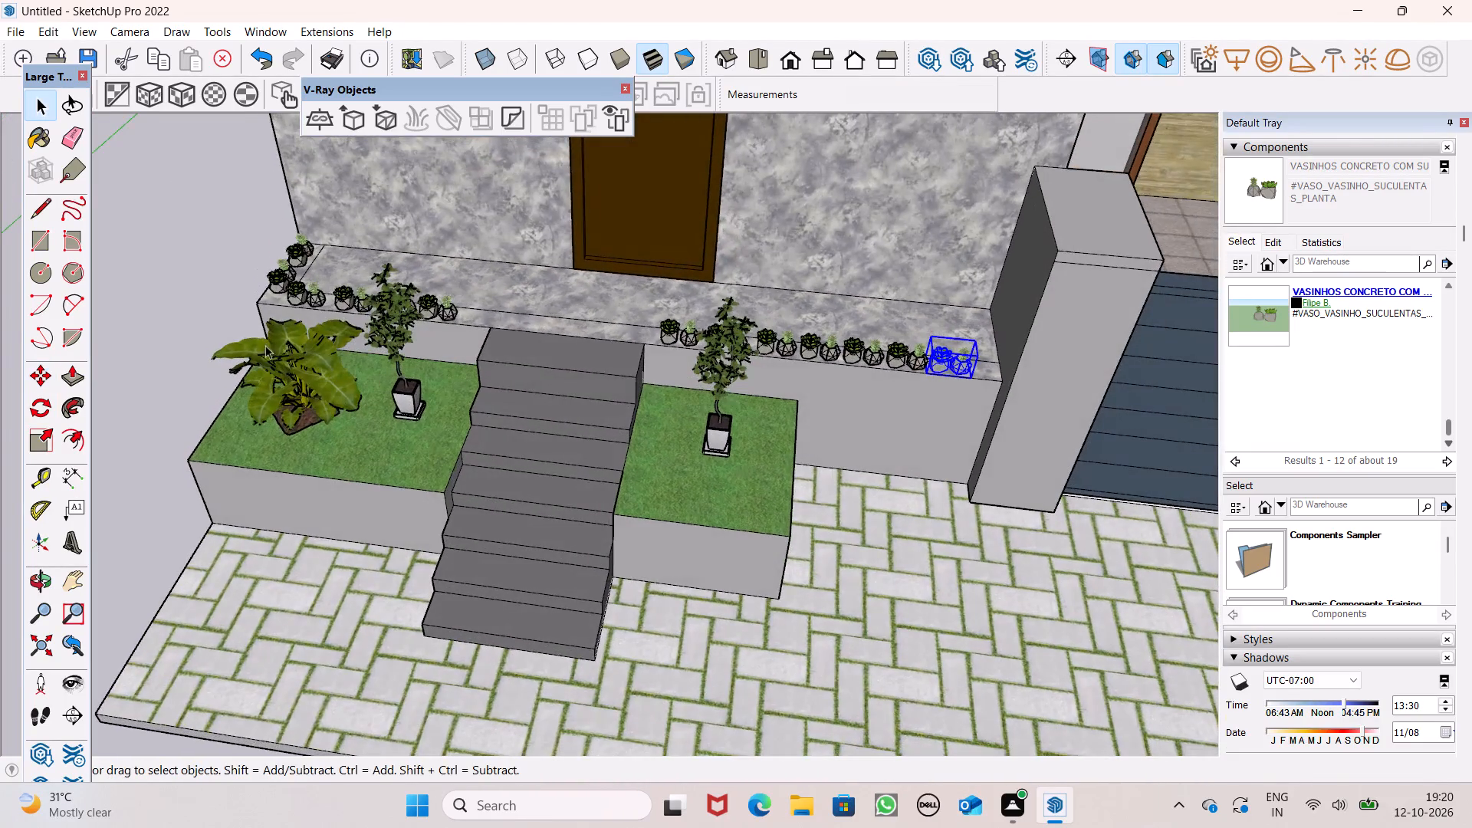
click(113, 311)
Examine the front entrance with its planters, steps and both succulent rows from above and from street level.
scroll(176, 355, down, 6)
middle_drag(516, 342, 577, 314)
scroll(639, 426, down, 2)
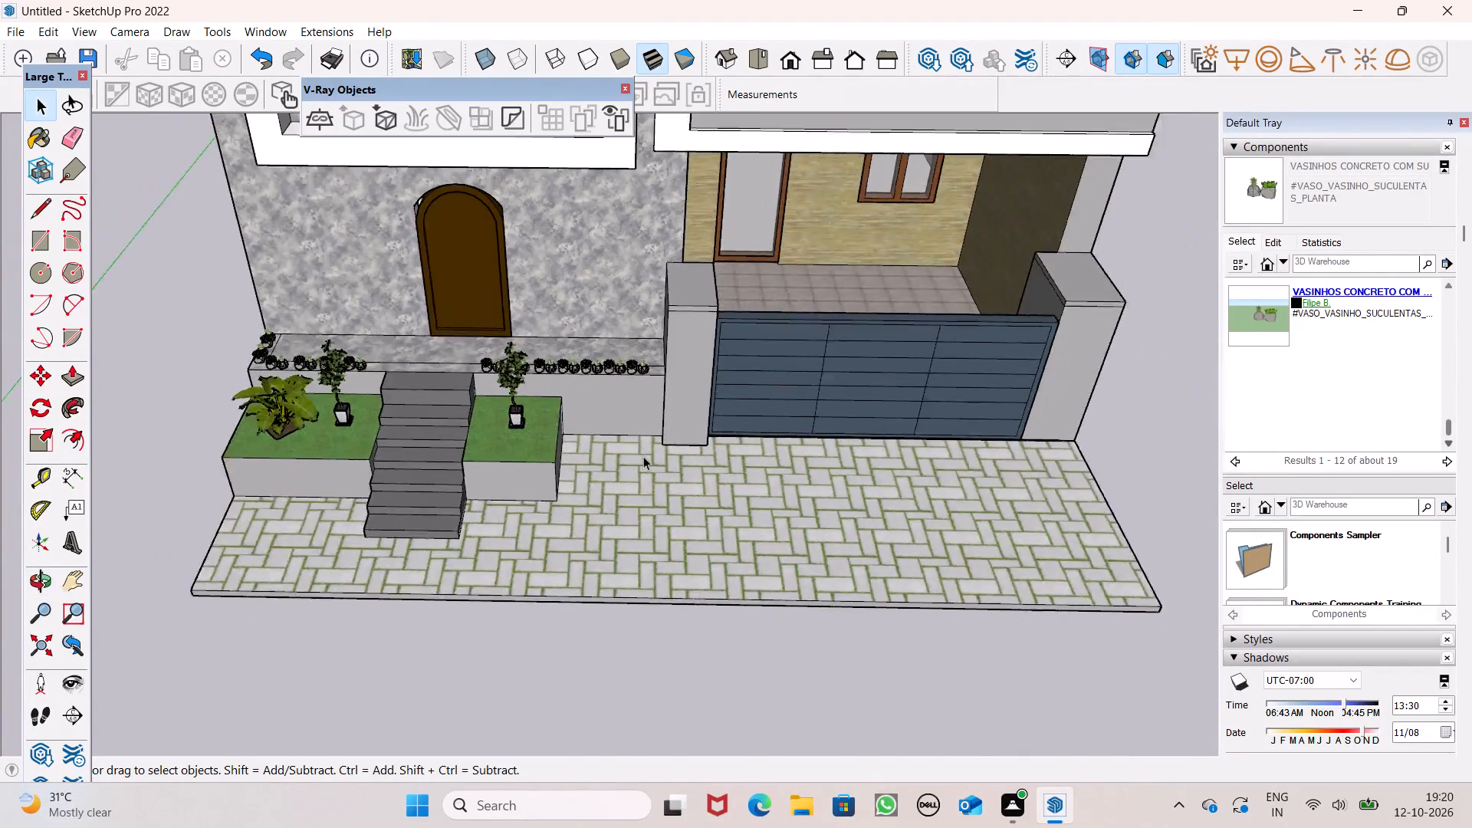
scroll(643, 456, down, 2)
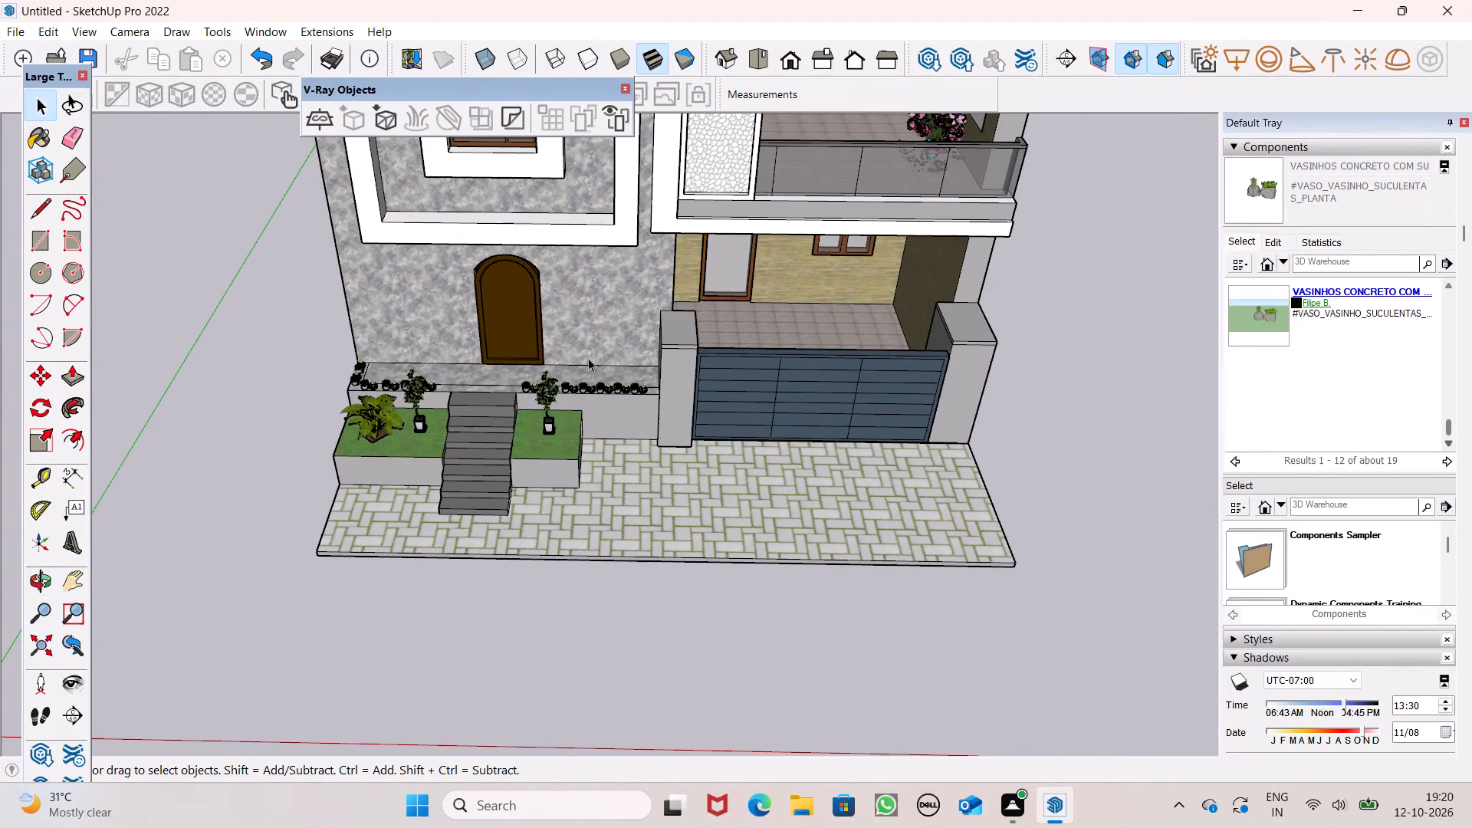
scroll(762, 509, down, 3)
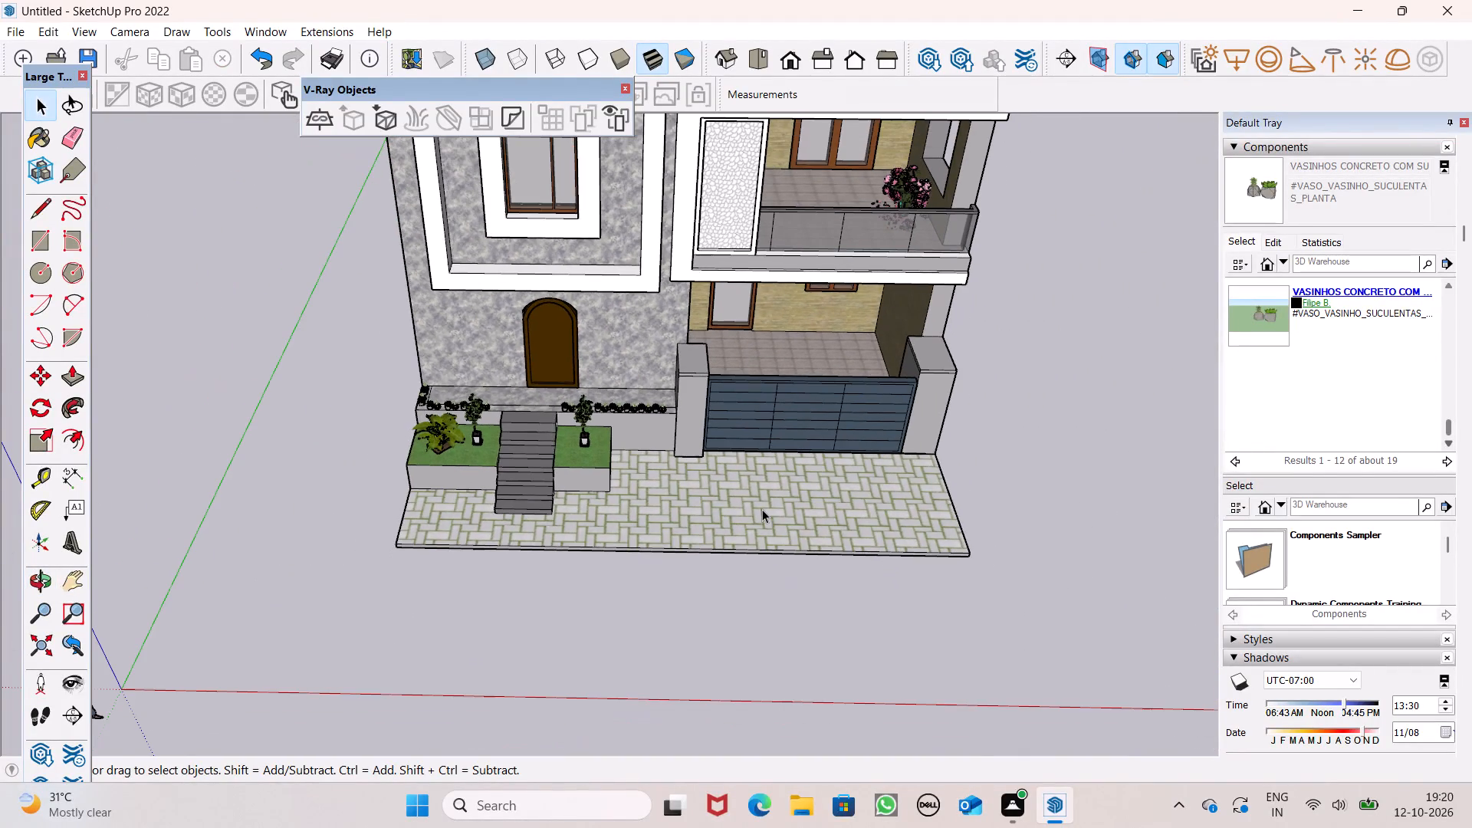
scroll(762, 554, down, 1)
key(space)
scroll(582, 447, up, 1)
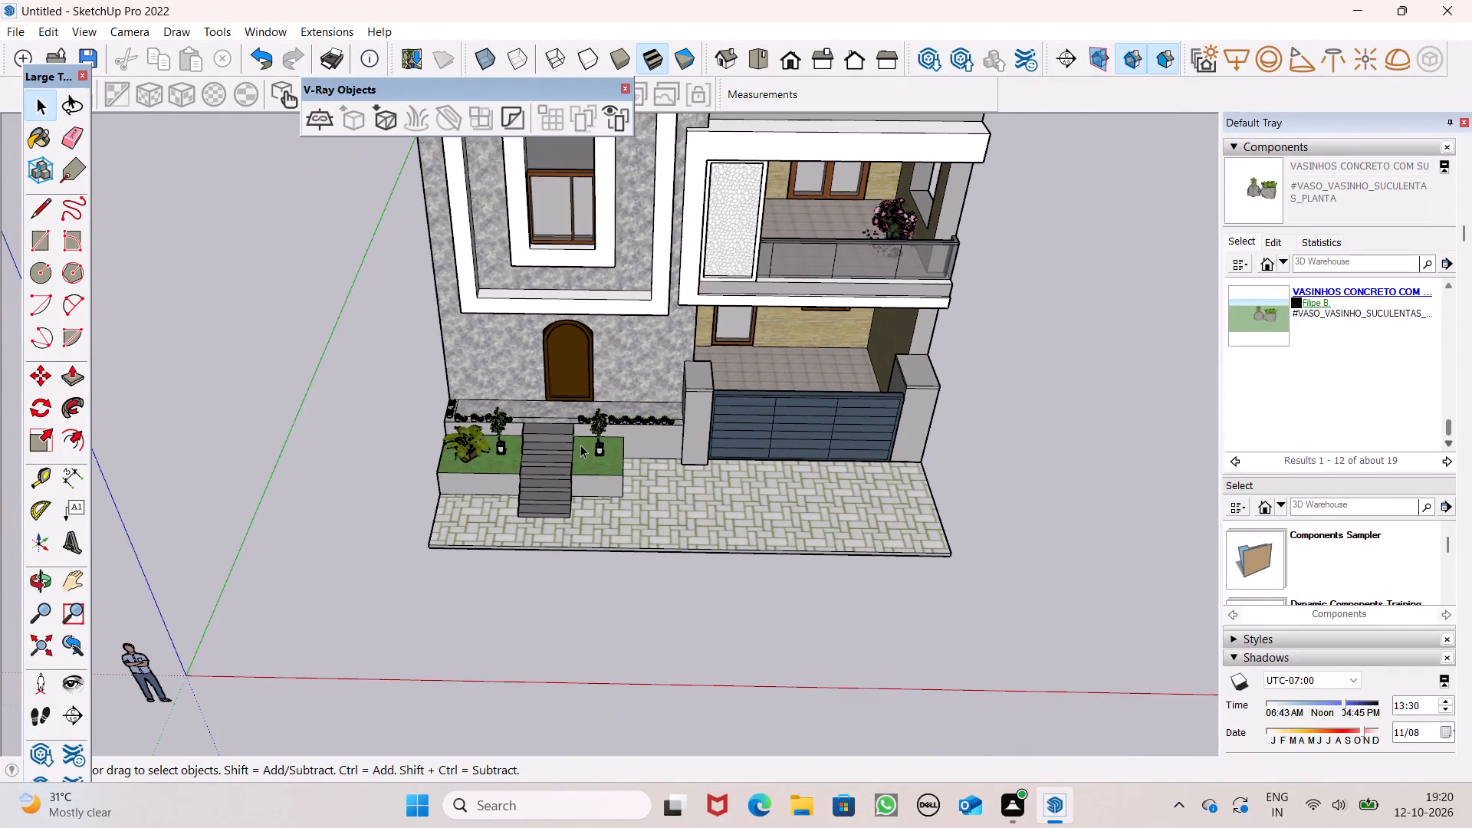
scroll(580, 445, up, 11)
middle_drag(594, 441, 555, 373)
scroll(555, 373, up, 1)
scroll(509, 500, down, 2)
scroll(652, 478, down, 4)
middle_drag(669, 431, 669, 383)
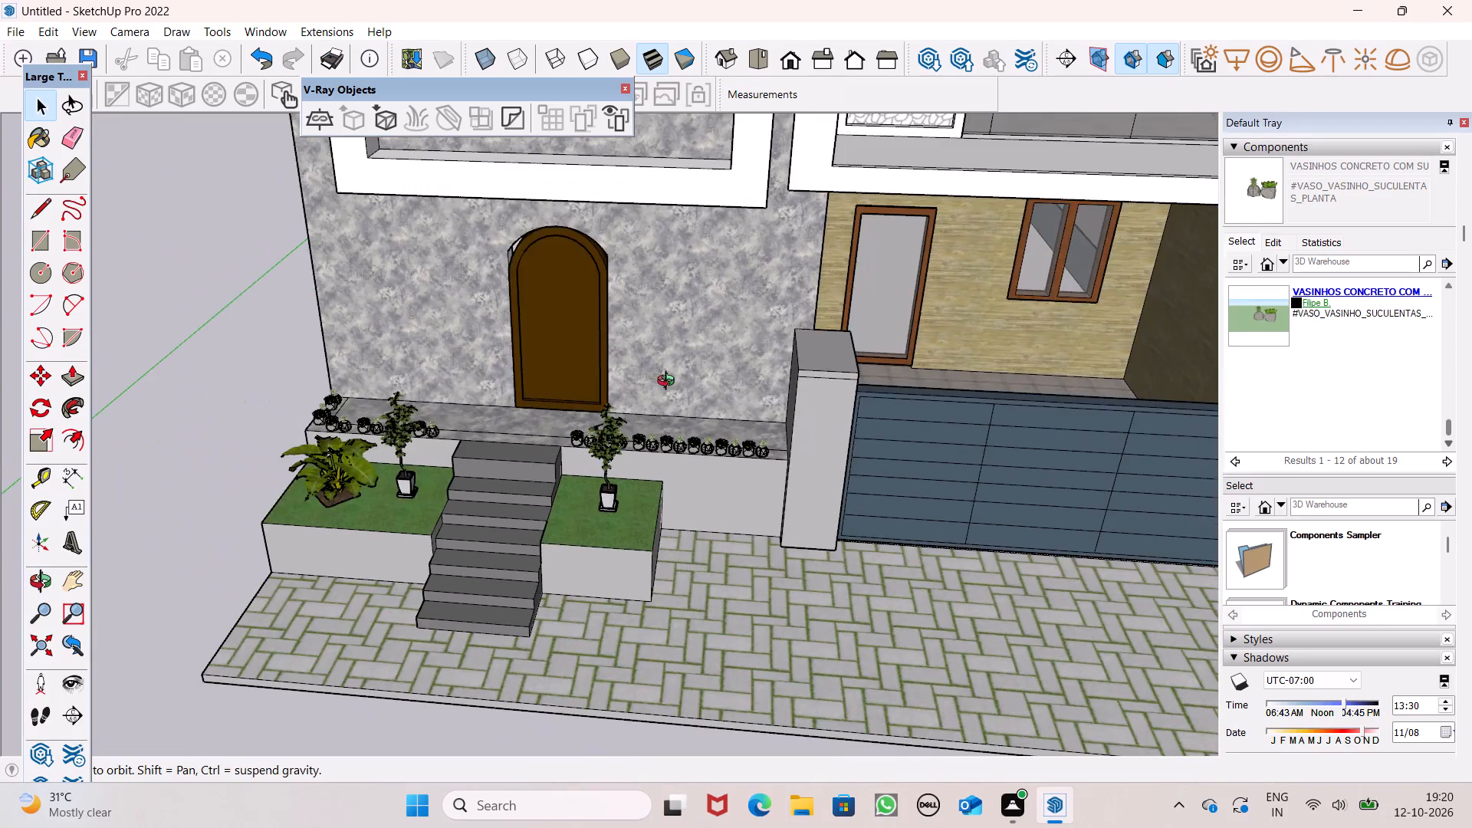
middle_drag(669, 383, 642, 271)
scroll(685, 402, up, 3)
scroll(685, 426, down, 6)
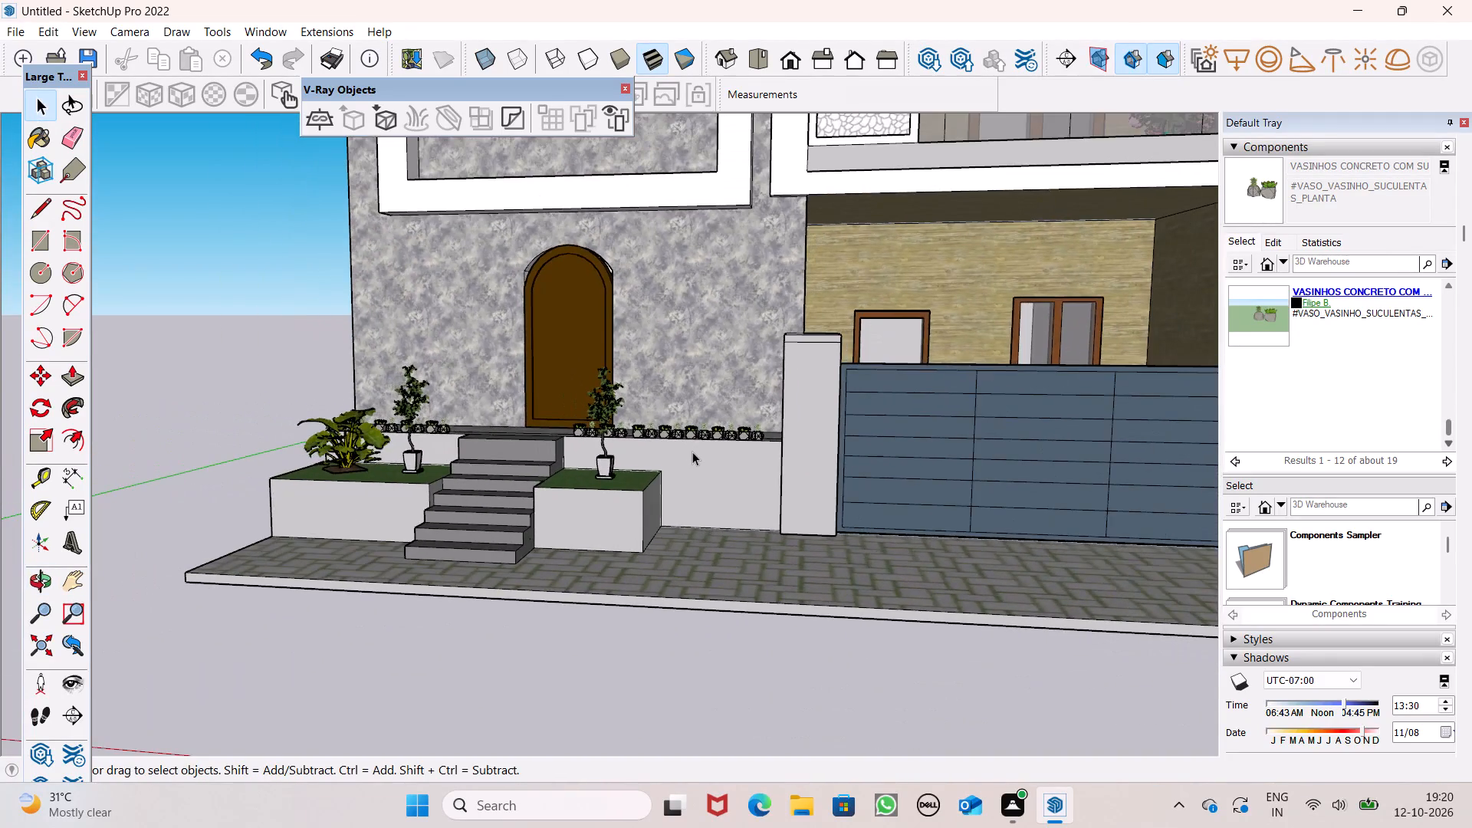
scroll(692, 452, down, 3)
middle_drag(692, 452, 696, 473)
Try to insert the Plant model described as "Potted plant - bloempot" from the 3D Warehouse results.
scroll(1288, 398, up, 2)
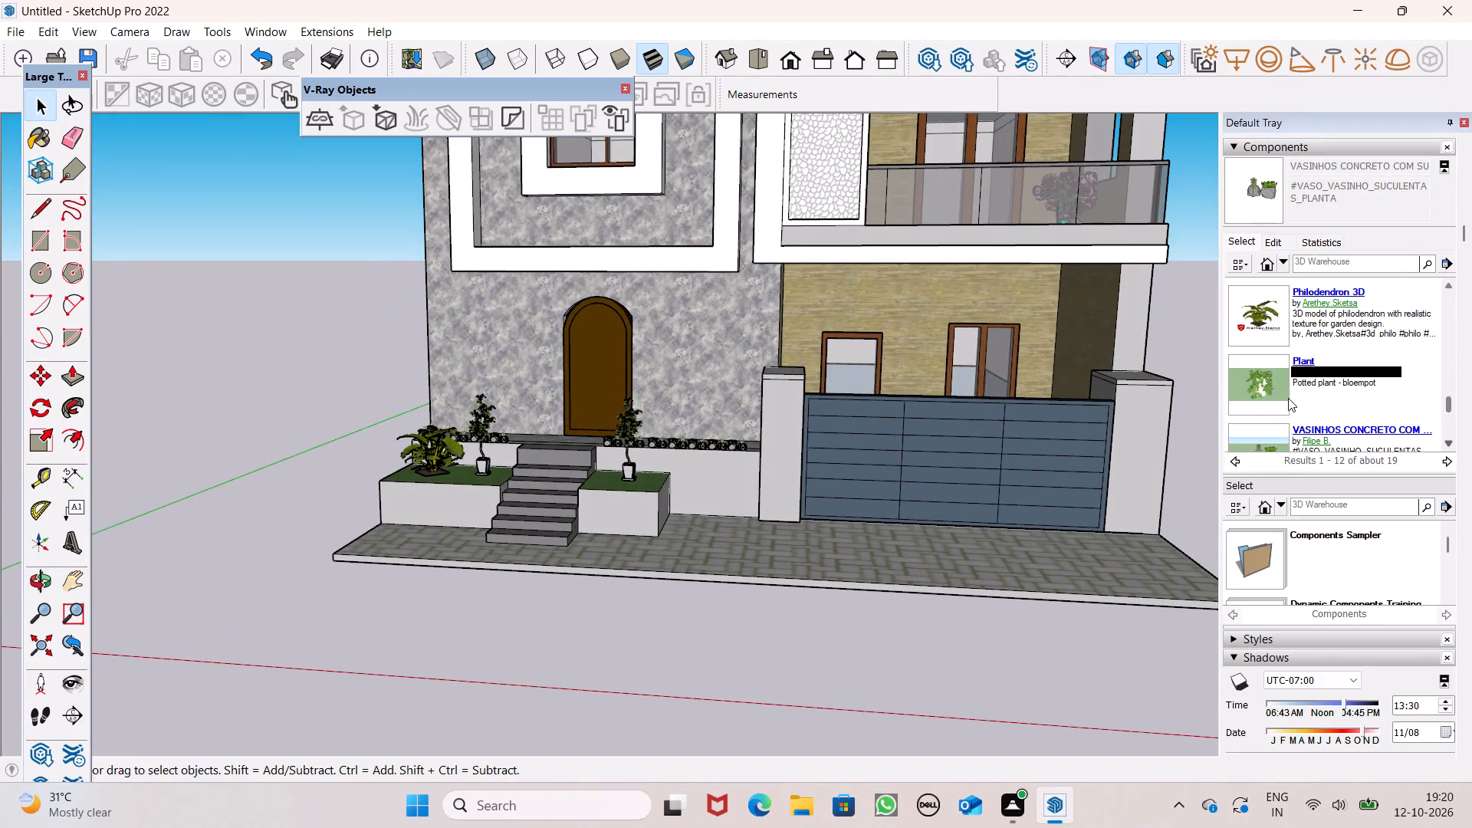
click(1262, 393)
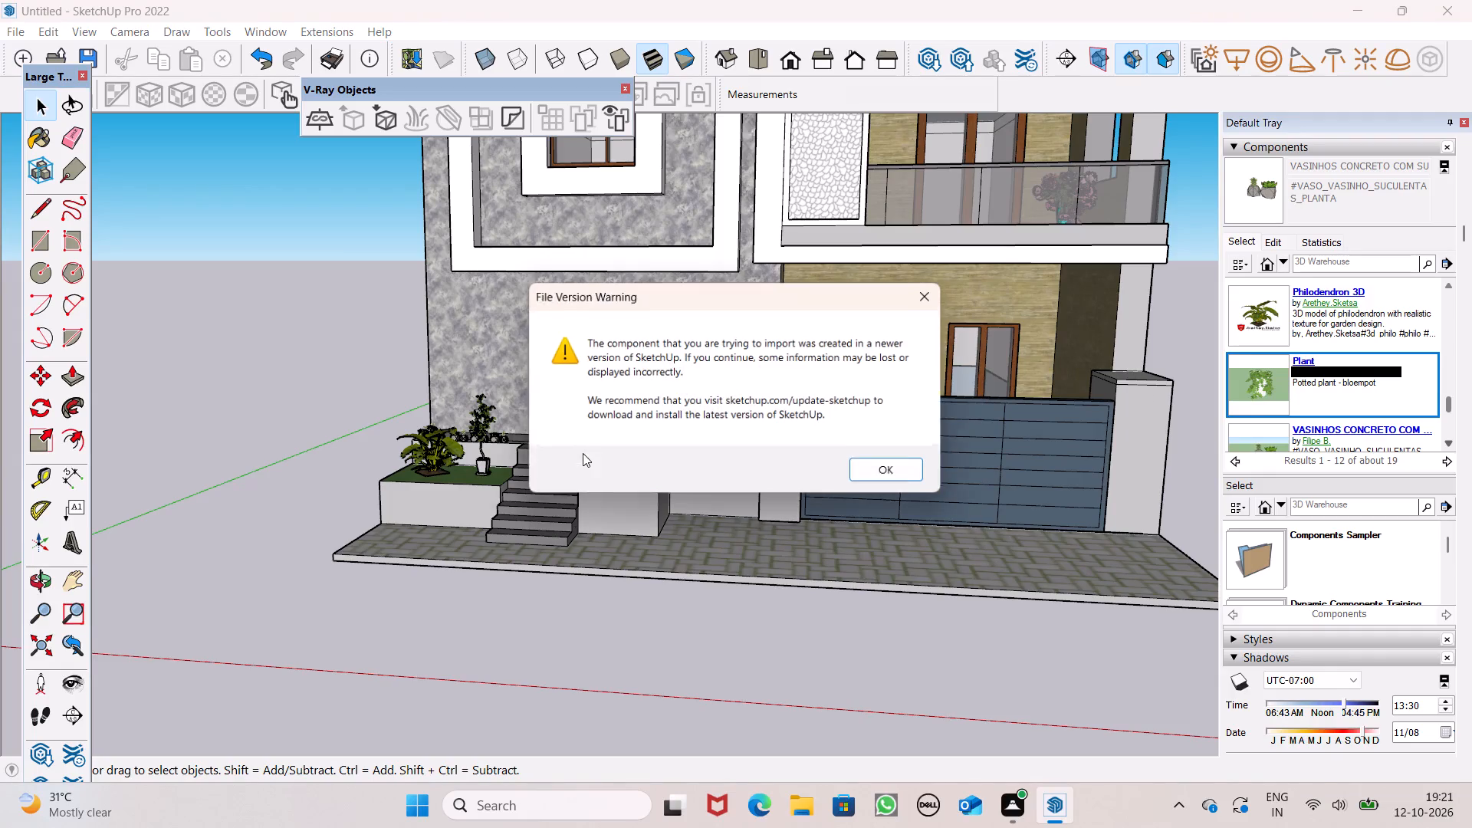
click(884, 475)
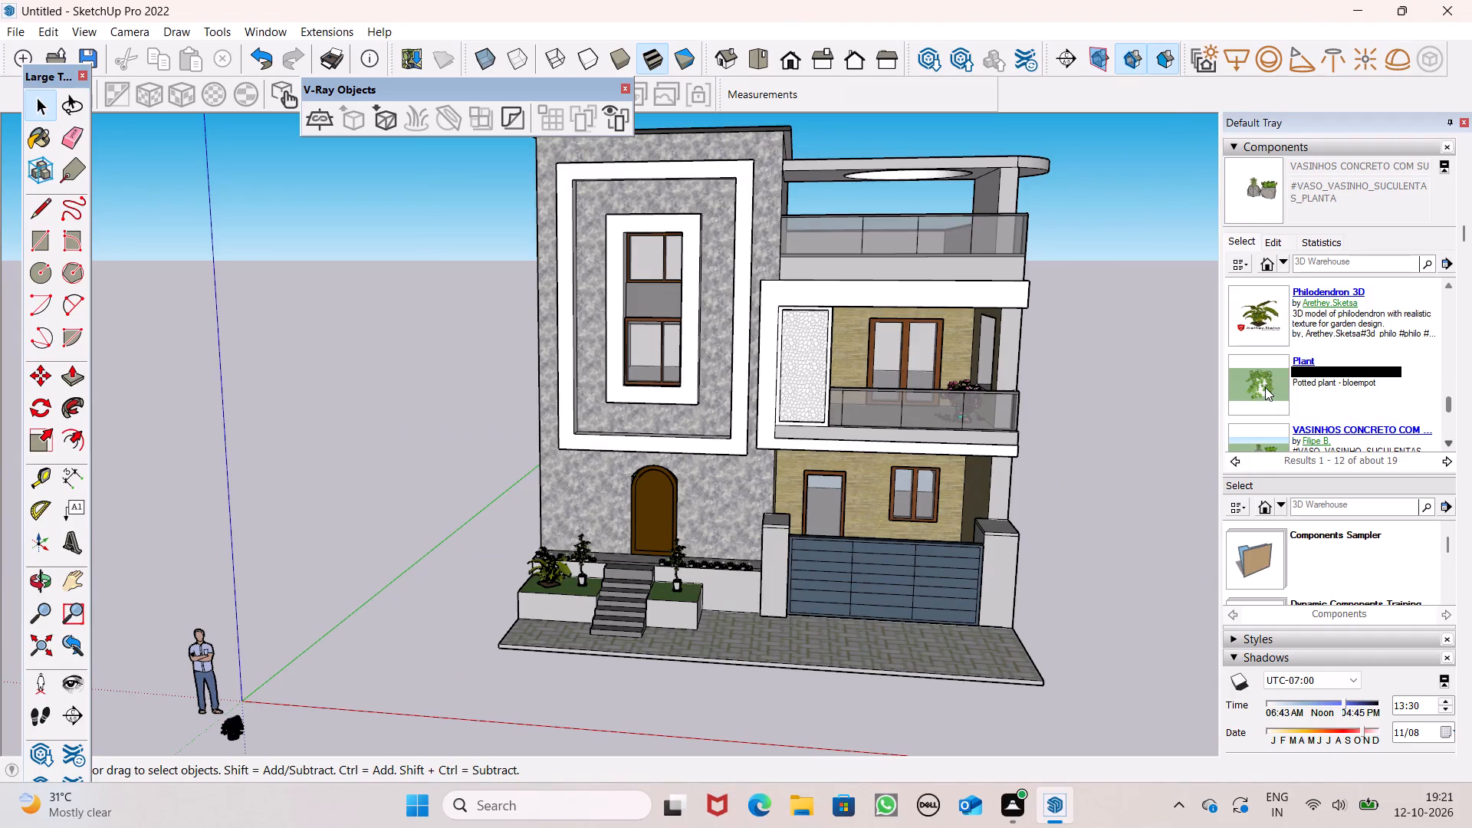
Load the leafy potted plant "chậu cây", the one without a trunk, from the 3D Warehouse results.
scroll(1265, 387, up, 7)
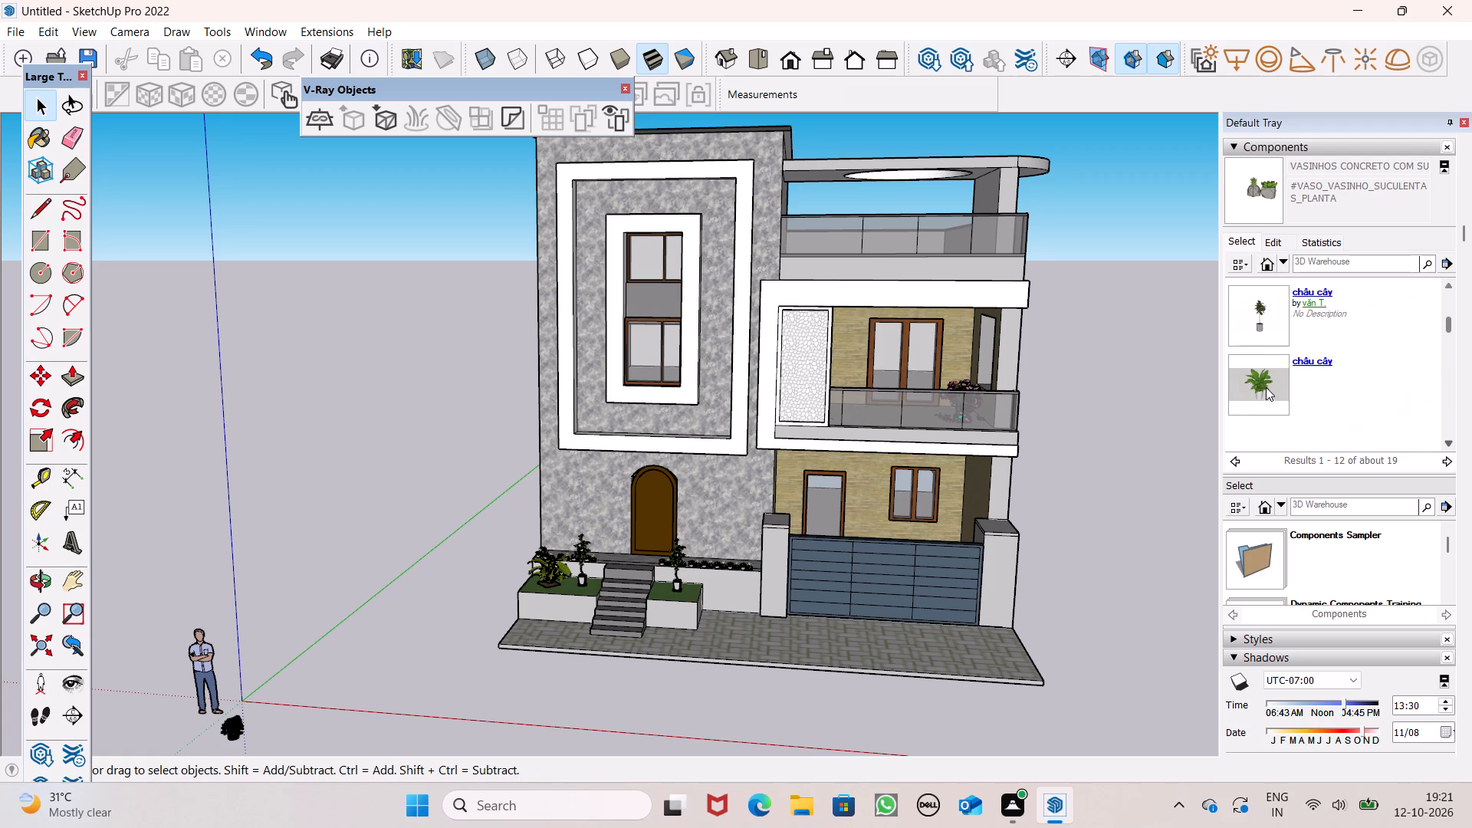
scroll(1266, 386, up, 2)
scroll(1266, 386, down, 2)
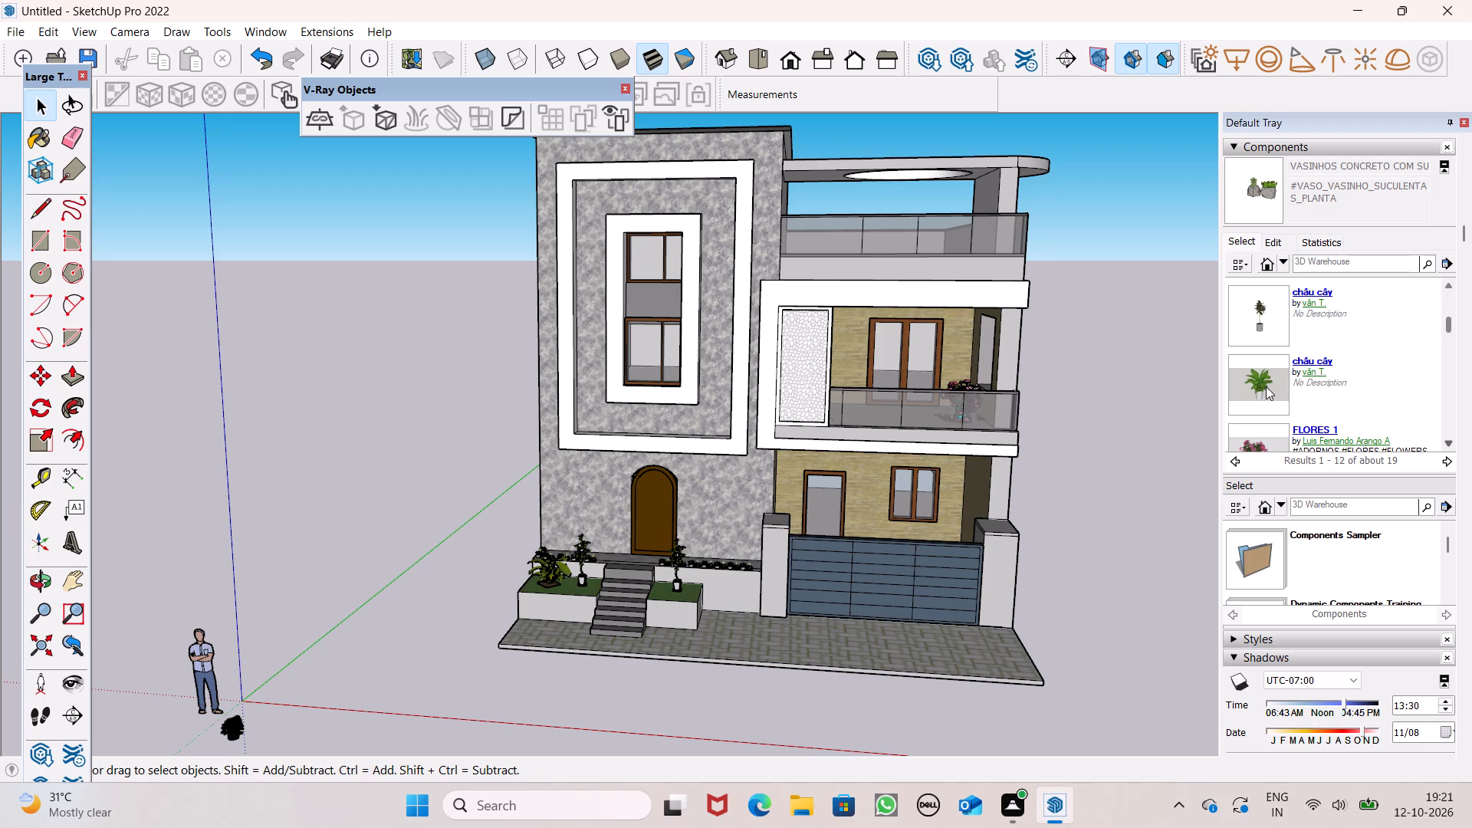
click(1266, 386)
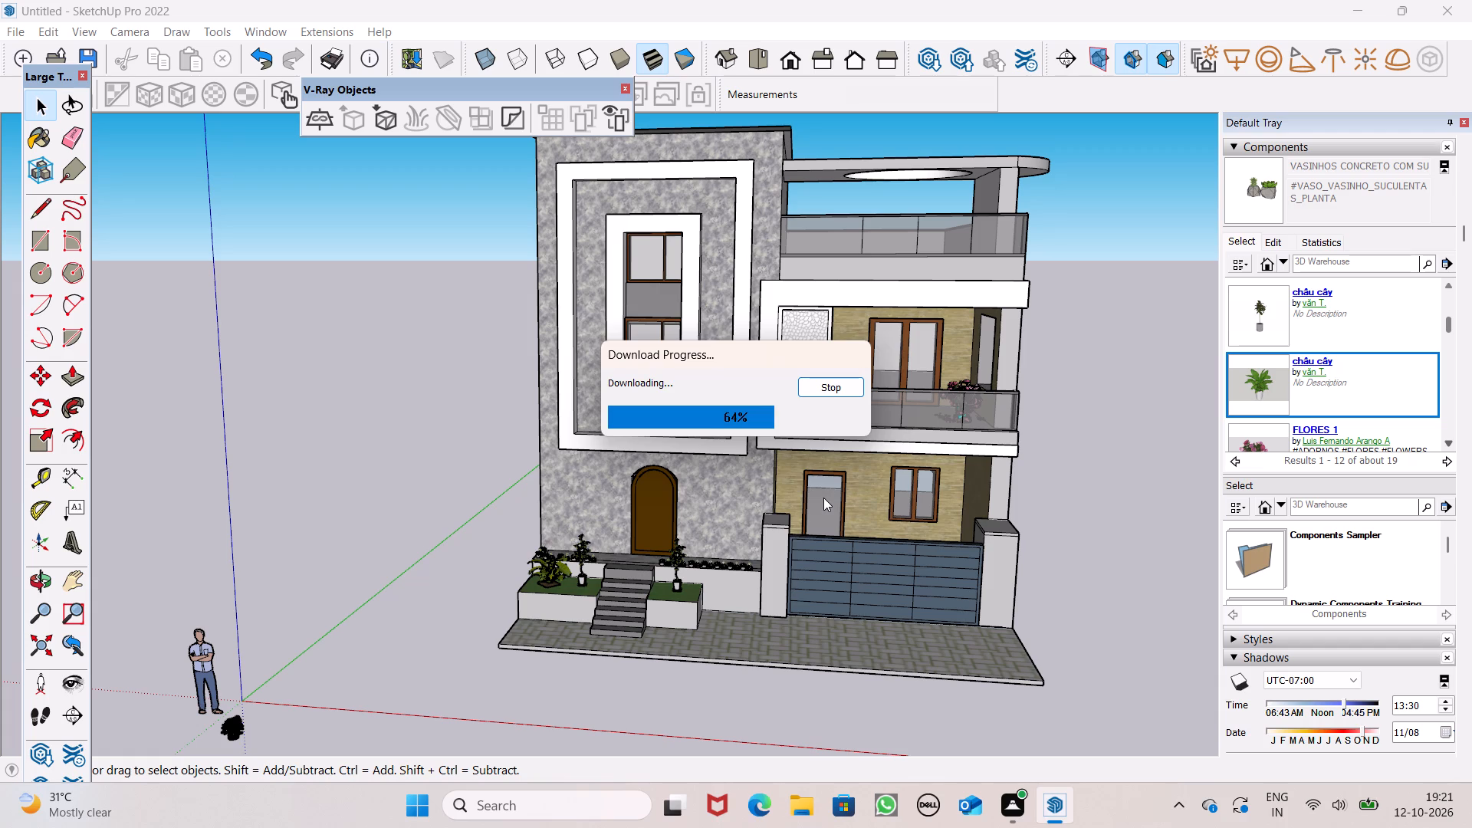
scroll(542, 639, down, 6)
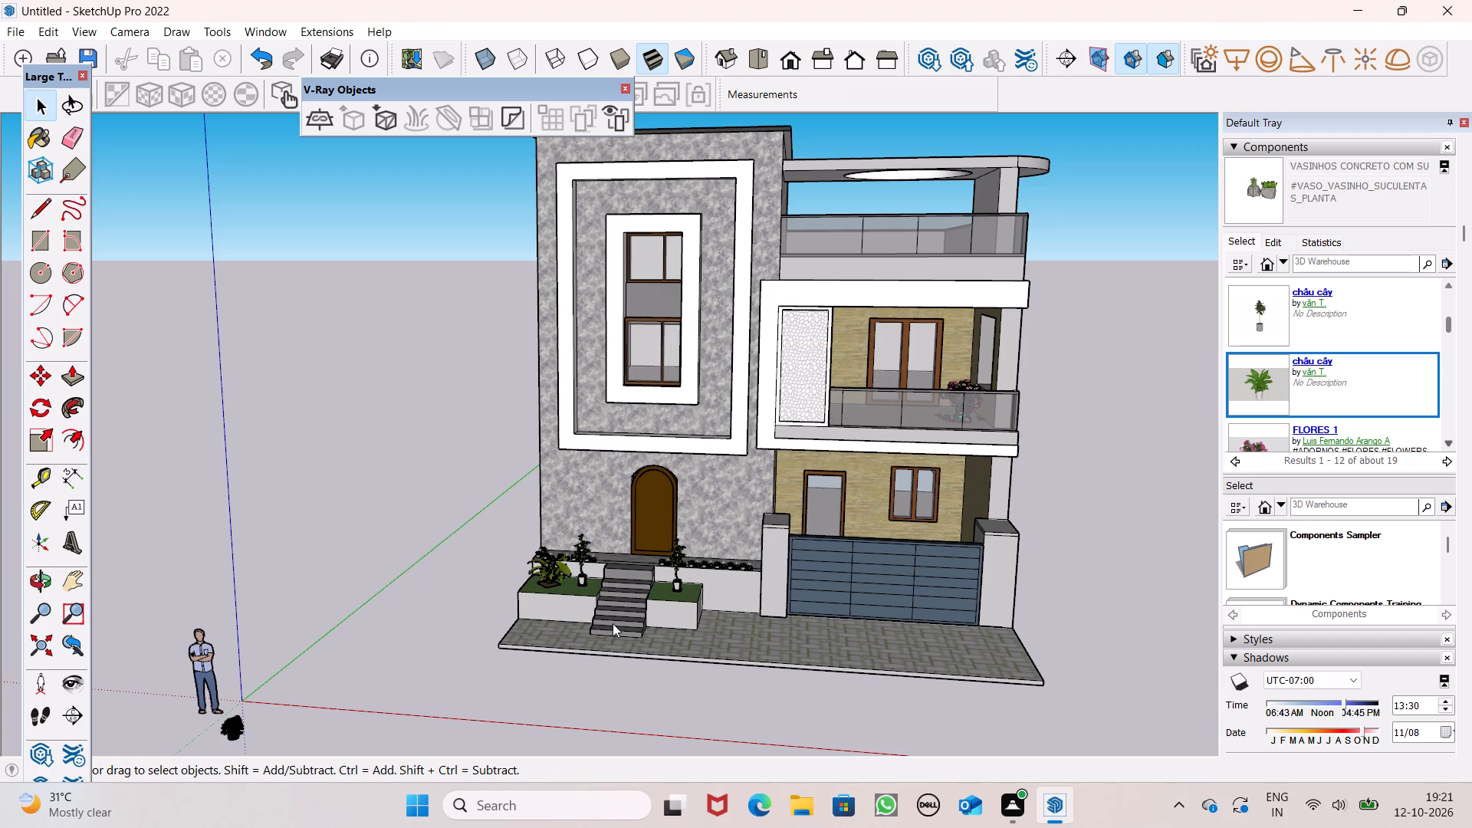
scroll(781, 568, down, 5)
scroll(1037, 600, down, 7)
click(874, 479)
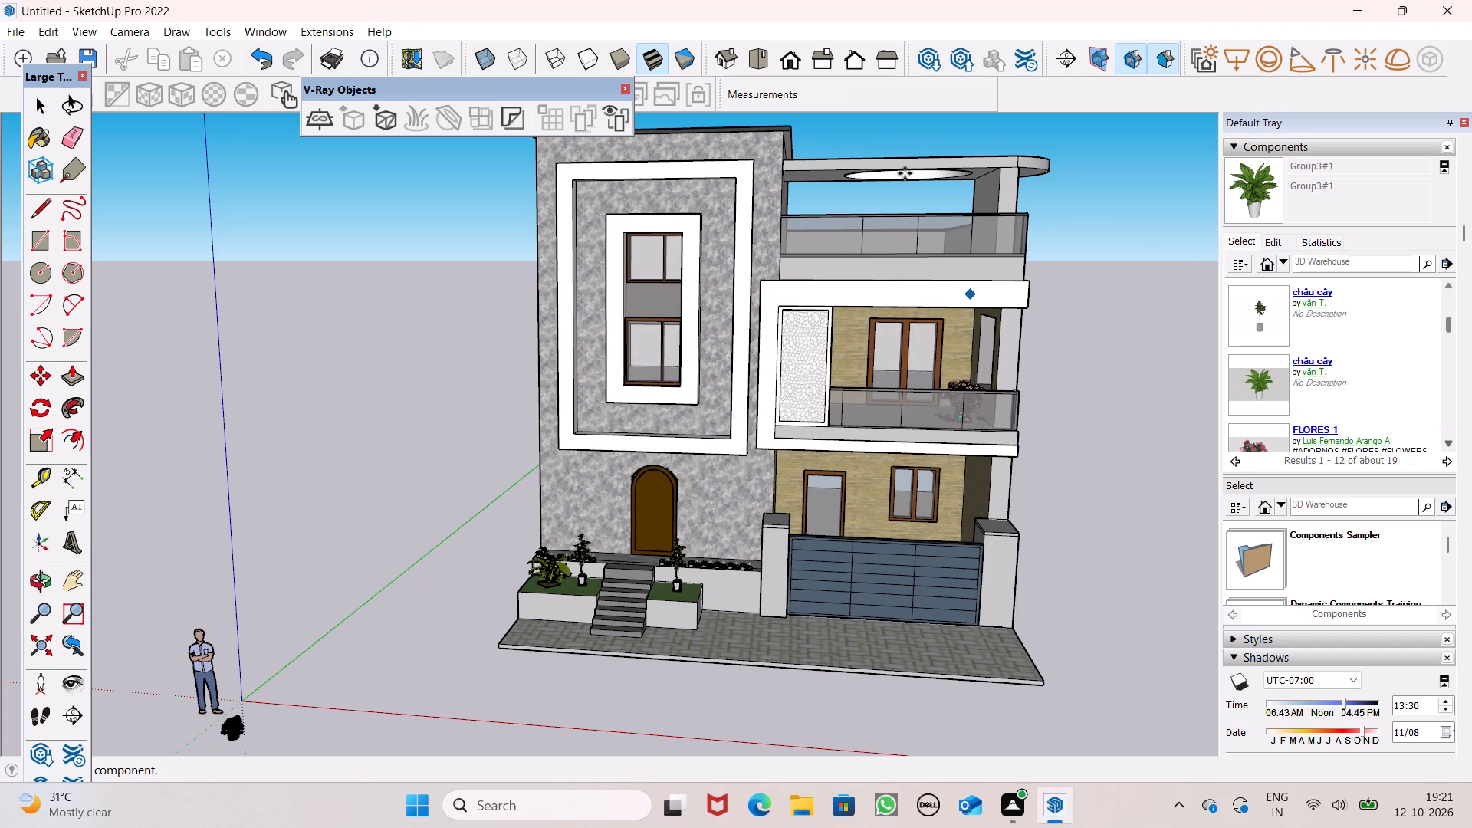
Place the leafy potted plant on the upper terrace floor behind the round-opening canopy.
scroll(898, 151, up, 7)
scroll(945, 248, up, 1)
middle_drag(937, 248, 851, 448)
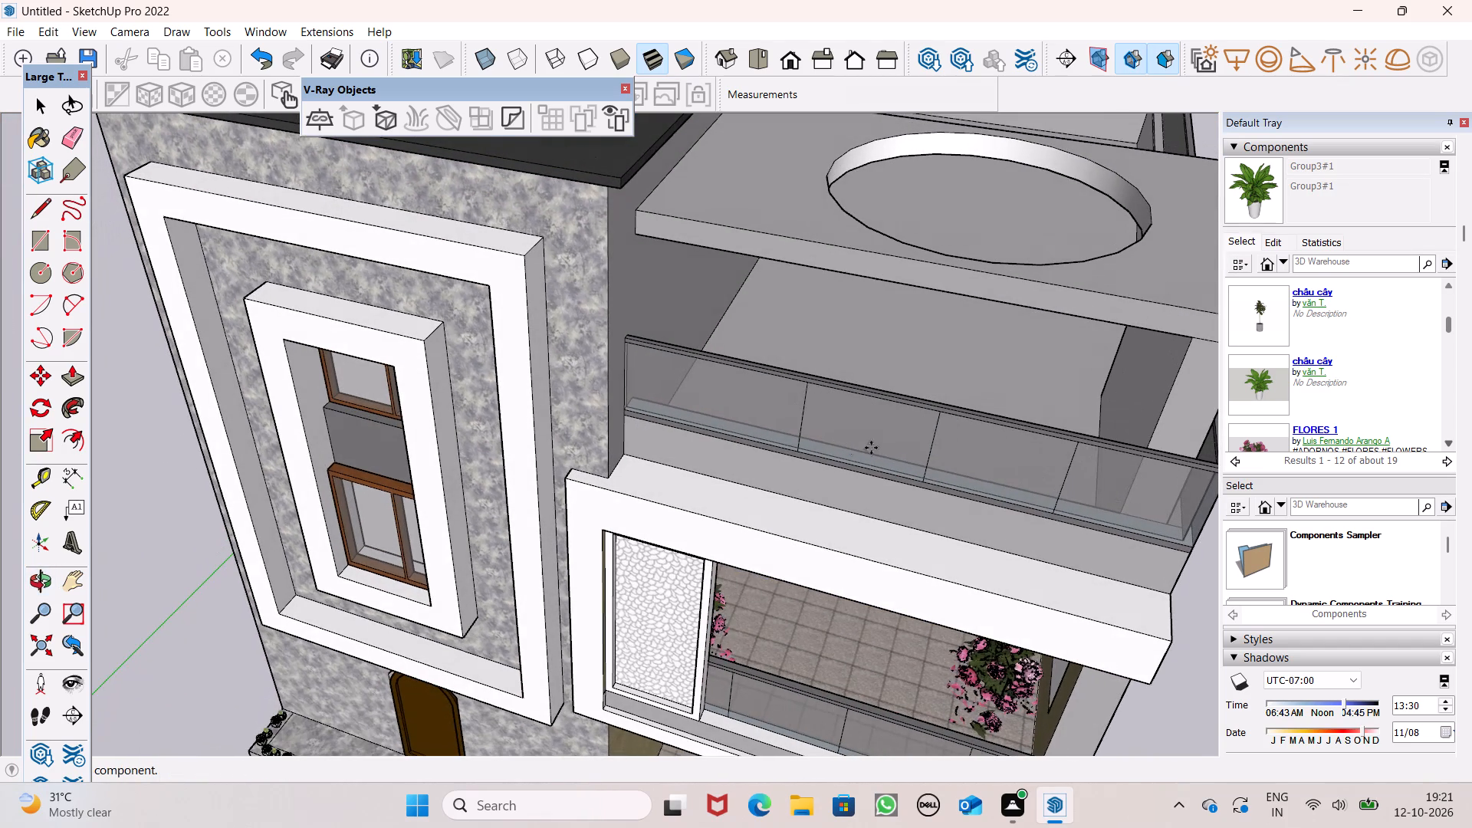
scroll(988, 284, down, 3)
middle_drag(1009, 330, 188, 505)
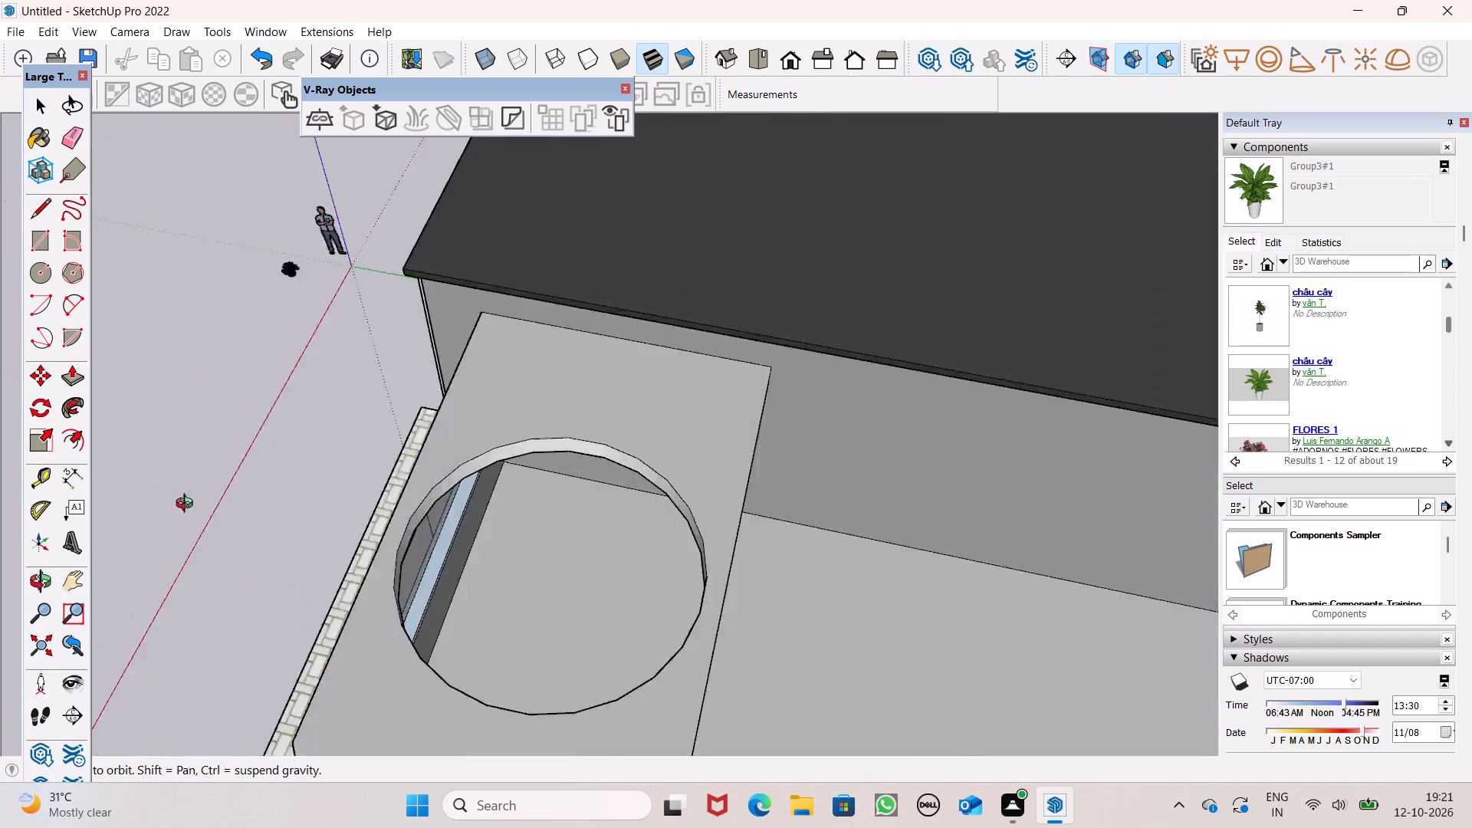
middle_drag(188, 505, 24, 467)
scroll(333, 305, down, 6)
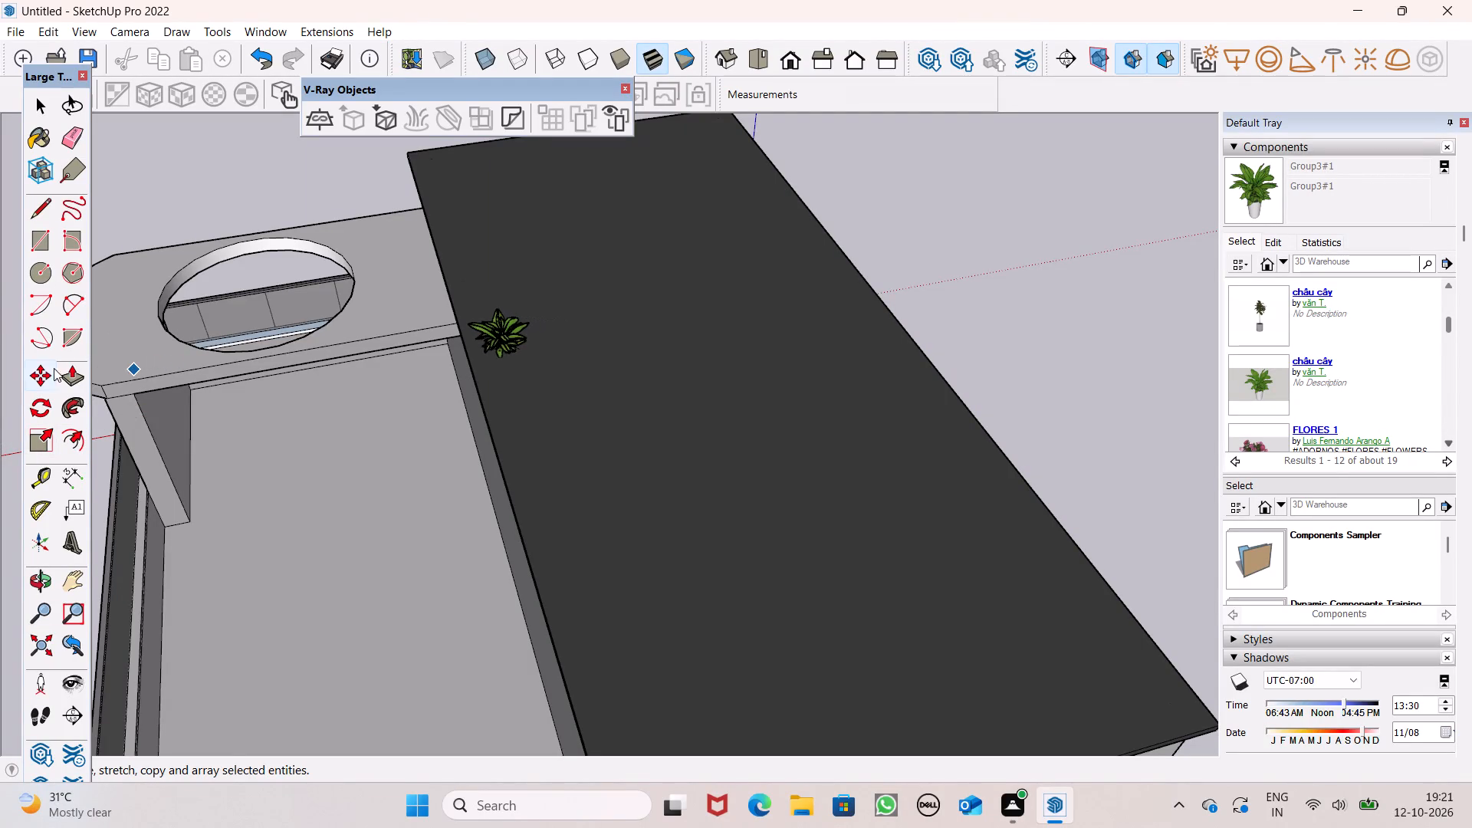
middle_drag(202, 403, 590, 320)
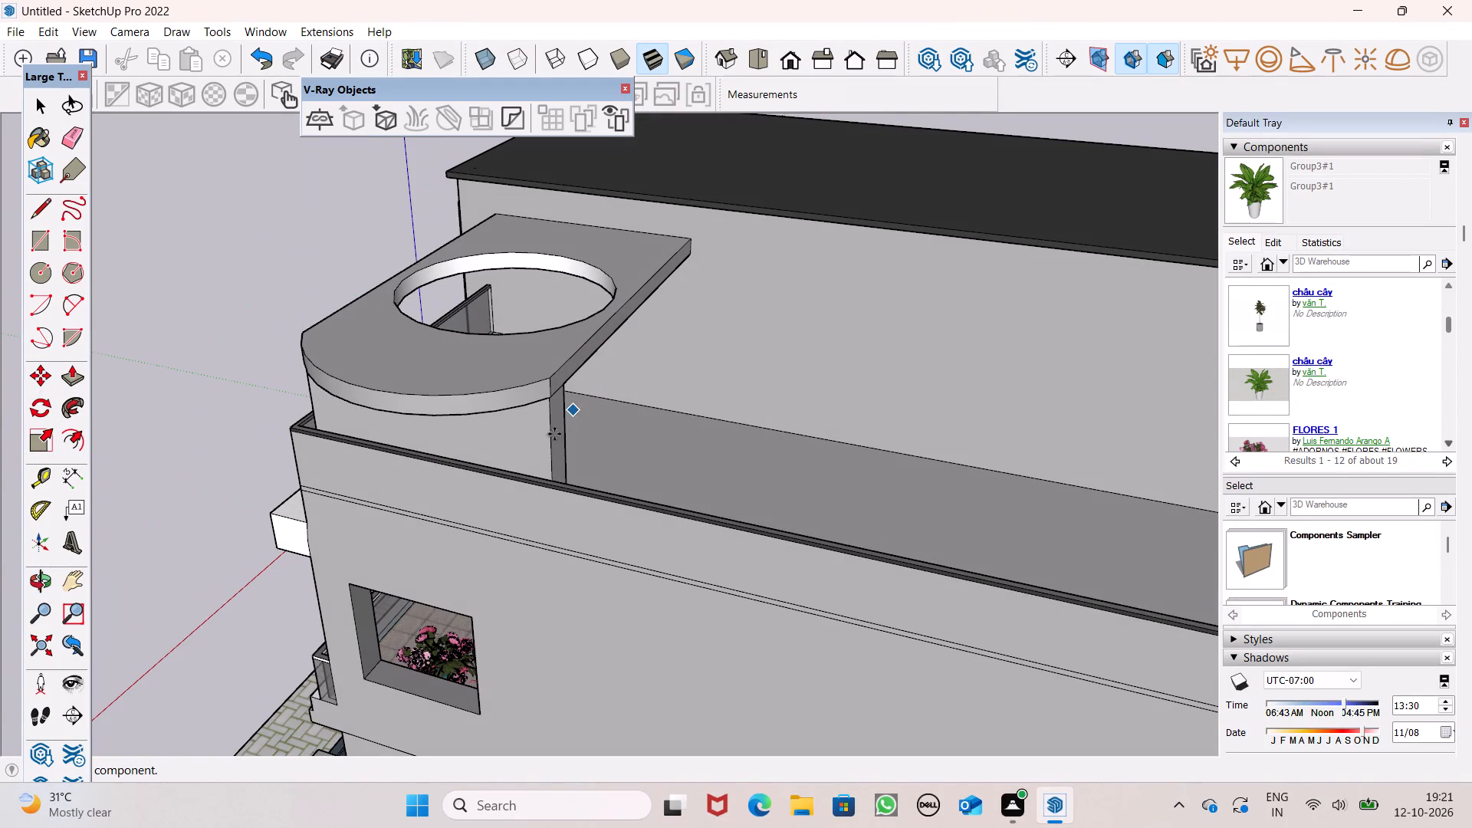
click(373, 536)
Move the potted plant about 6' into the terrace corner by the front glass railing and tower wall, and deselect.
scroll(544, 333, up, 6)
scroll(643, 399, up, 2)
middle_drag(642, 399, 359, 388)
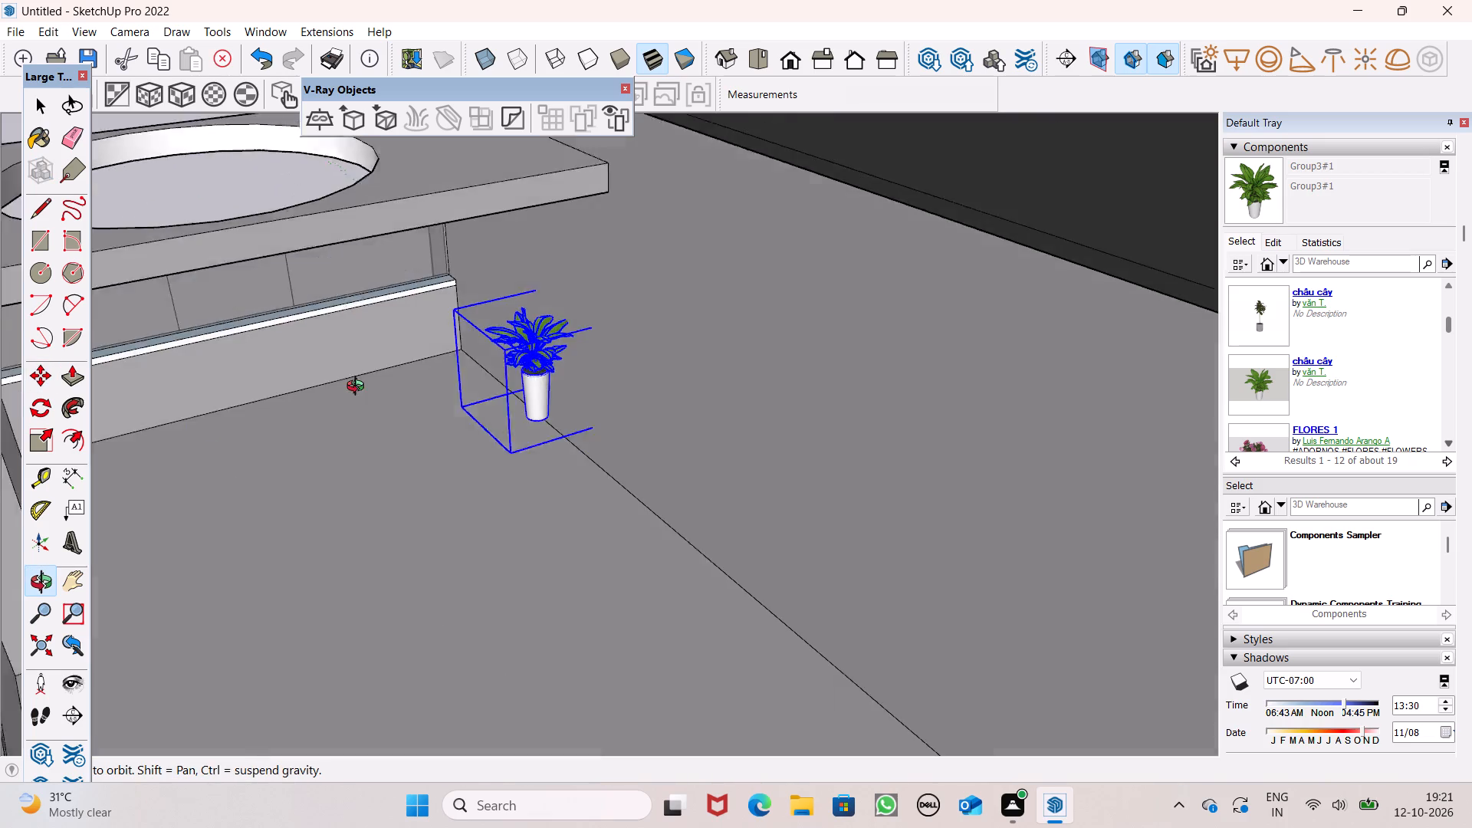
middle_drag(359, 388, 358, 388)
scroll(435, 435, up, 4)
key(m)
key(Return)
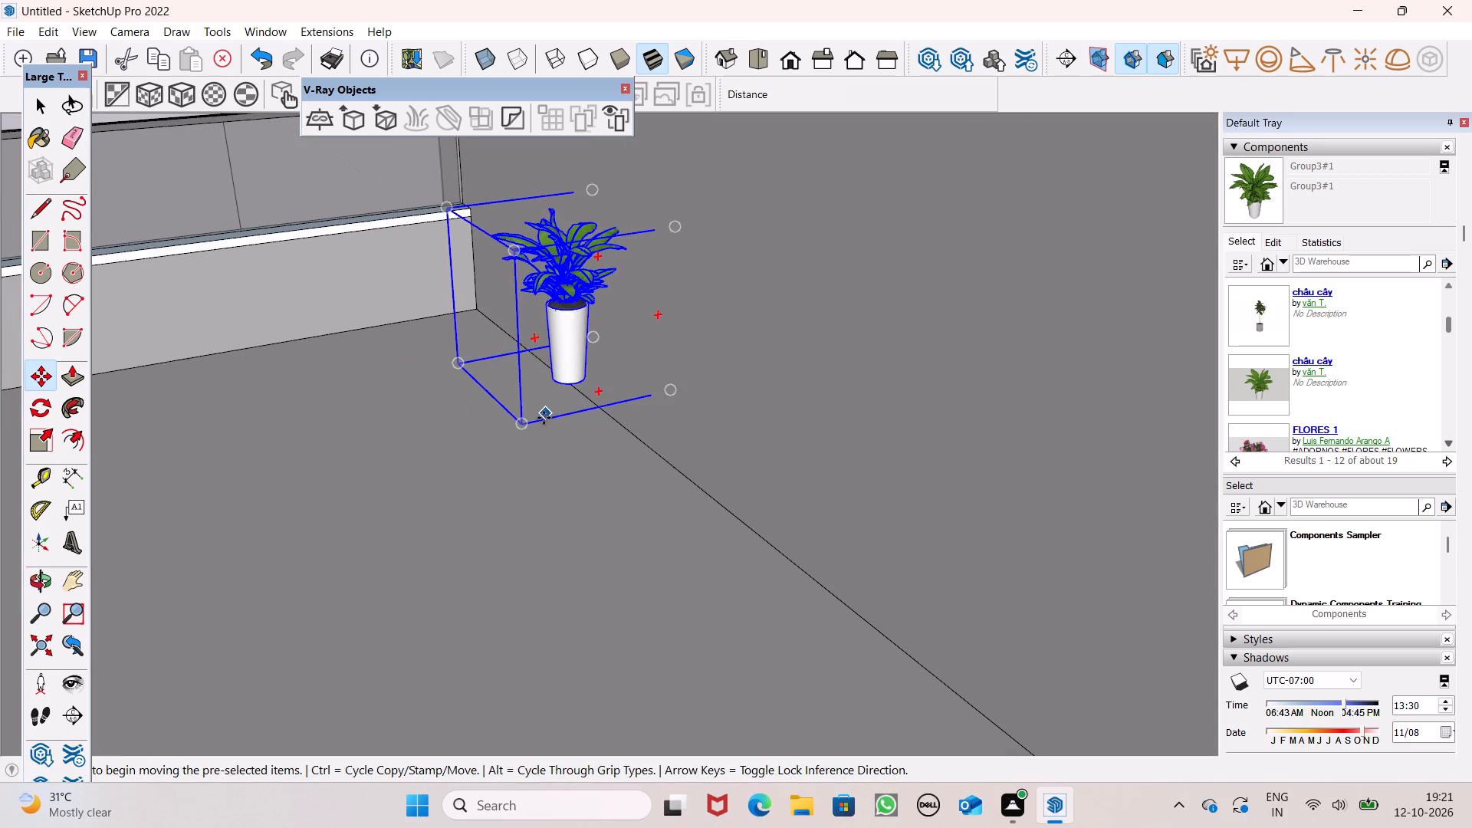
drag(520, 429, 392, 393)
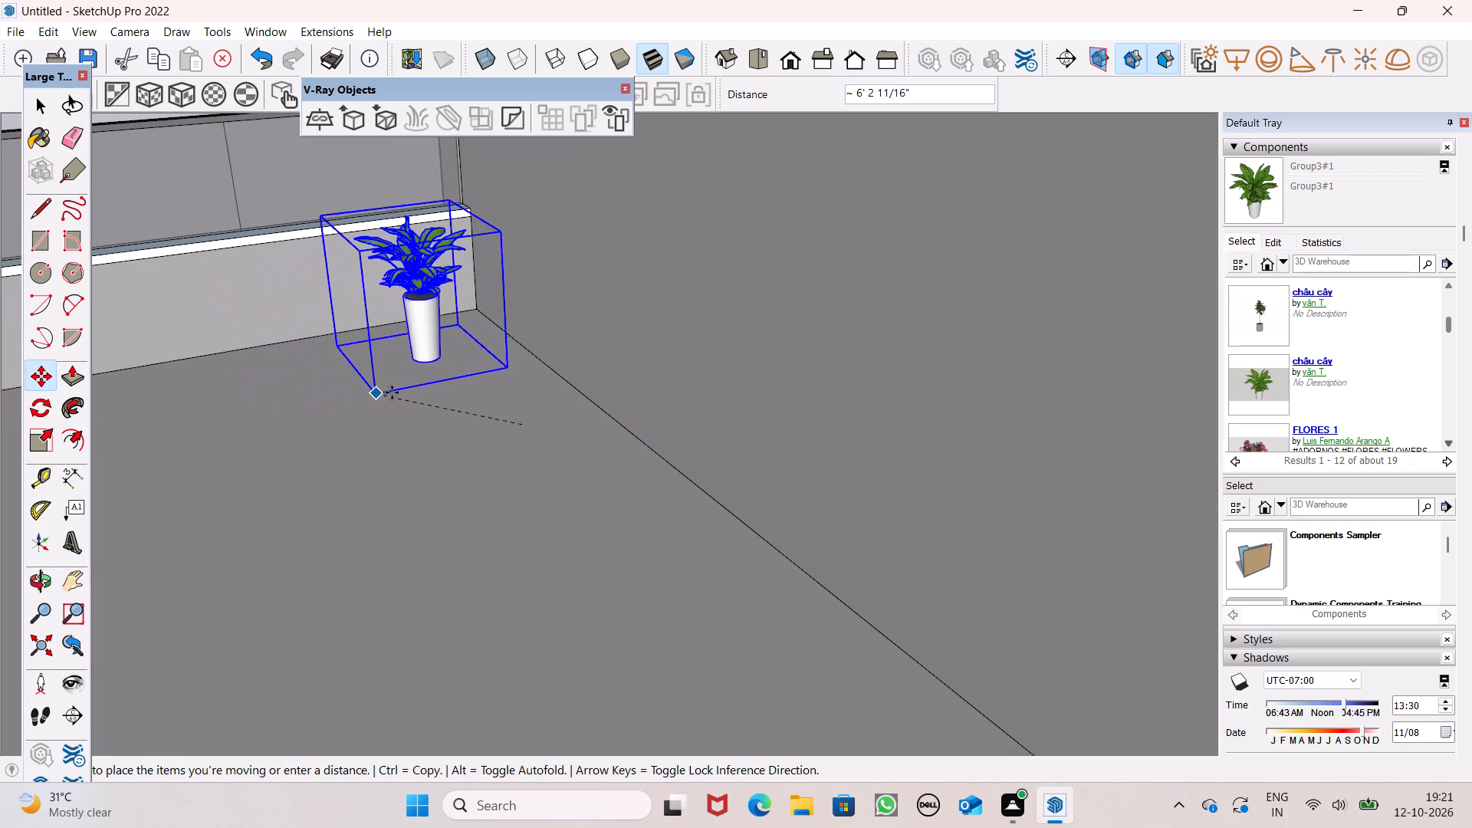
drag(392, 393, 398, 384)
key(space)
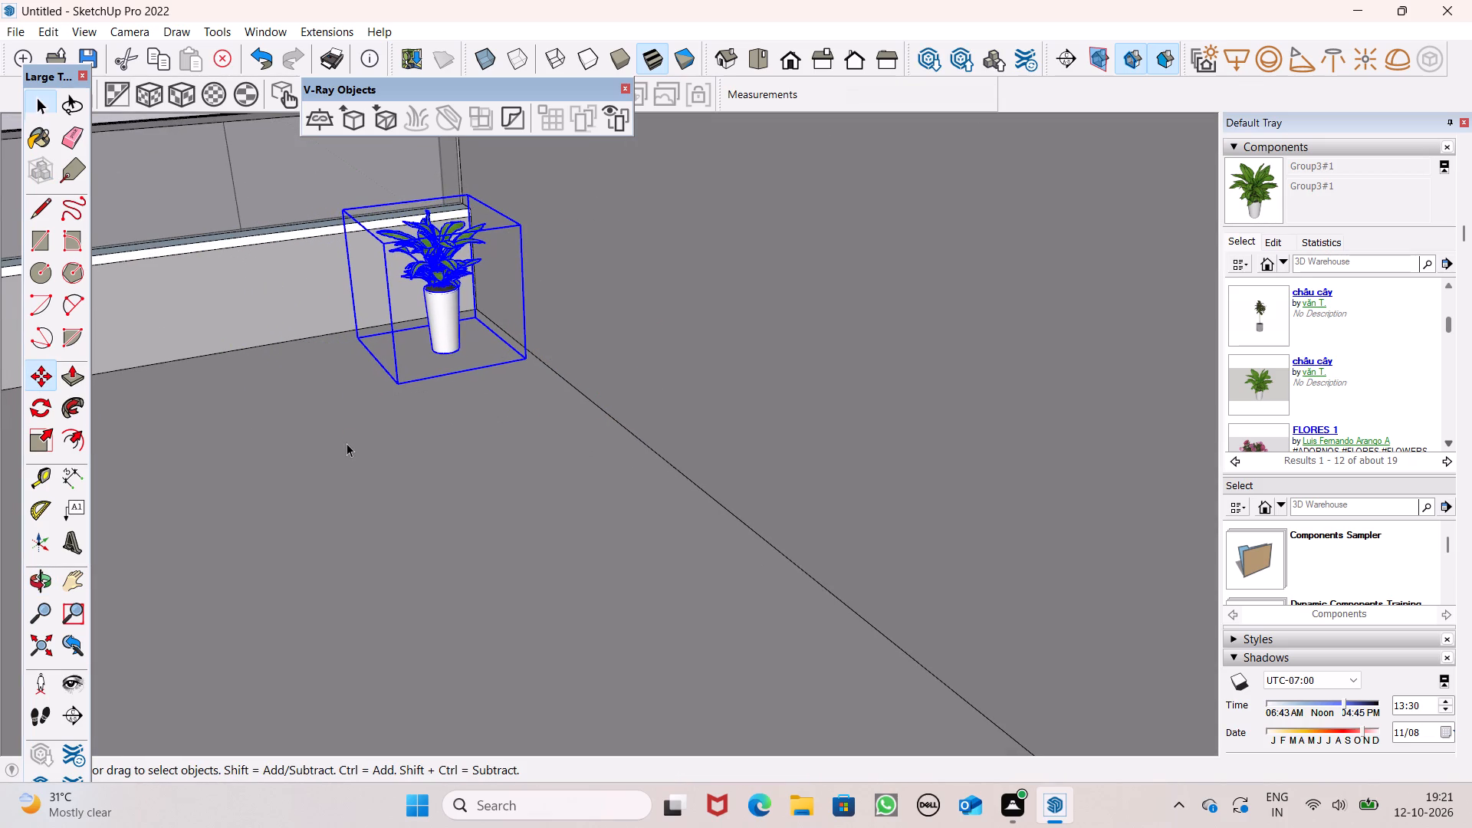
scroll(354, 449, down, 14)
scroll(481, 366, down, 4)
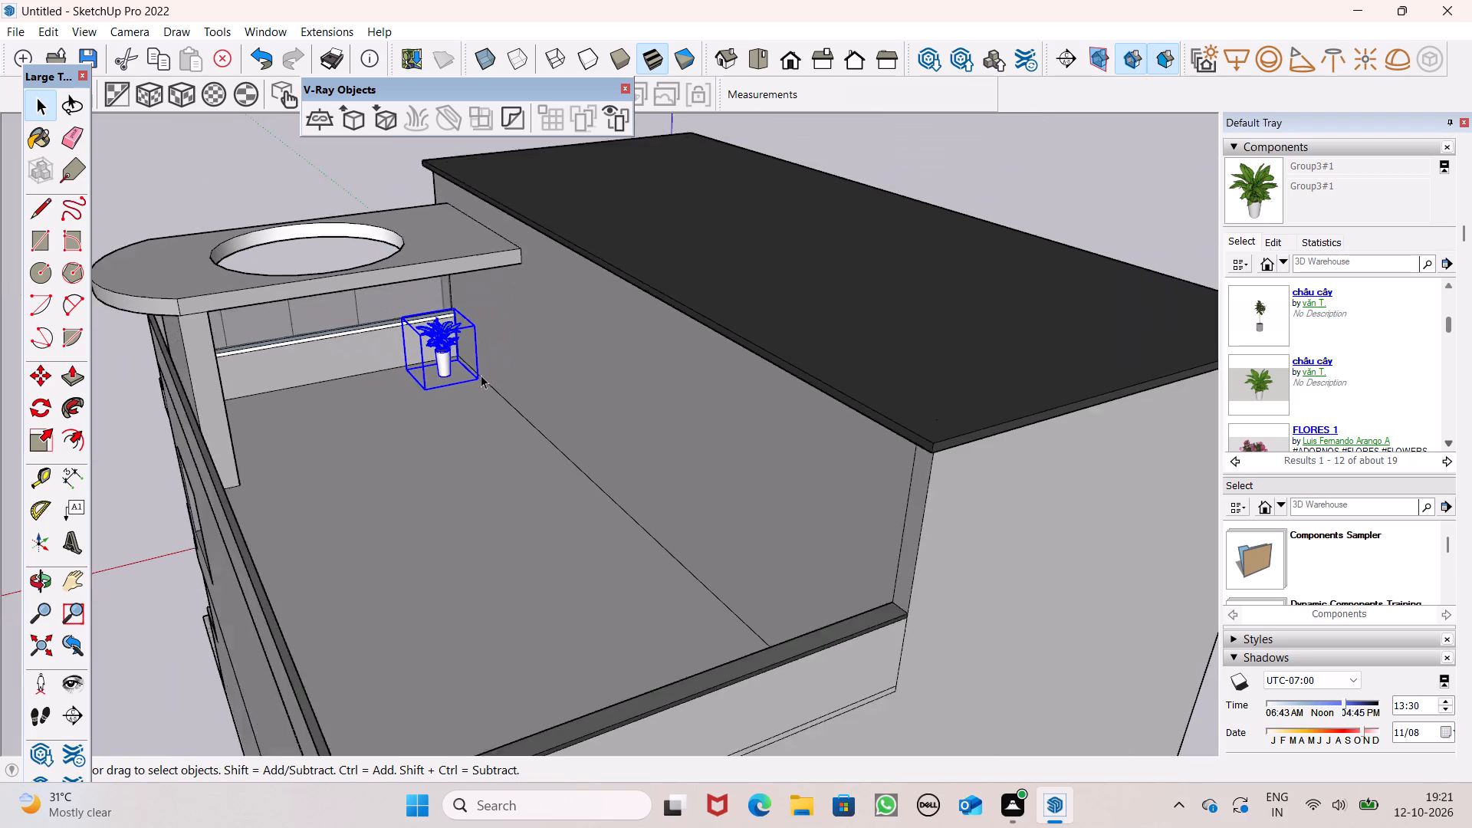
scroll(482, 378, down, 7)
middle_drag(429, 422, 1230, 403)
drag(163, 304, 183, 305)
Insert a second copy of the leafy white-pot plant at ground level near the front entrance.
scroll(724, 349, up, 4)
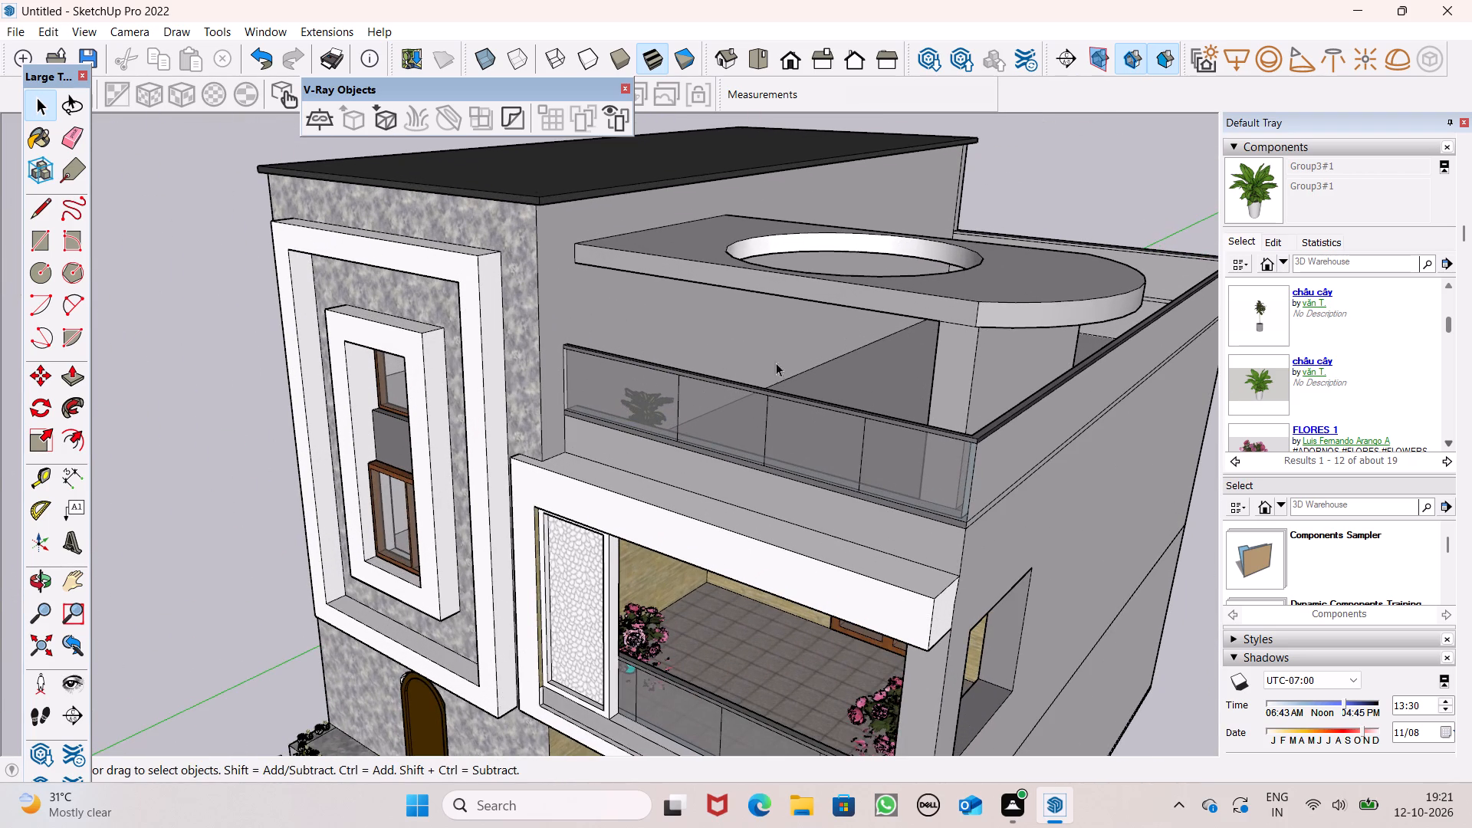
click(1250, 197)
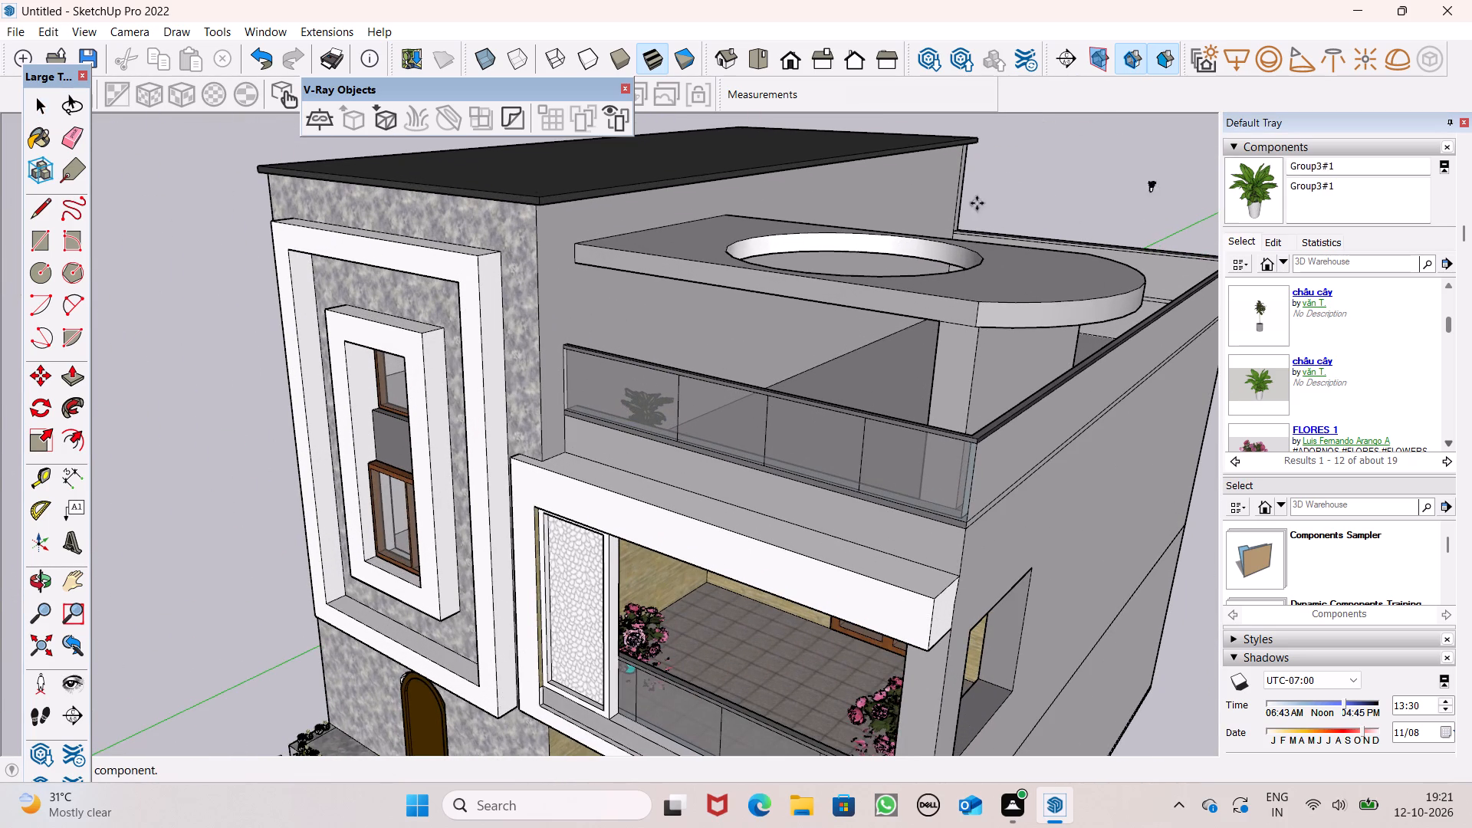
scroll(846, 192, down, 7)
scroll(864, 257, down, 3)
middle_drag(724, 575, 724, 578)
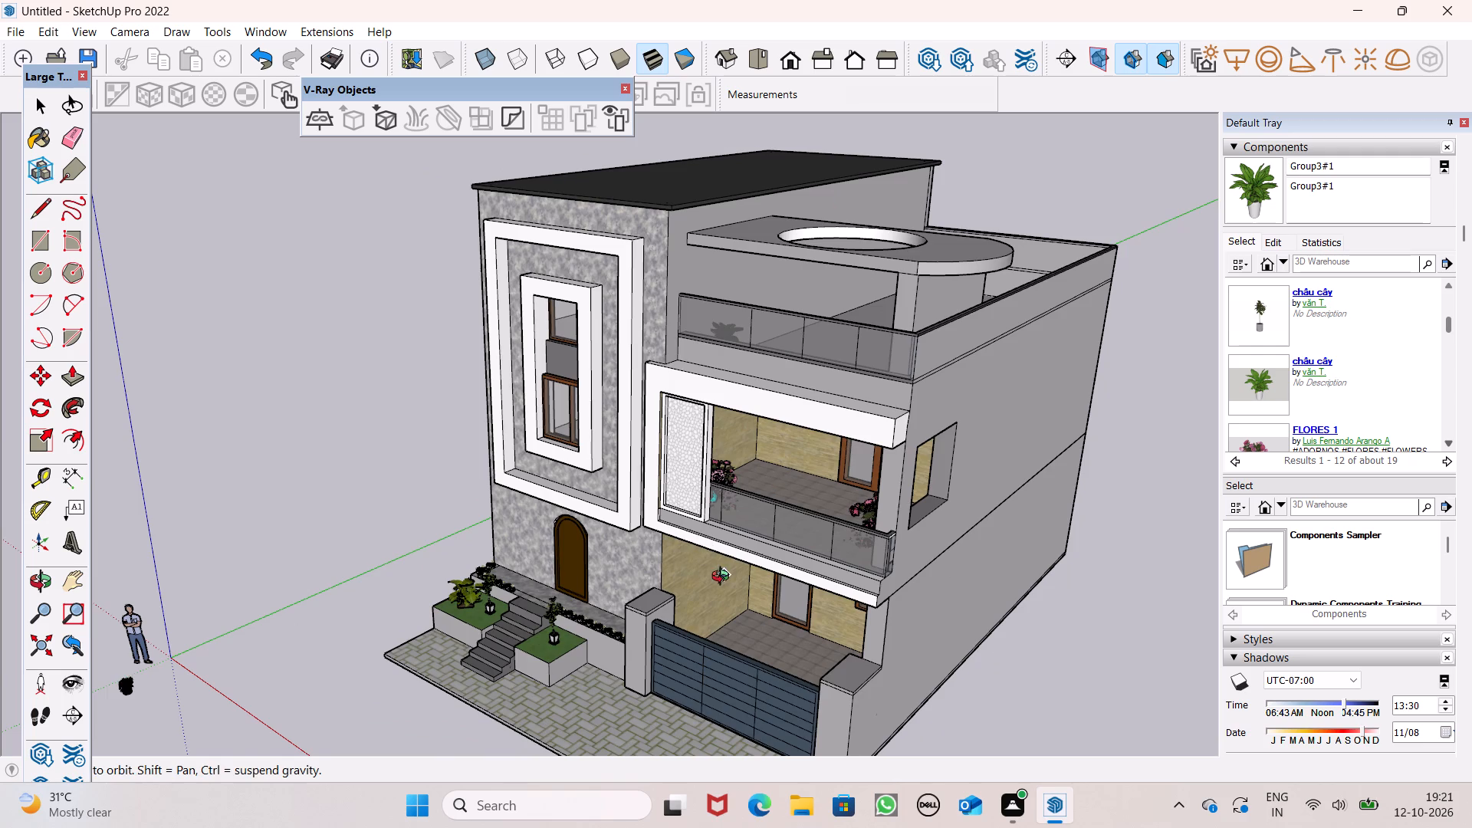
middle_drag(724, 578, 898, 562)
scroll(893, 563, up, 1)
scroll(658, 726, up, 6)
scroll(500, 692, up, 1)
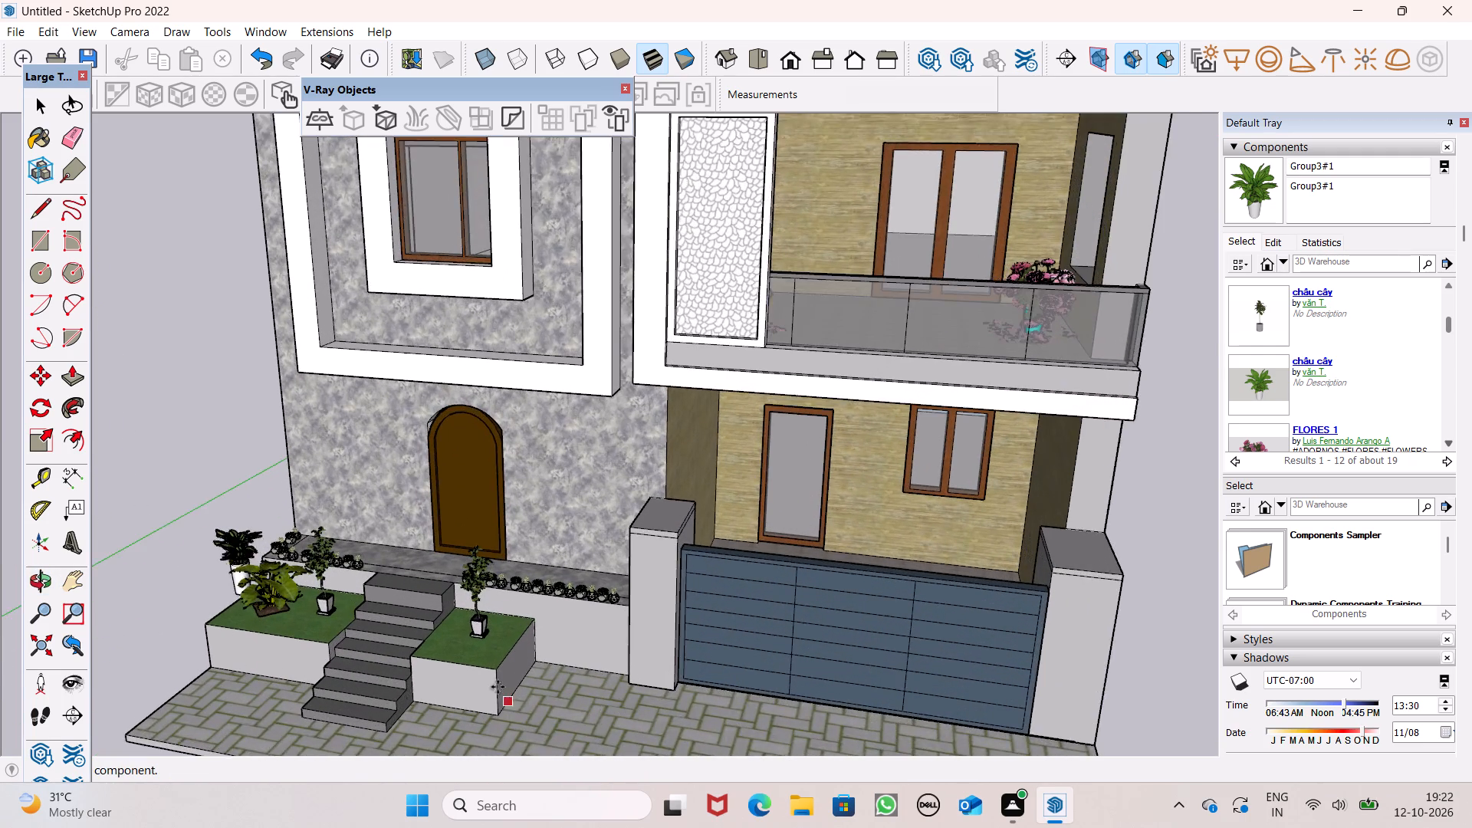
scroll(498, 687, up, 1)
scroll(588, 712, up, 7)
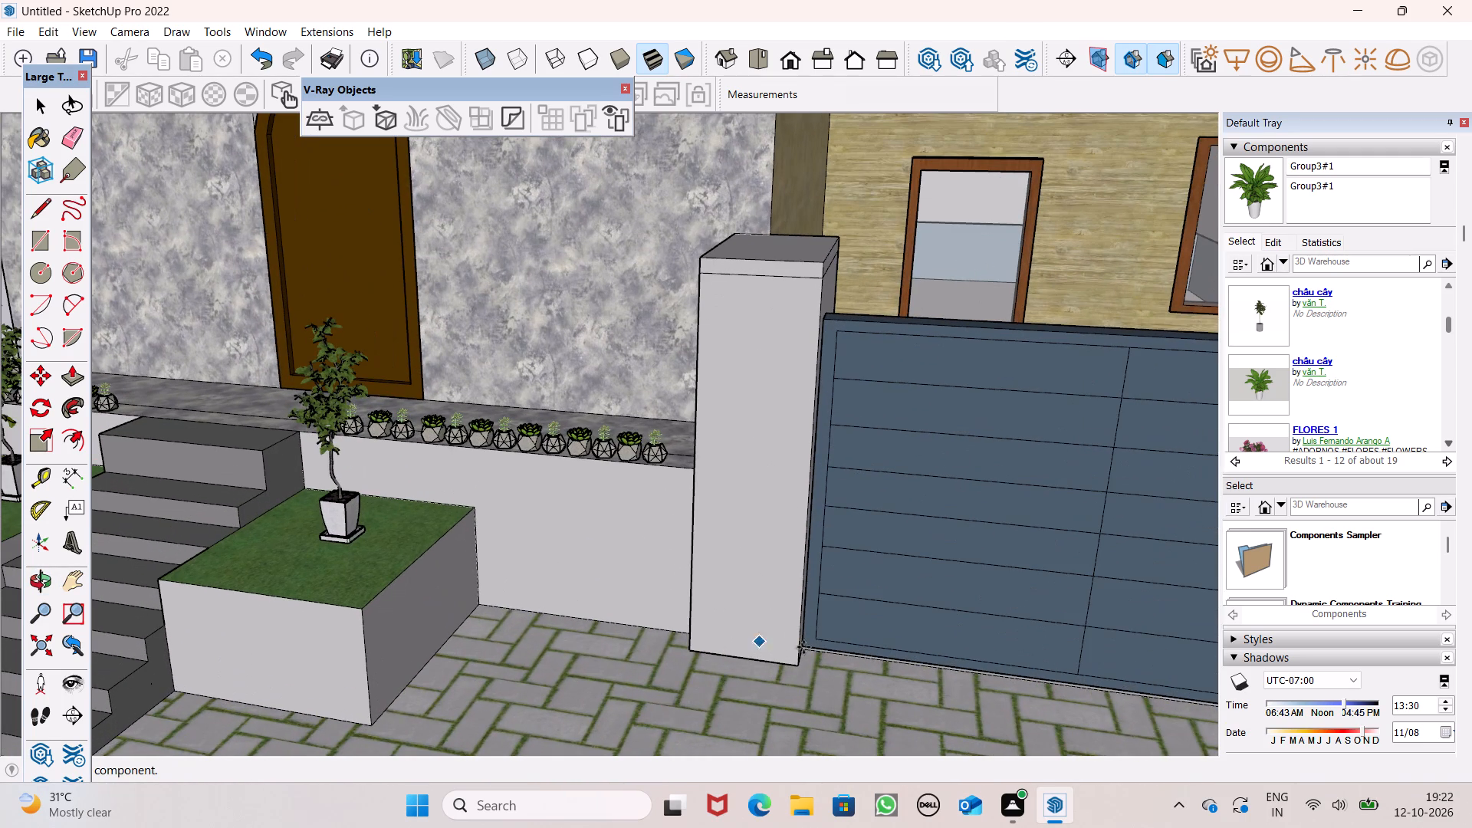
scroll(432, 547, down, 4)
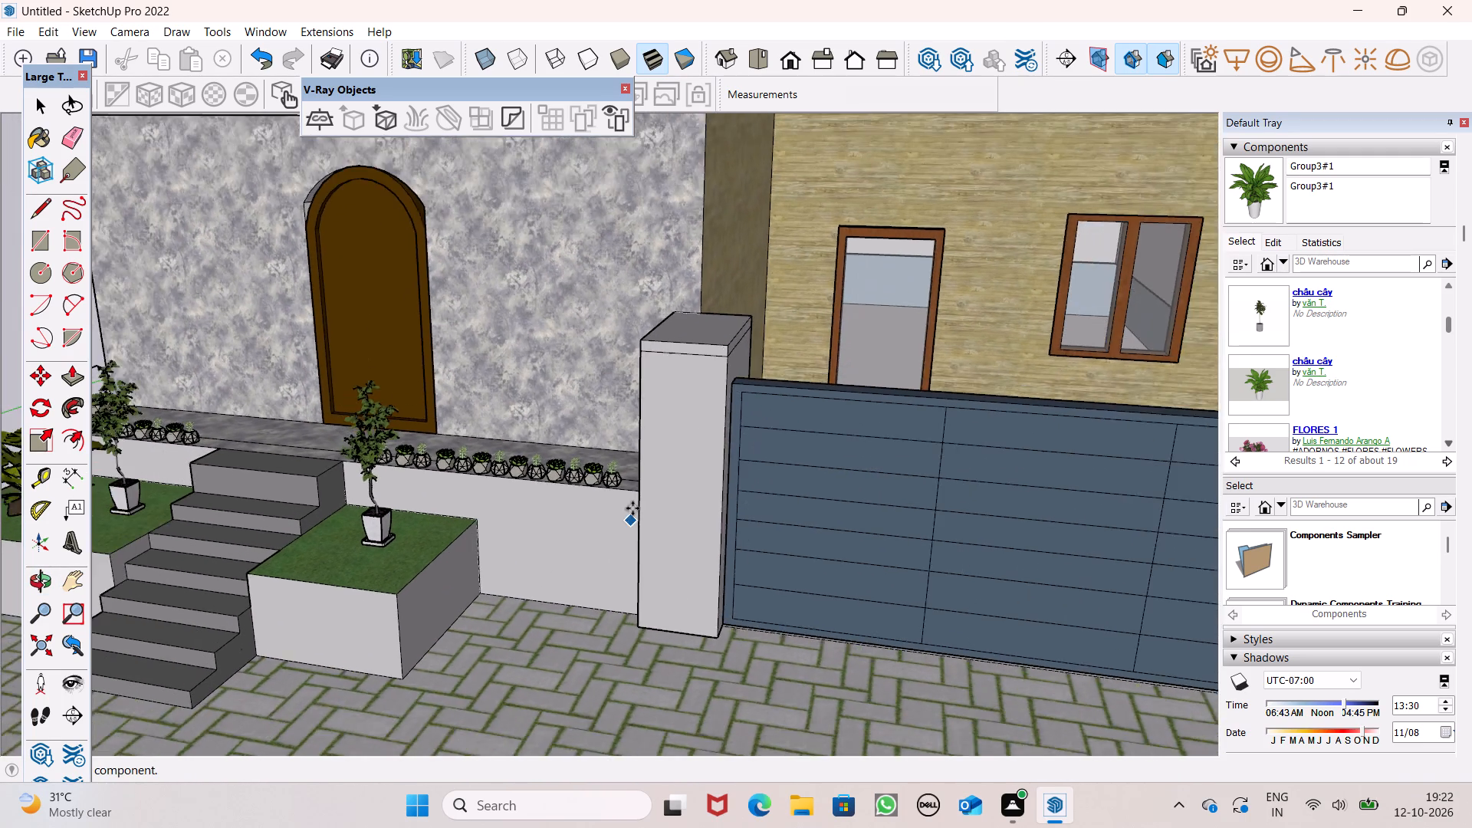
scroll(632, 507, down, 8)
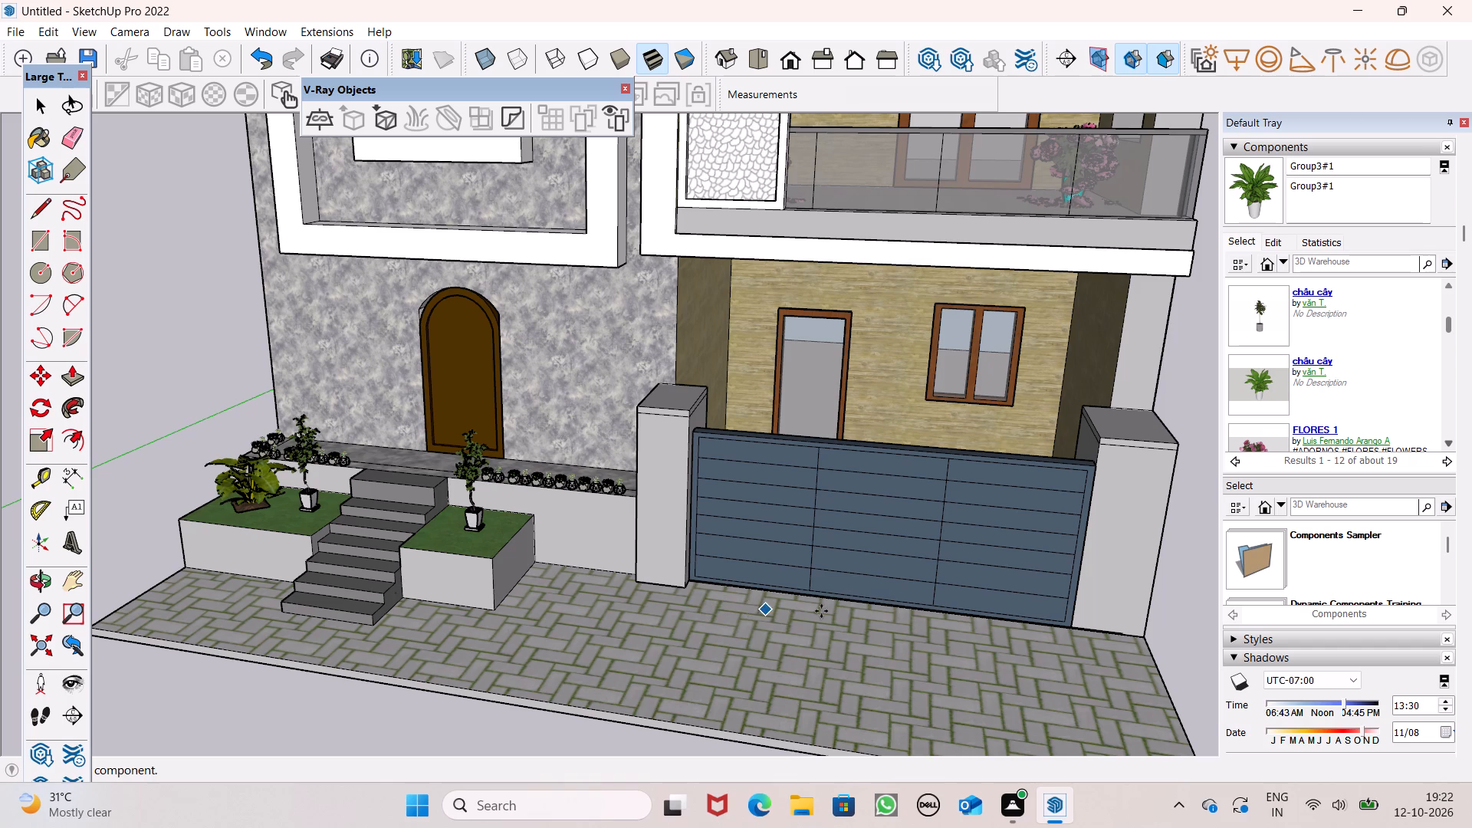
click(404, 683)
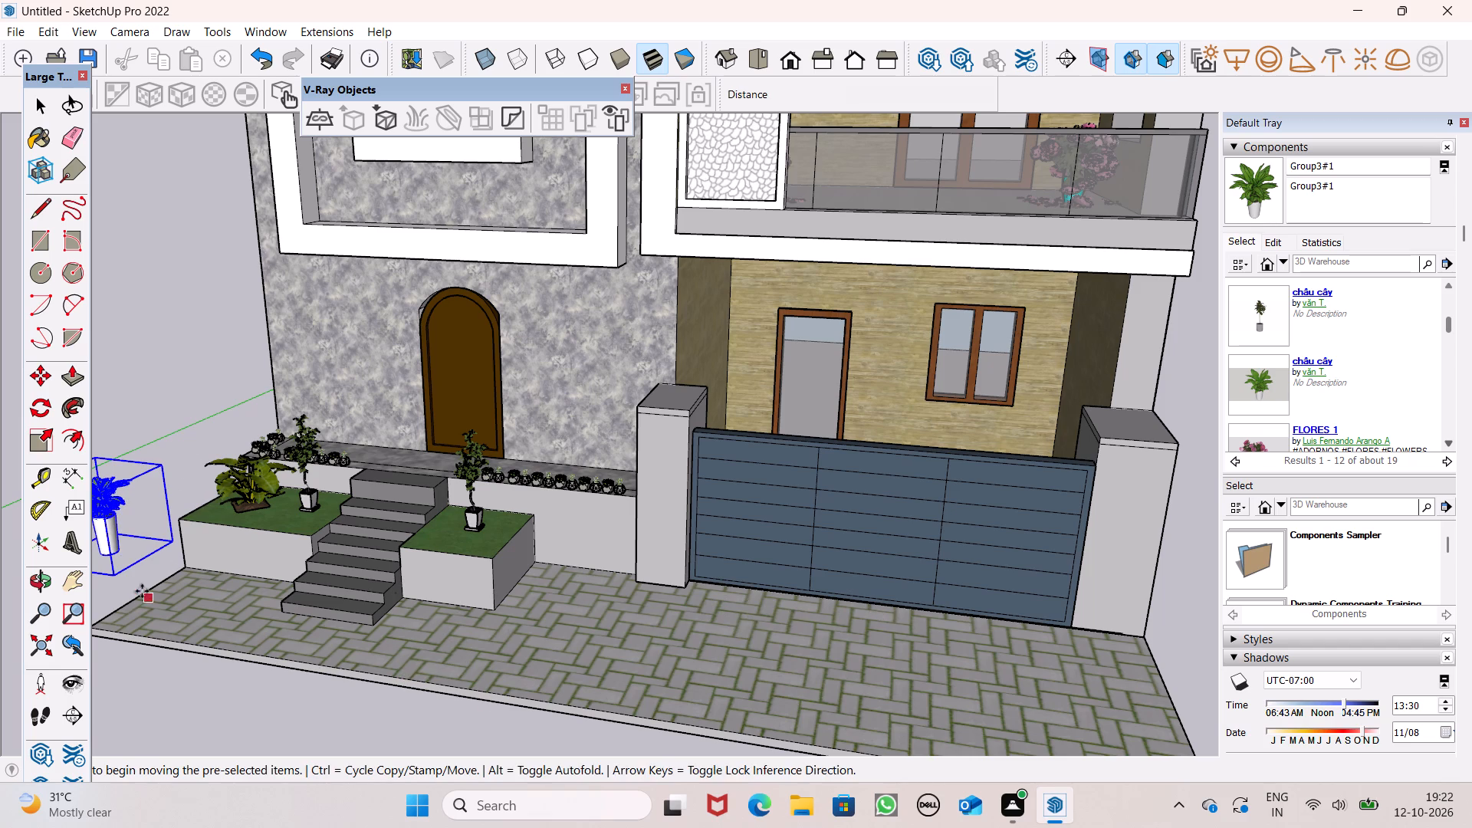
Move the new white-pot plant onto the grass bed between the entrance steps and the gate pillar.
drag(112, 573, 439, 552)
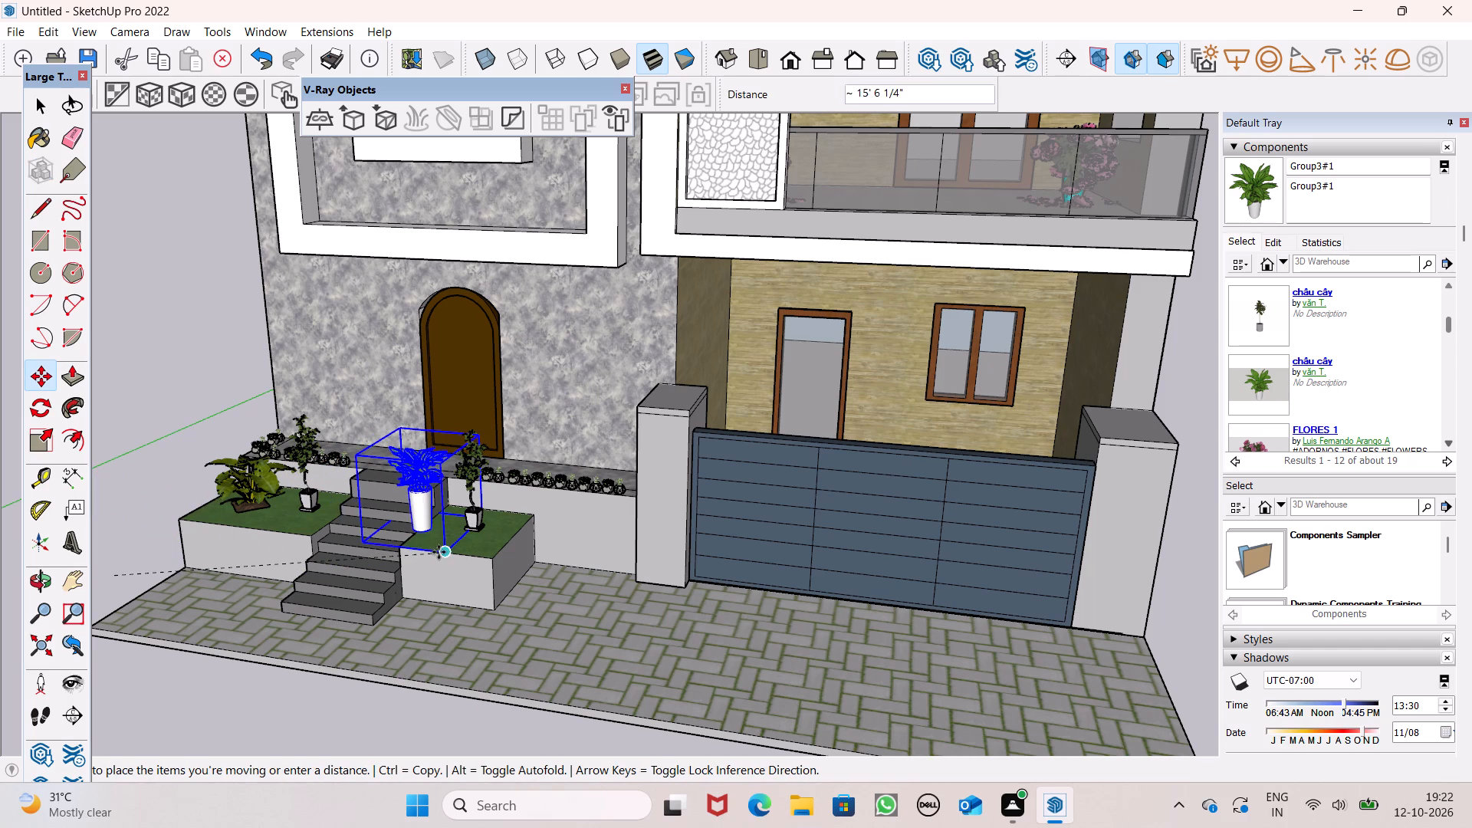
drag(439, 552, 464, 559)
scroll(497, 503, up, 8)
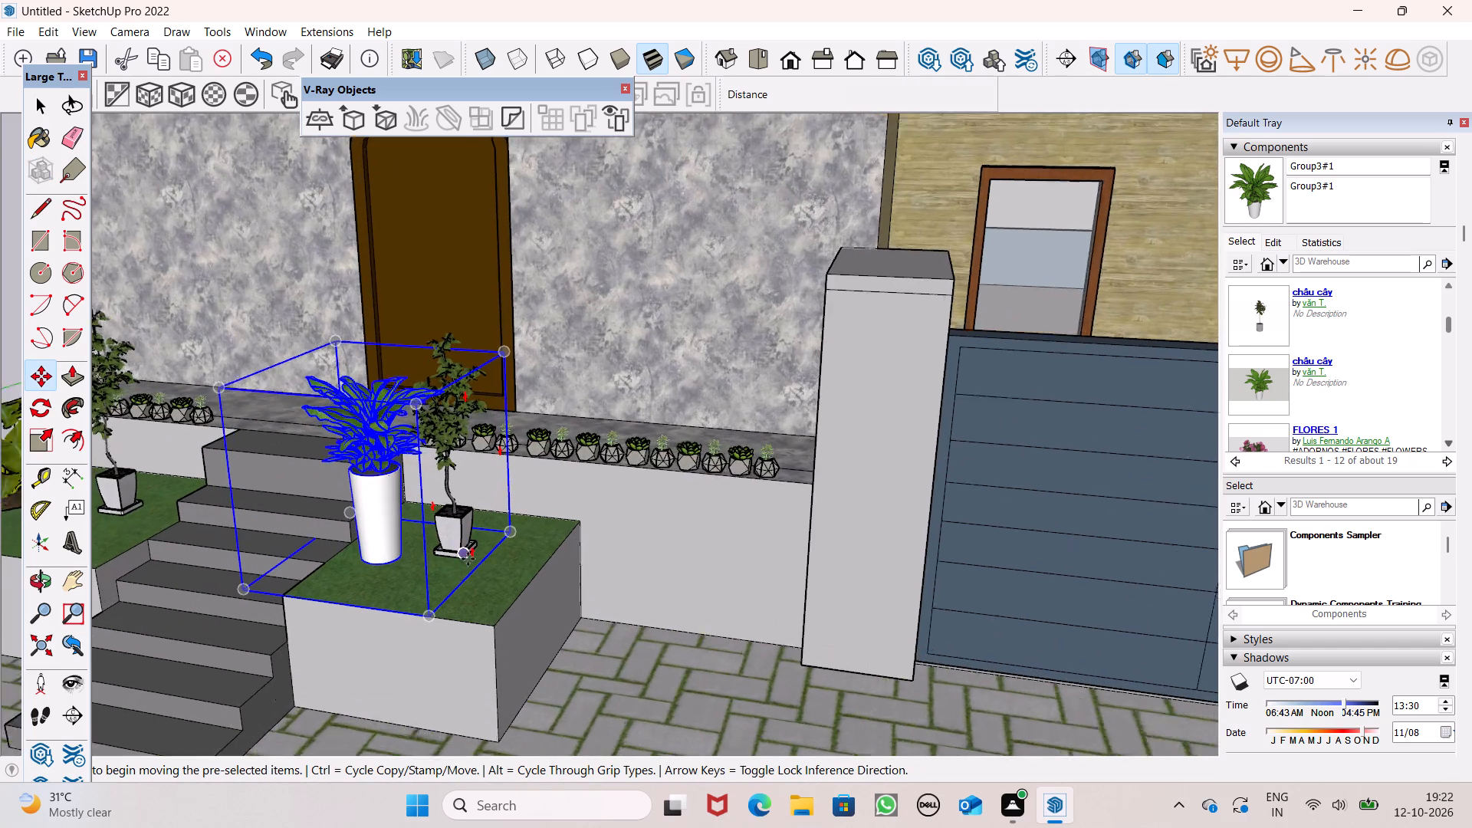
scroll(468, 559, up, 2)
key(space)
key(space)
click(556, 593)
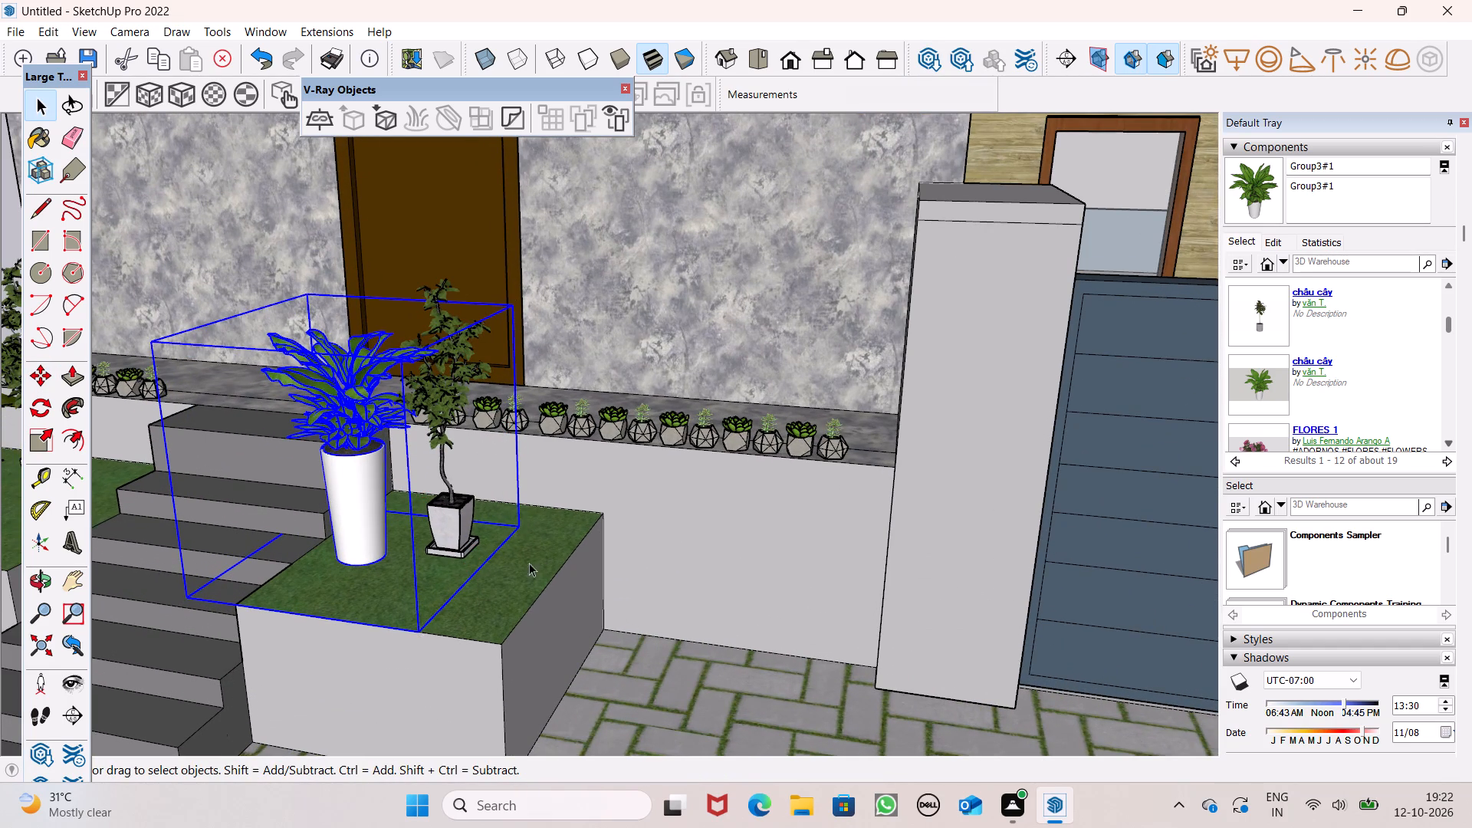
Shift the slim potted tree on the same bed away from the white-pot plant, toward the gate-pillar side.
click(467, 523)
key(m)
key(Return)
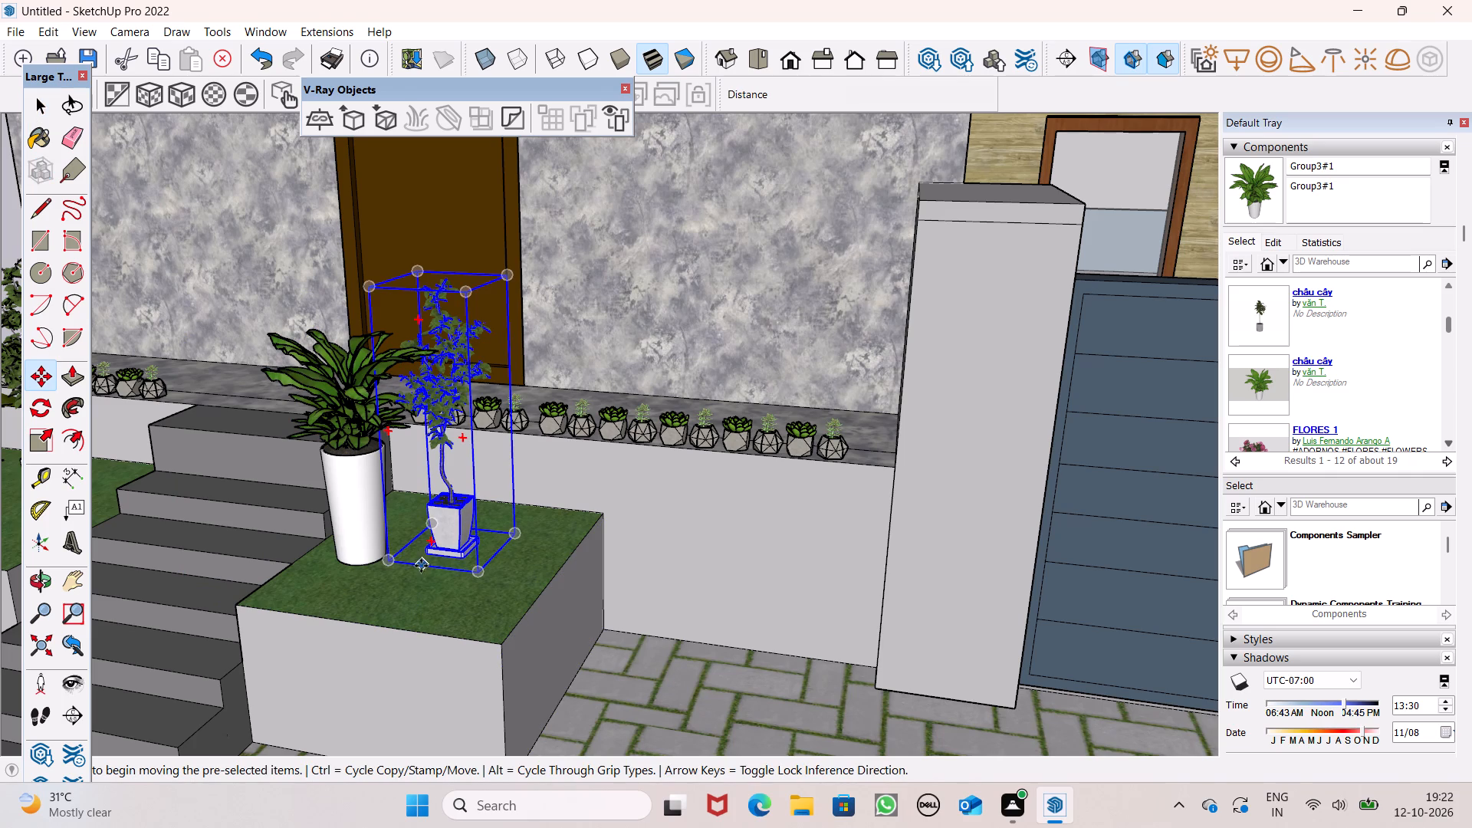
drag(481, 579, 521, 568)
click(397, 550)
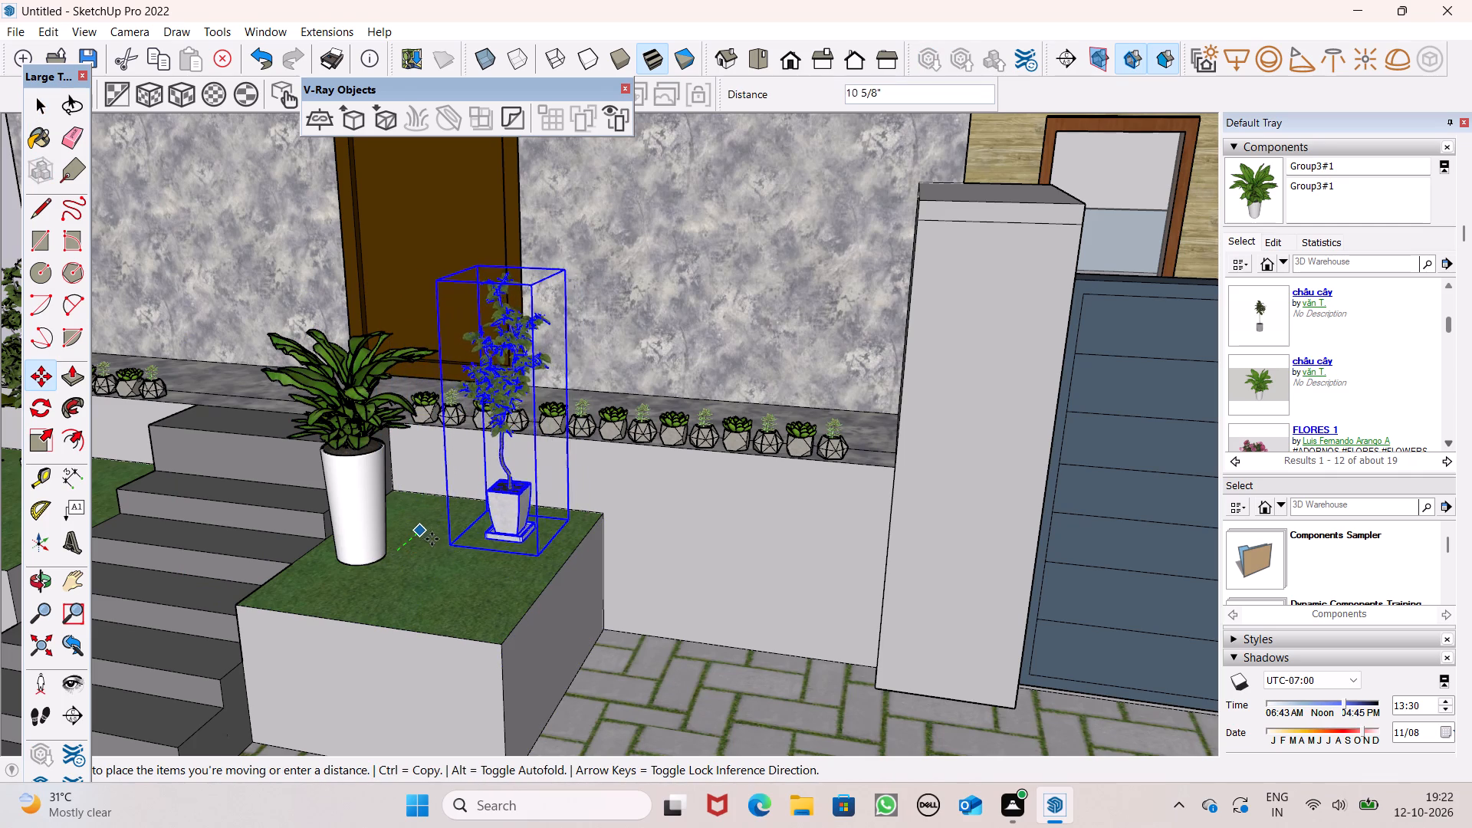
click(430, 539)
key(space)
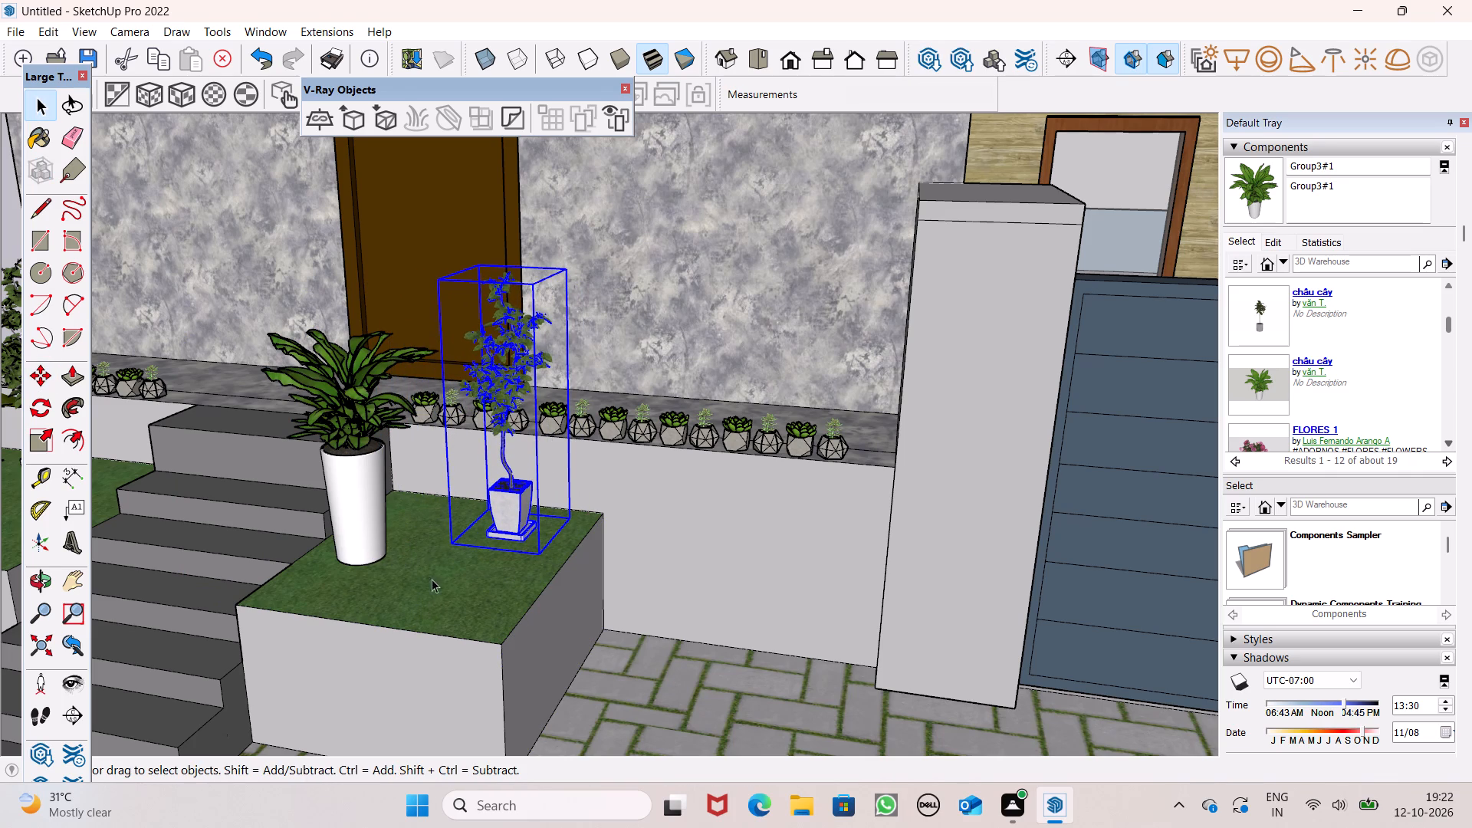
Nudge the white-pot plant slightly away from the steps so it stands on the grass, and deselect.
click(372, 551)
key(m)
key(Return)
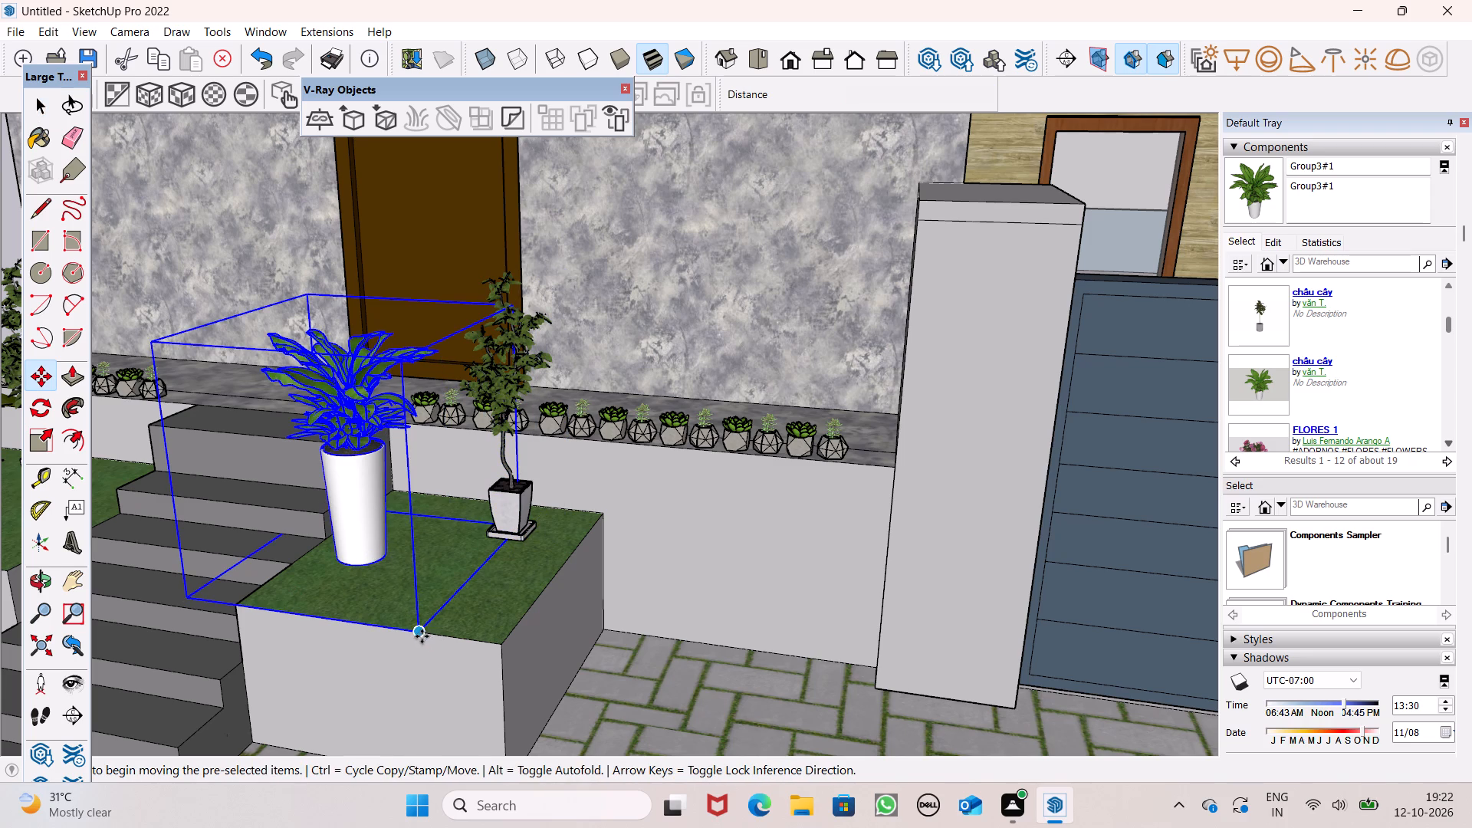
drag(421, 635, 450, 627)
key(space)
click(514, 600)
Nudge the slim potted tree slightly toward the front of the grass bed and deselect.
click(511, 514)
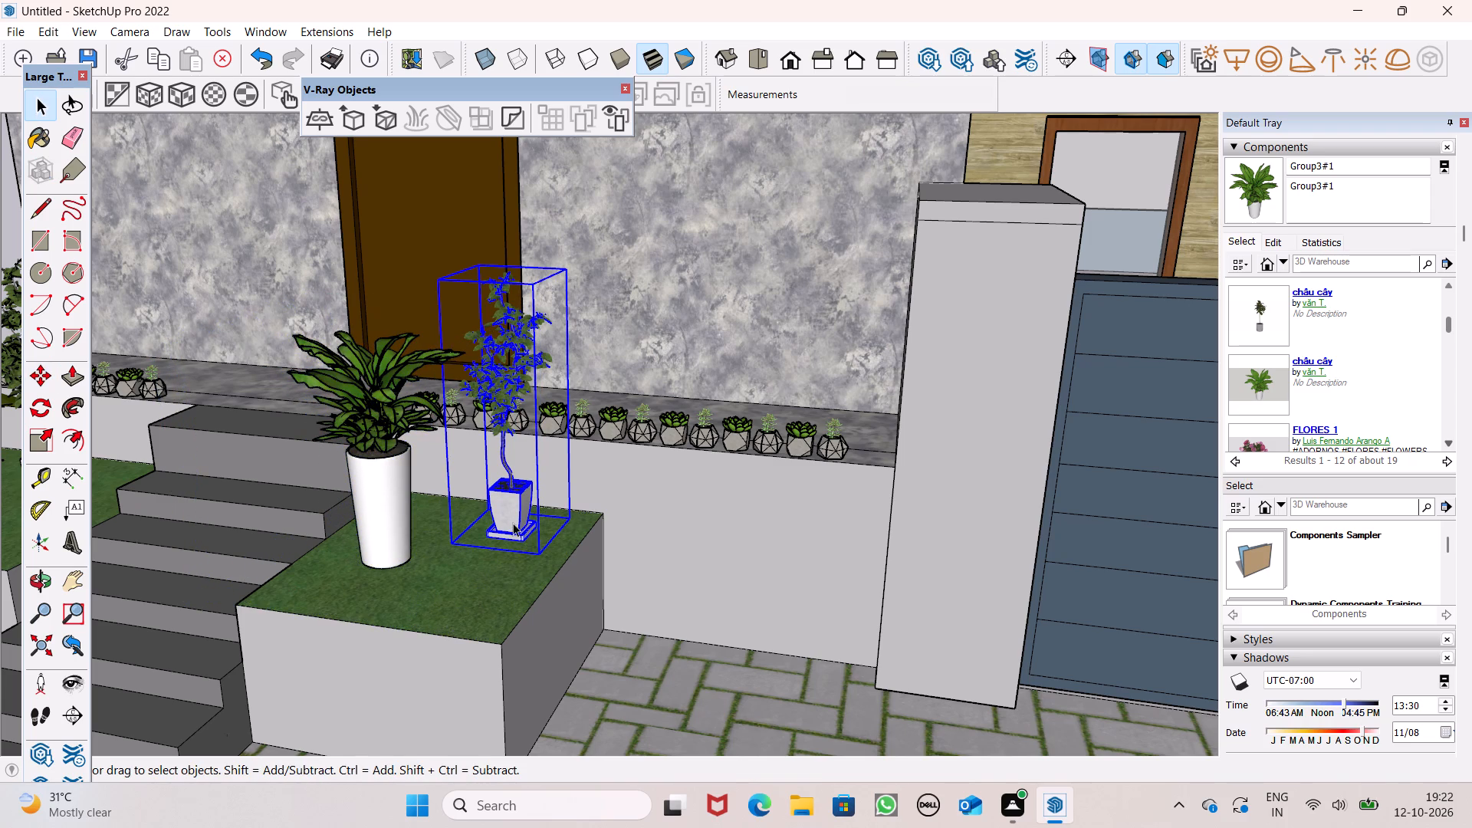
key(m)
key(Return)
drag(538, 556, 538, 562)
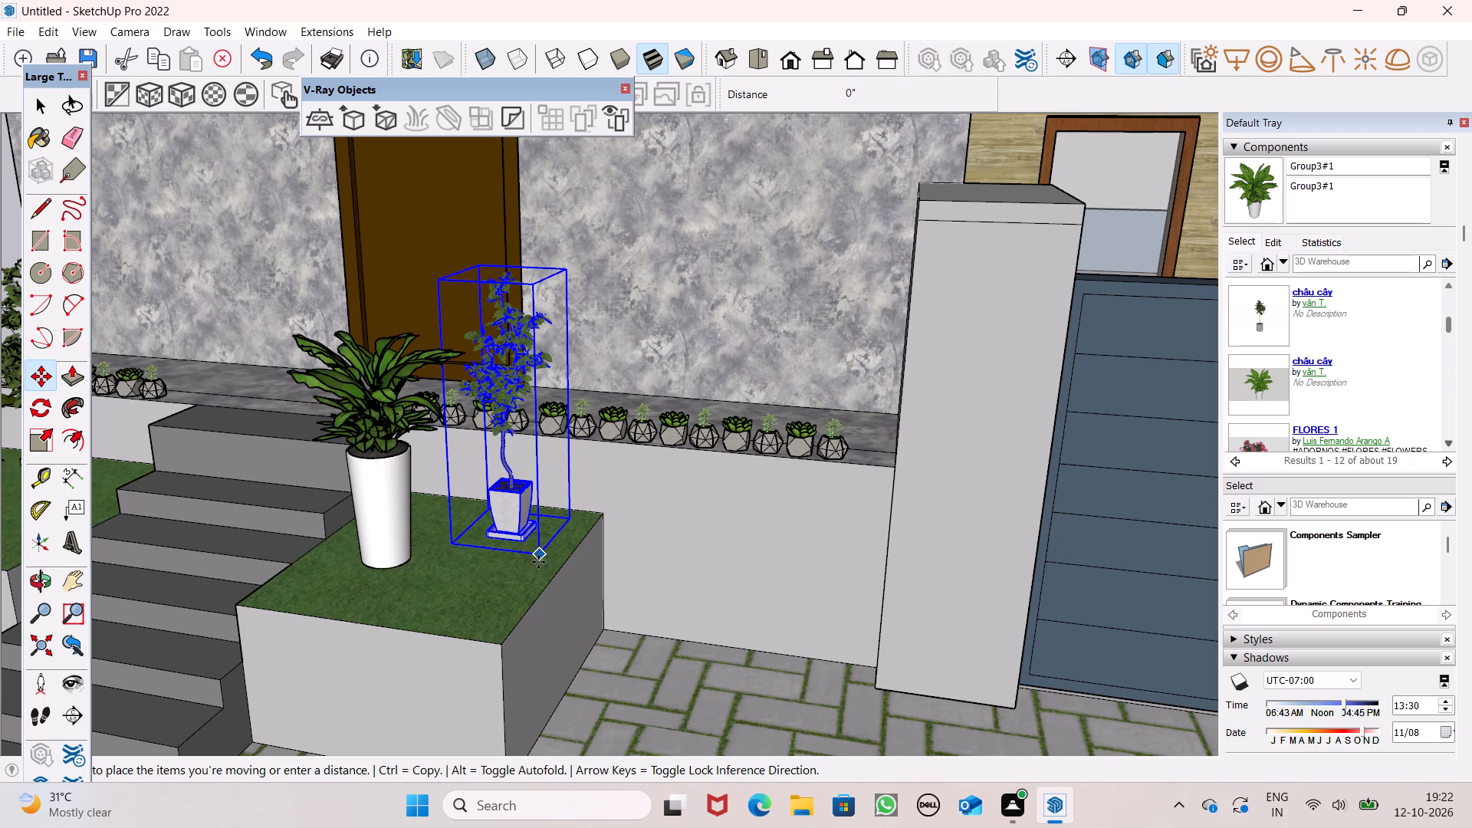
drag(538, 562, 532, 567)
key(space)
scroll(593, 403, down, 8)
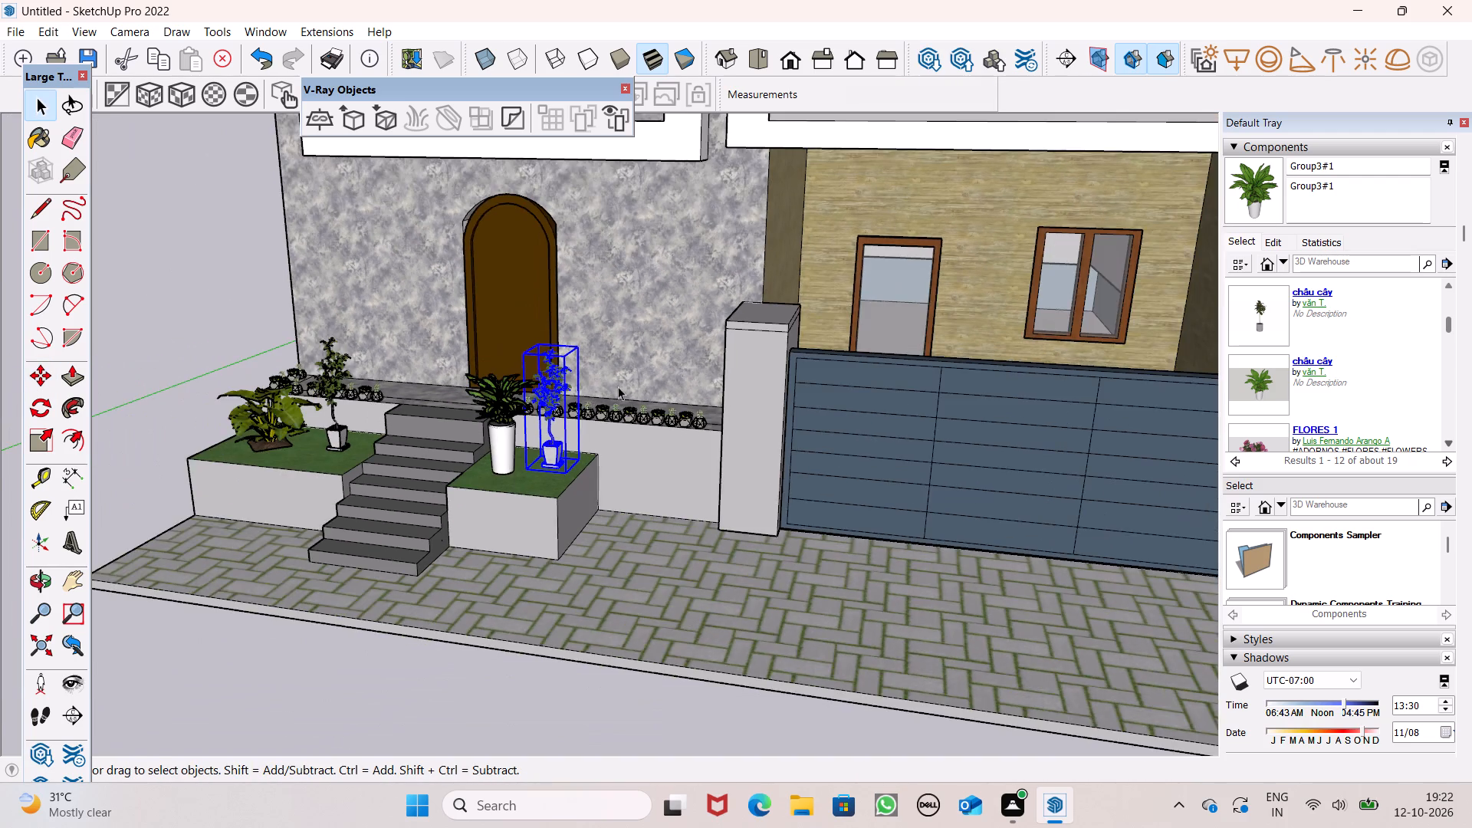
scroll(618, 386, down, 2)
click(177, 663)
scroll(332, 380, down, 6)
middle_drag(419, 498, 557, 491)
scroll(558, 491, down, 6)
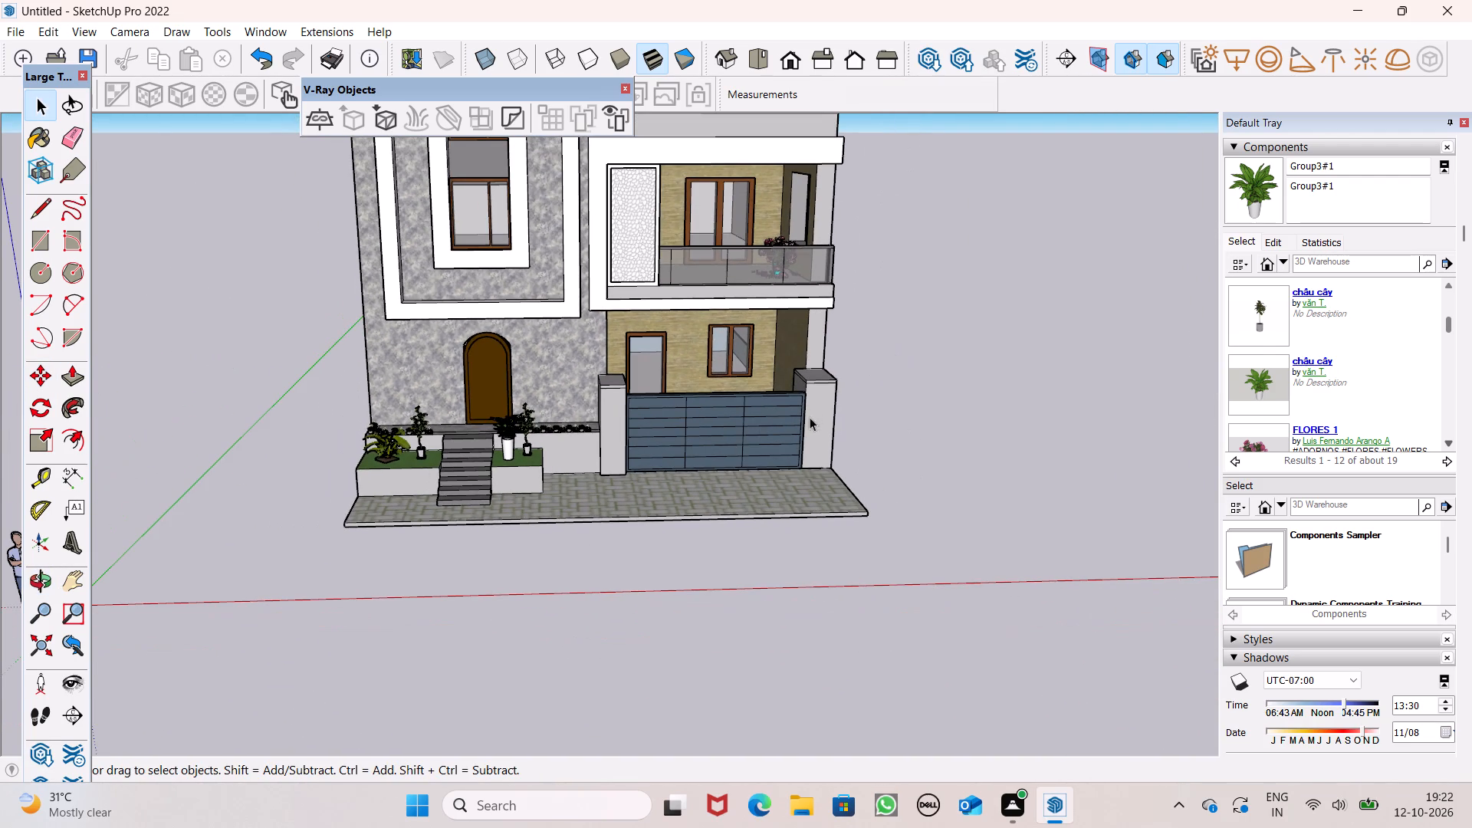
scroll(722, 524, down, 2)
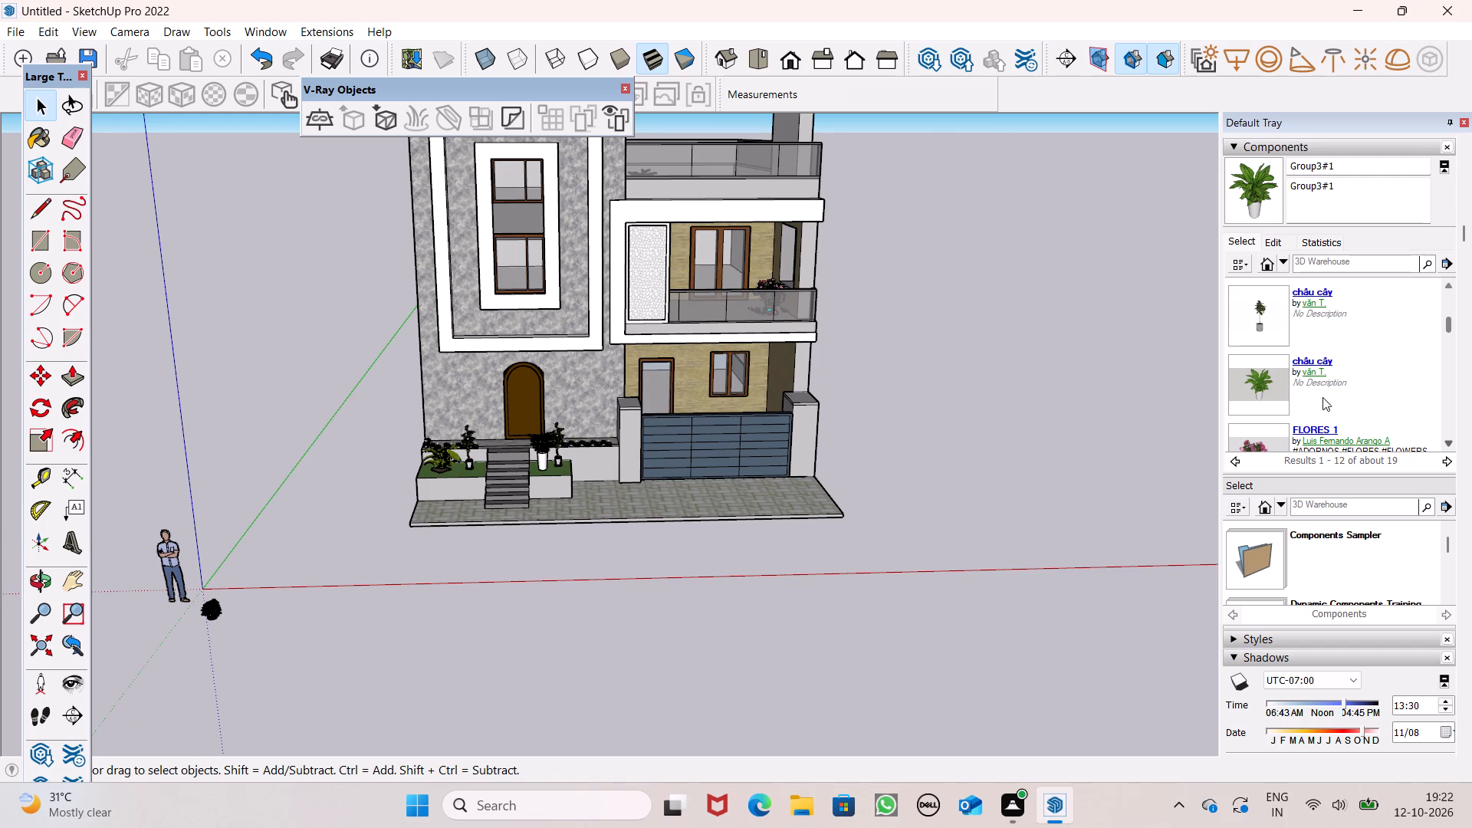
Check the planted entrance, balcony and plain side wall of the house from several angles, and browse further plant models.
scroll(1322, 397, down, 4)
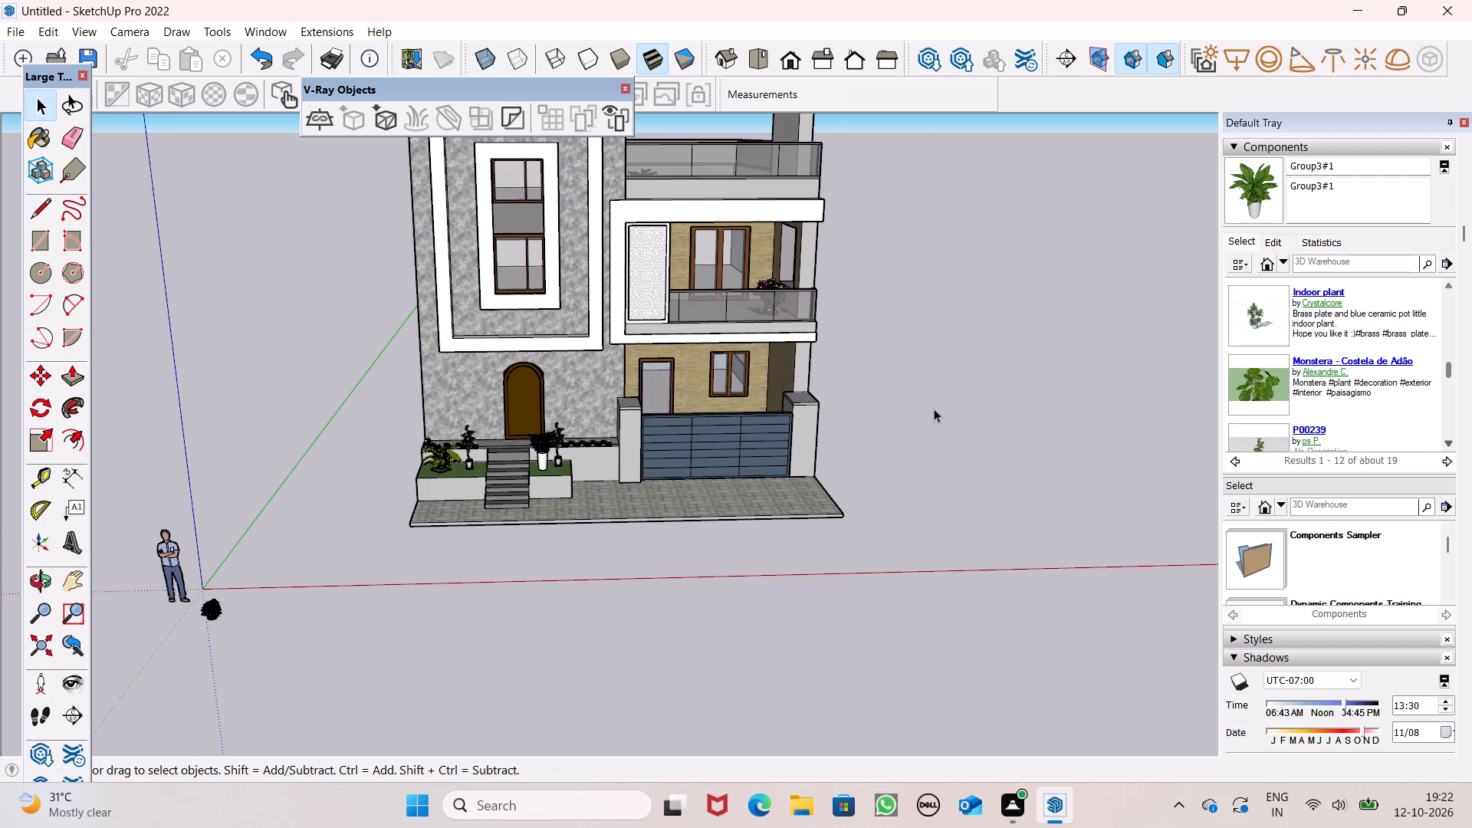
scroll(780, 501, up, 2)
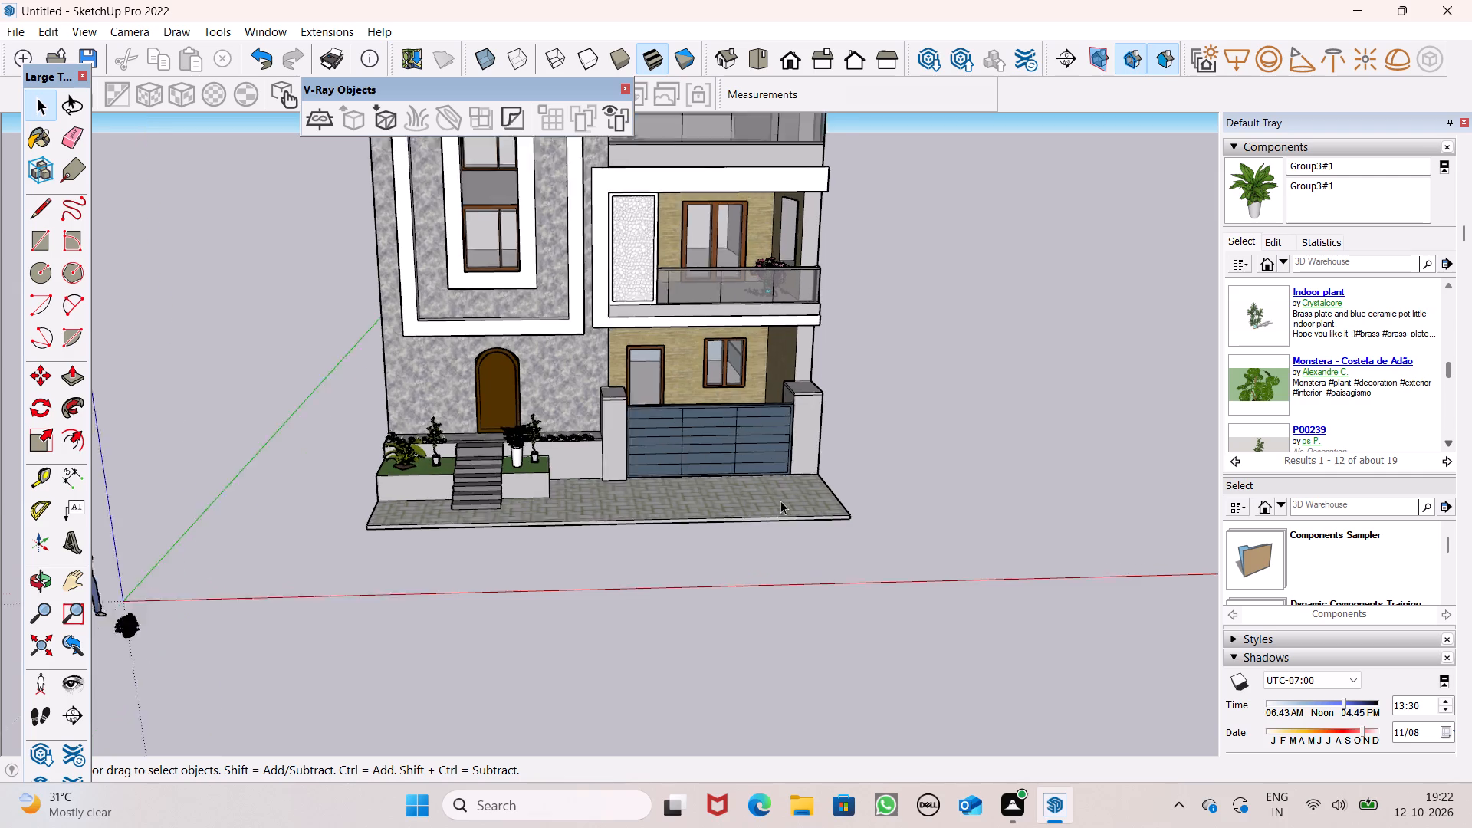
scroll(780, 501, up, 4)
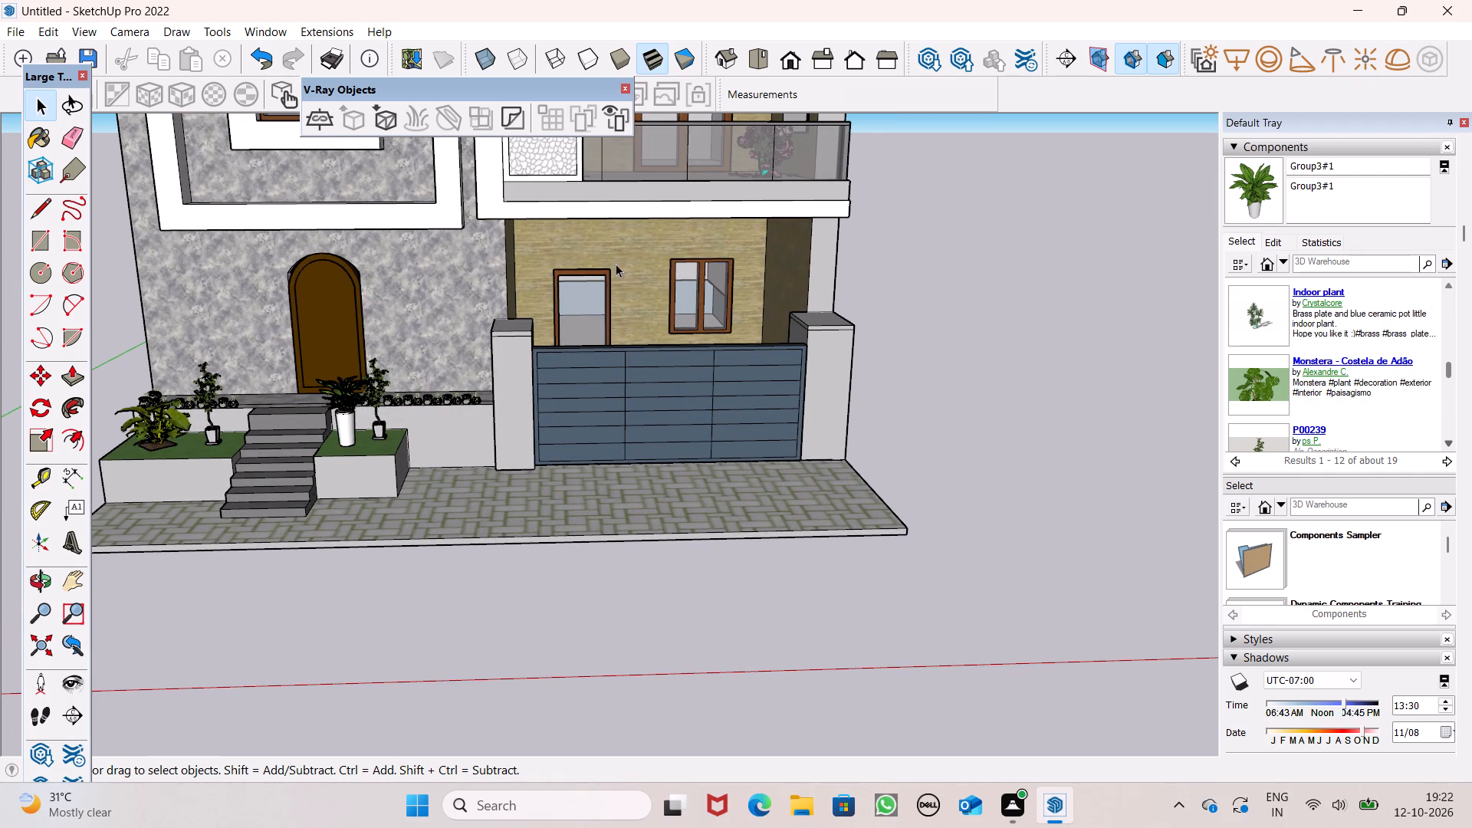
scroll(622, 294, down, 1)
scroll(836, 399, down, 5)
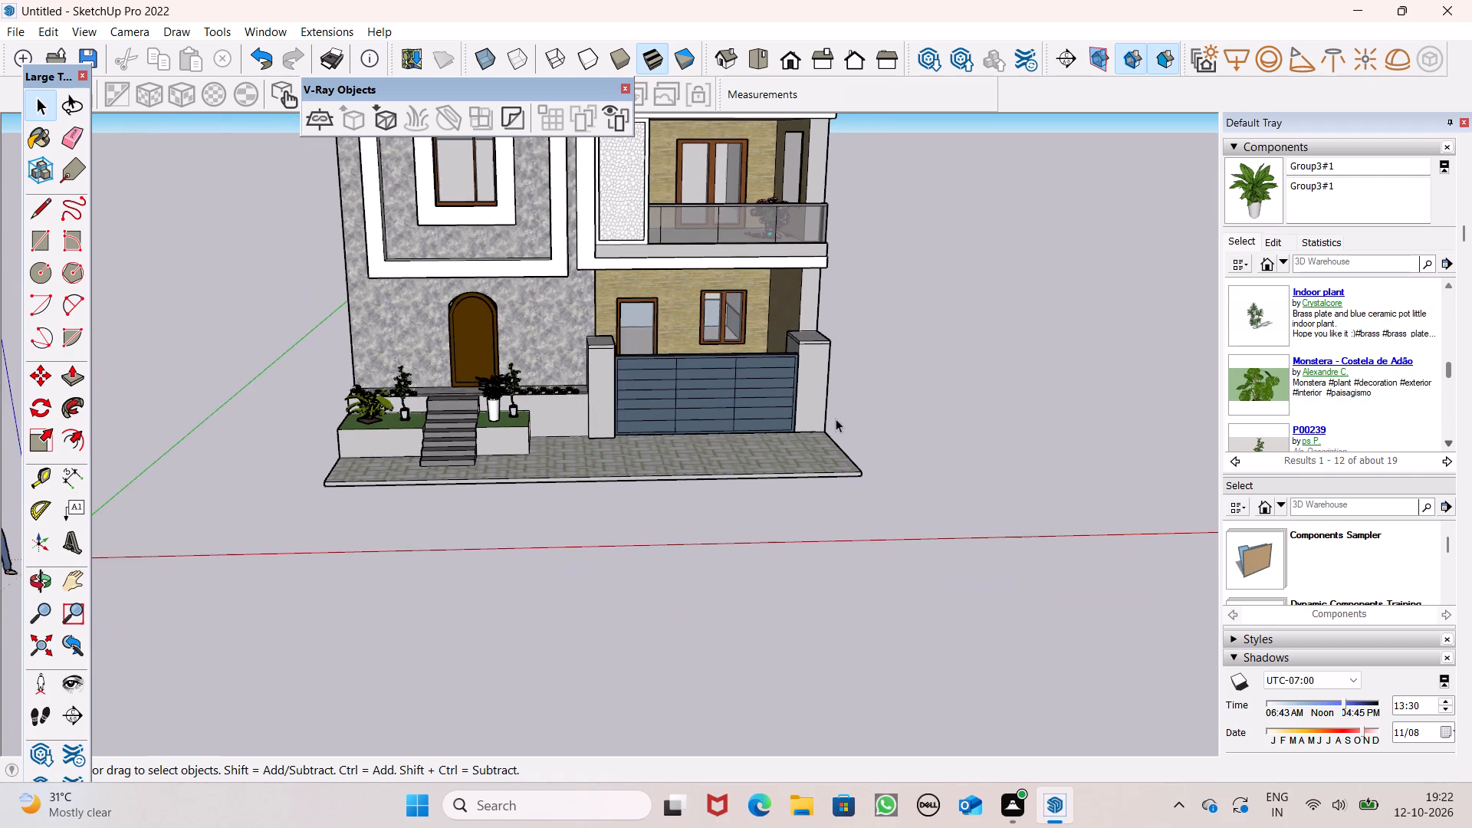
scroll(835, 417, down, 3)
middle_drag(785, 477, 776, 491)
scroll(784, 462, down, 1)
middle_drag(813, 472, 722, 524)
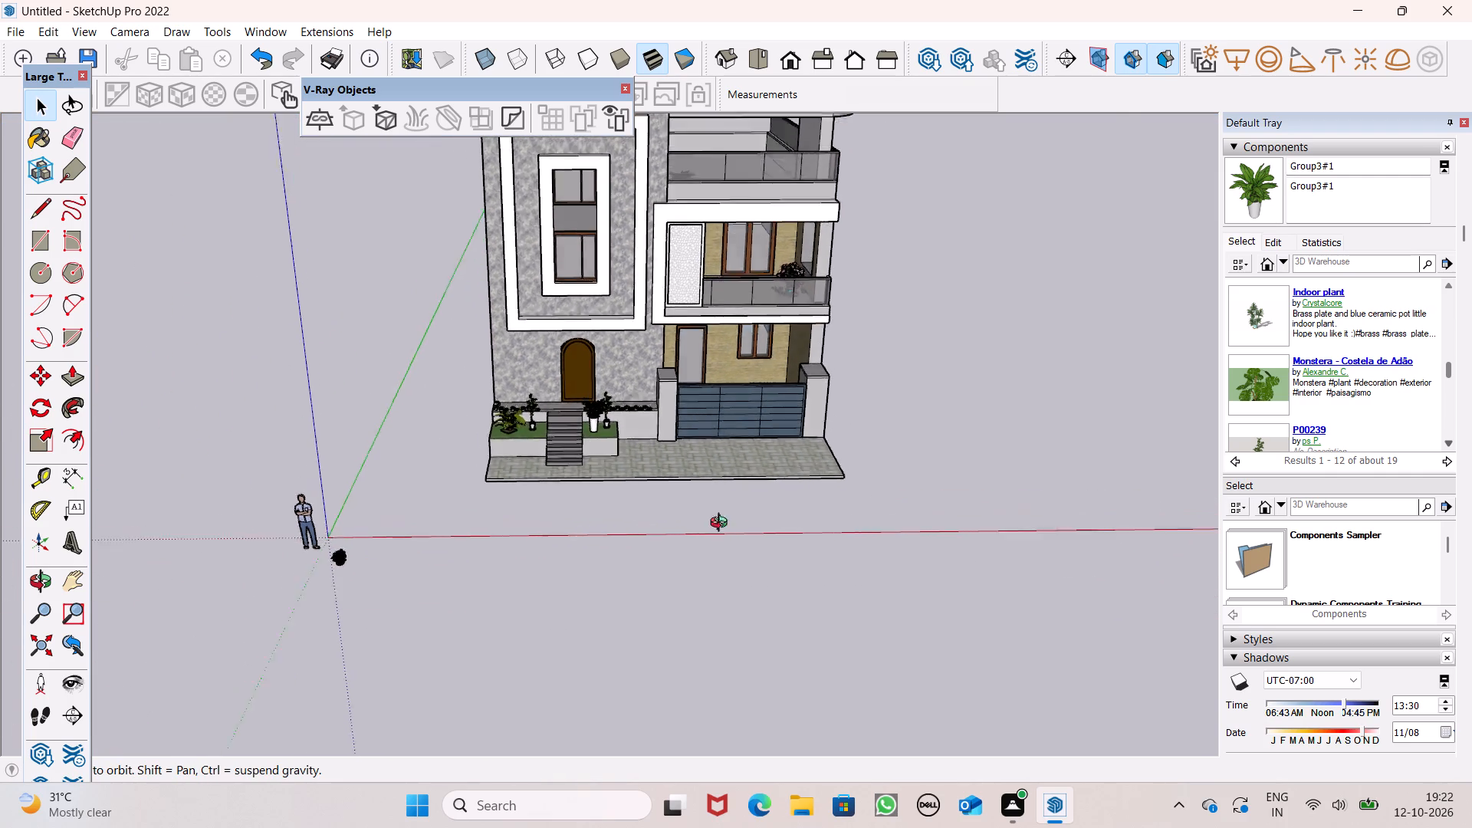
middle_drag(722, 524, 1073, 357)
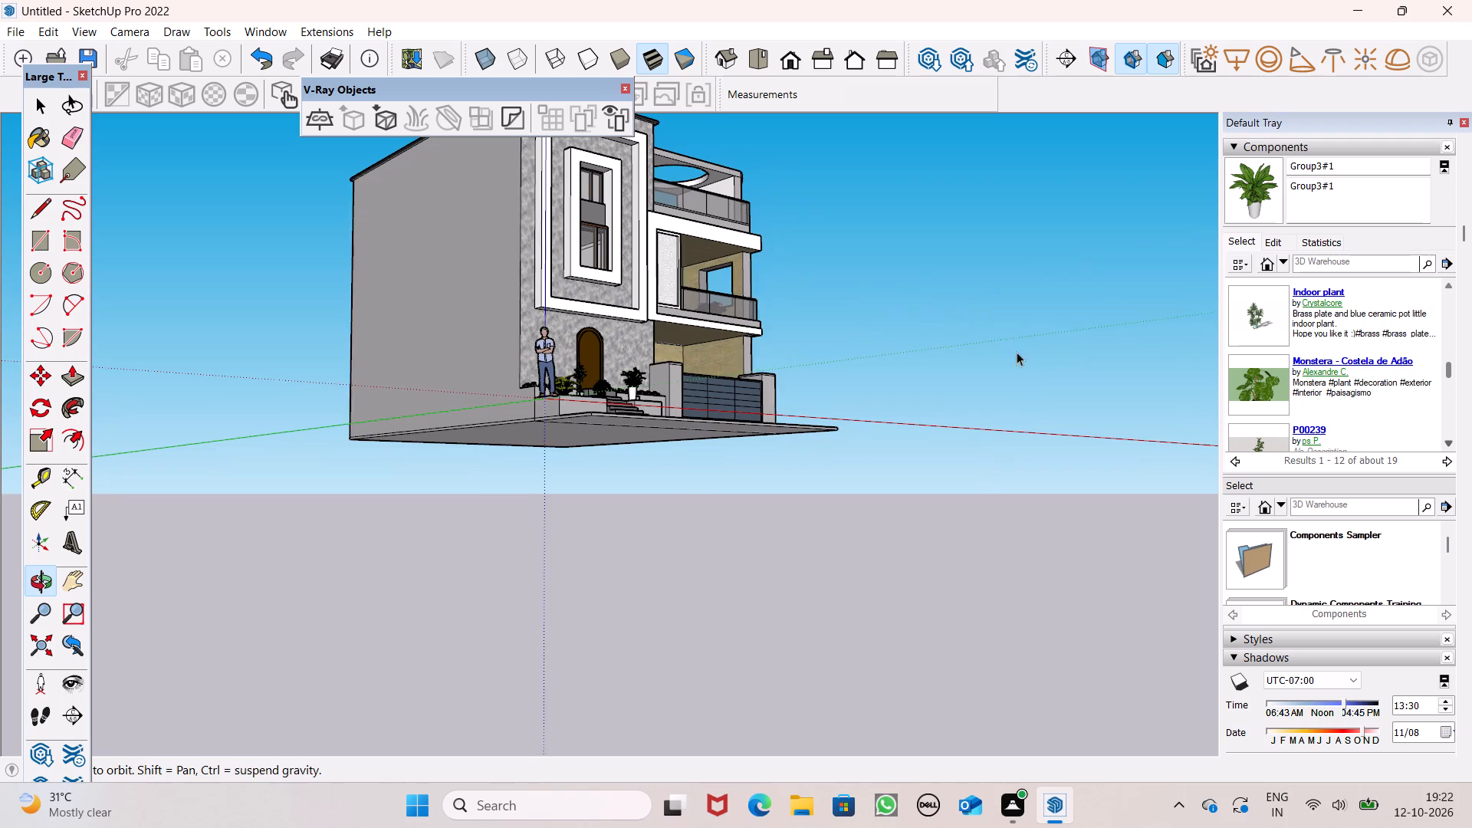
scroll(913, 344, down, 3)
scroll(787, 225, up, 17)
middle_drag(765, 287, 591, 369)
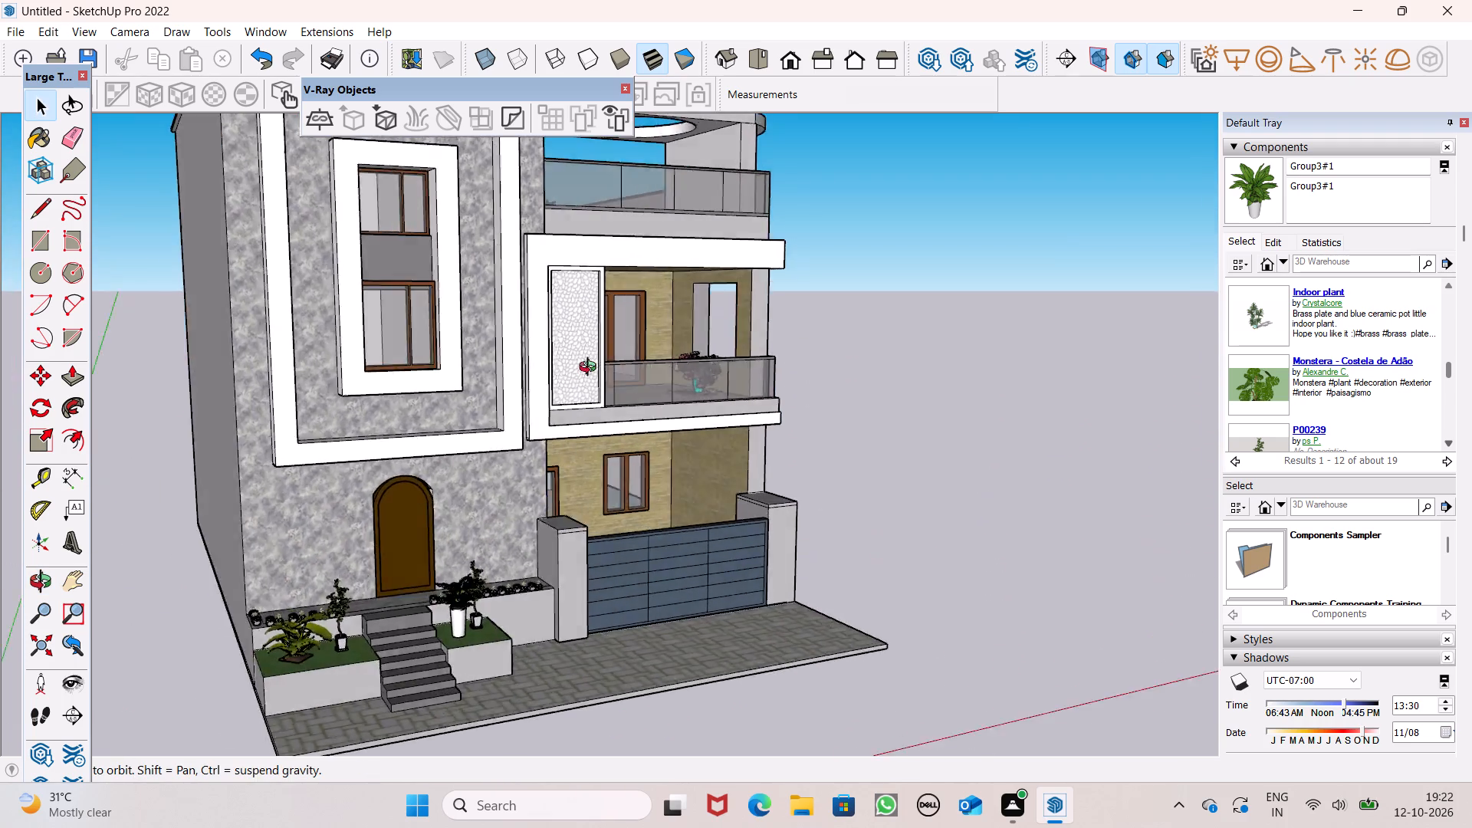
middle_drag(591, 369, 16, 342)
scroll(63, 348, up, 1)
scroll(429, 291, down, 3)
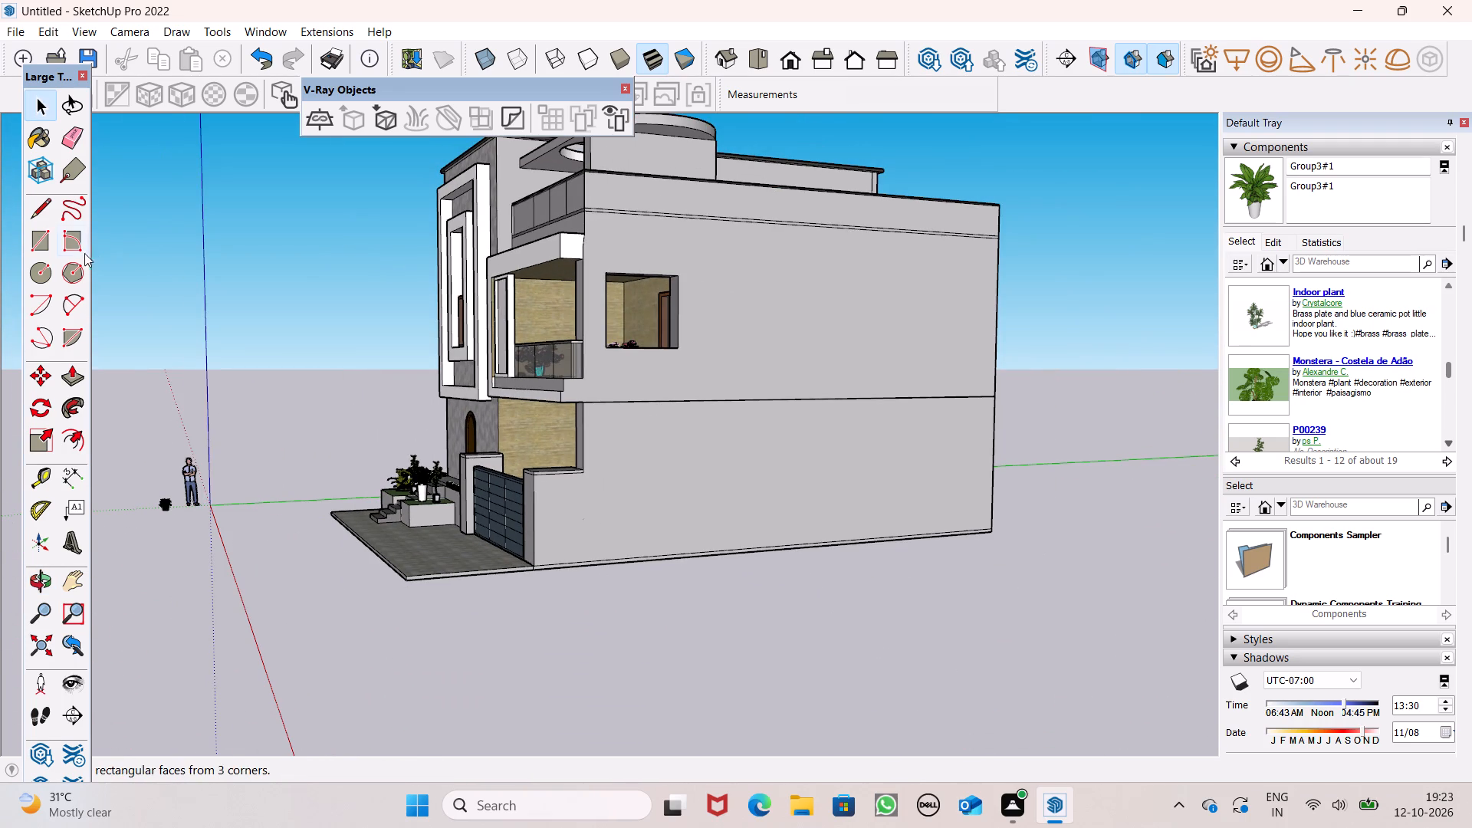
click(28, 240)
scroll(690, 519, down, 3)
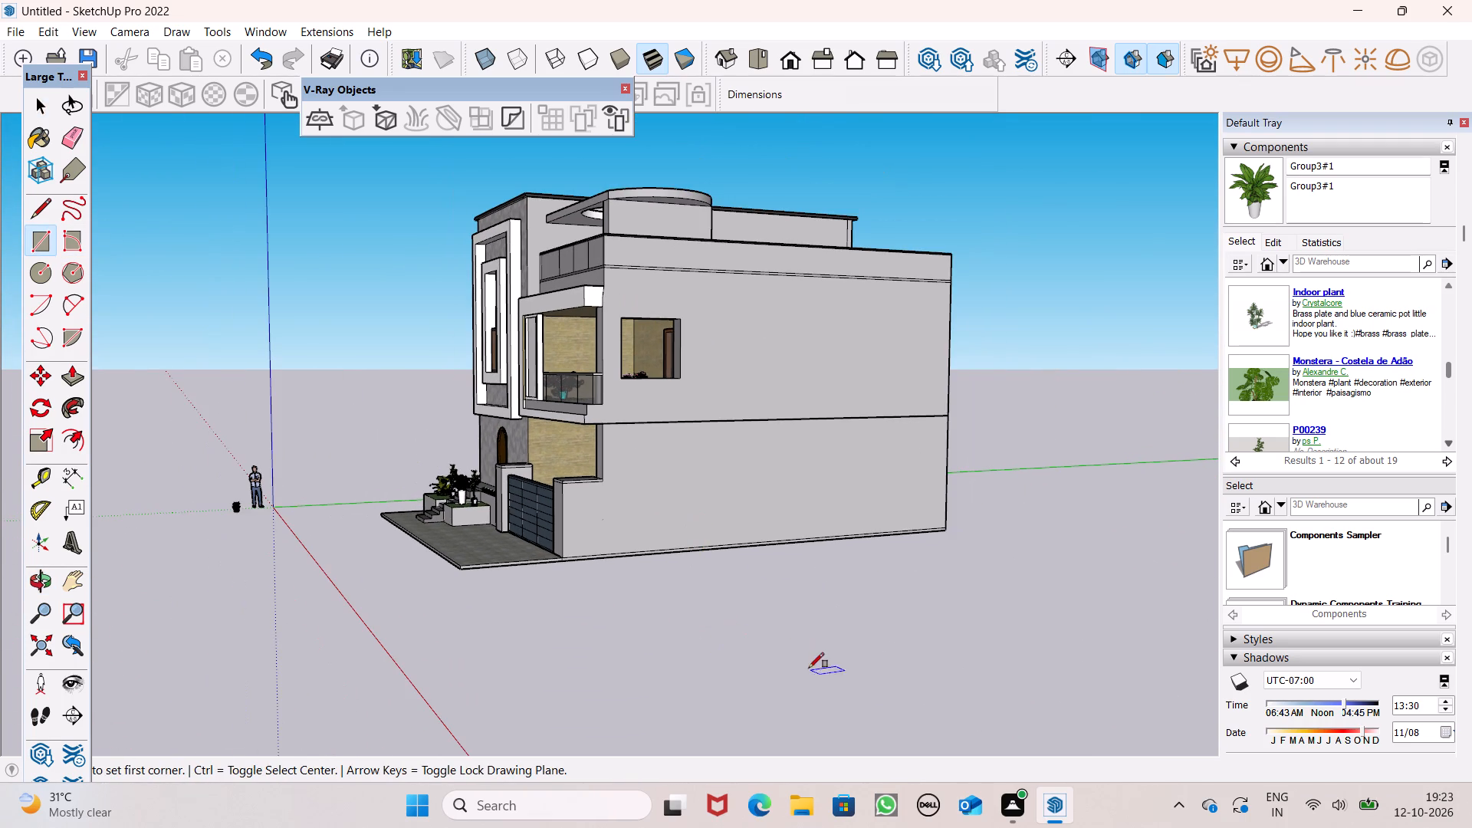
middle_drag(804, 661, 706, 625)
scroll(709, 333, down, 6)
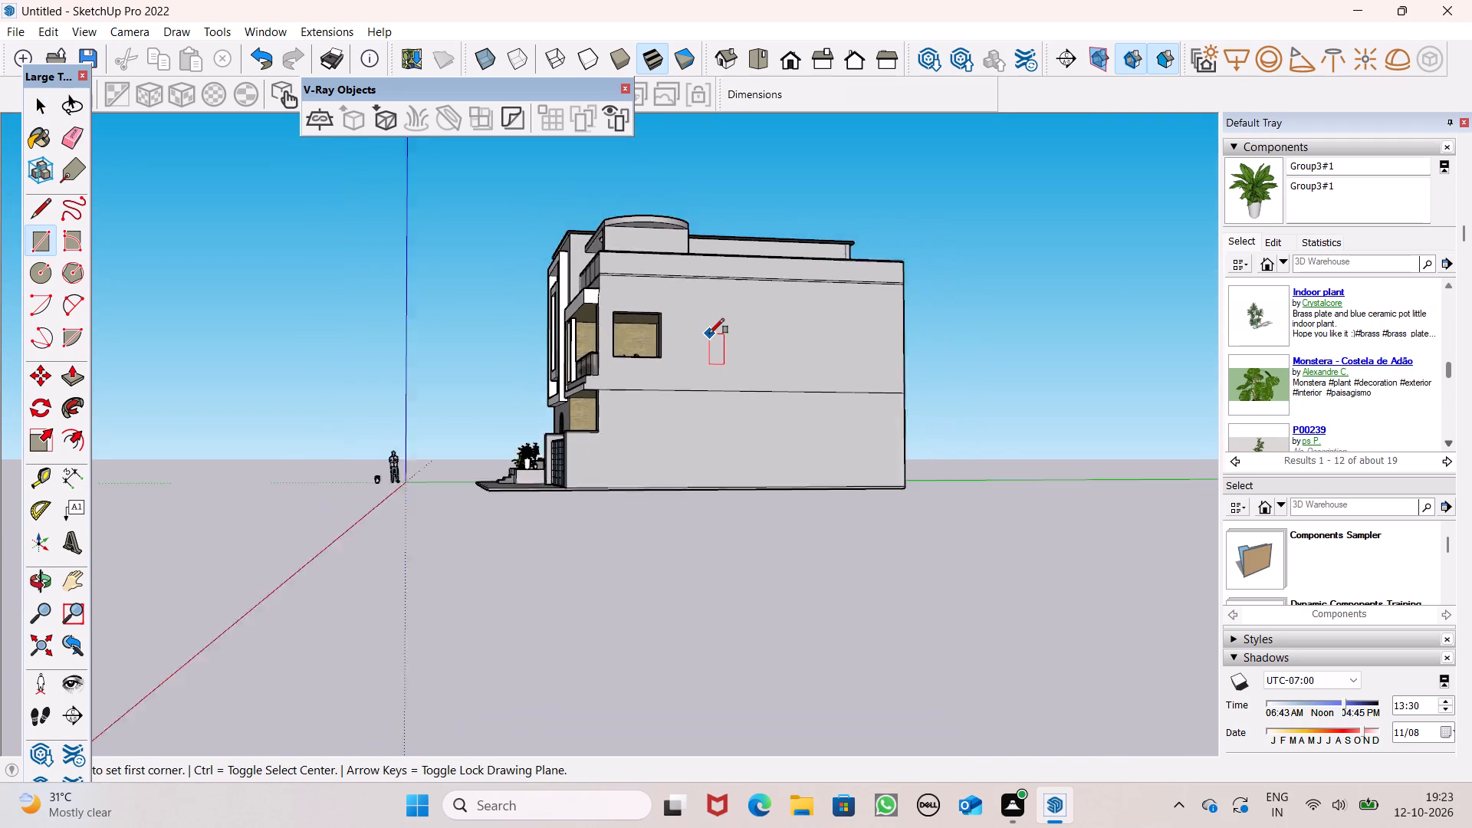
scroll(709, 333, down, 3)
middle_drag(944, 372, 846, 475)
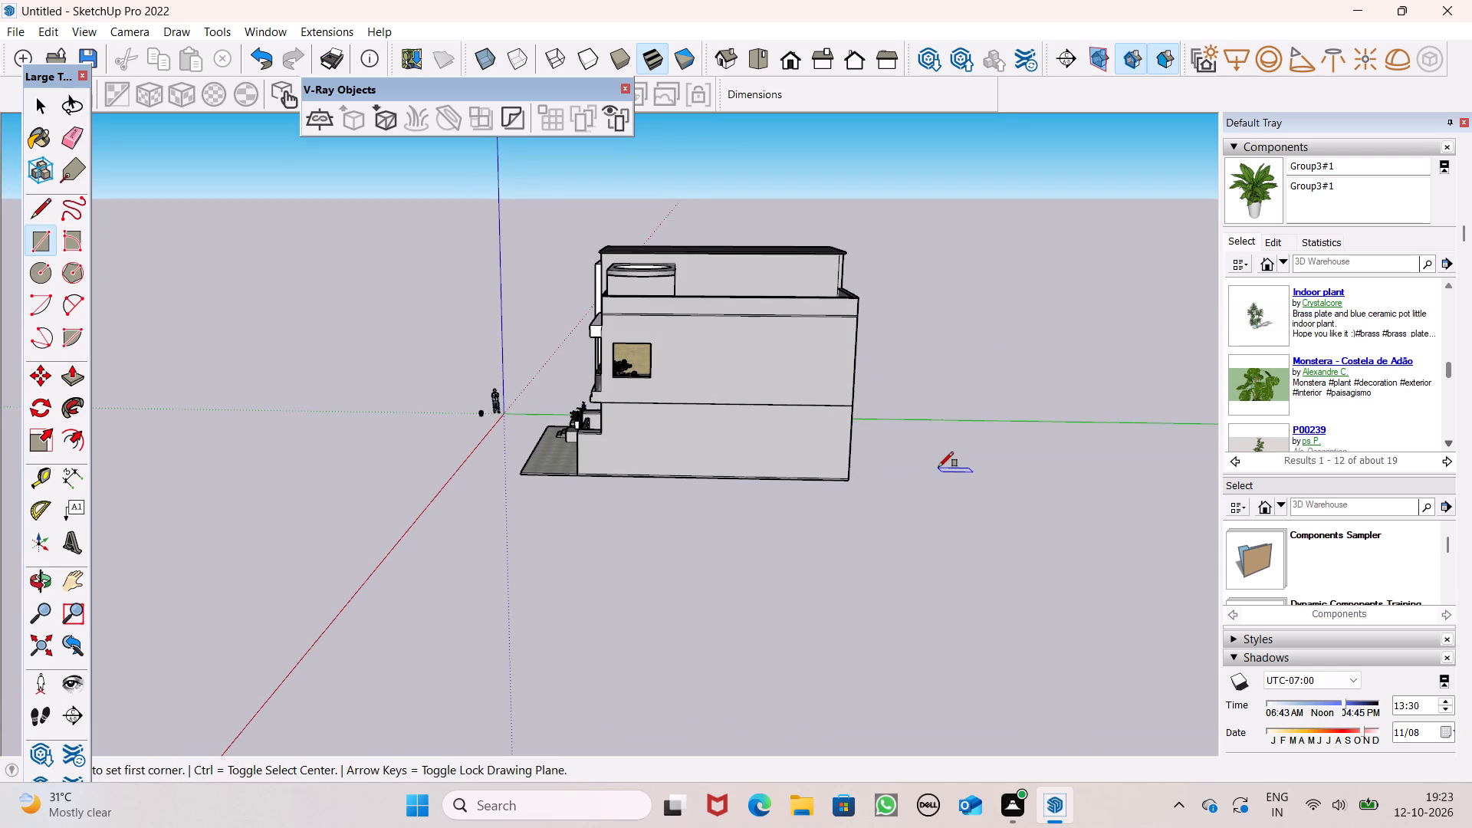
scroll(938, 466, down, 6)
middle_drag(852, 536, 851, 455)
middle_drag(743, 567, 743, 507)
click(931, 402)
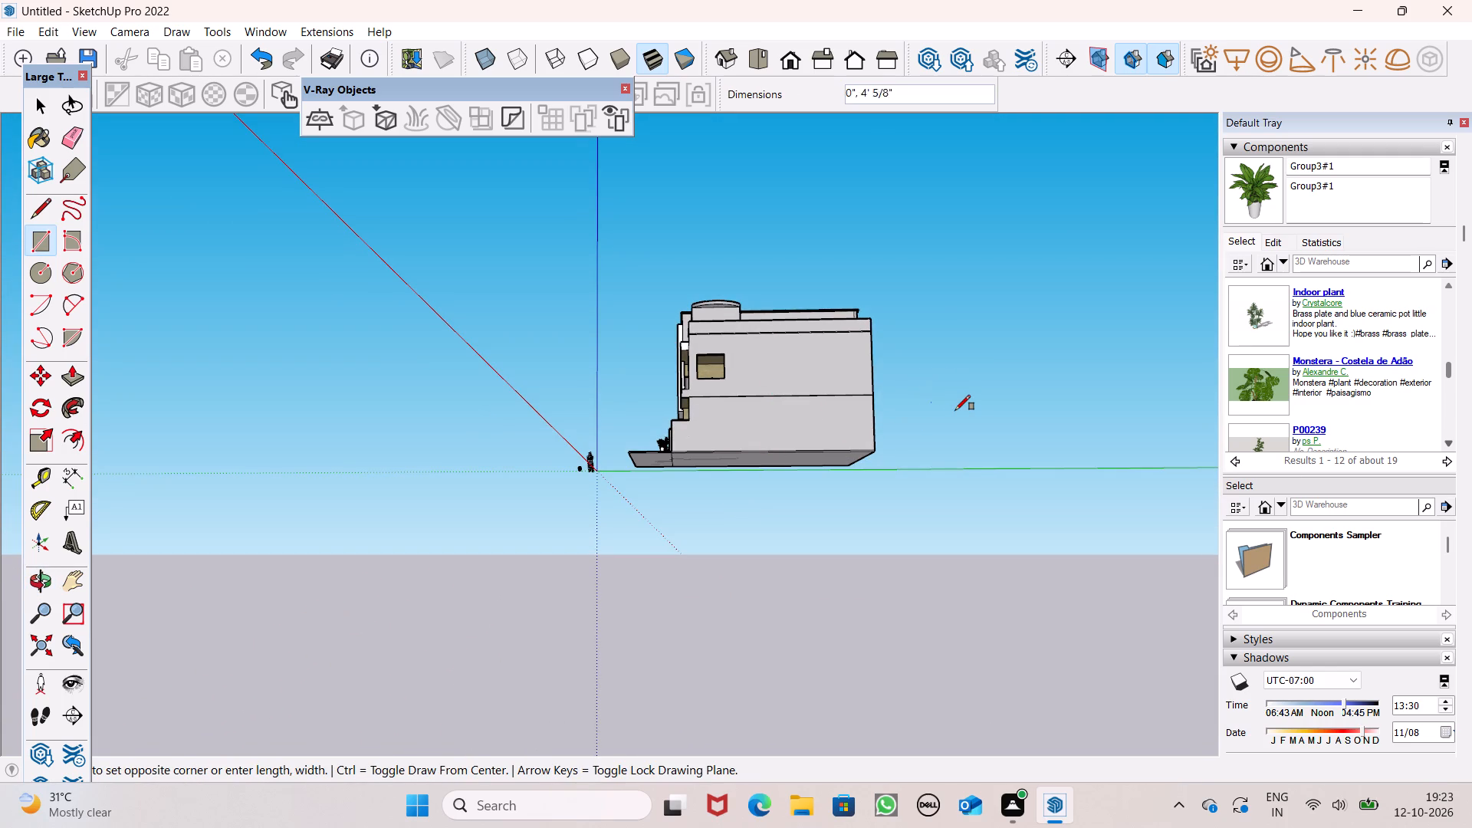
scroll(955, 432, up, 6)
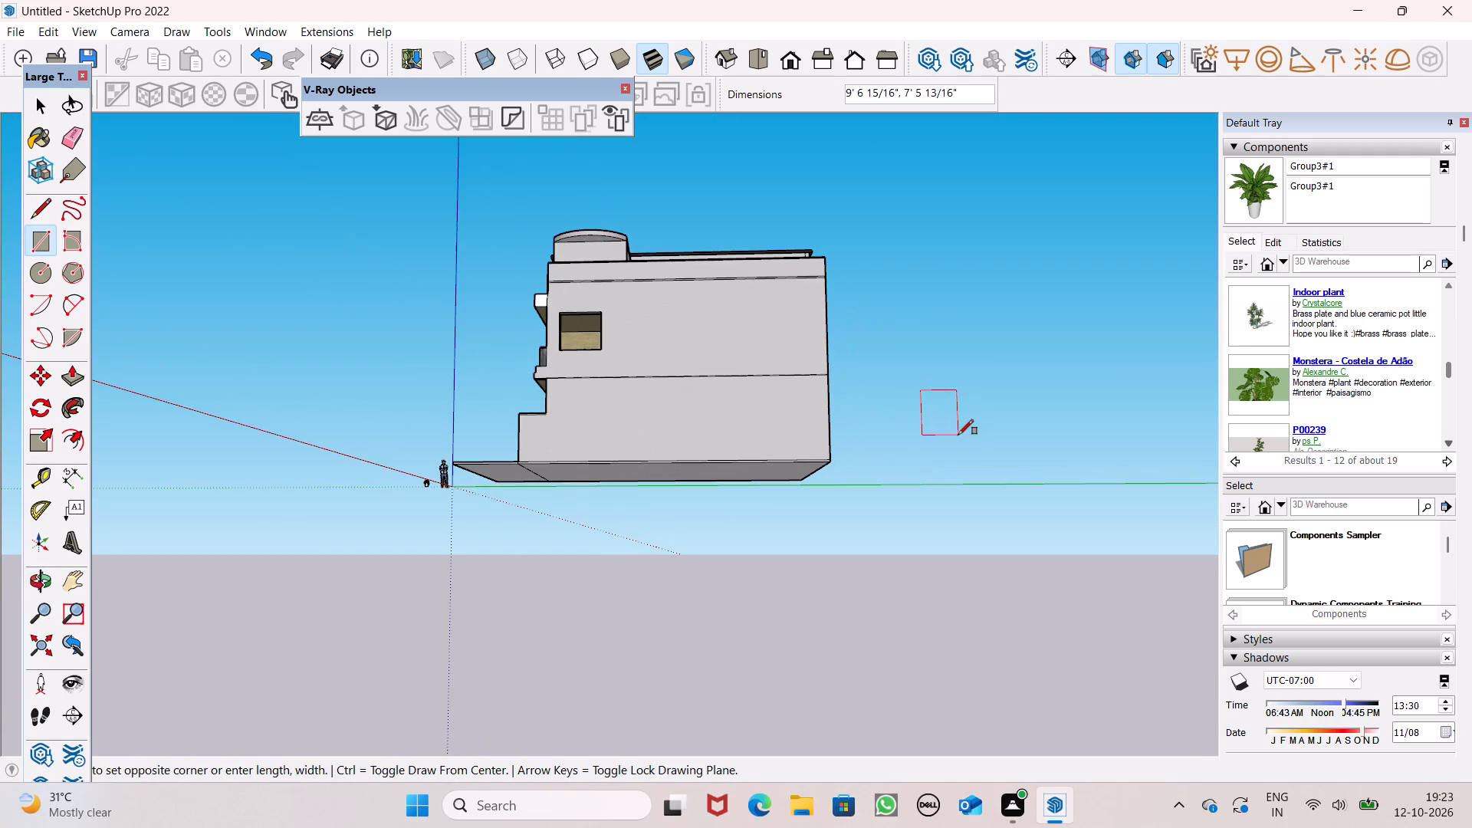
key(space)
Draw a roughly square rectangle on the upper floor of the plain side wall, toward the rear from the existing opening.
scroll(934, 302, down, 9)
scroll(928, 345, up, 1)
scroll(928, 353, down, 3)
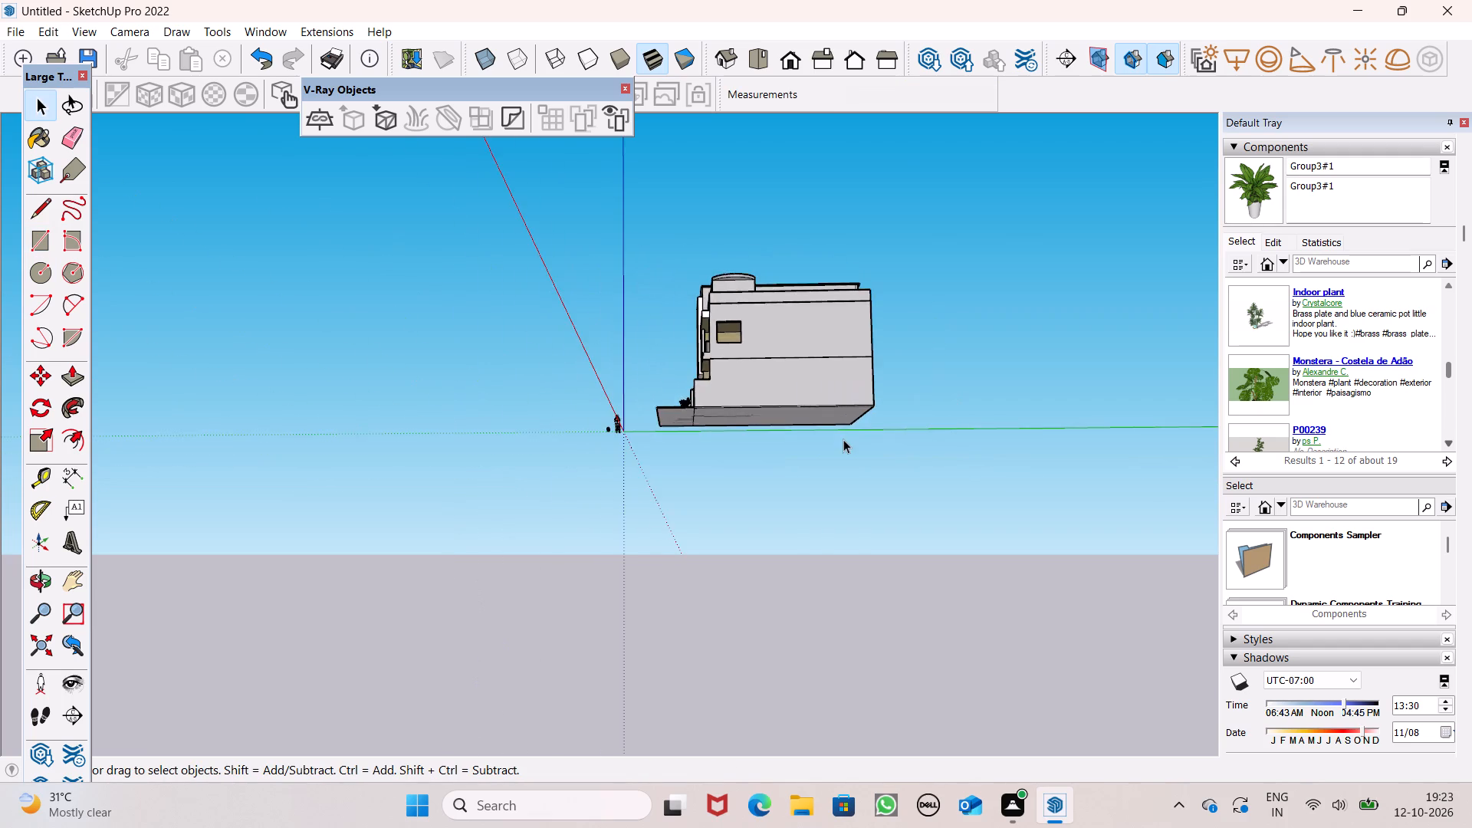
middle_drag(843, 439, 807, 537)
middle_drag(708, 585, 717, 540)
scroll(717, 540, up, 1)
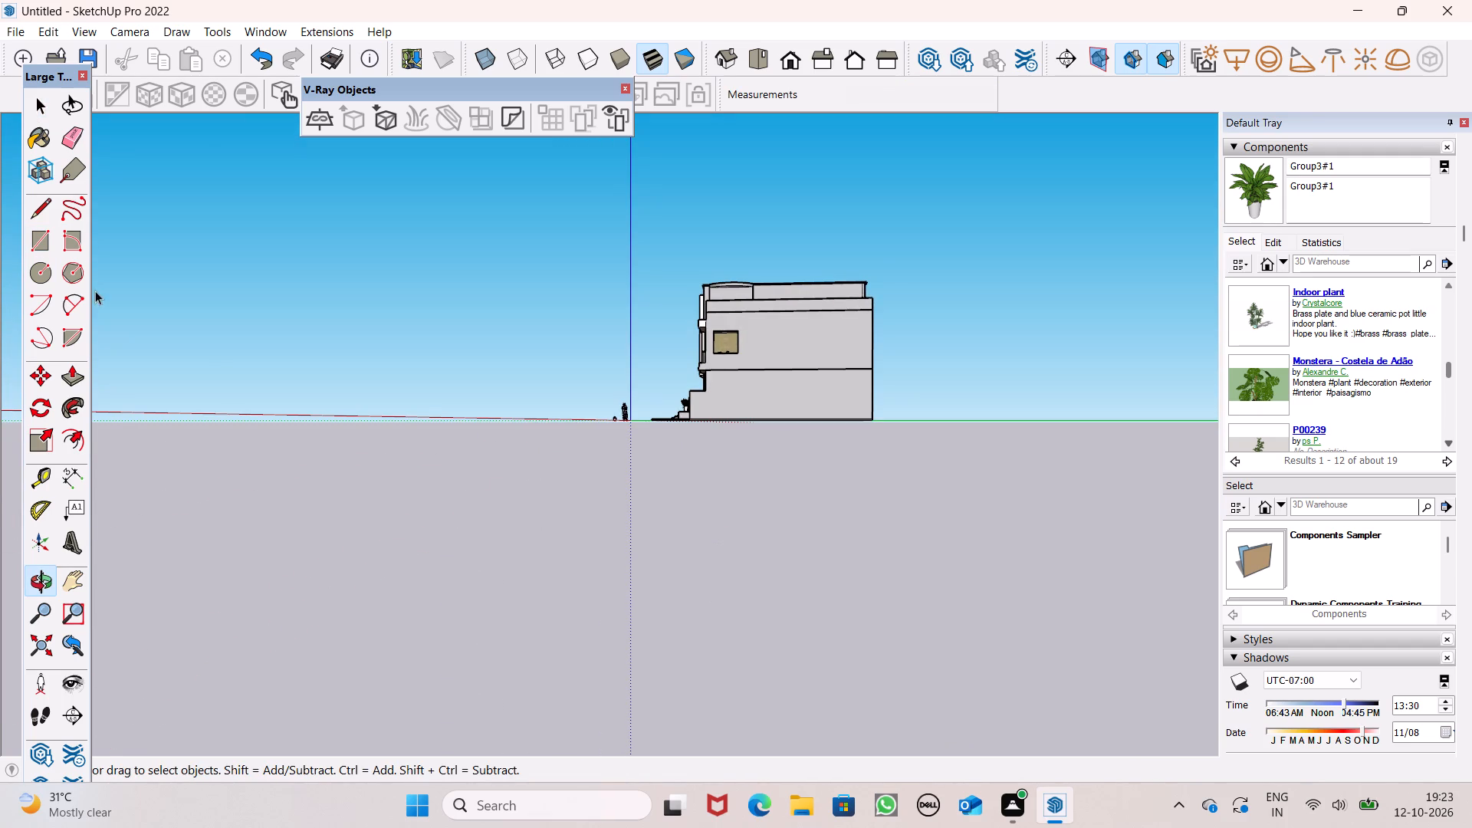
click(37, 251)
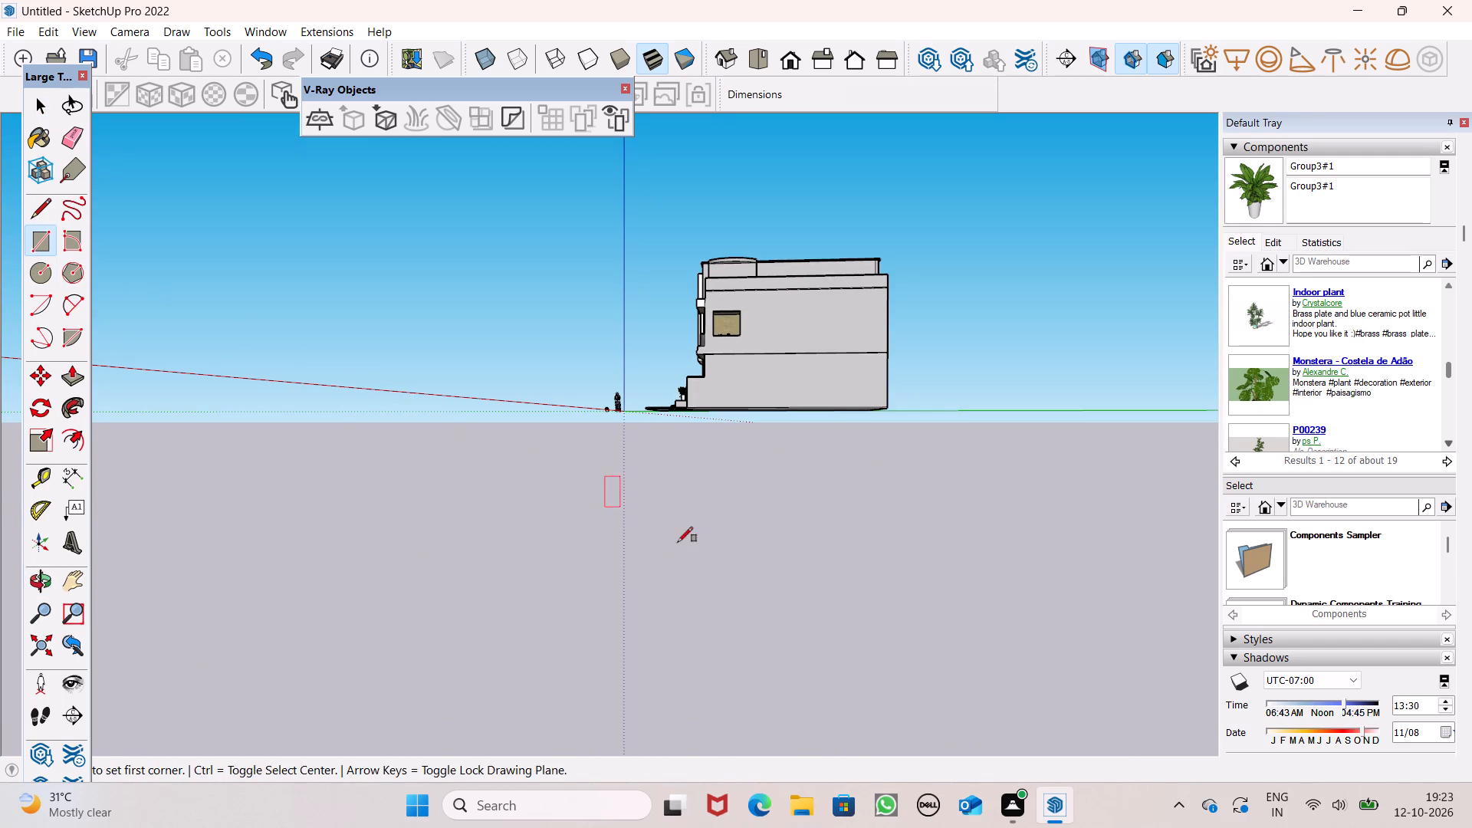
middle_drag(706, 546, 708, 527)
scroll(708, 527, up, 1)
scroll(783, 375, down, 2)
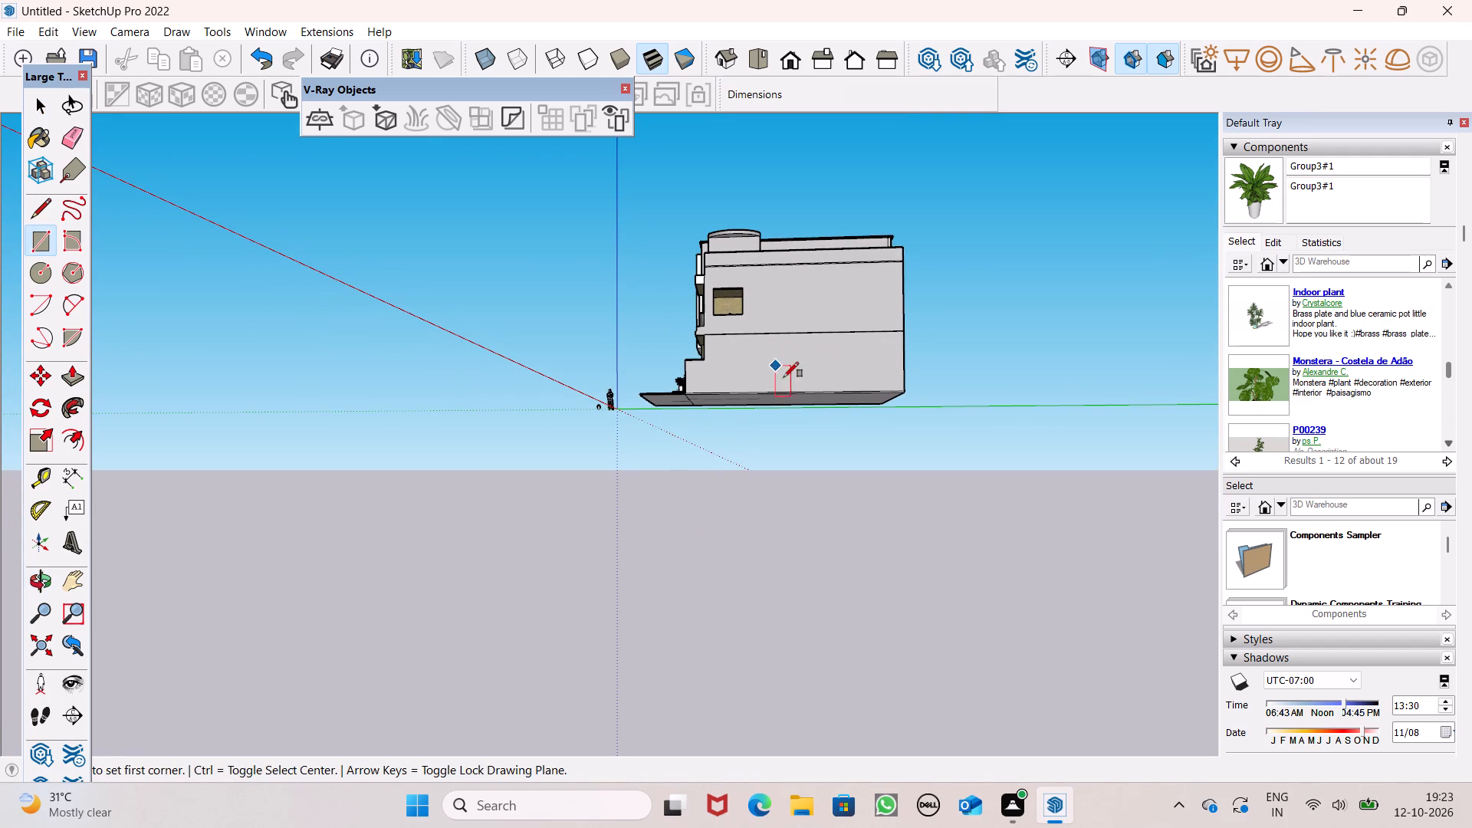
scroll(784, 377, down, 1)
middle_drag(787, 385, 807, 474)
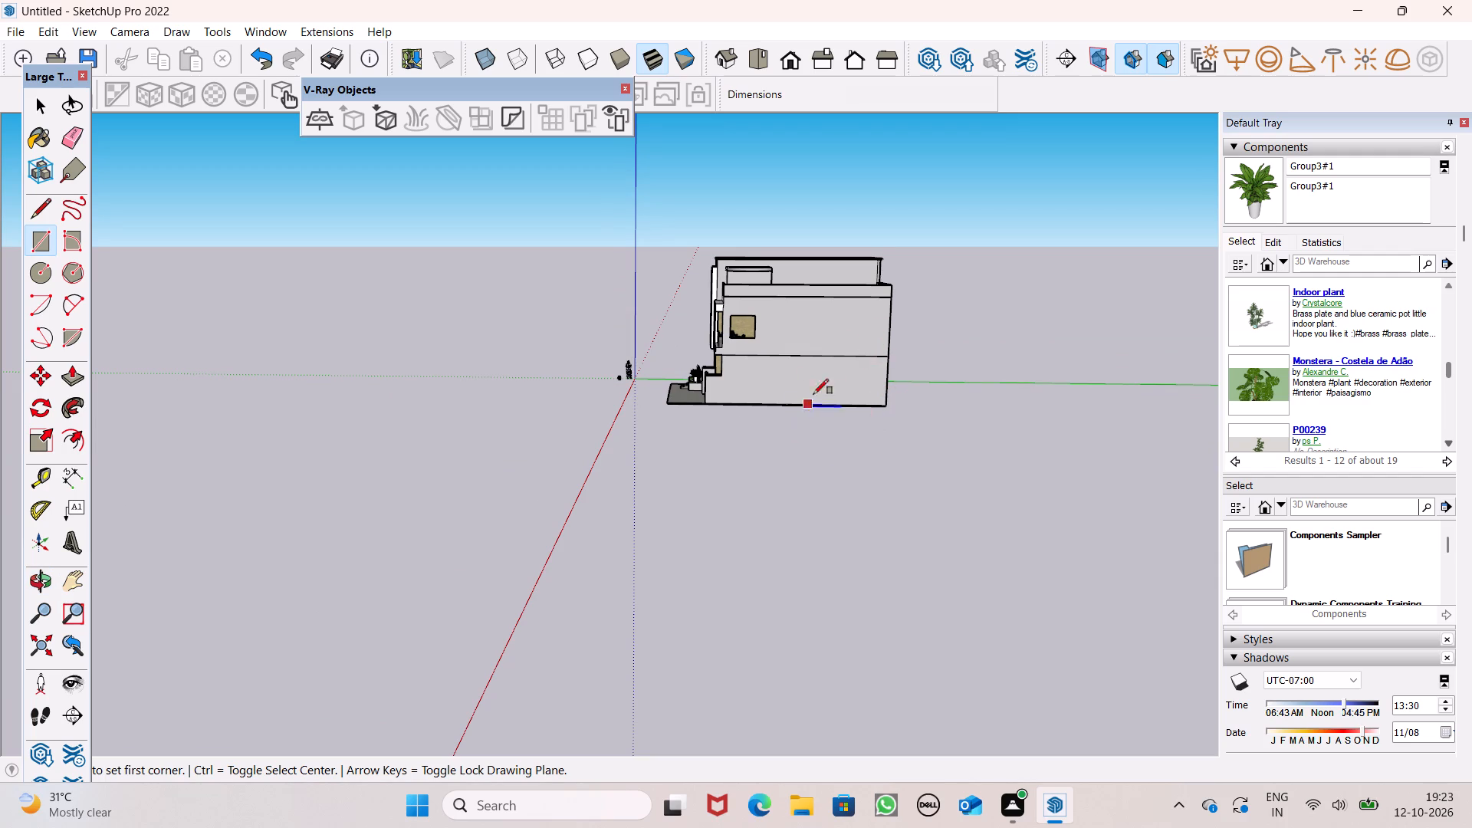
scroll(820, 374, down, 6)
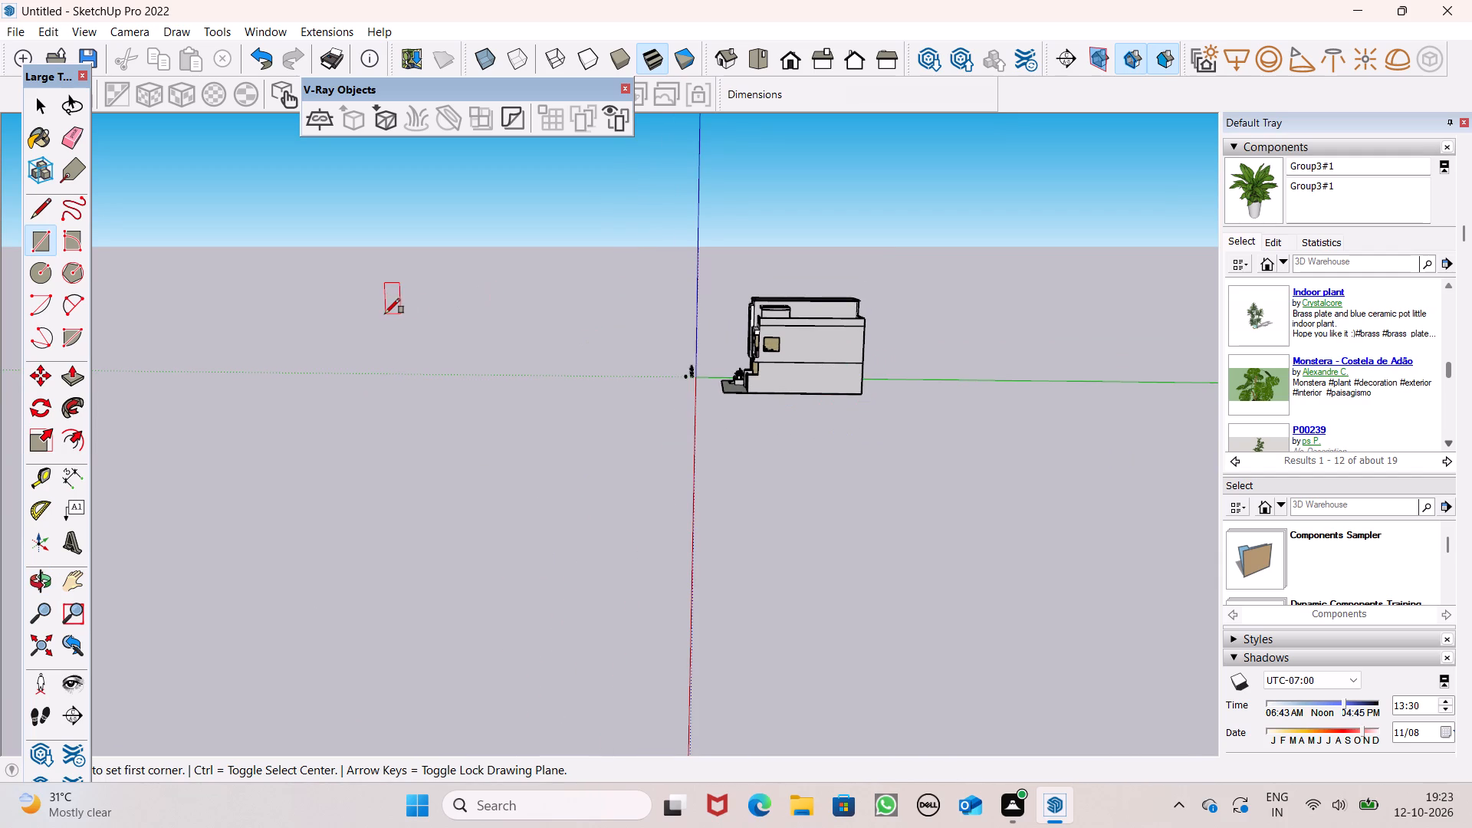
scroll(700, 423, up, 3)
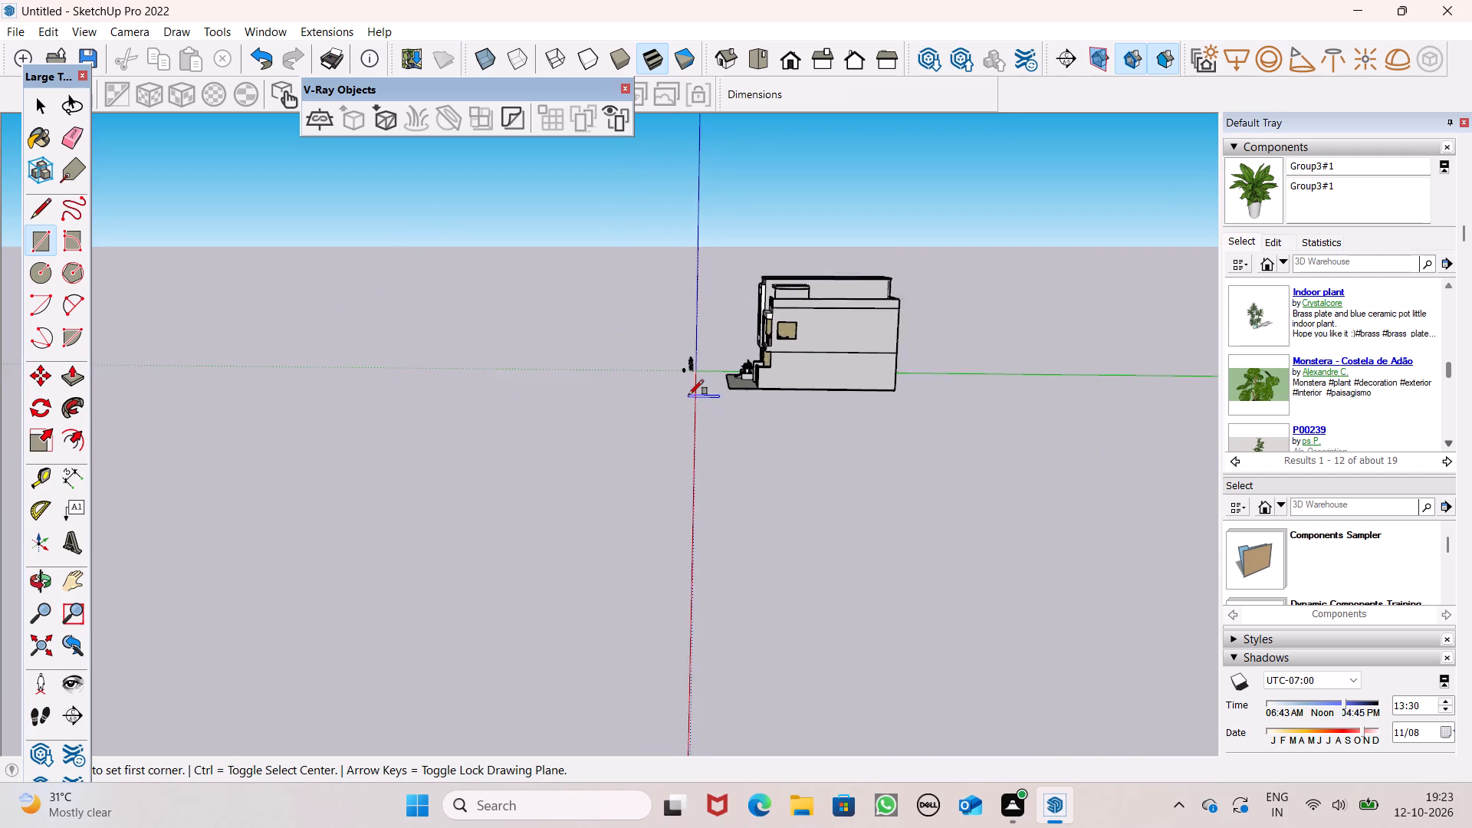
middle_drag(777, 432, 774, 393)
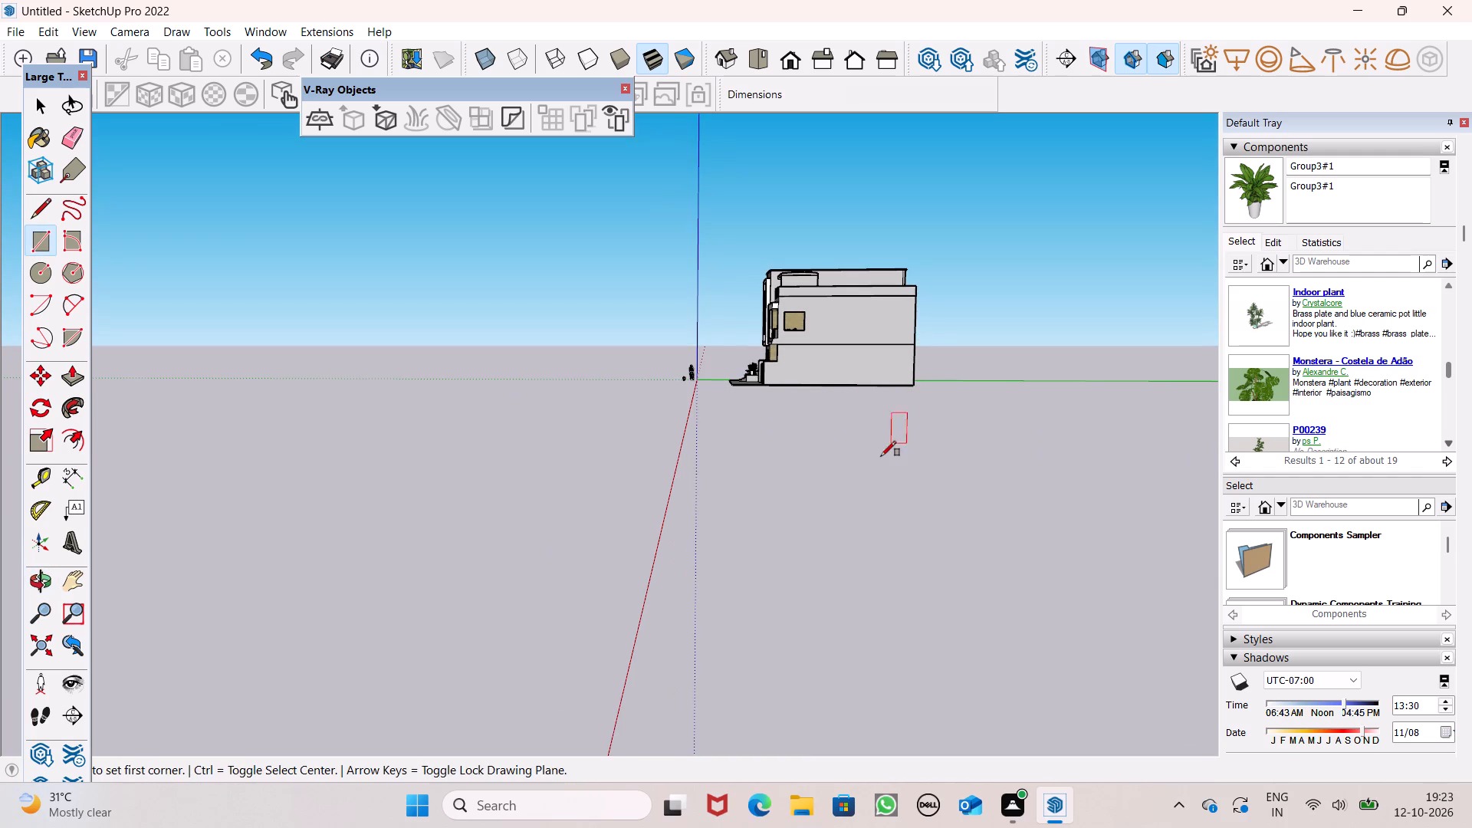
middle_drag(872, 444, 870, 419)
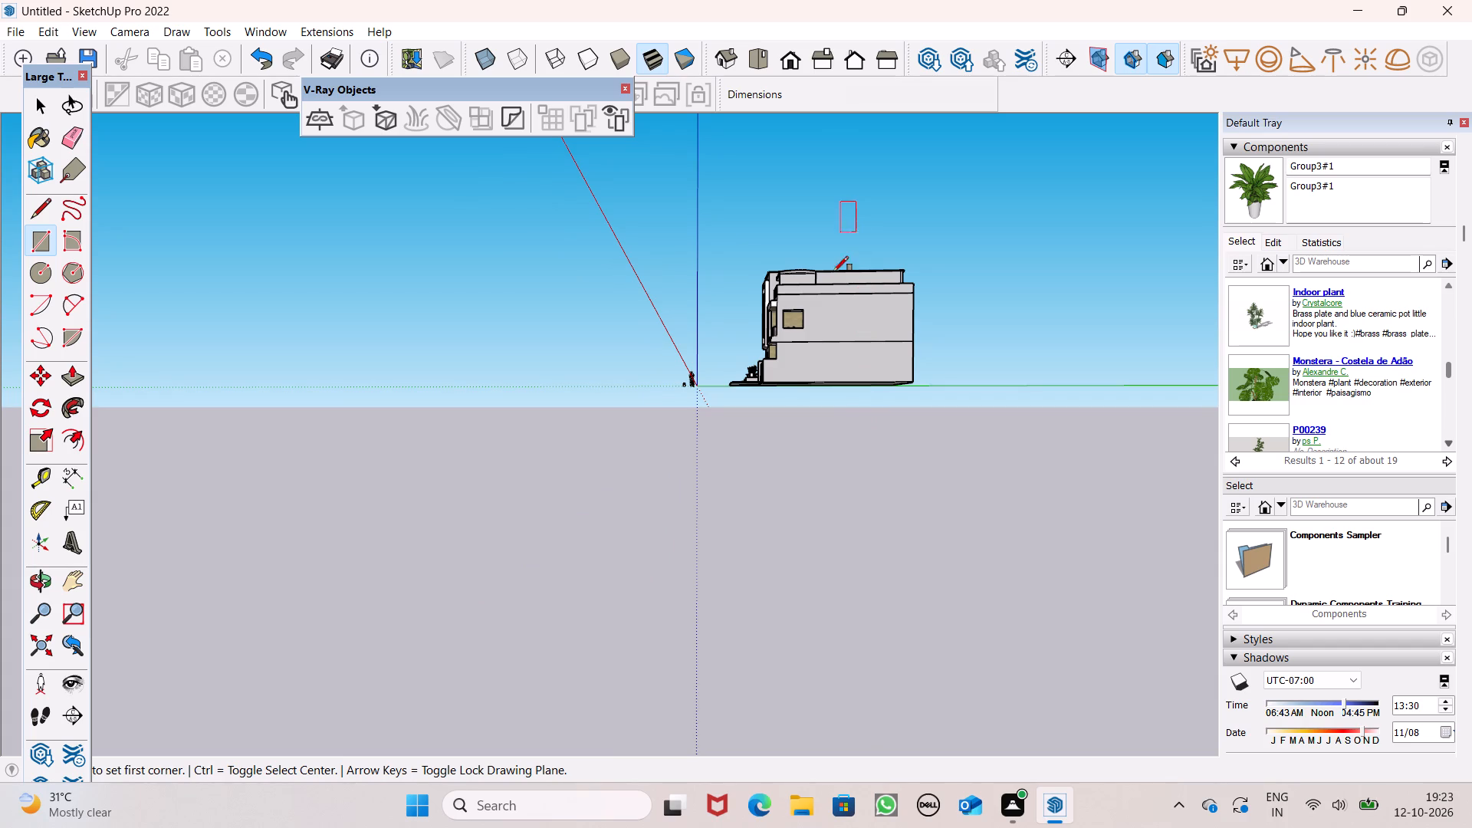
scroll(827, 374, down, 4)
middle_drag(818, 399, 818, 416)
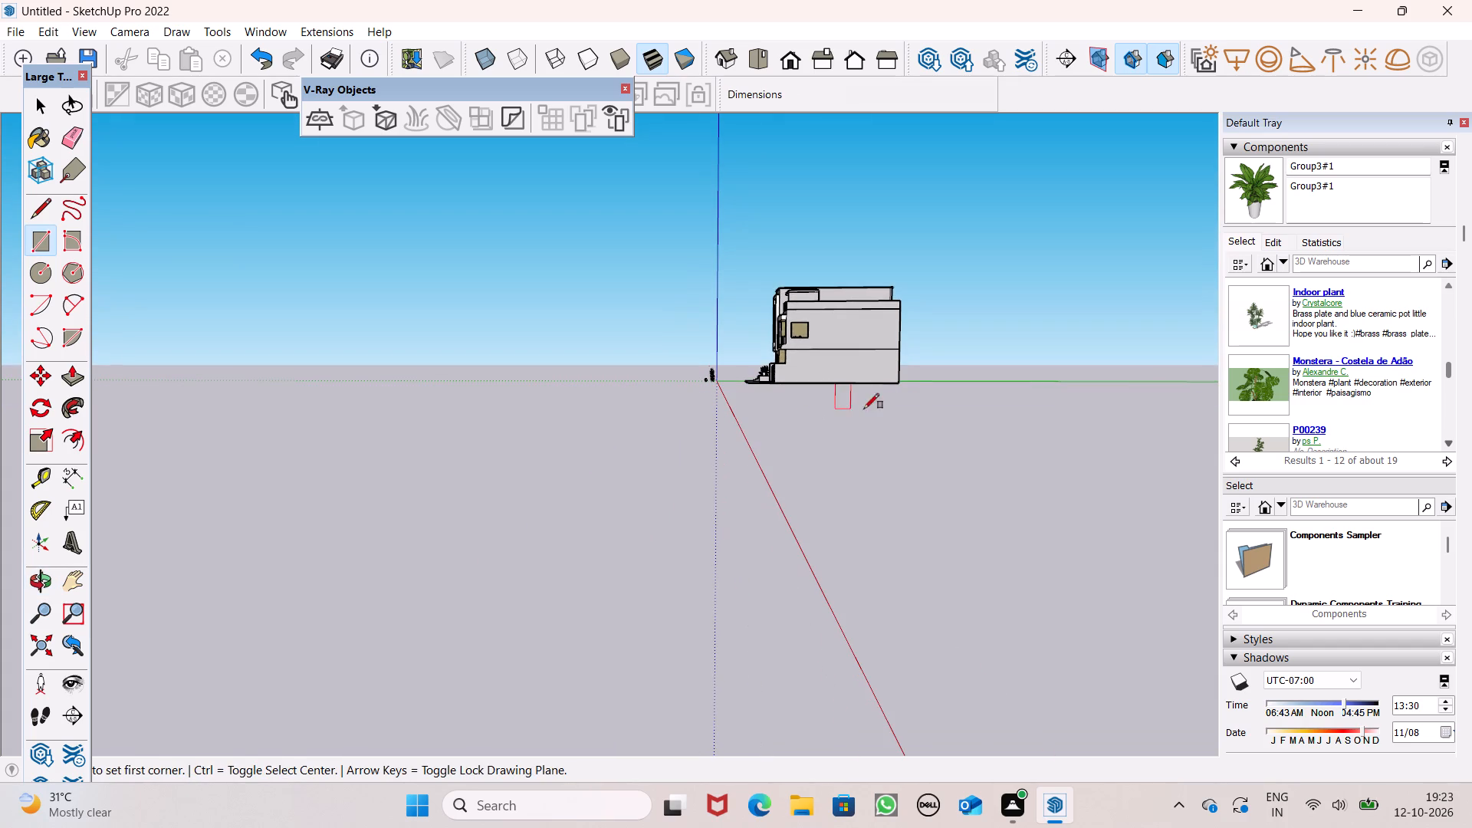
scroll(867, 441, down, 1)
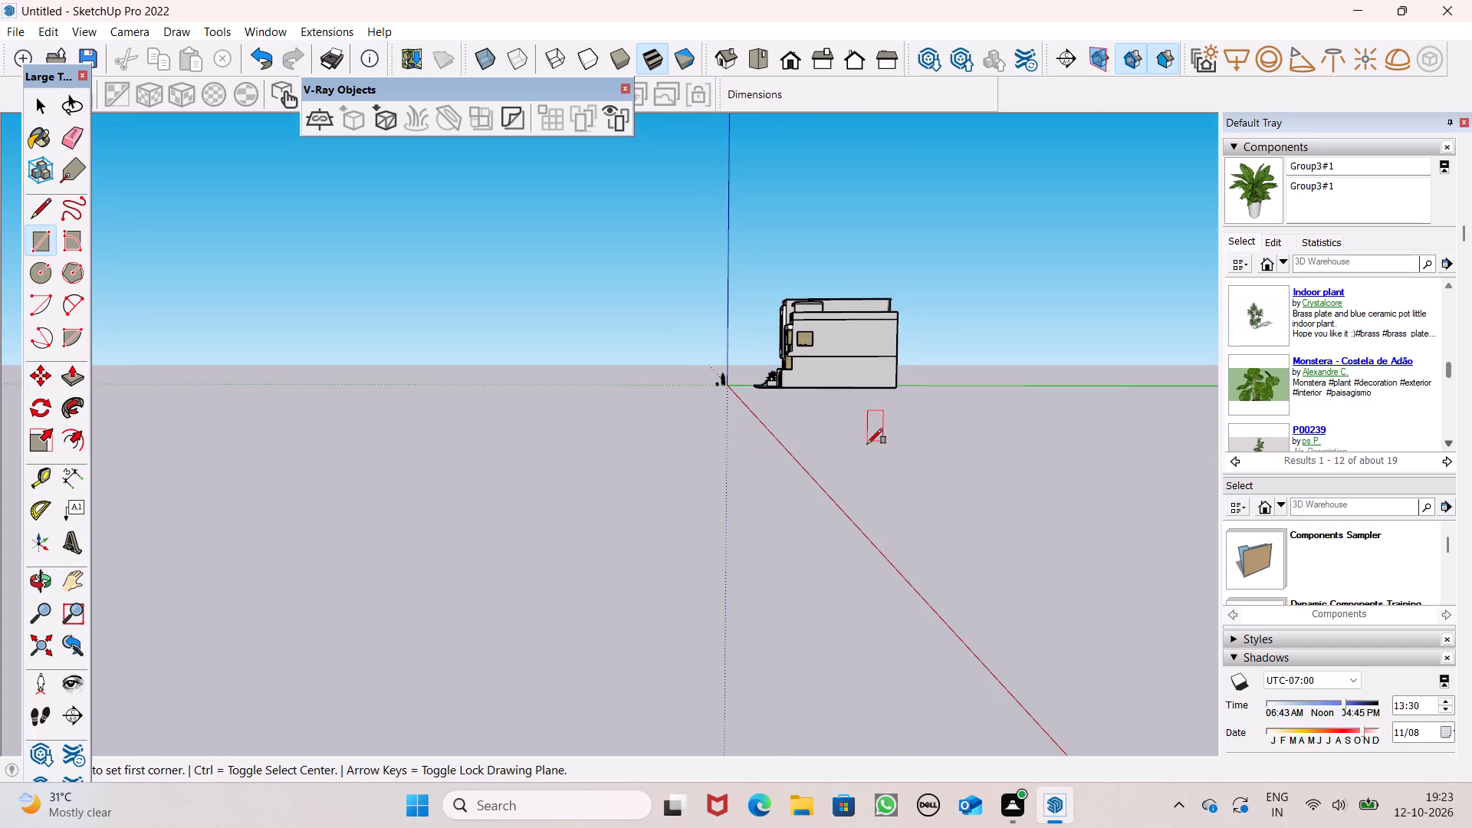
middle_drag(870, 454, 859, 487)
scroll(859, 487, up, 2)
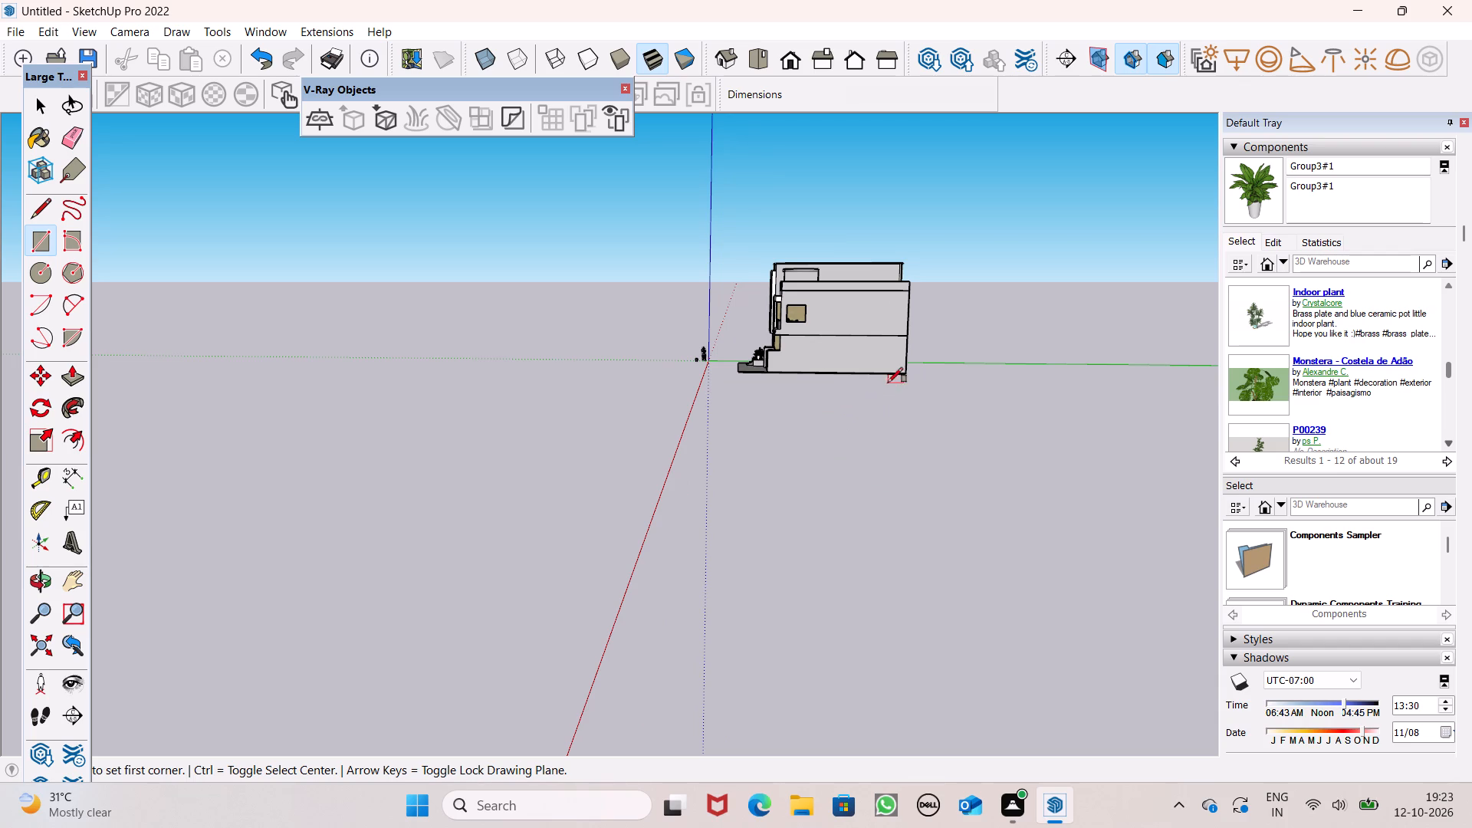
click(859, 308)
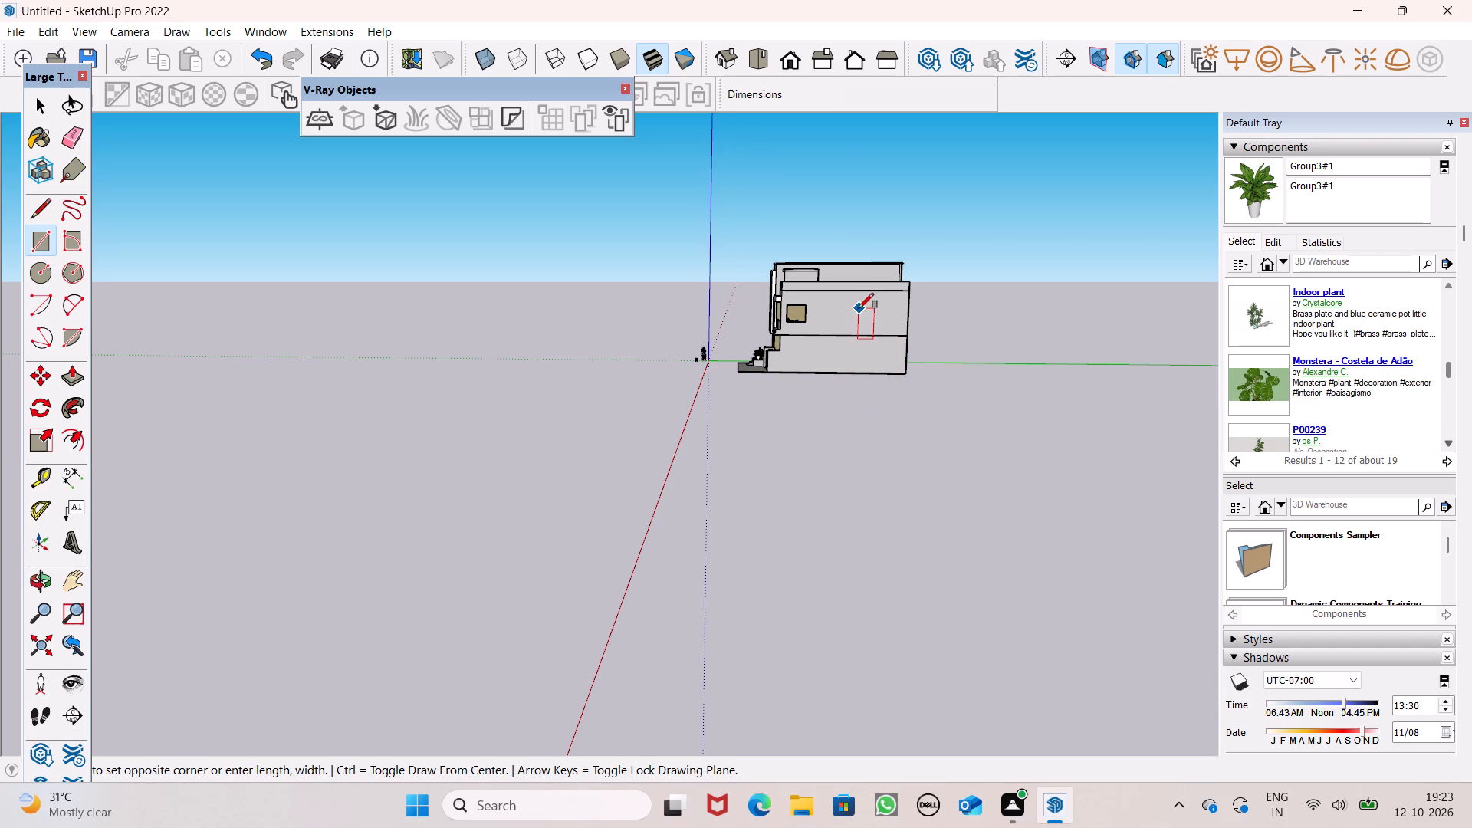
scroll(884, 337, up, 5)
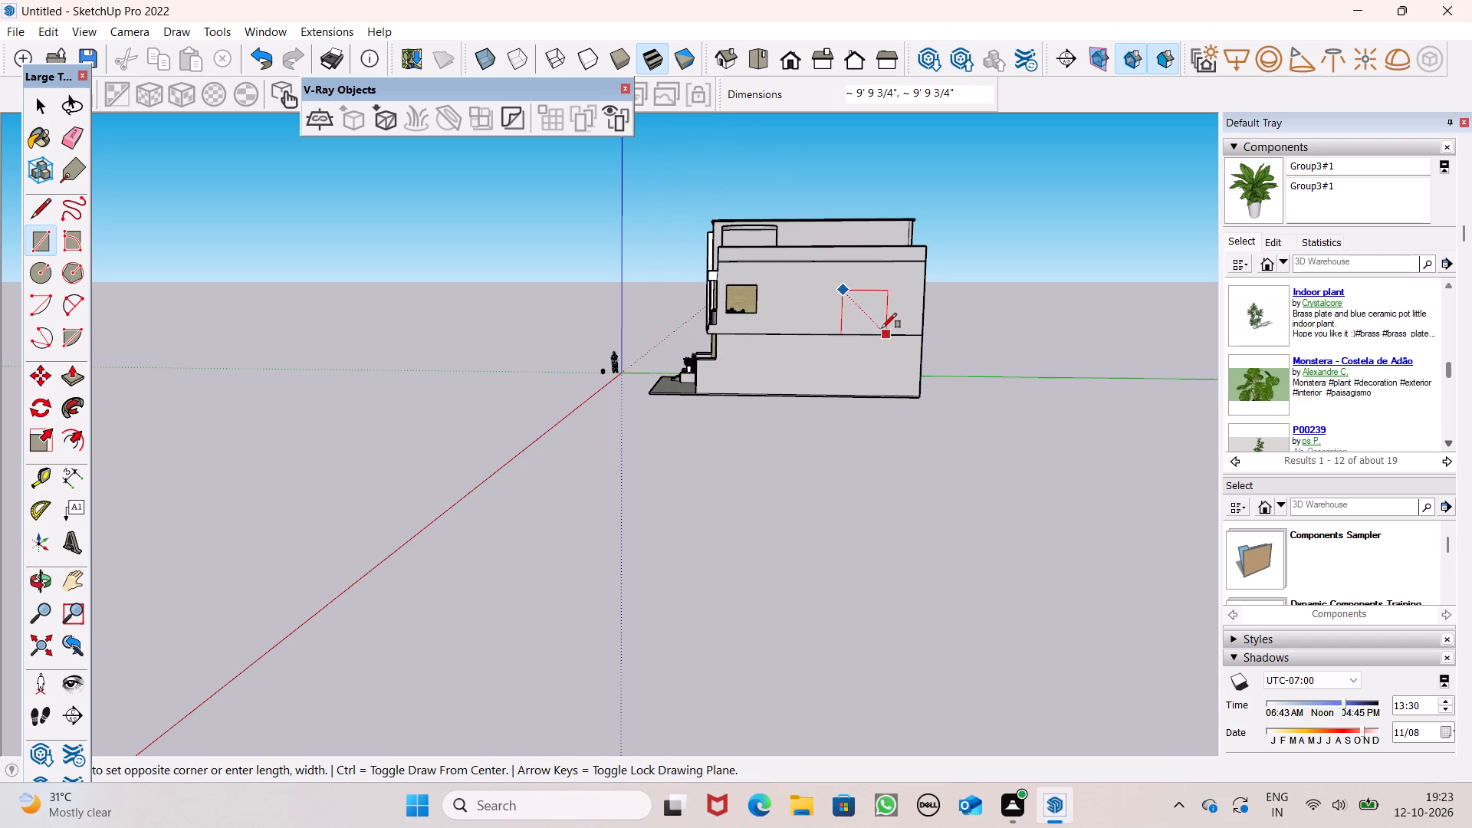
click(881, 326)
key(space)
Move the square face with its edges off the side wall to the empty area in front of it, and deselect.
double_click(871, 311)
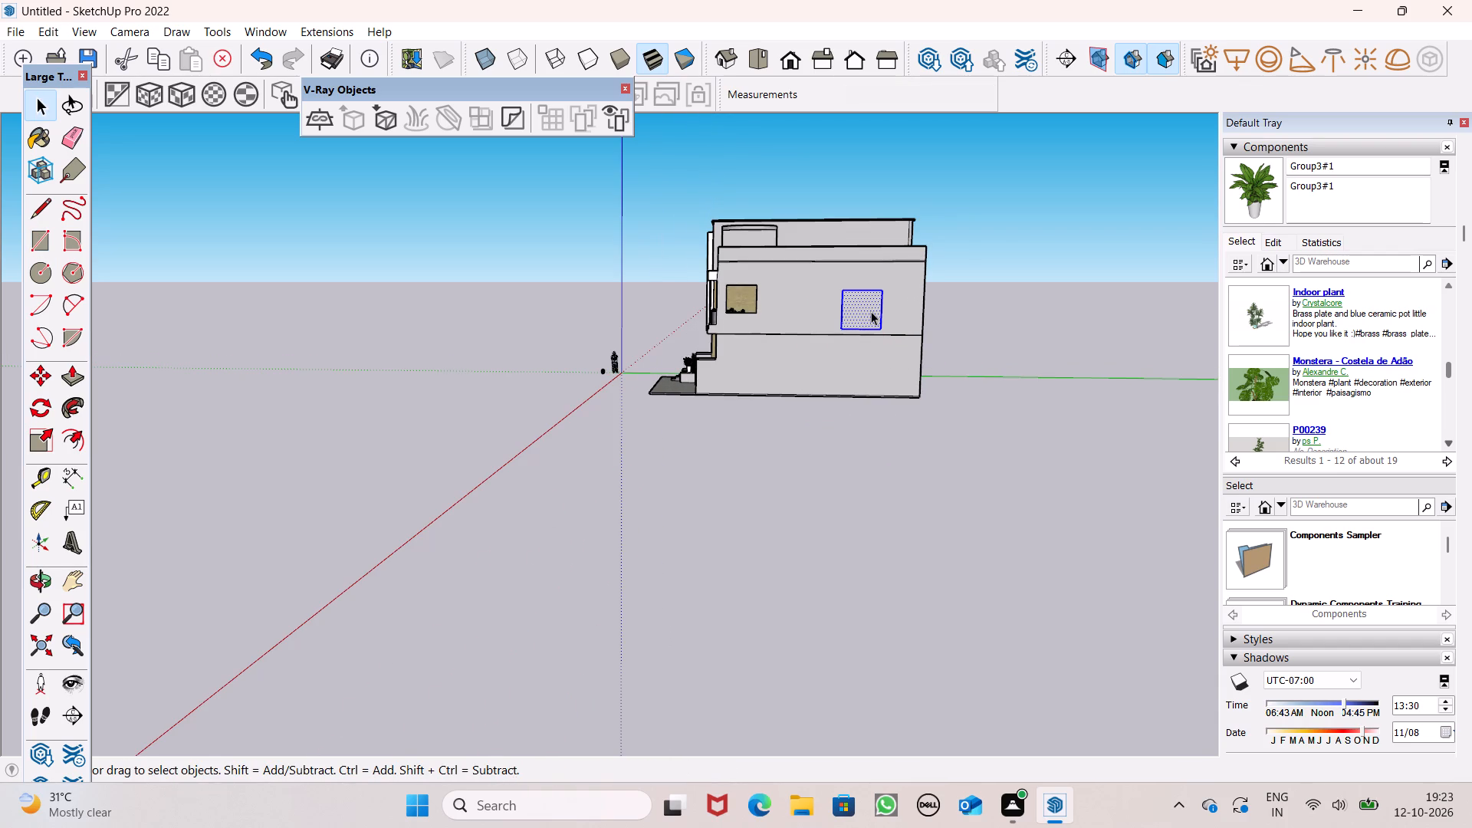
key(m)
key(Return)
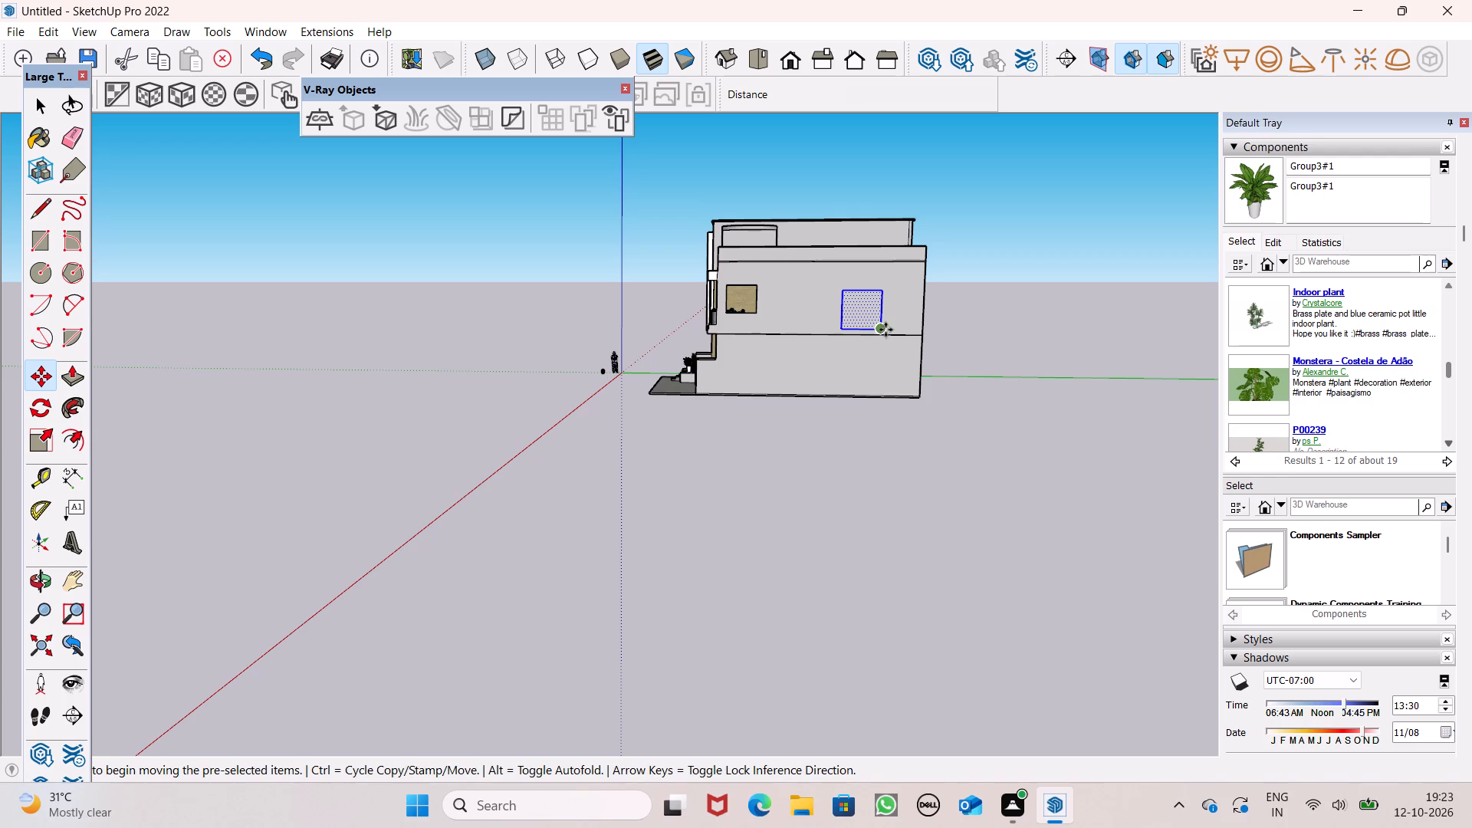
drag(884, 330, 795, 488)
key(space)
click(846, 503)
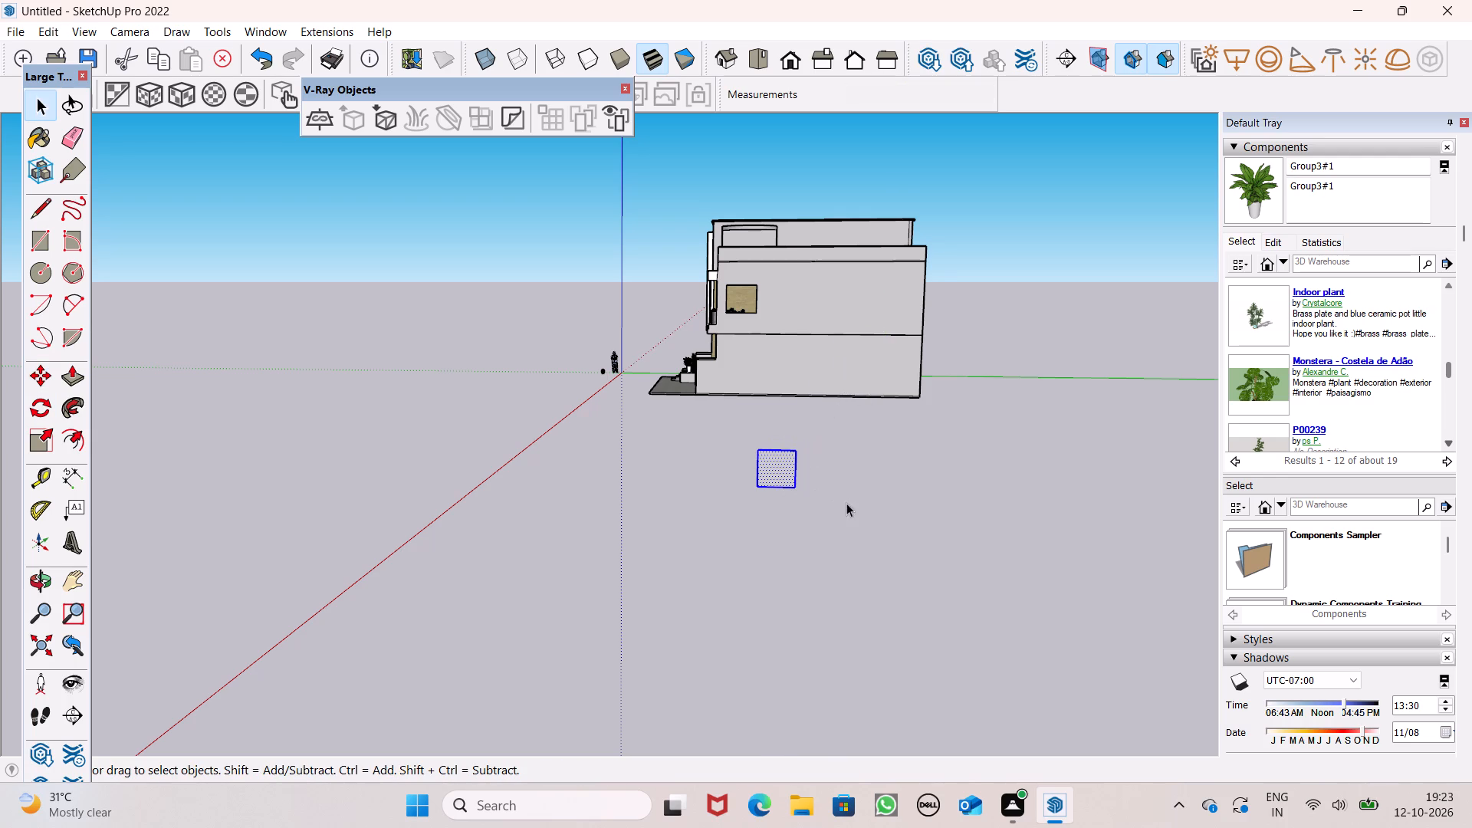
Offset the detached square's outline inward by about 10 inches to form a border, and leave it deselected.
scroll(810, 491, up, 5)
click(71, 444)
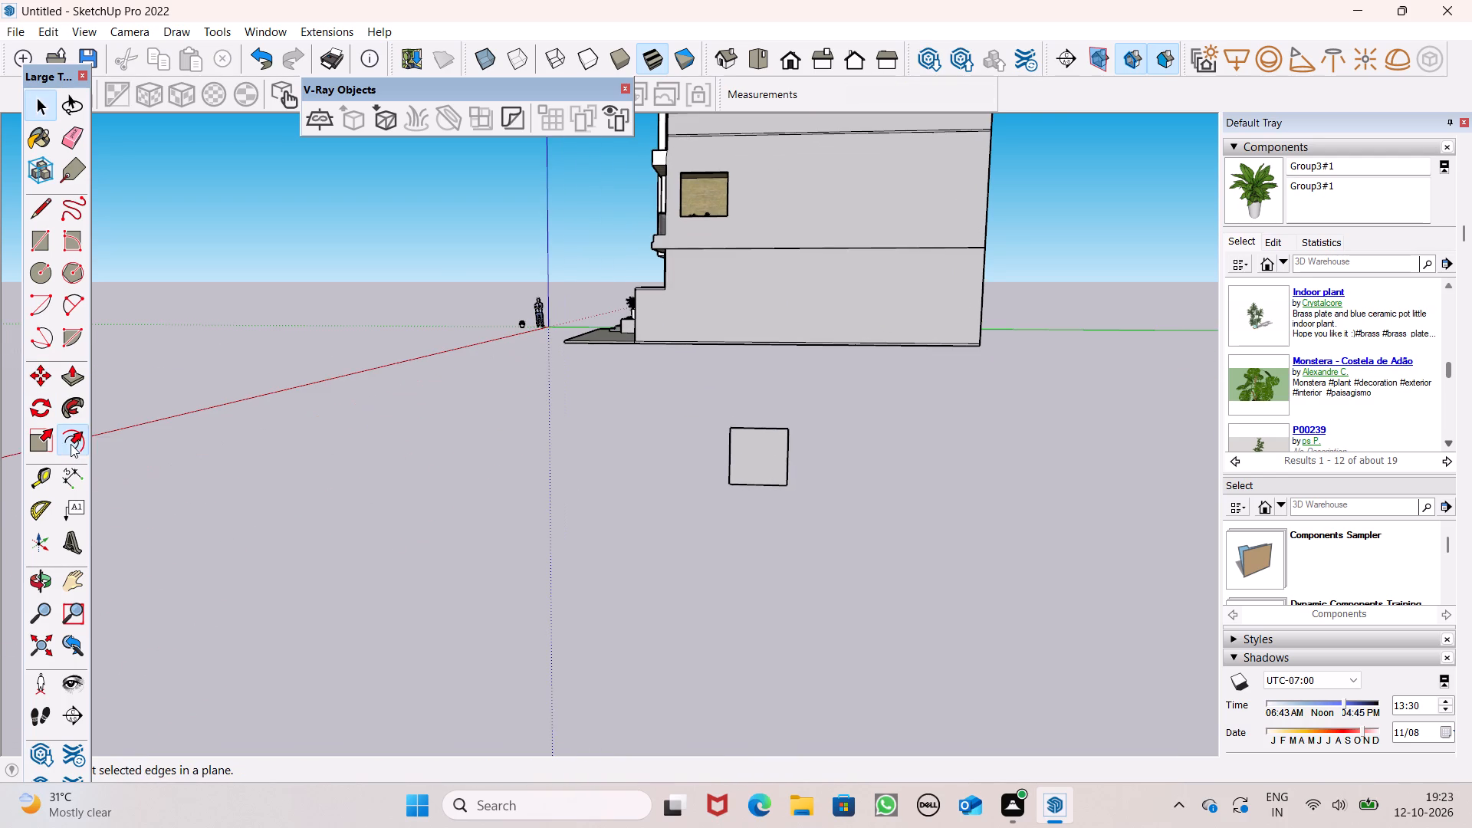
scroll(583, 470, up, 4)
click(773, 425)
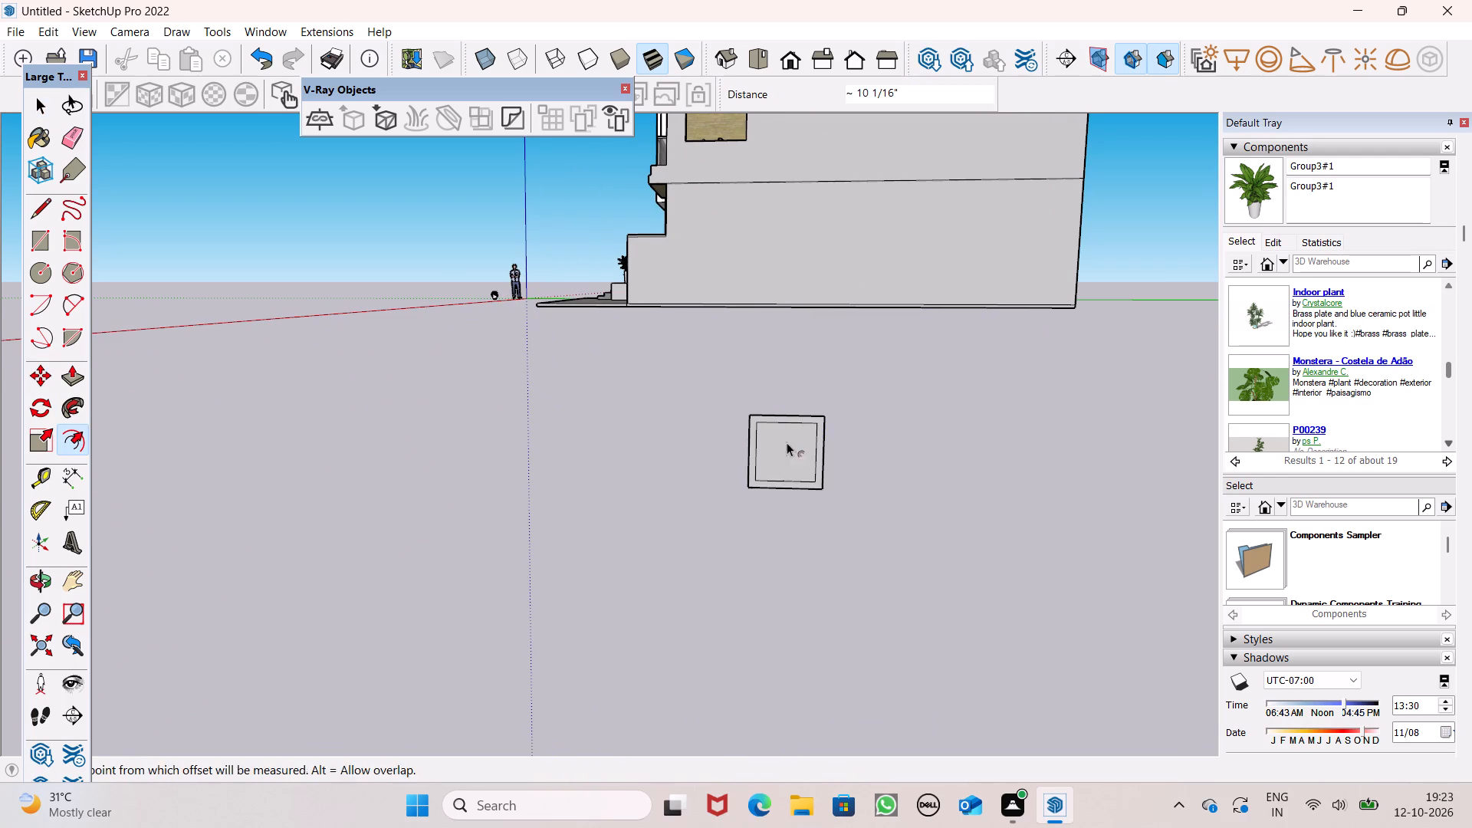
click(921, 476)
scroll(777, 457, up, 7)
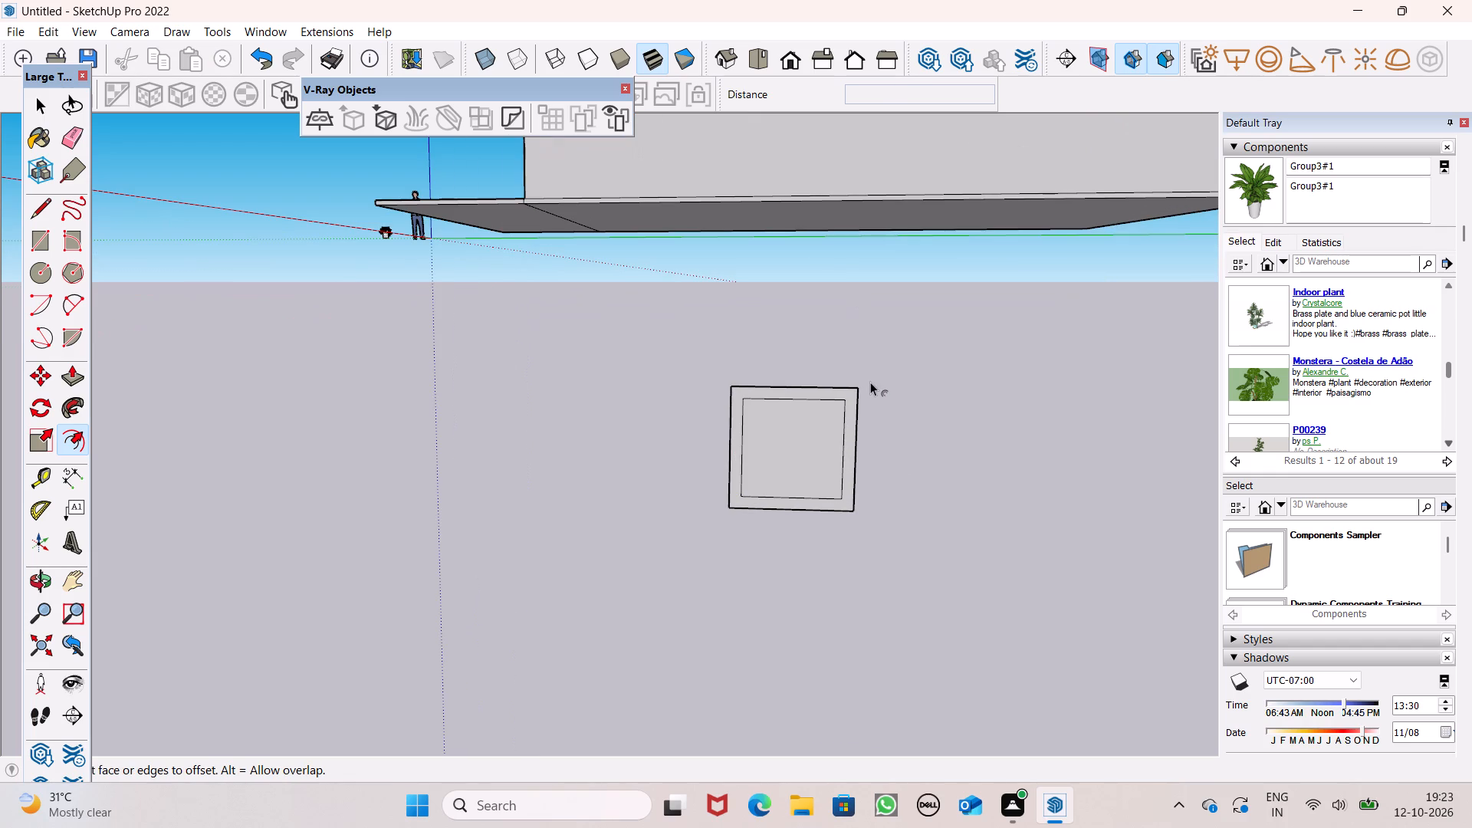
key(space)
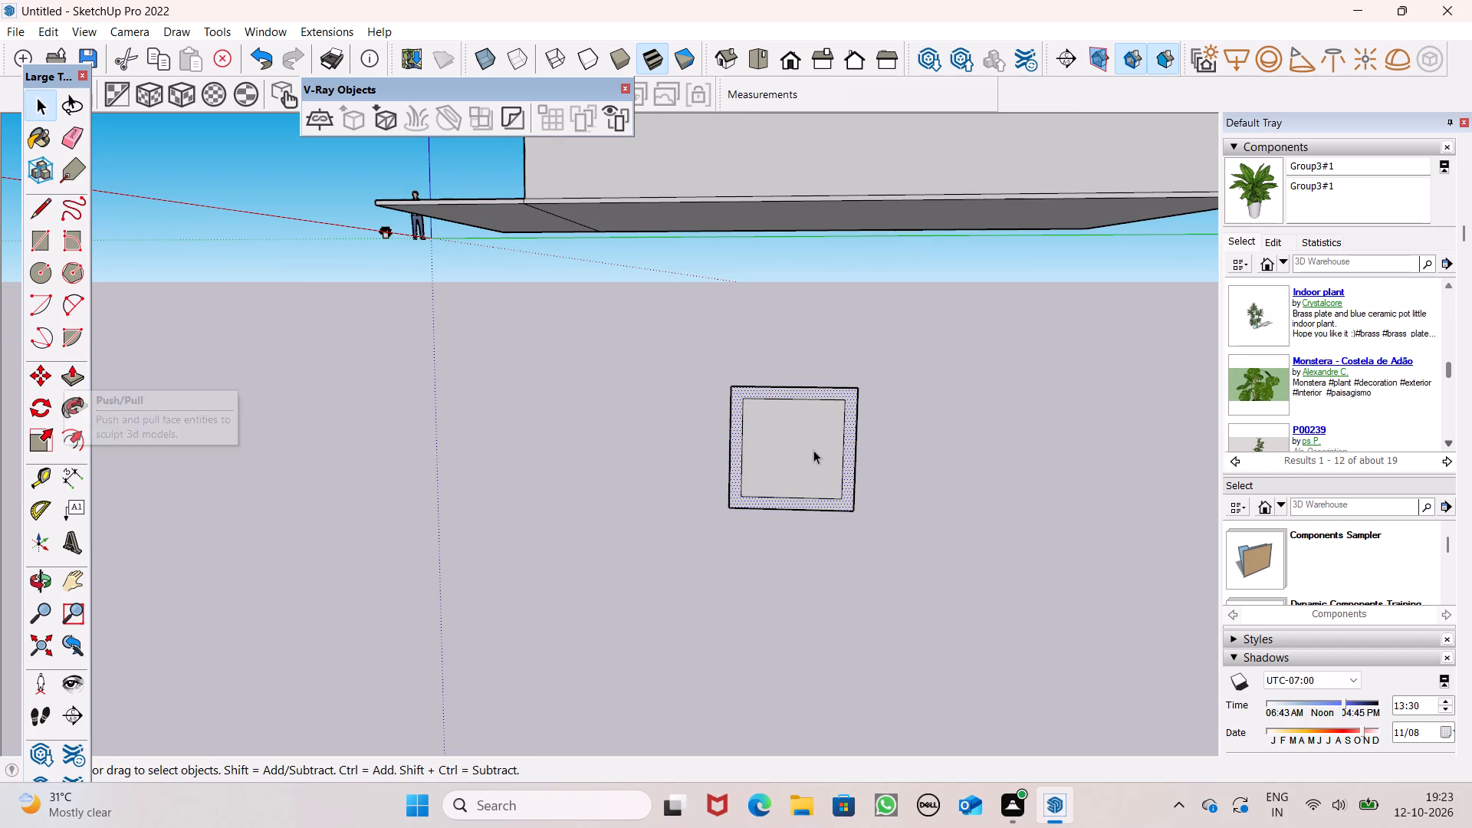
scroll(856, 426, down, 5)
scroll(856, 426, up, 1)
scroll(857, 425, down, 6)
click(906, 465)
scroll(825, 409, up, 2)
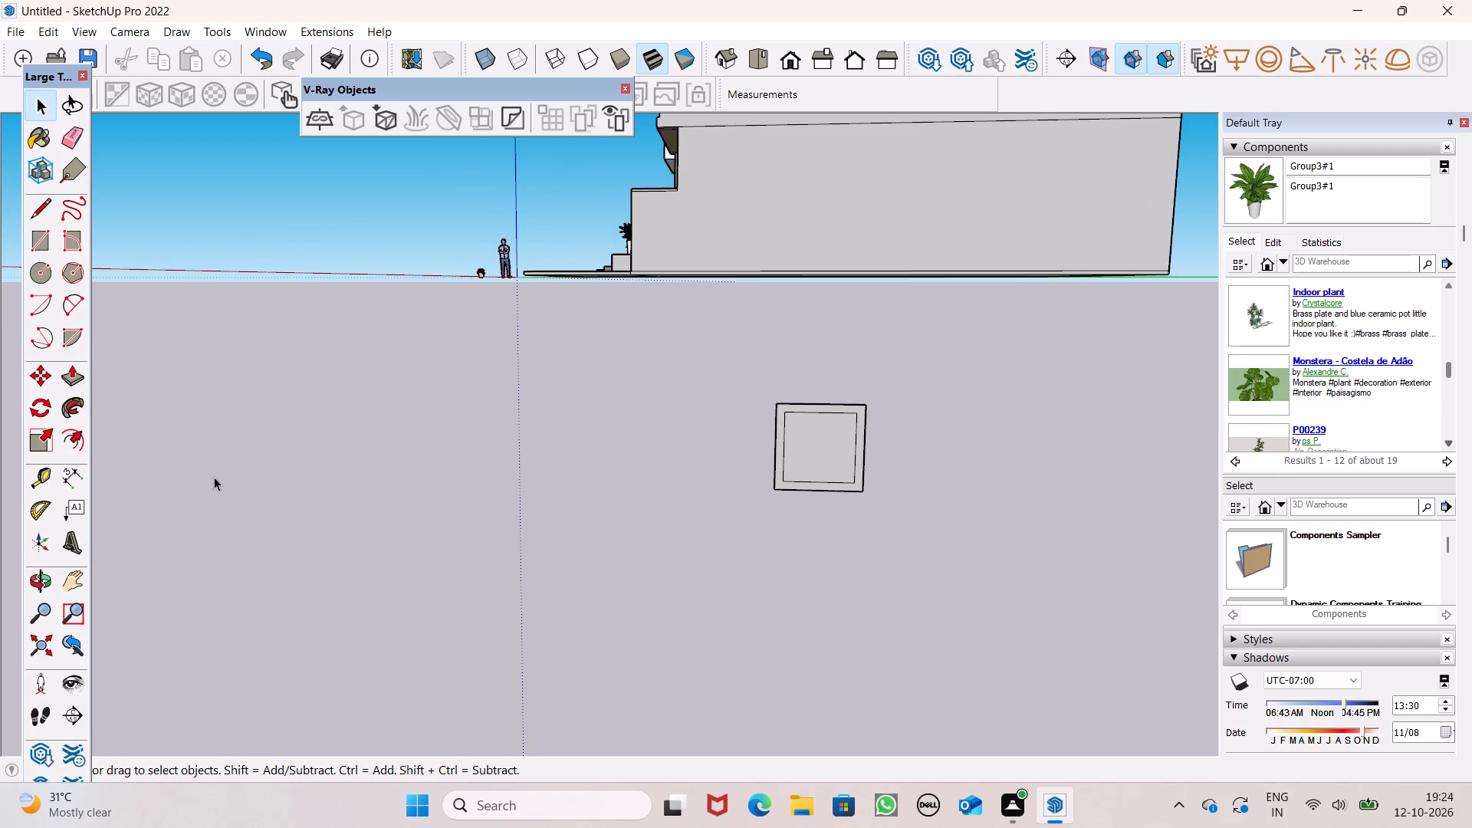
Push/Pull the border face of the detached square outward by 6" to raise a frame around the inner panel.
click(70, 385)
middle_drag(955, 497, 199, 515)
scroll(281, 496, up, 3)
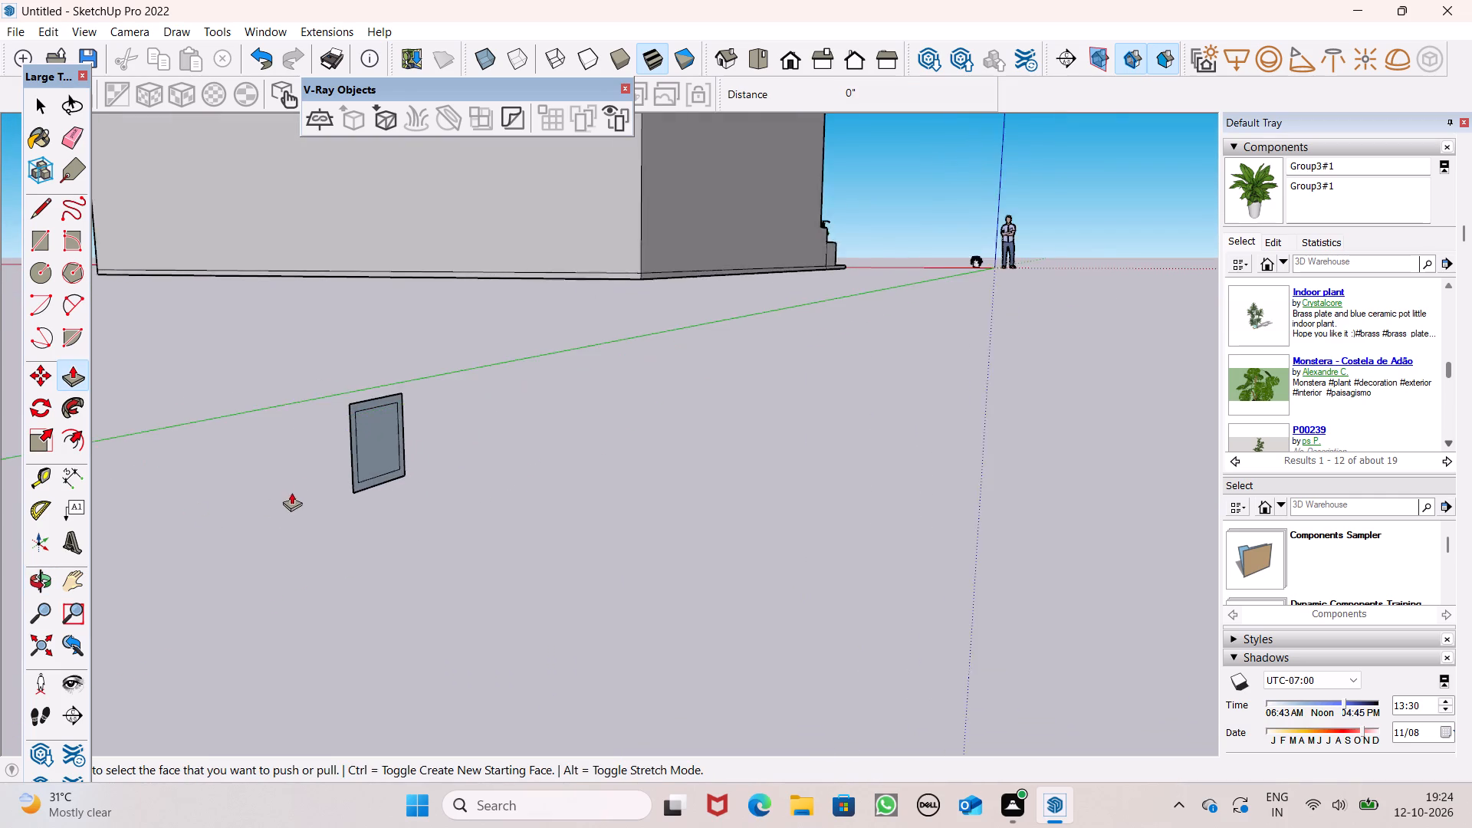
scroll(291, 492, up, 6)
scroll(419, 480, up, 5)
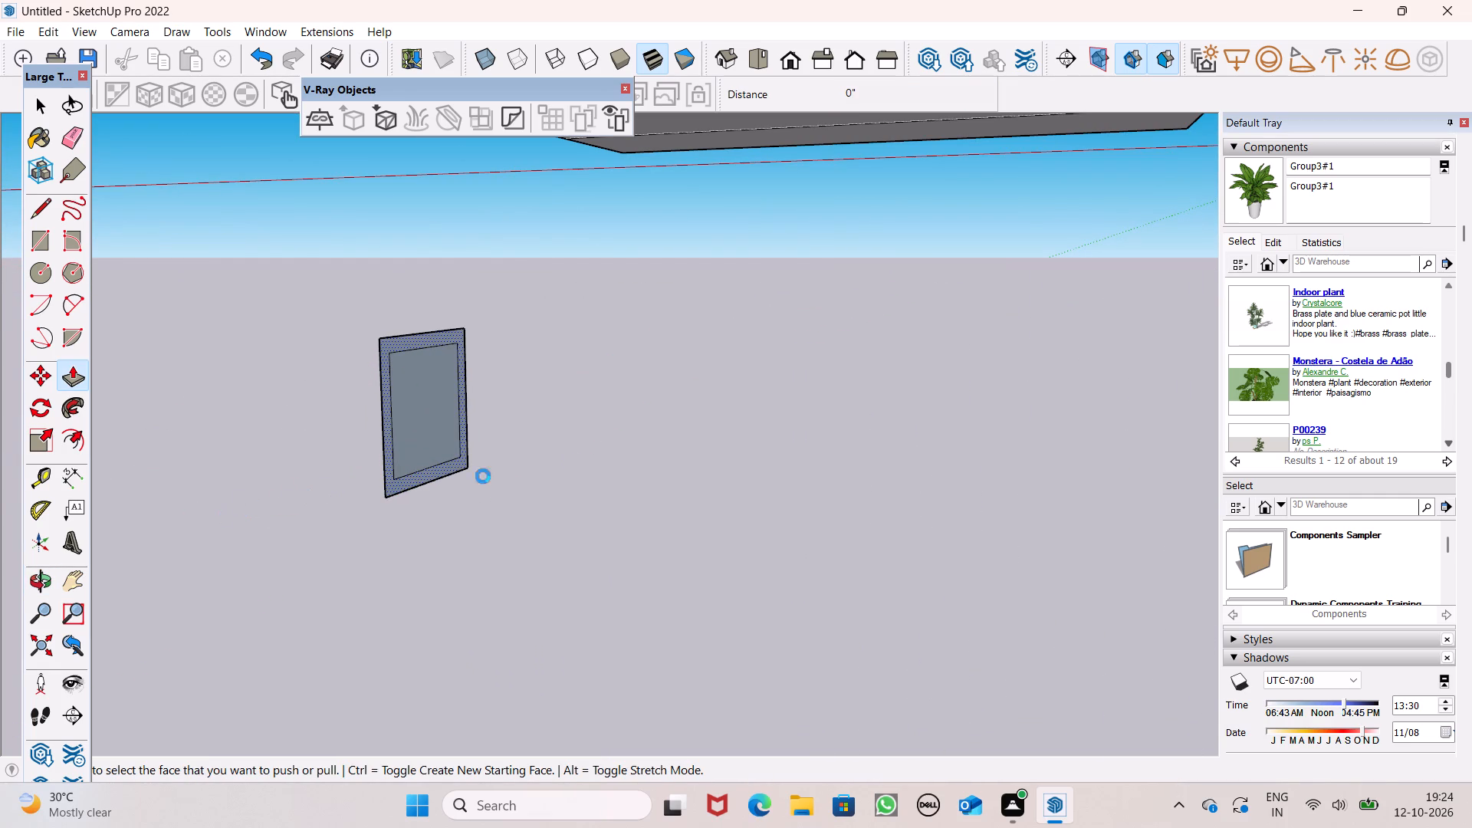
scroll(517, 232, down, 1)
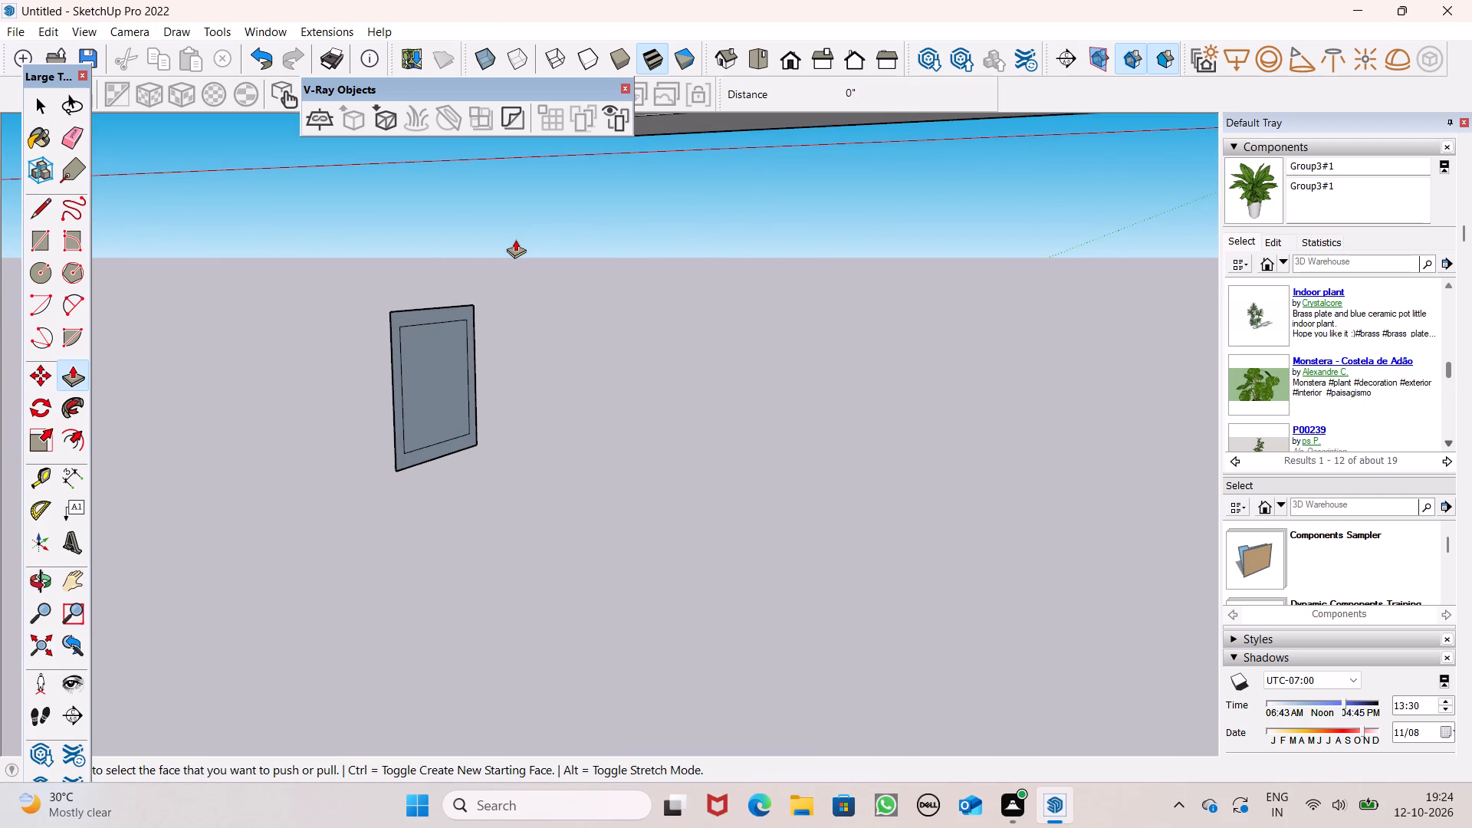
scroll(482, 350, down, 4)
scroll(421, 419, up, 12)
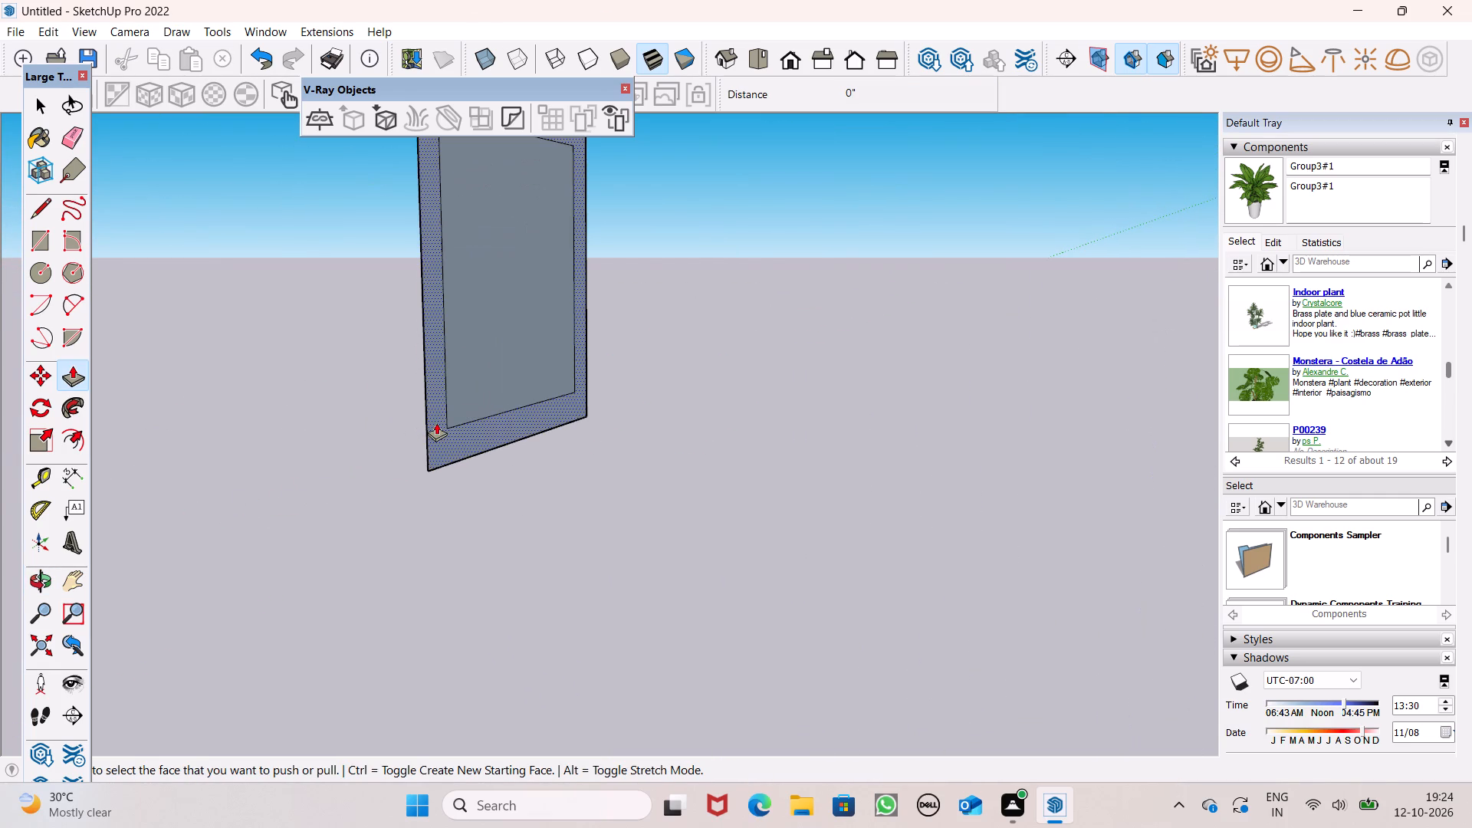
drag(436, 422, 496, 455)
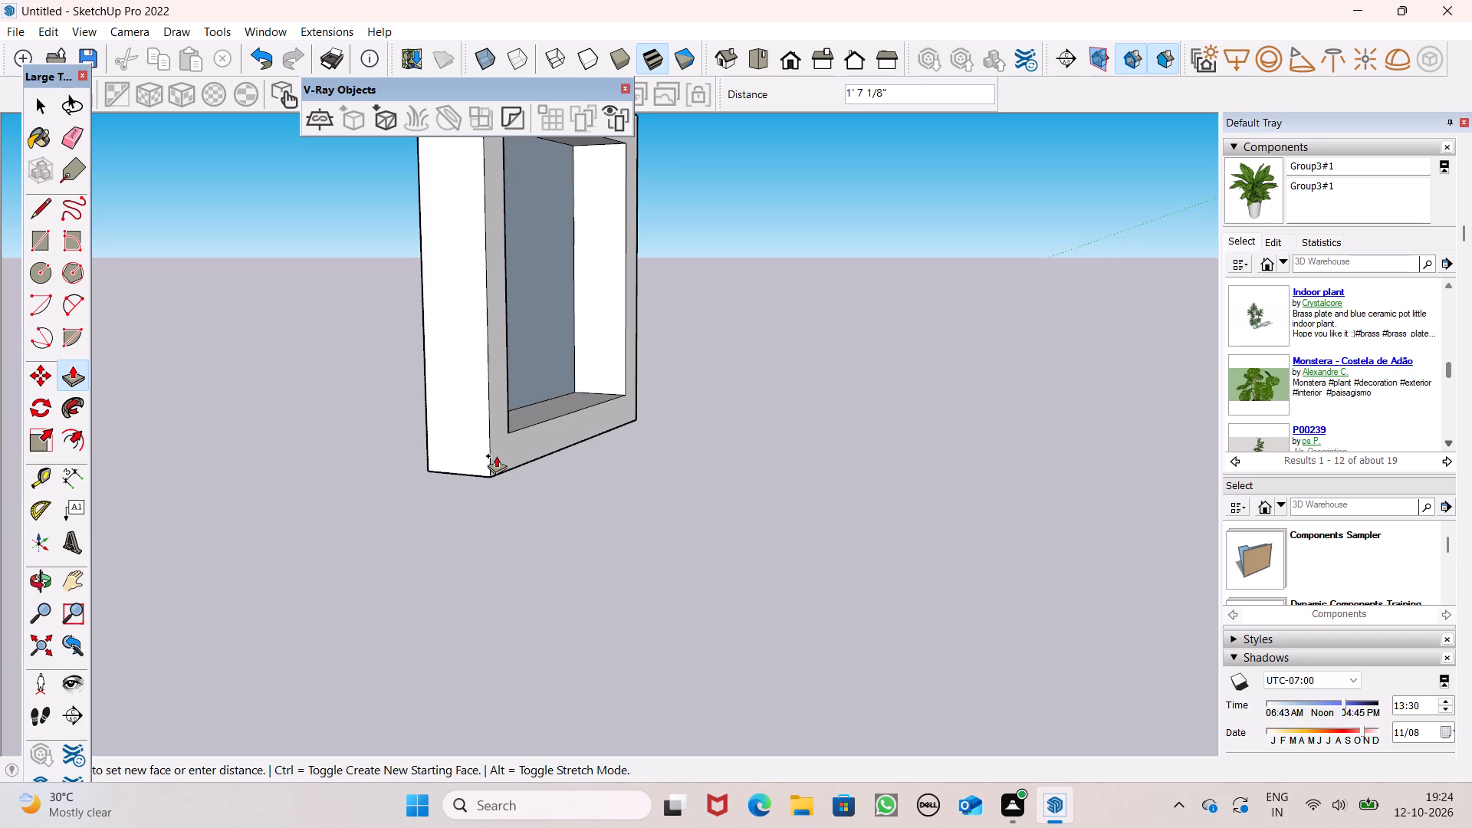
drag(496, 455, 498, 455)
key(6)
key(shift+quotedbl)
key(Return)
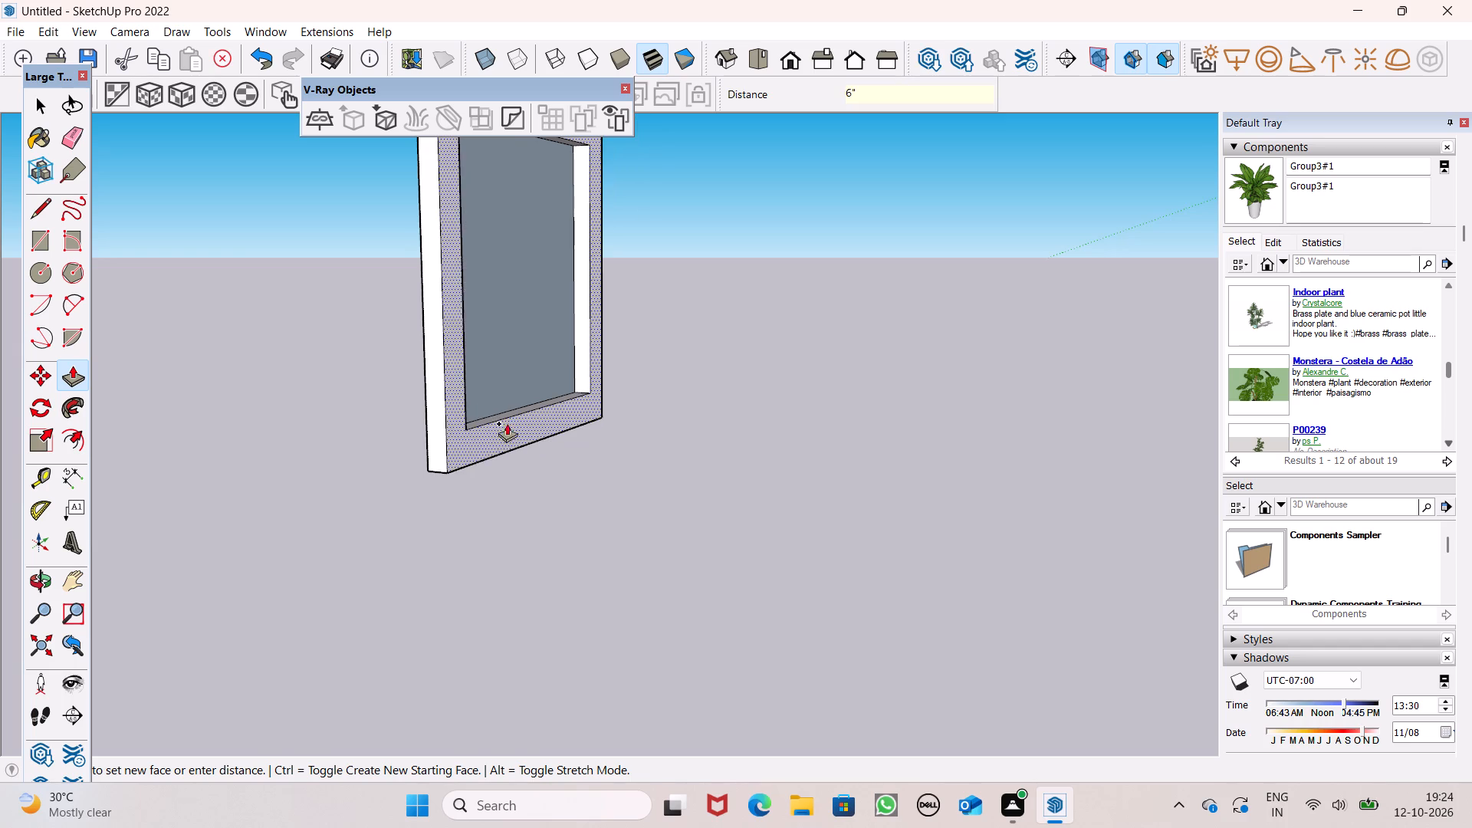
Pull the raised frame's front border face out by a further 3" and leave the Push/Pull tool.
scroll(543, 393, down, 3)
scroll(610, 383, up, 1)
scroll(816, 494, down, 4)
middle_drag(813, 504, 840, 545)
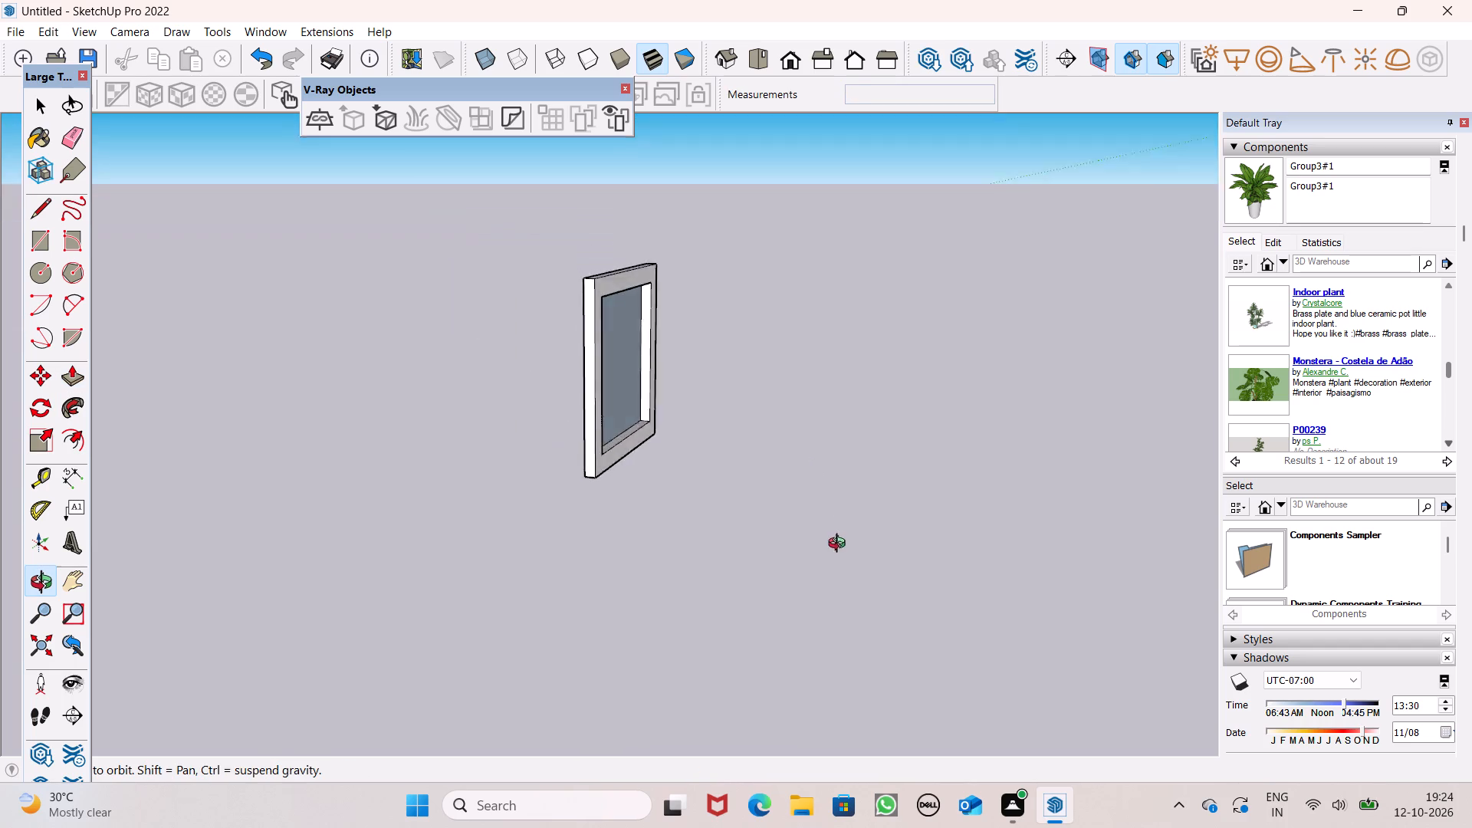
middle_drag(840, 545, 707, 615)
scroll(573, 502, up, 6)
scroll(567, 441, up, 7)
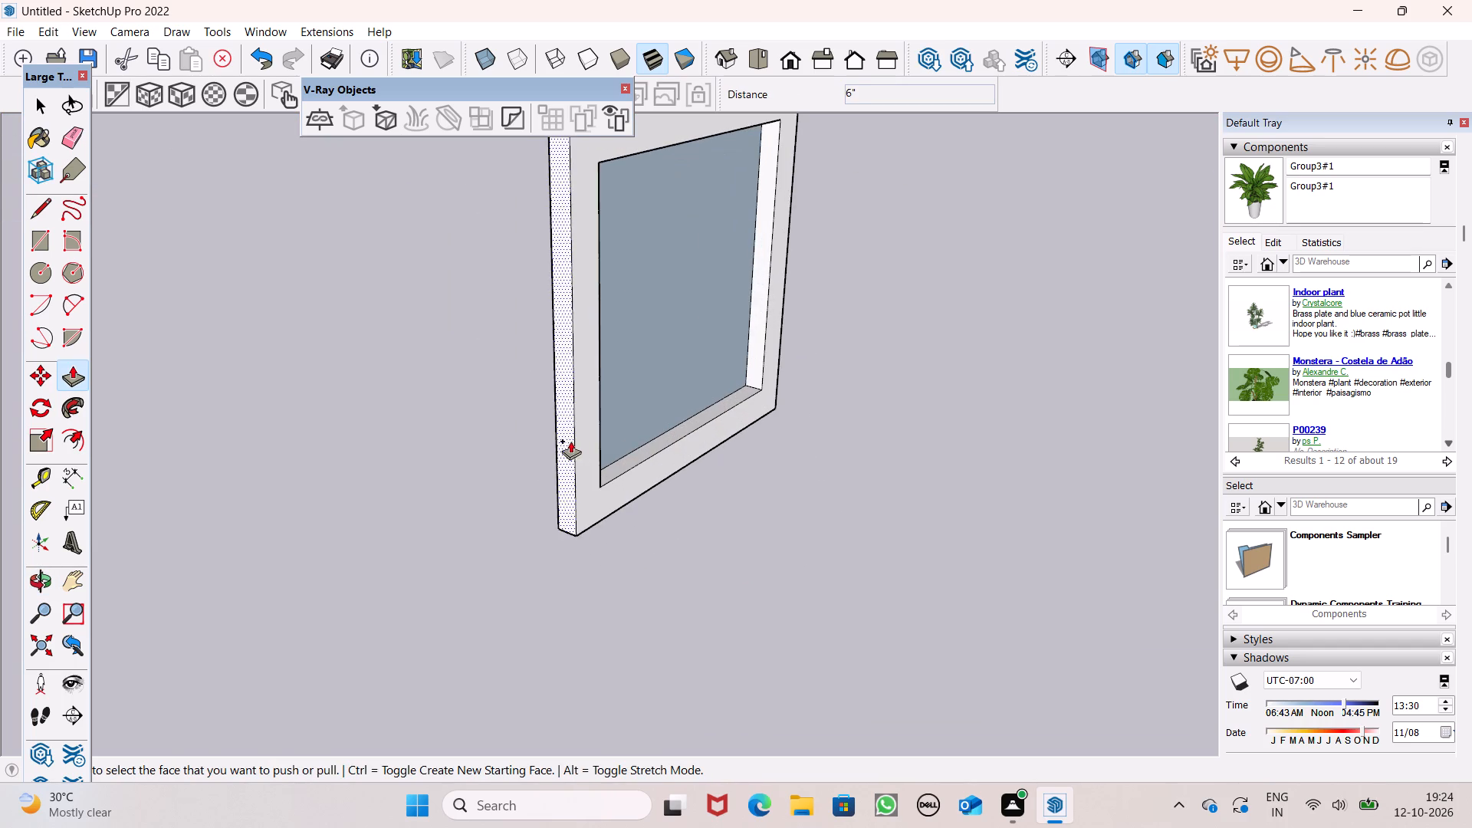
drag(581, 441, 593, 451)
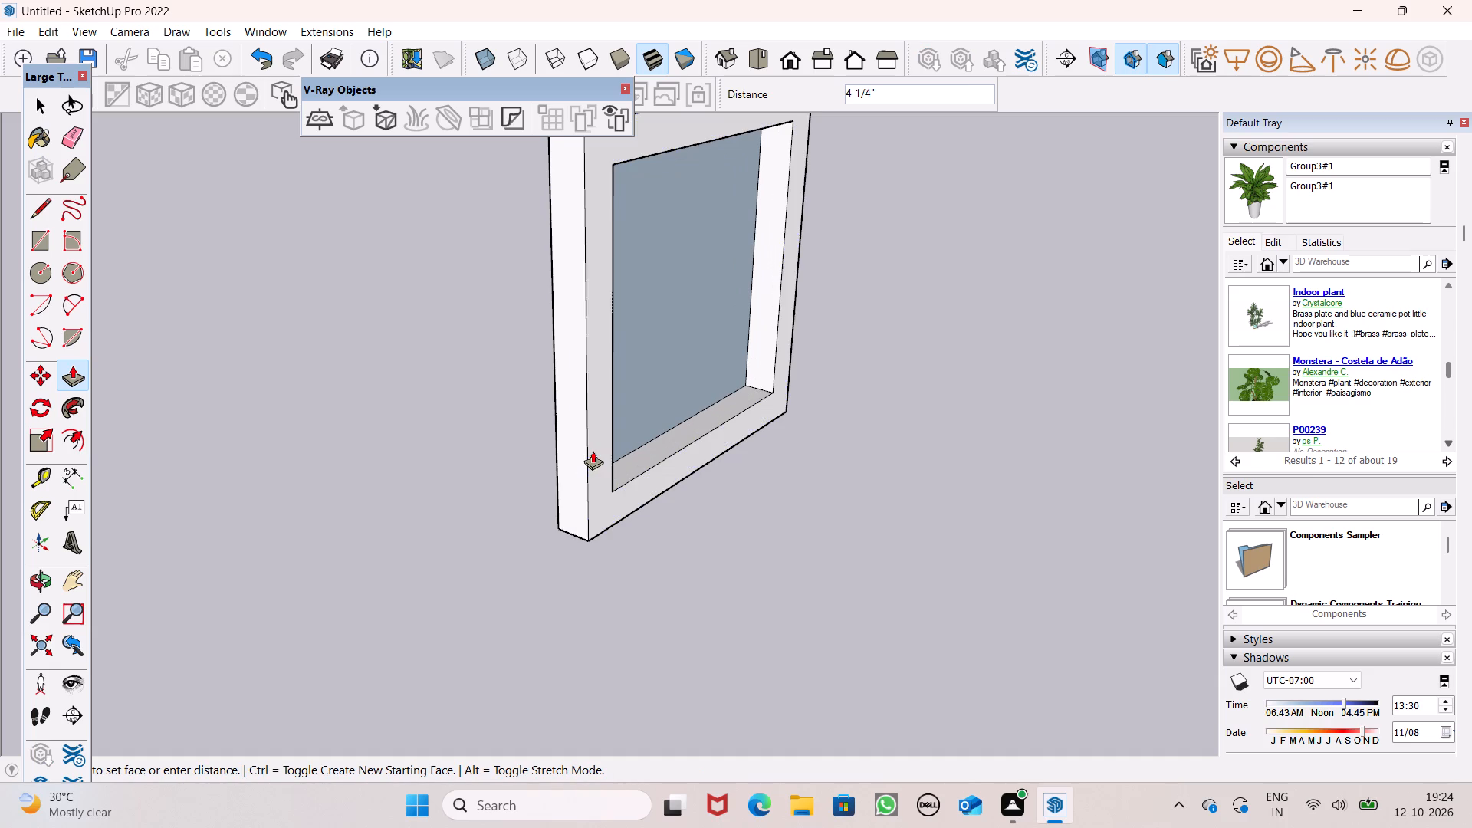
drag(593, 451, 595, 451)
key(3)
key(shift+quotedbl)
key(Return)
scroll(610, 453, down, 3)
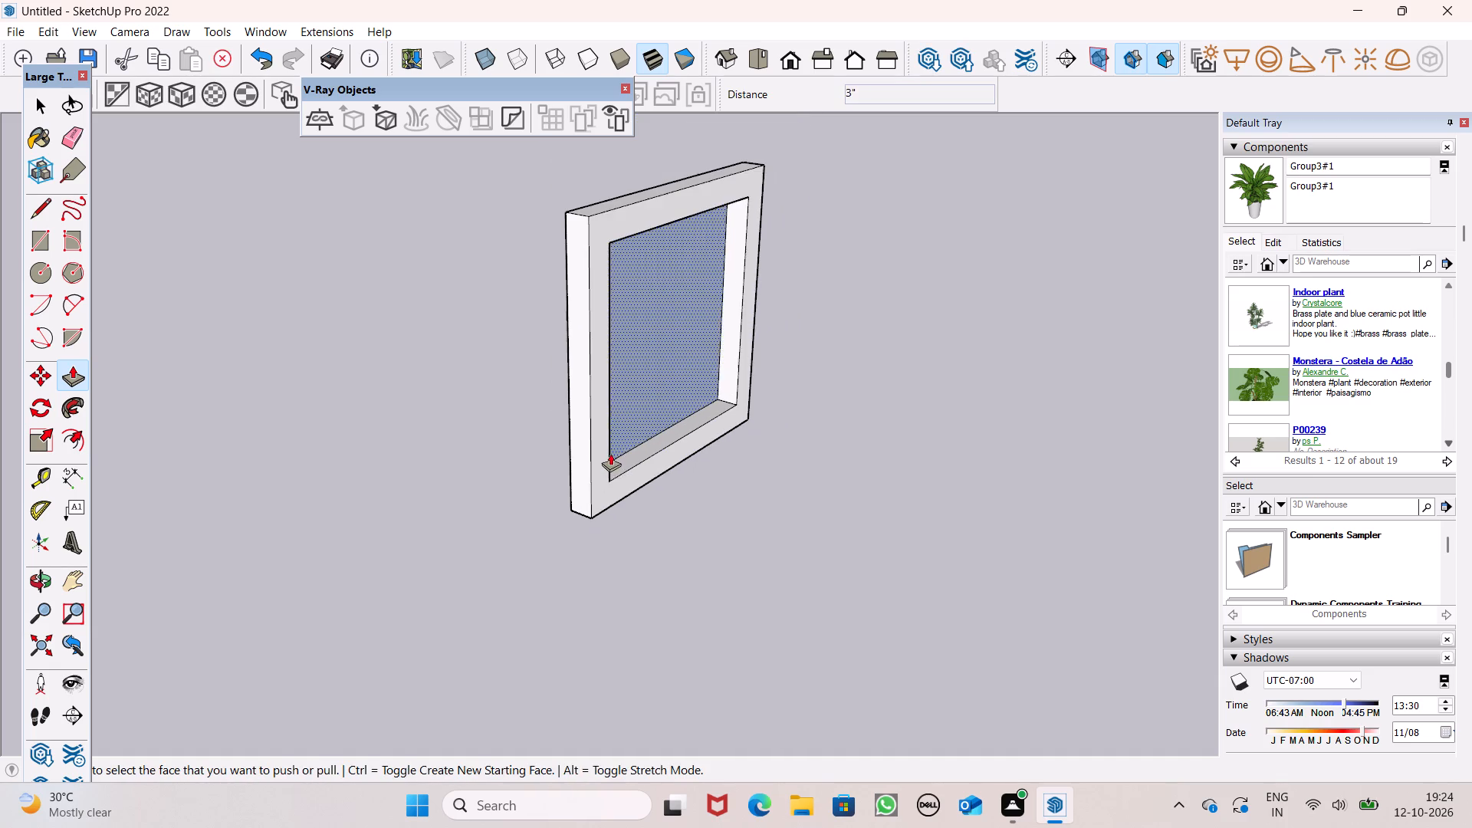
key(space)
View the framed square's flush side and look through the Colors material swatches for a frame colour.
scroll(912, 514, down, 3)
middle_drag(831, 527, 1423, 488)
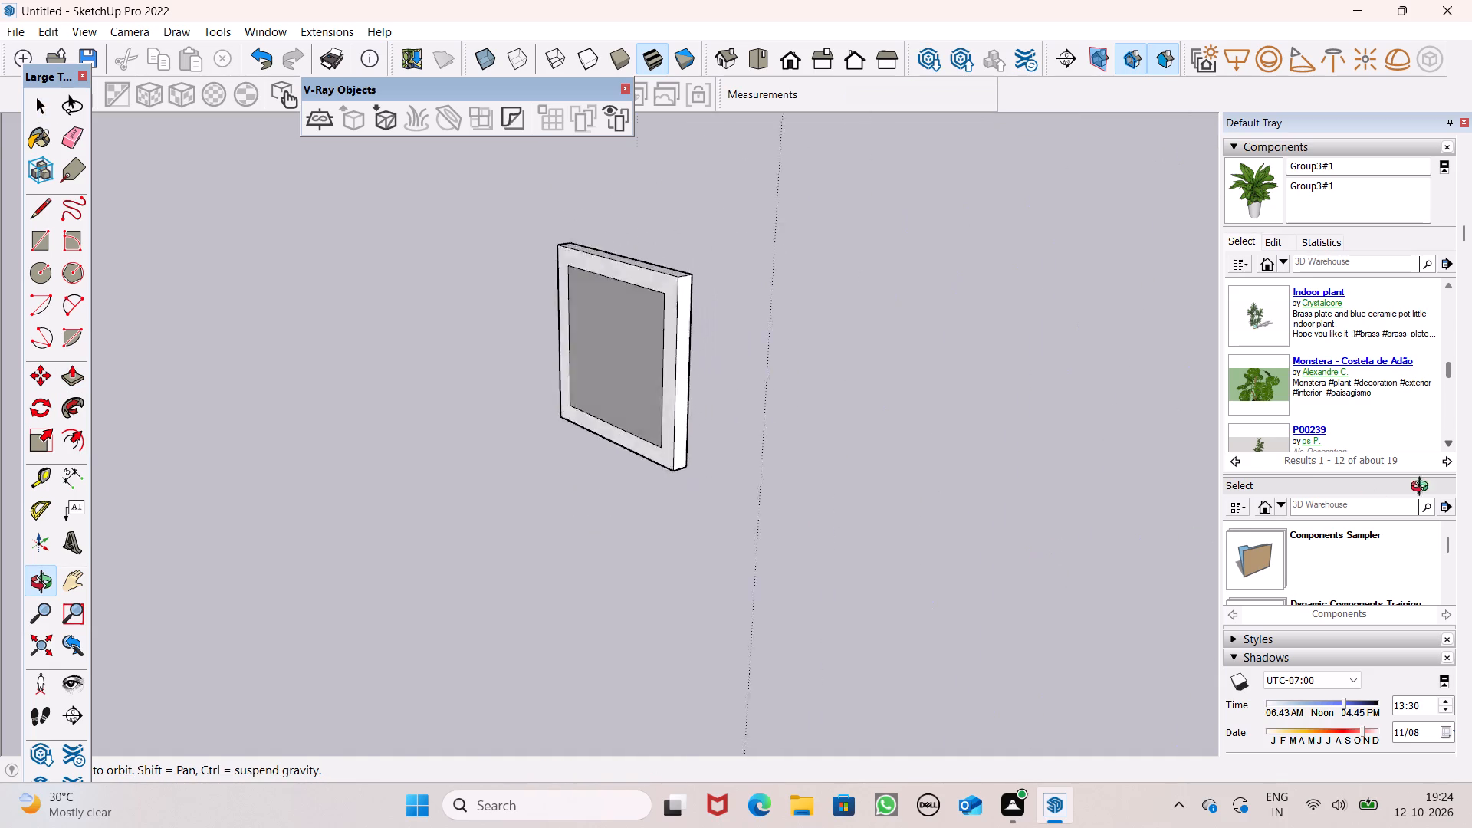
middle_drag(1423, 488, 1471, 462)
scroll(1306, 511, down, 13)
scroll(1329, 429, down, 7)
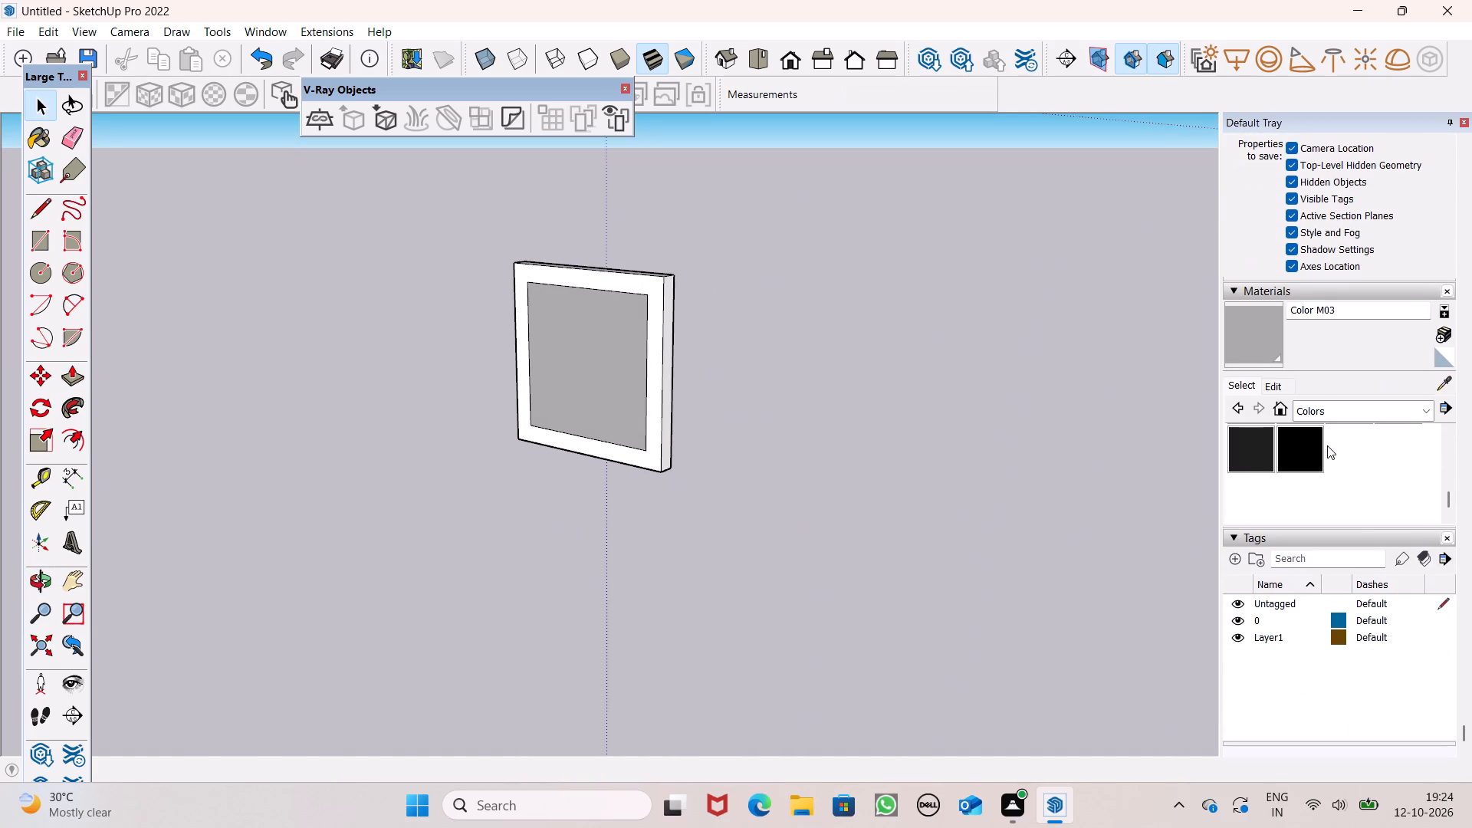
scroll(1360, 445, up, 3)
scroll(1372, 468, down, 1)
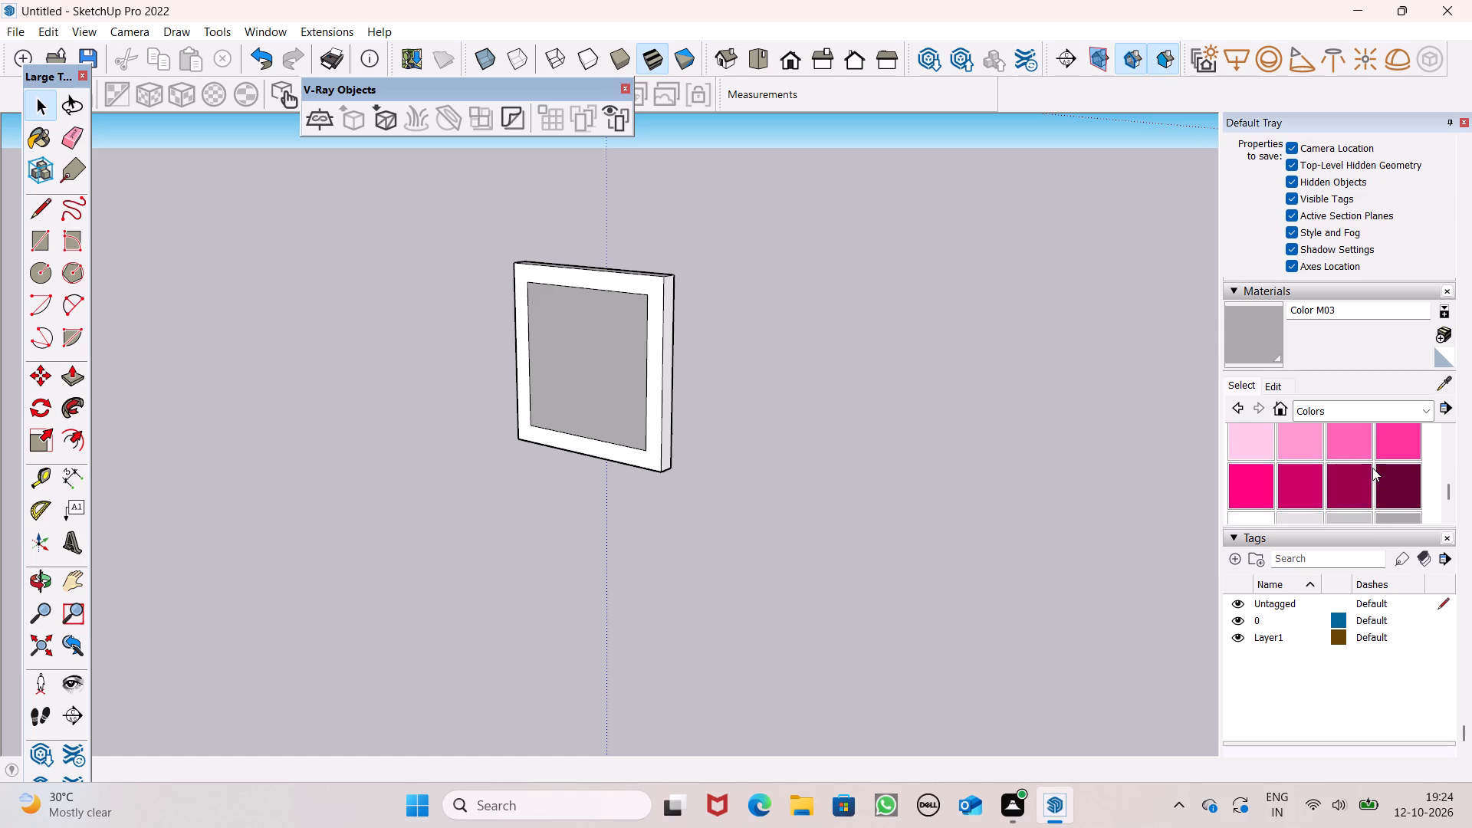
scroll(1372, 468, down, 2)
scroll(1375, 468, up, 3)
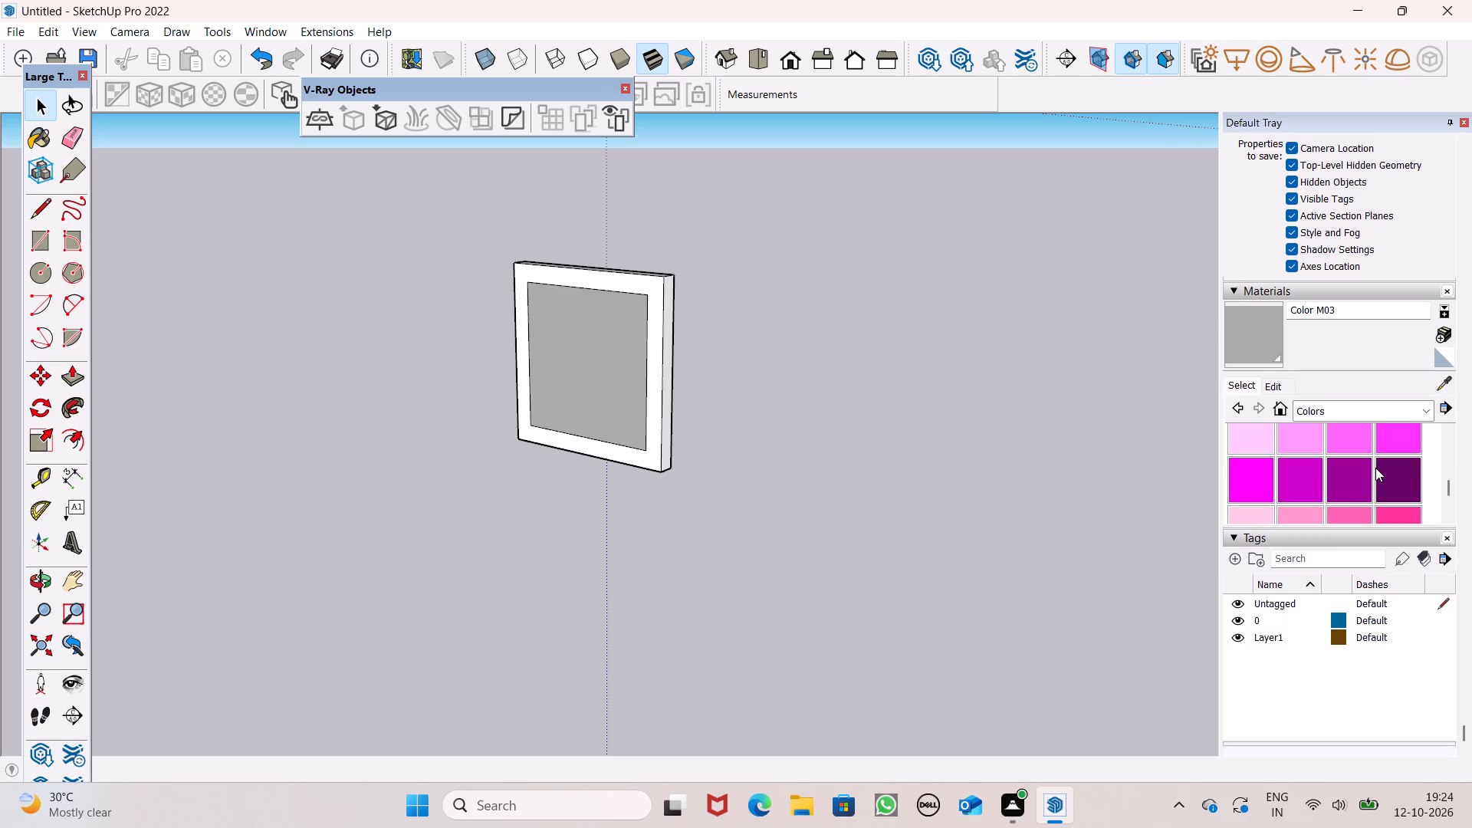
scroll(1375, 468, up, 1)
scroll(1375, 468, down, 5)
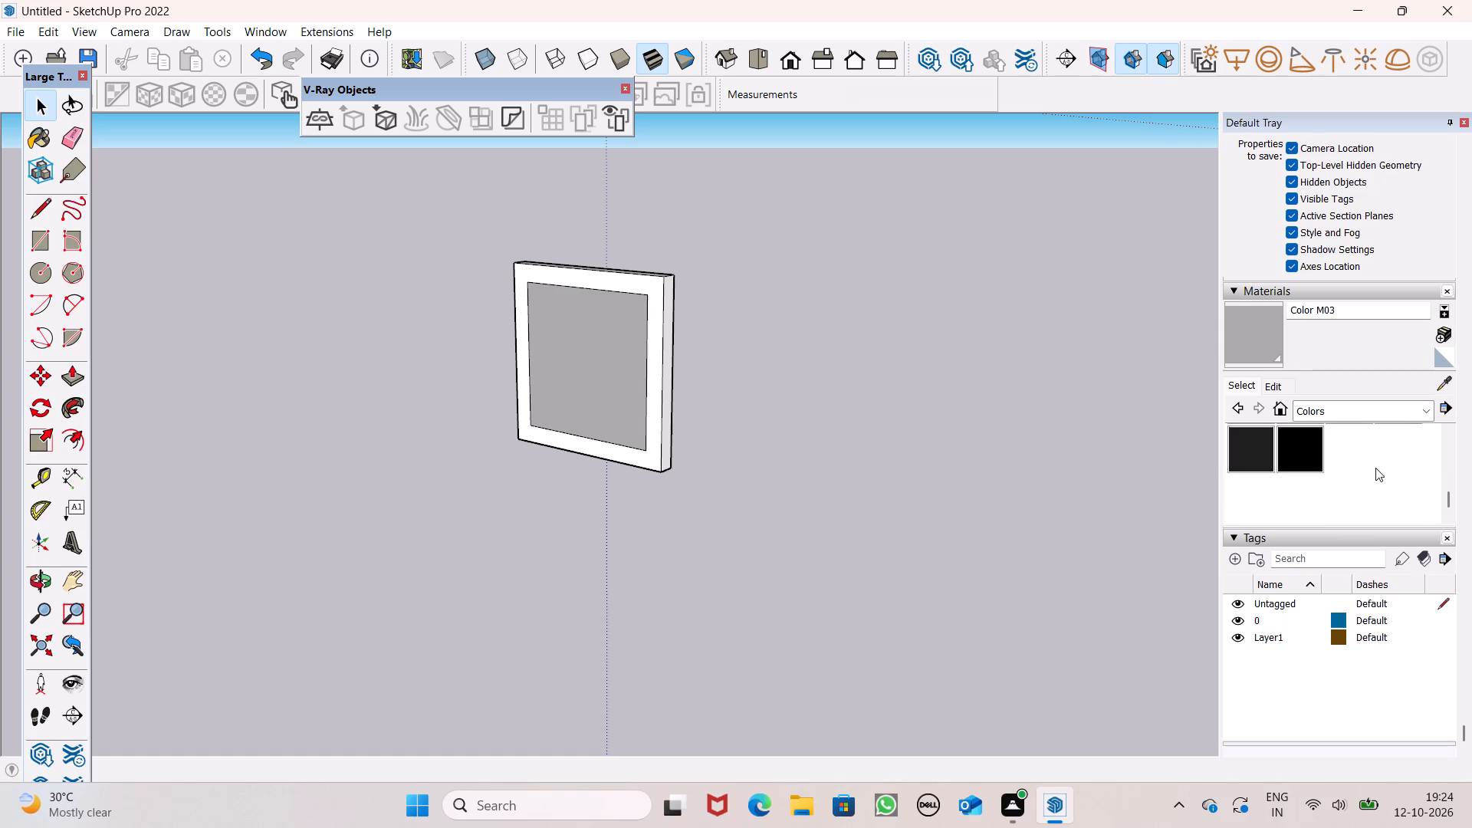
scroll(1375, 468, up, 7)
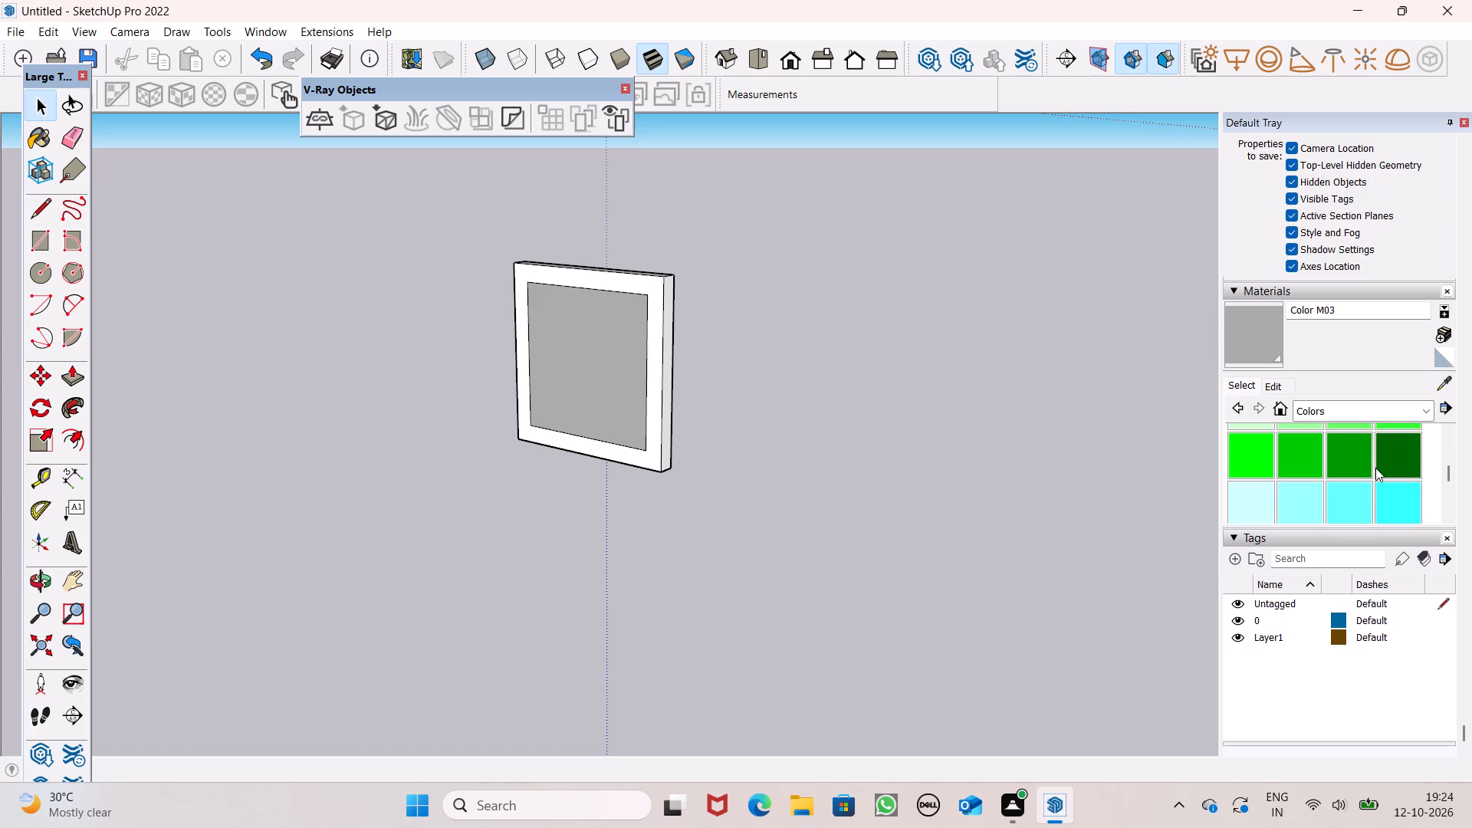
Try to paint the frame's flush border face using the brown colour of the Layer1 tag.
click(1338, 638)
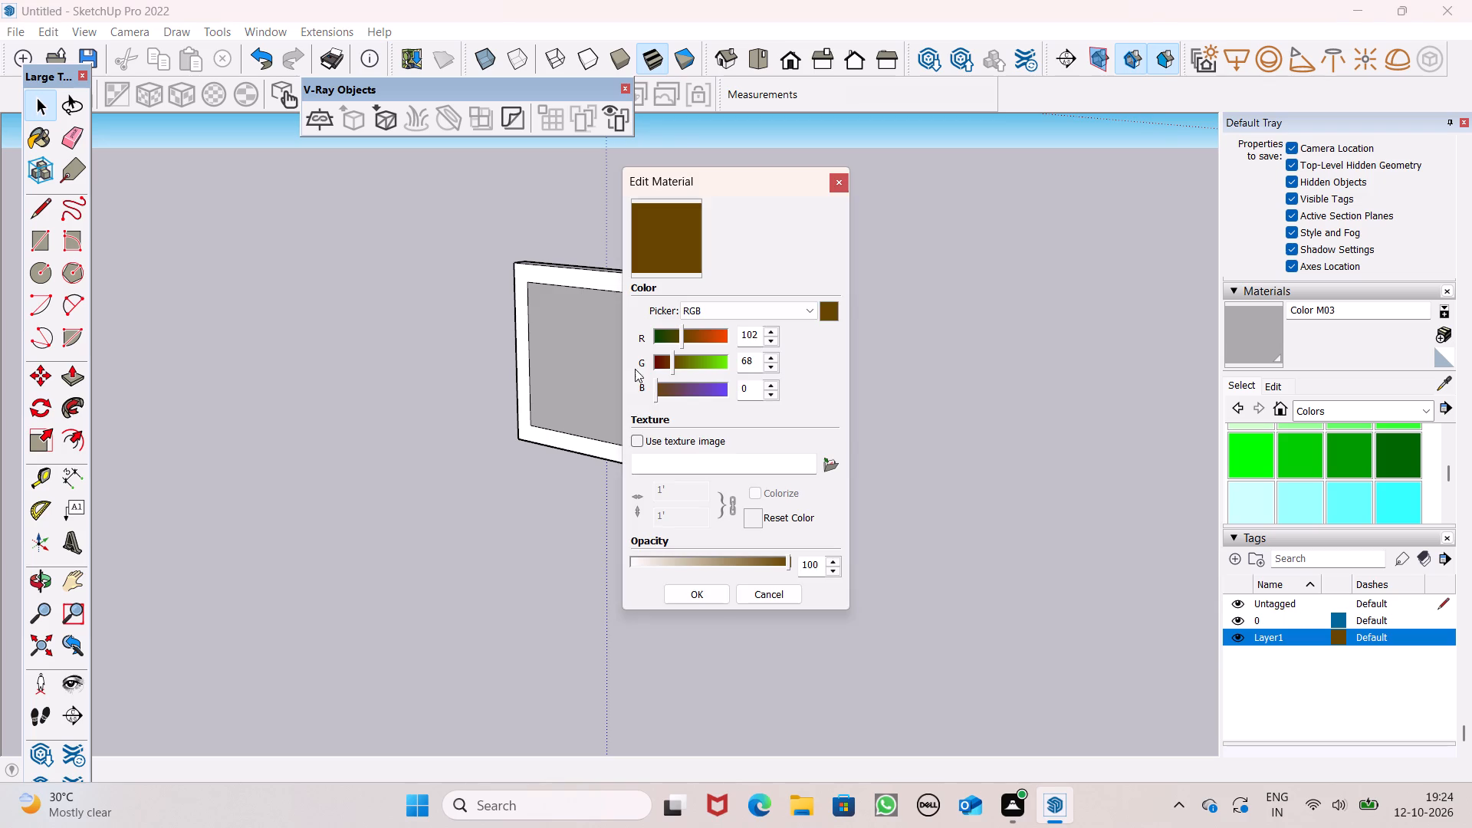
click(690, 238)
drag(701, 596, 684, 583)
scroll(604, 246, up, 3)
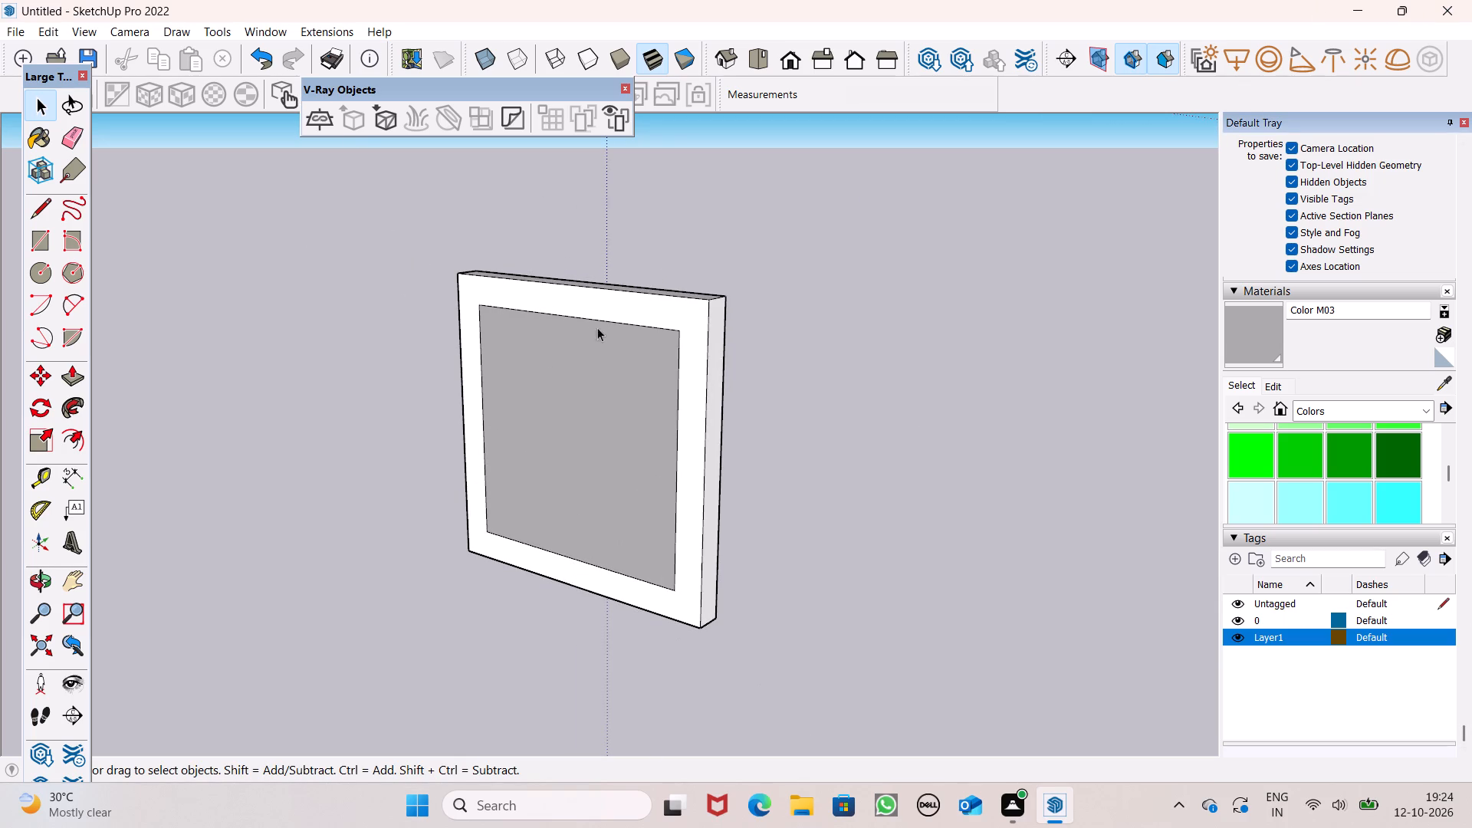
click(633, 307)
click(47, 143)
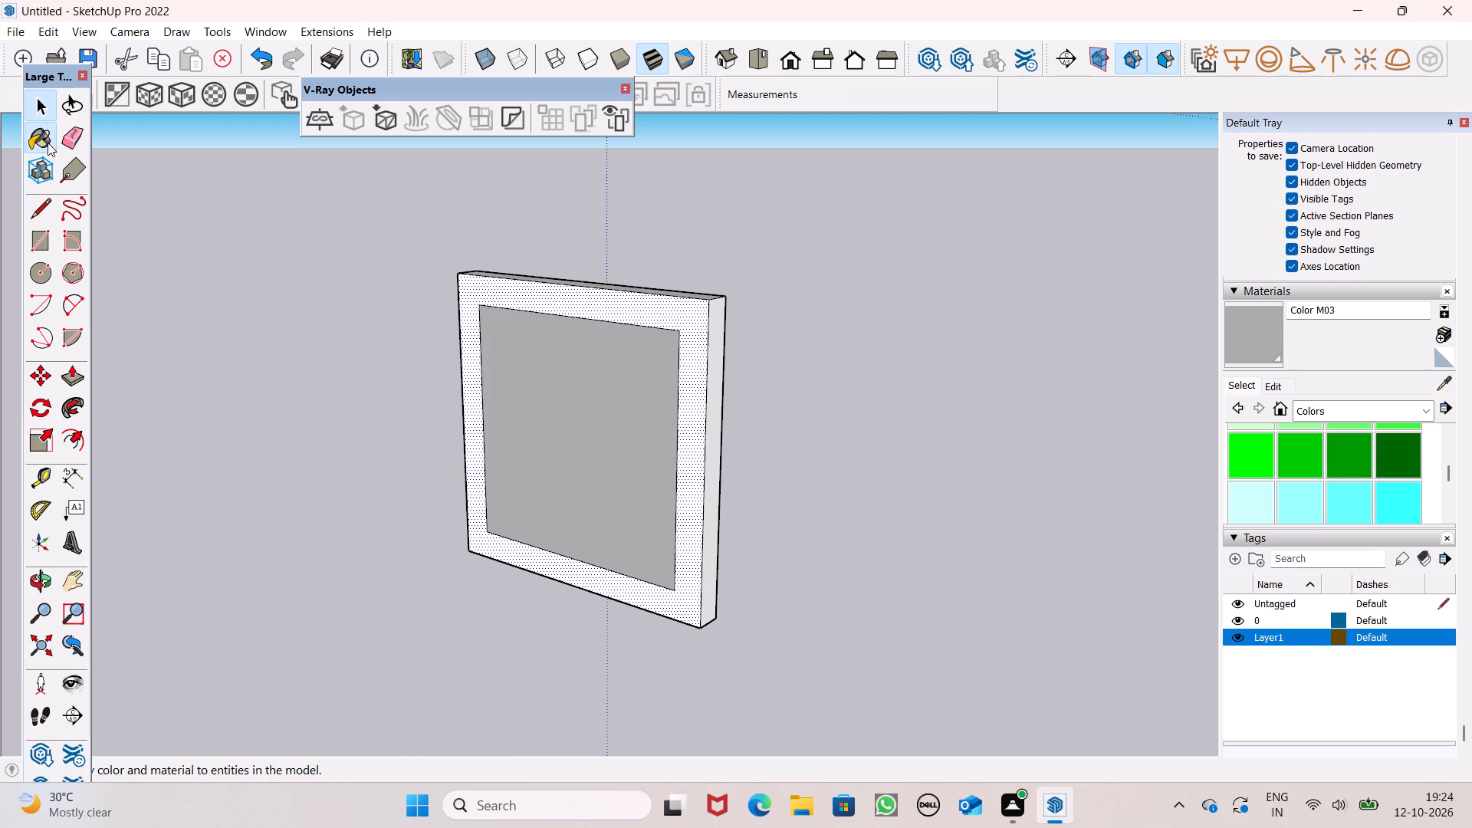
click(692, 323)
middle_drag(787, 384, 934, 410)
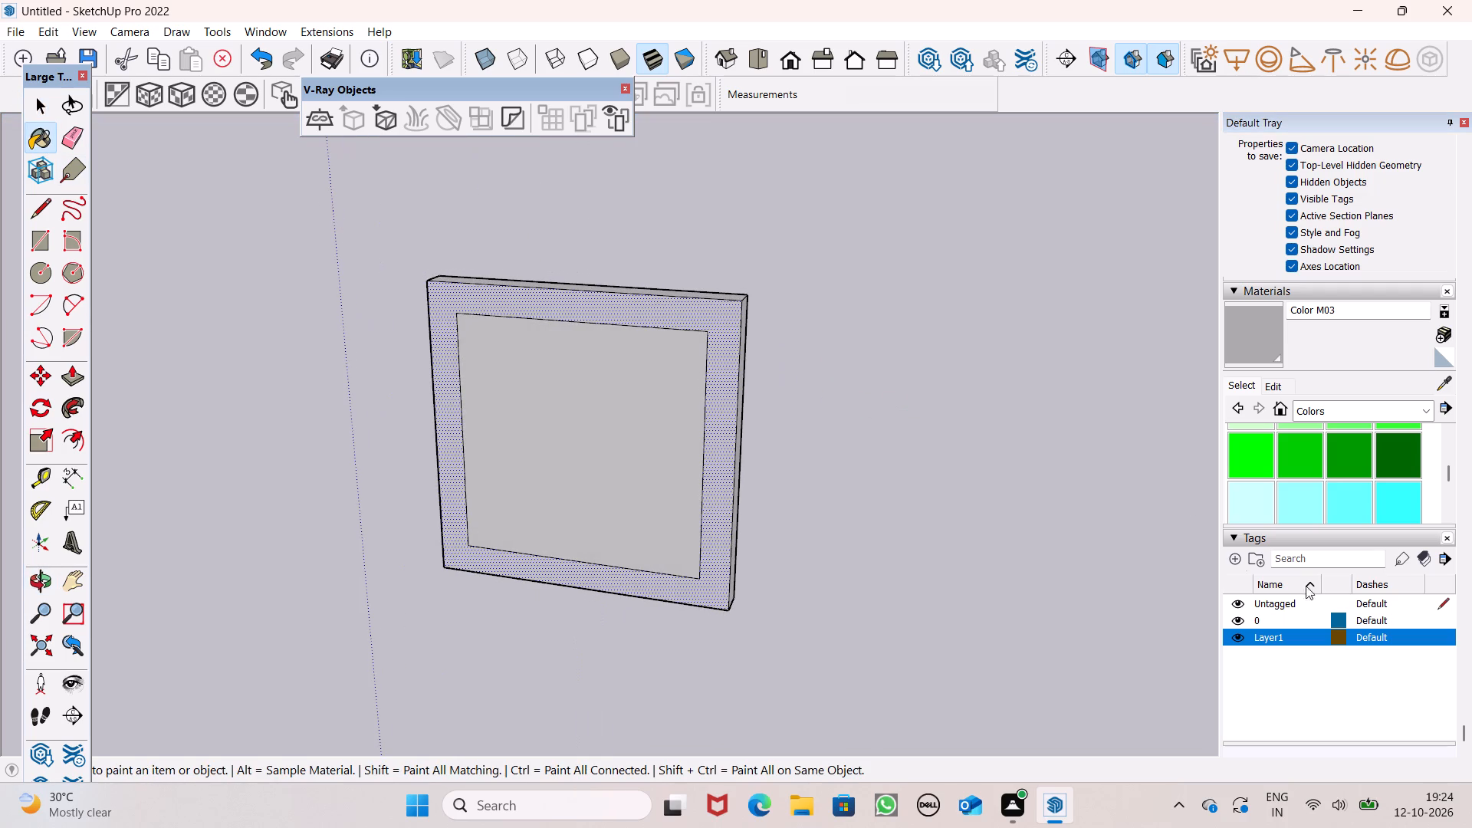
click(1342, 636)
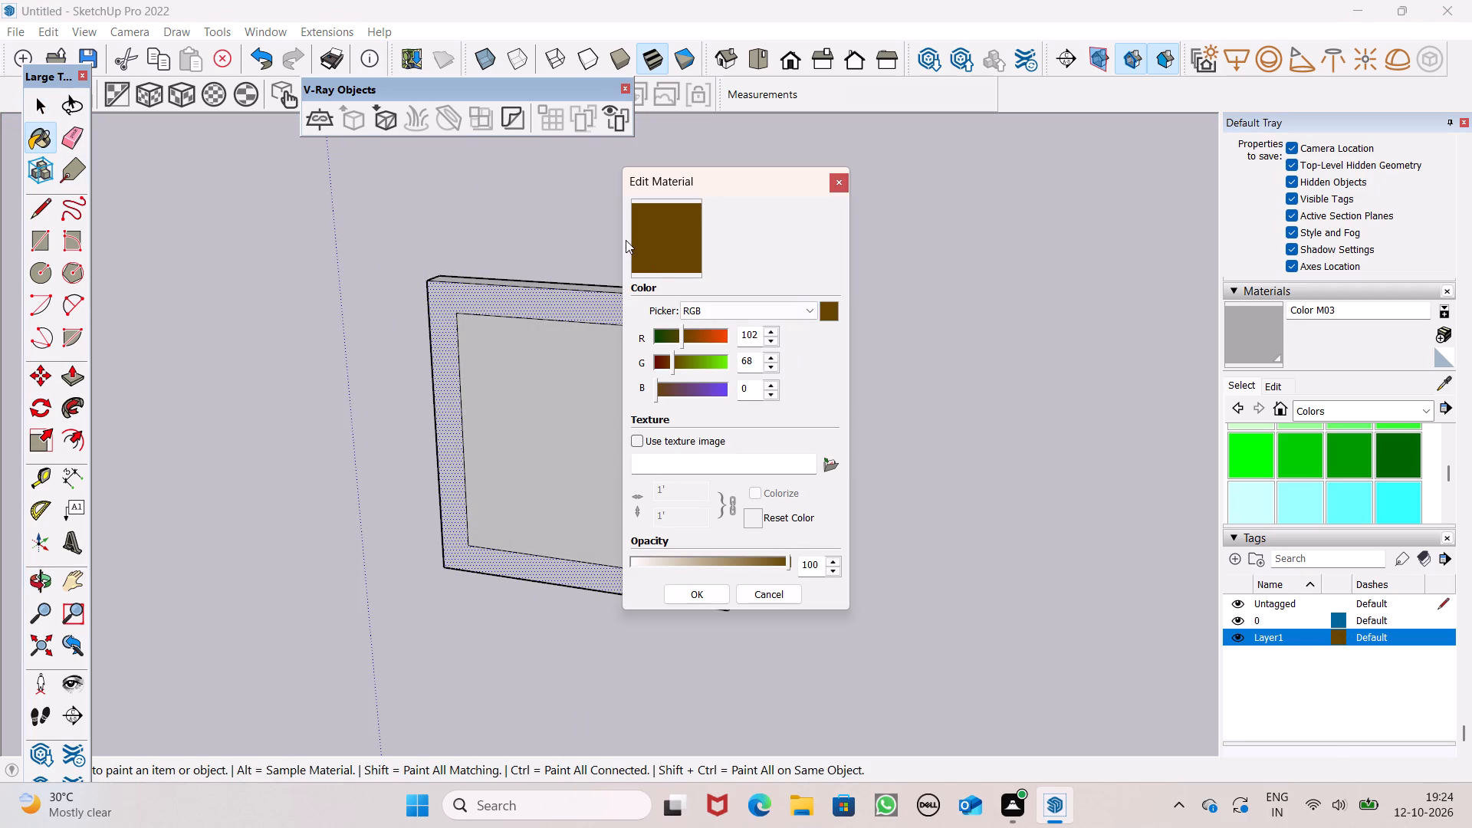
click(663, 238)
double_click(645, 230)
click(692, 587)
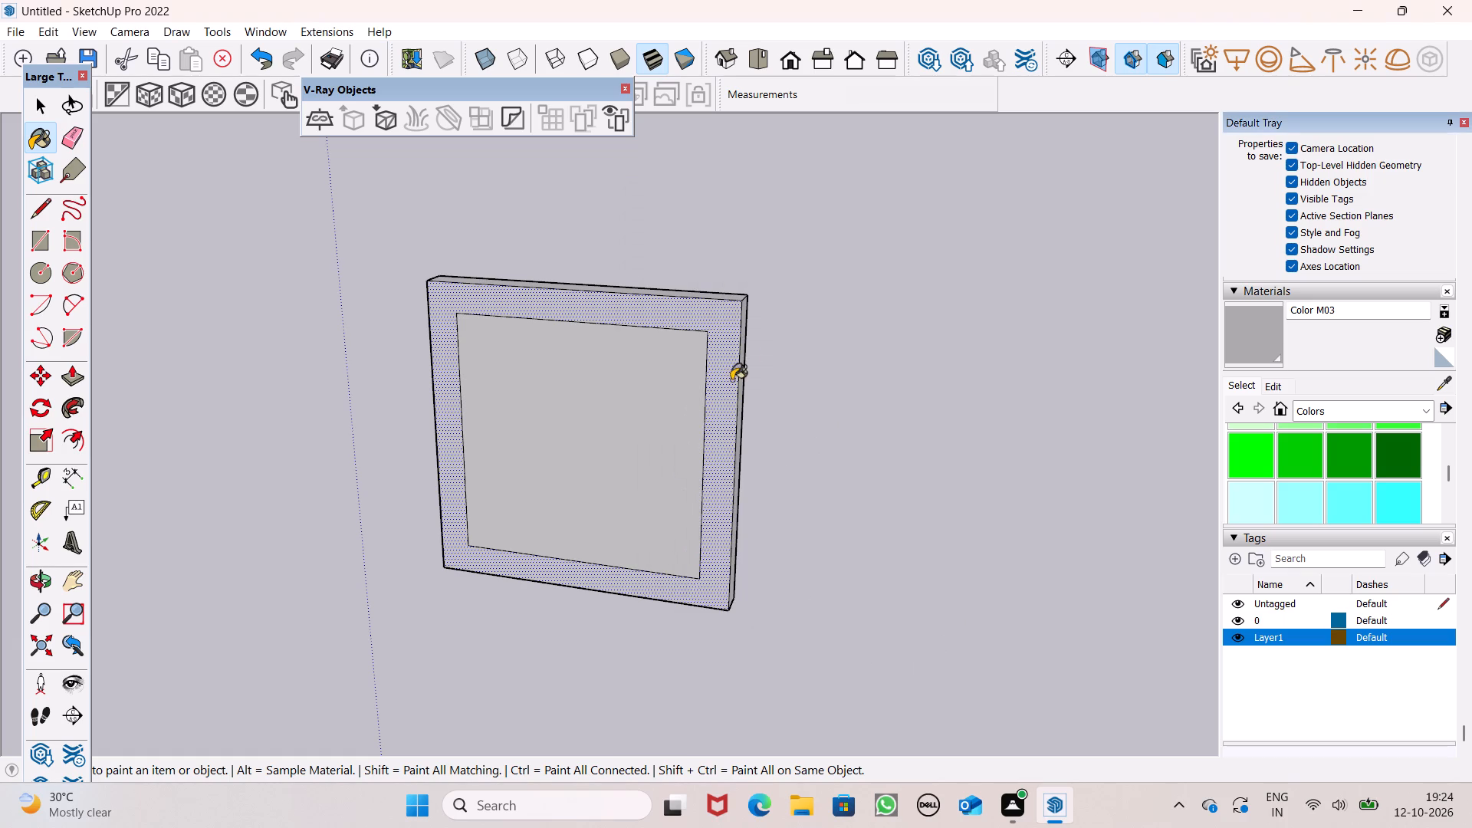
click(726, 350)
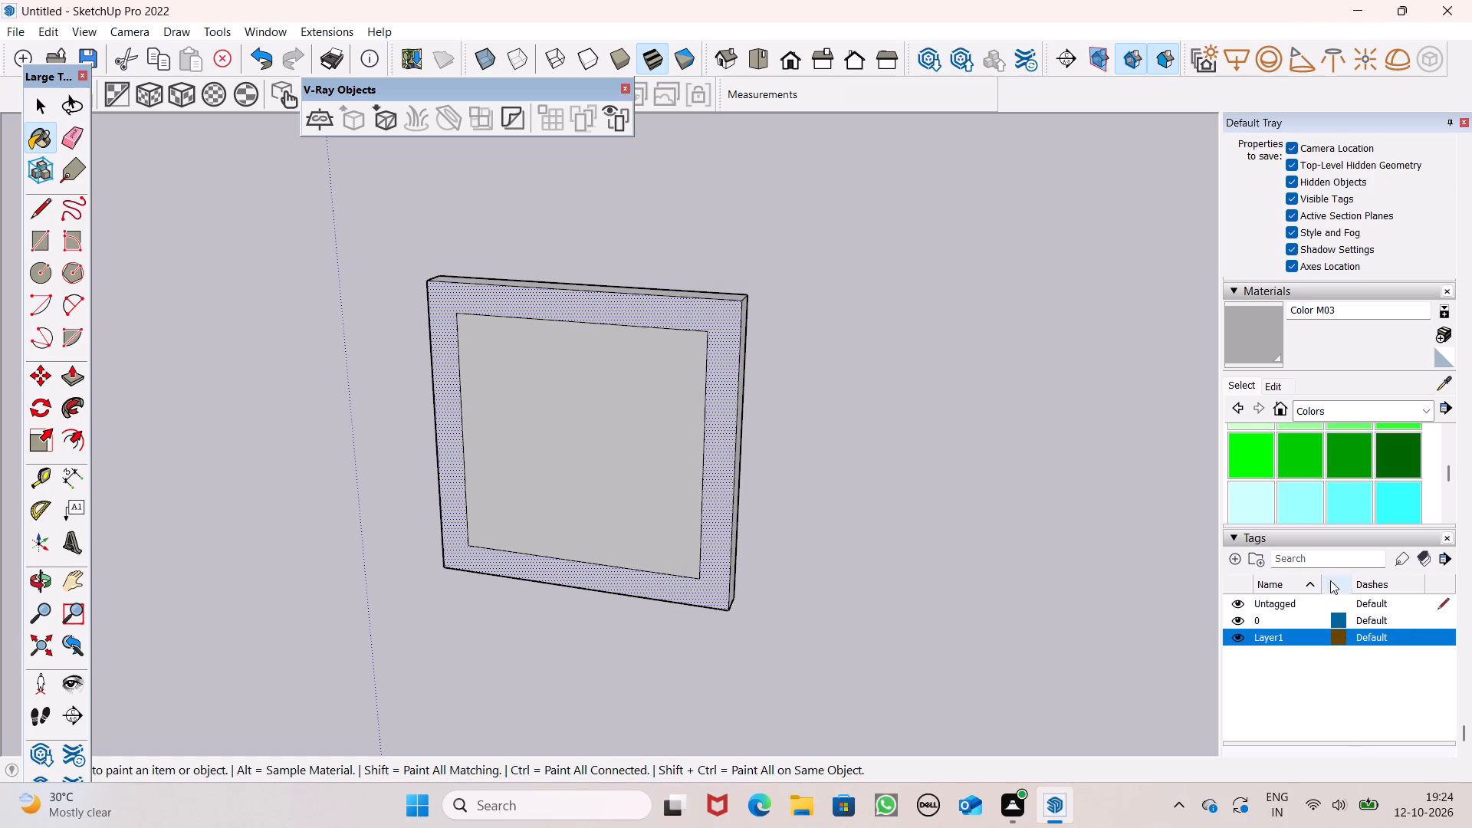
Paint the frame's flush border face with the dark brown Color D08 from the Colors library, and deselect it.
scroll(1309, 436, down, 1)
scroll(1336, 474, up, 3)
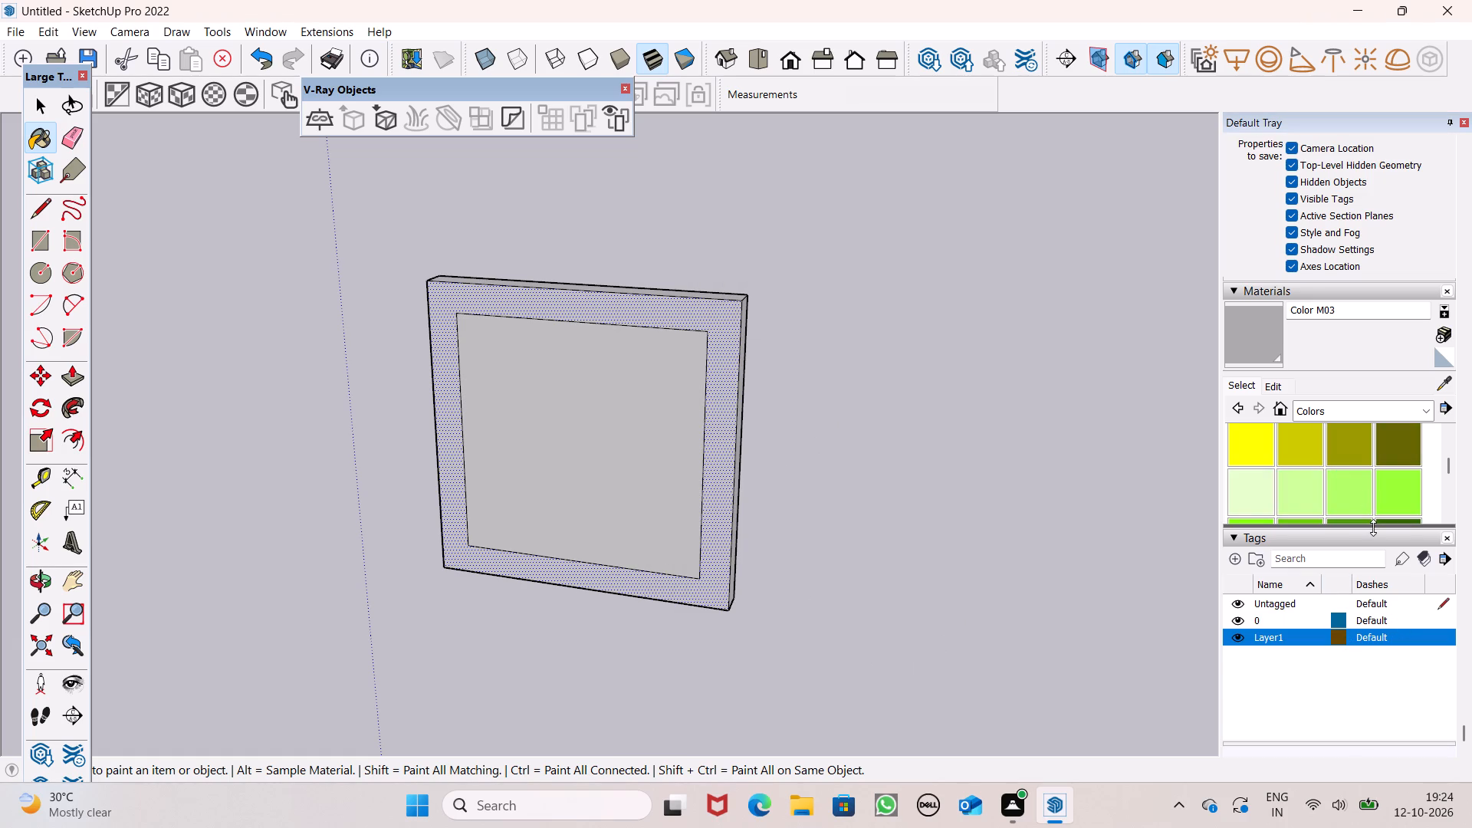
scroll(1373, 527, up, 1)
scroll(1383, 534, down, 2)
scroll(1383, 537, up, 1)
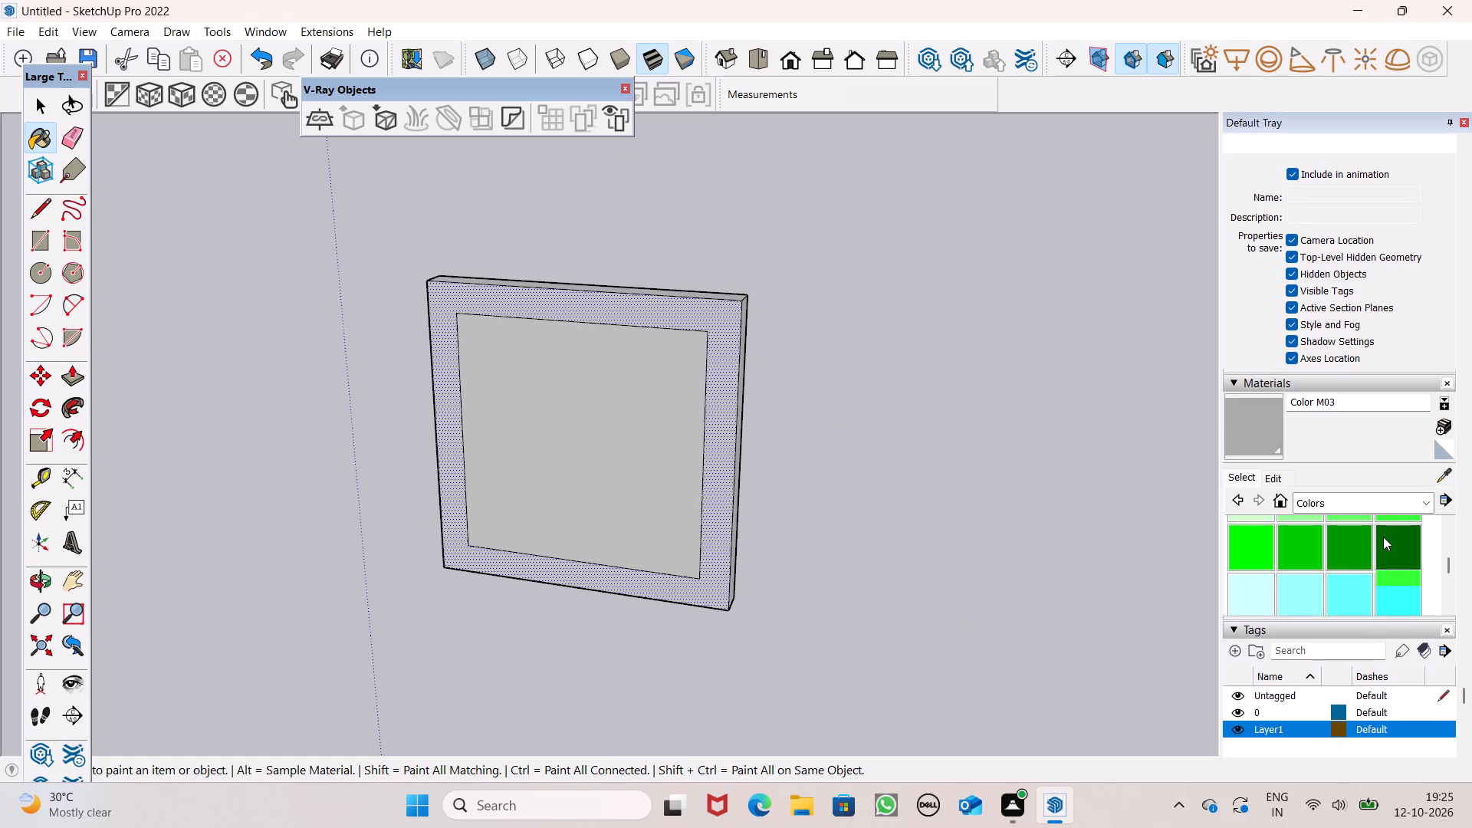
scroll(1383, 538, down, 4)
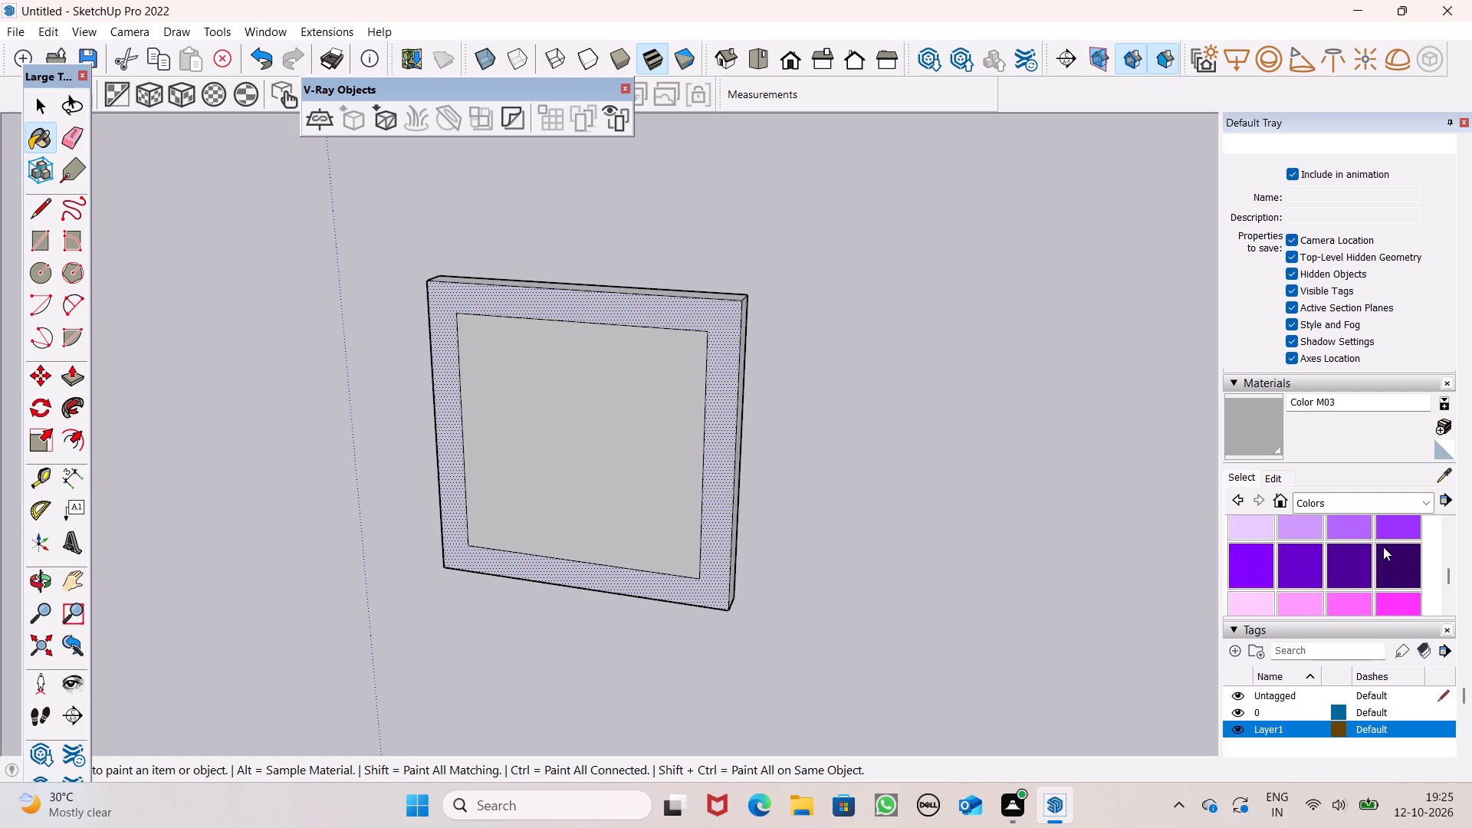
scroll(1383, 547, down, 3)
scroll(1383, 550, up, 2)
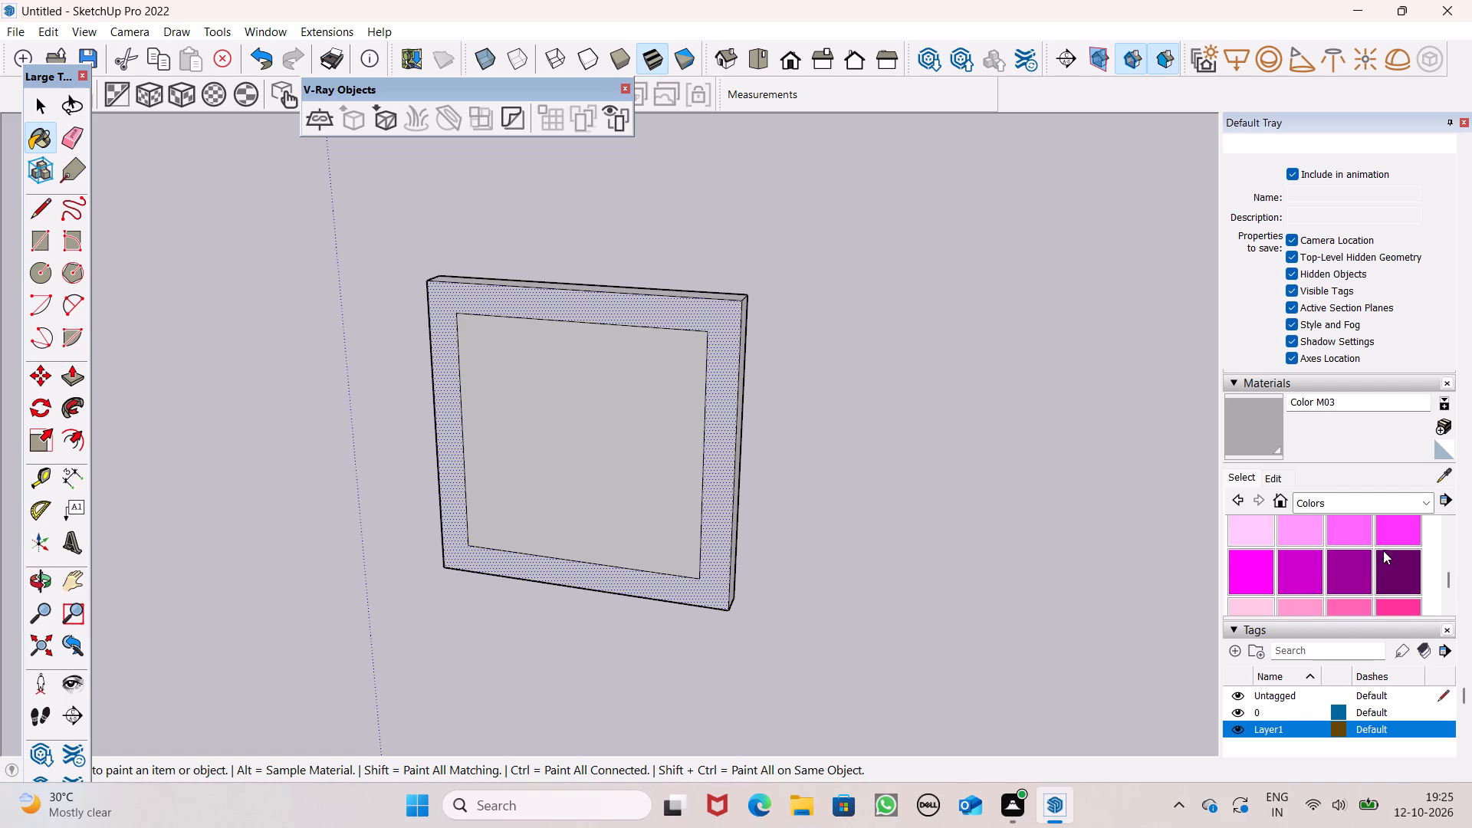
scroll(1383, 550, up, 7)
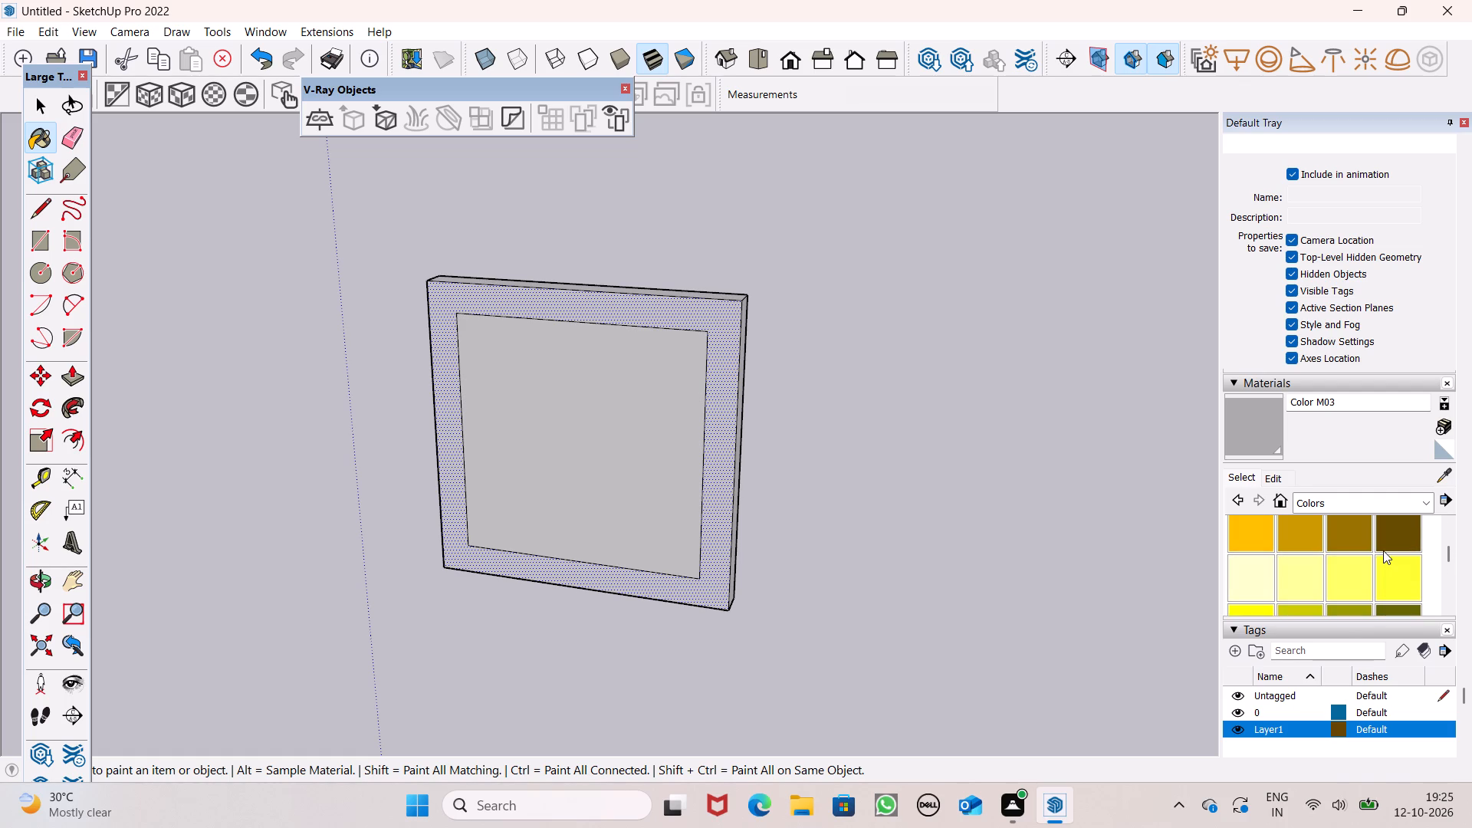
scroll(1385, 549, up, 1)
scroll(1390, 547, down, 1)
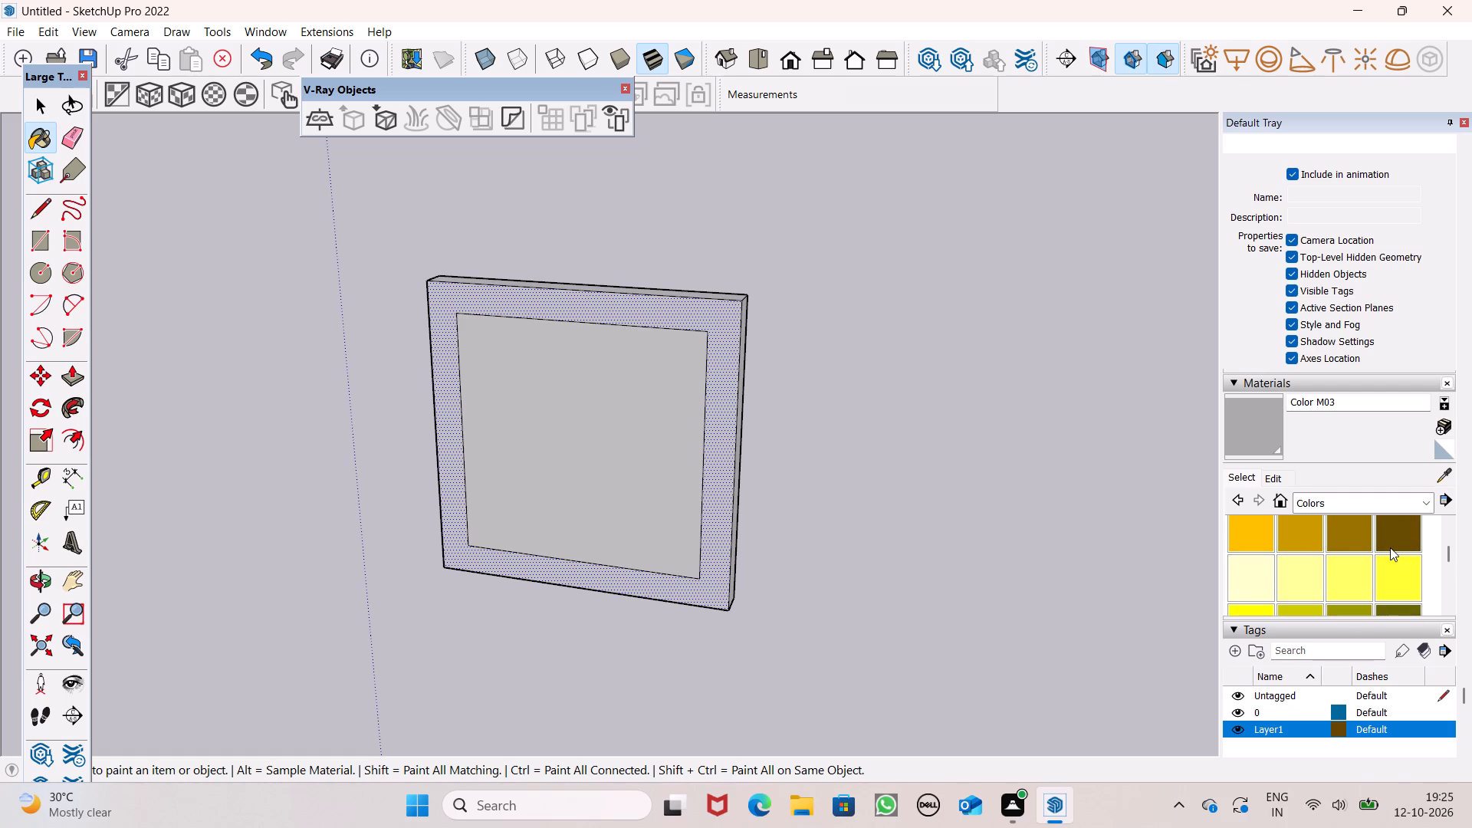
click(1401, 544)
scroll(730, 298, up, 2)
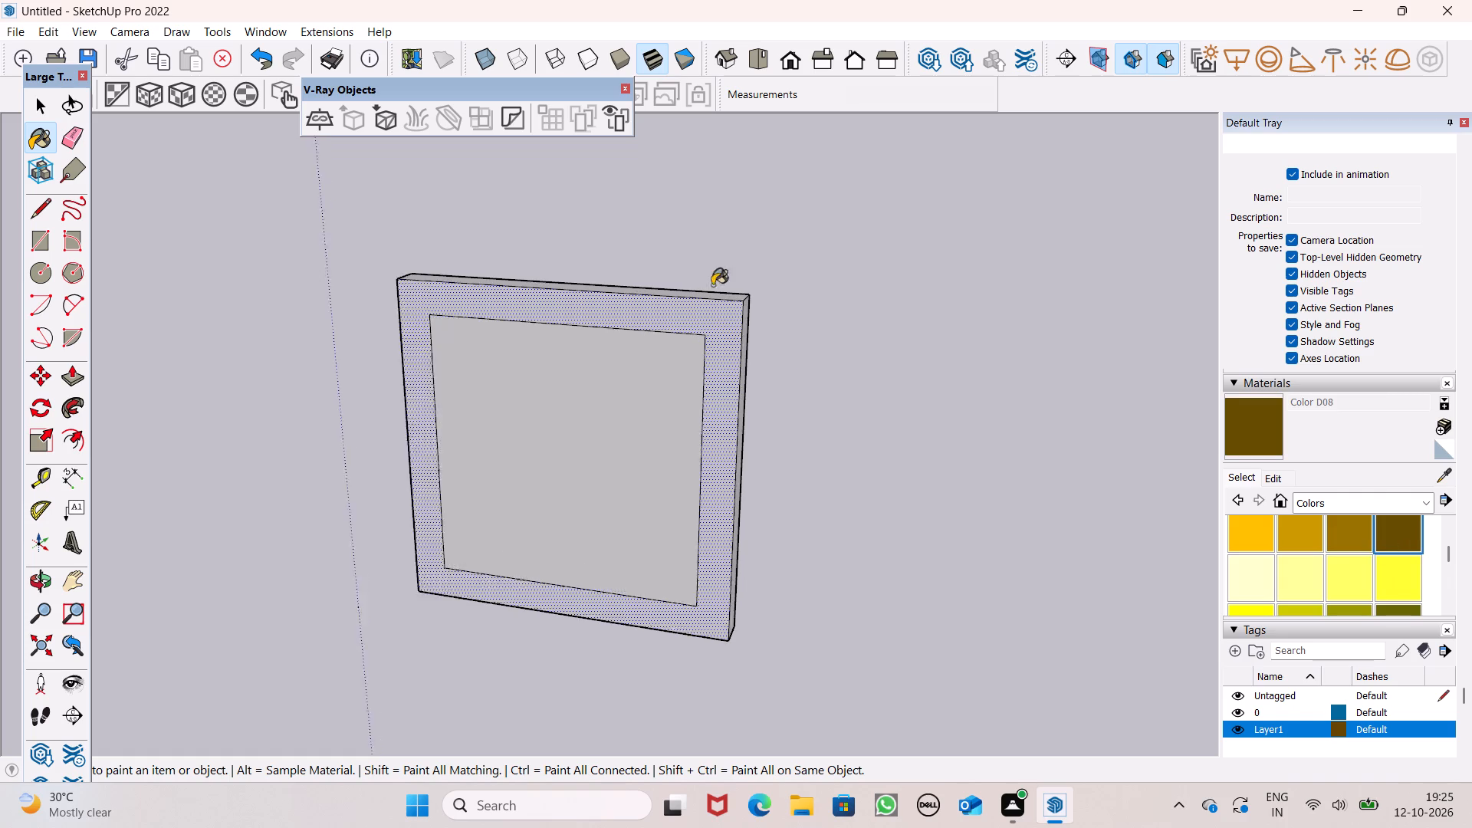
scroll(712, 285, up, 5)
scroll(773, 348, down, 4)
click(758, 398)
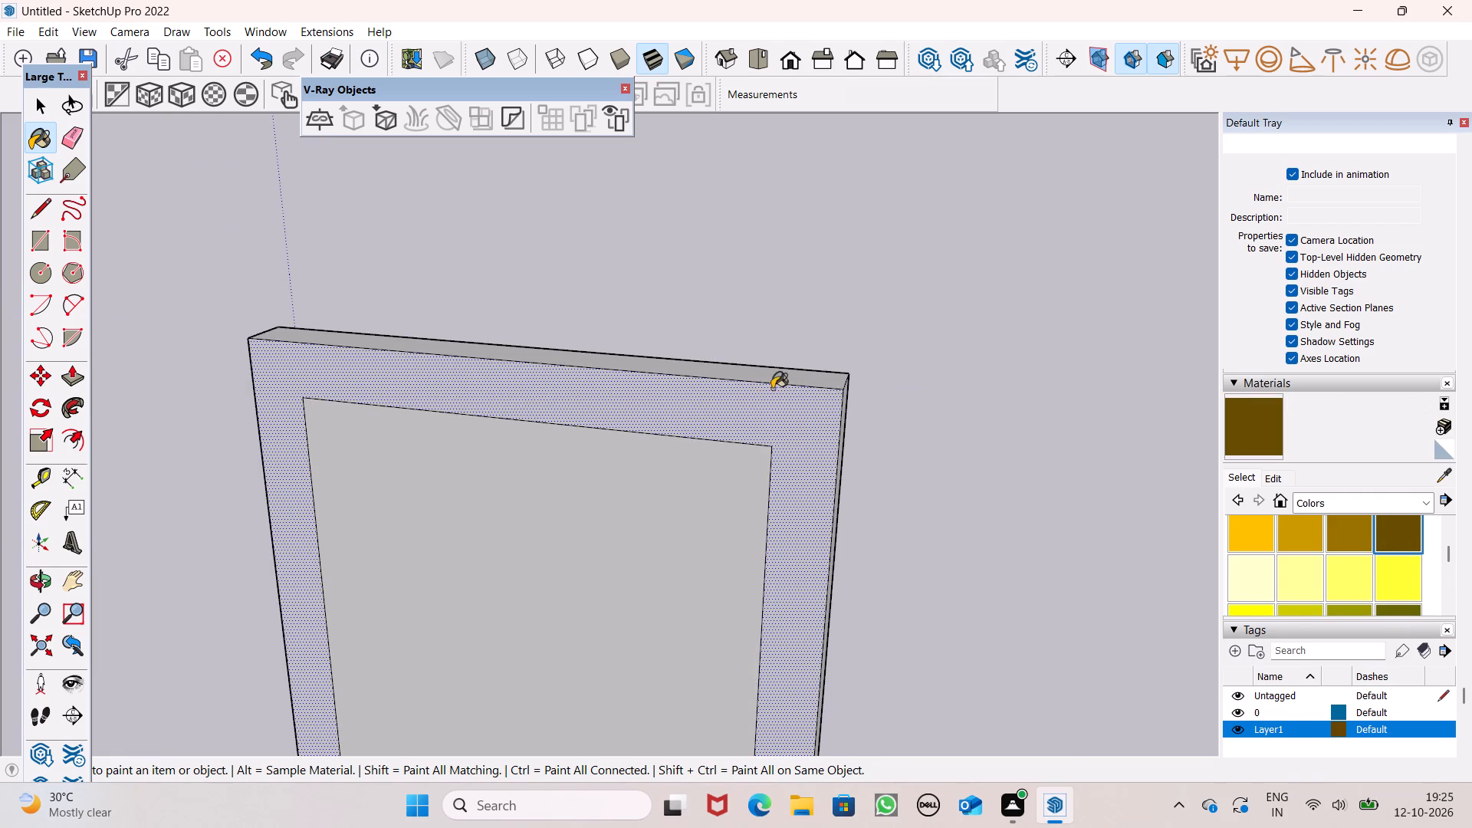
click(774, 383)
scroll(846, 327, down, 7)
key(space)
click(881, 400)
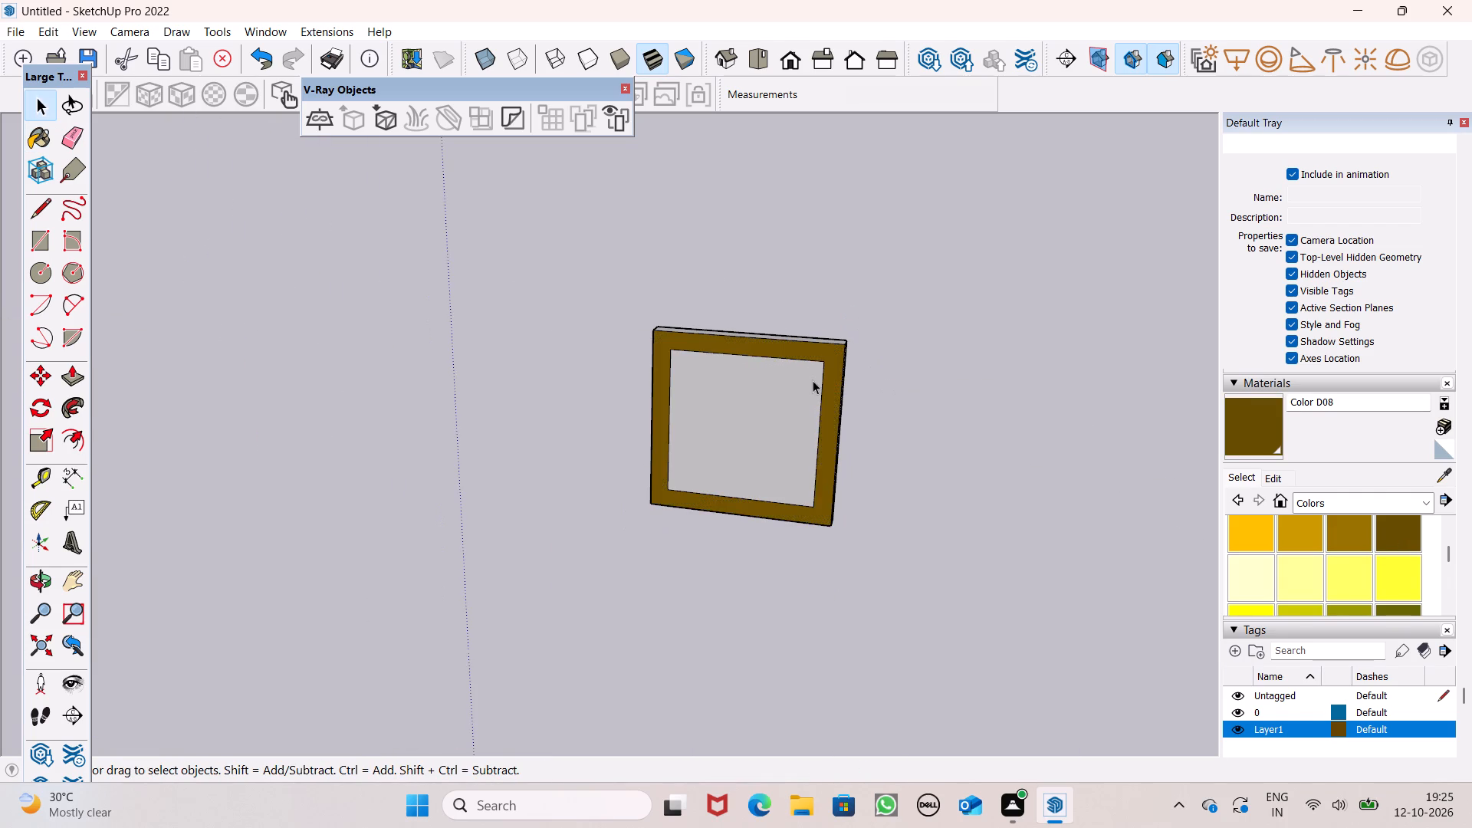
middle_drag(813, 379, 858, 261)
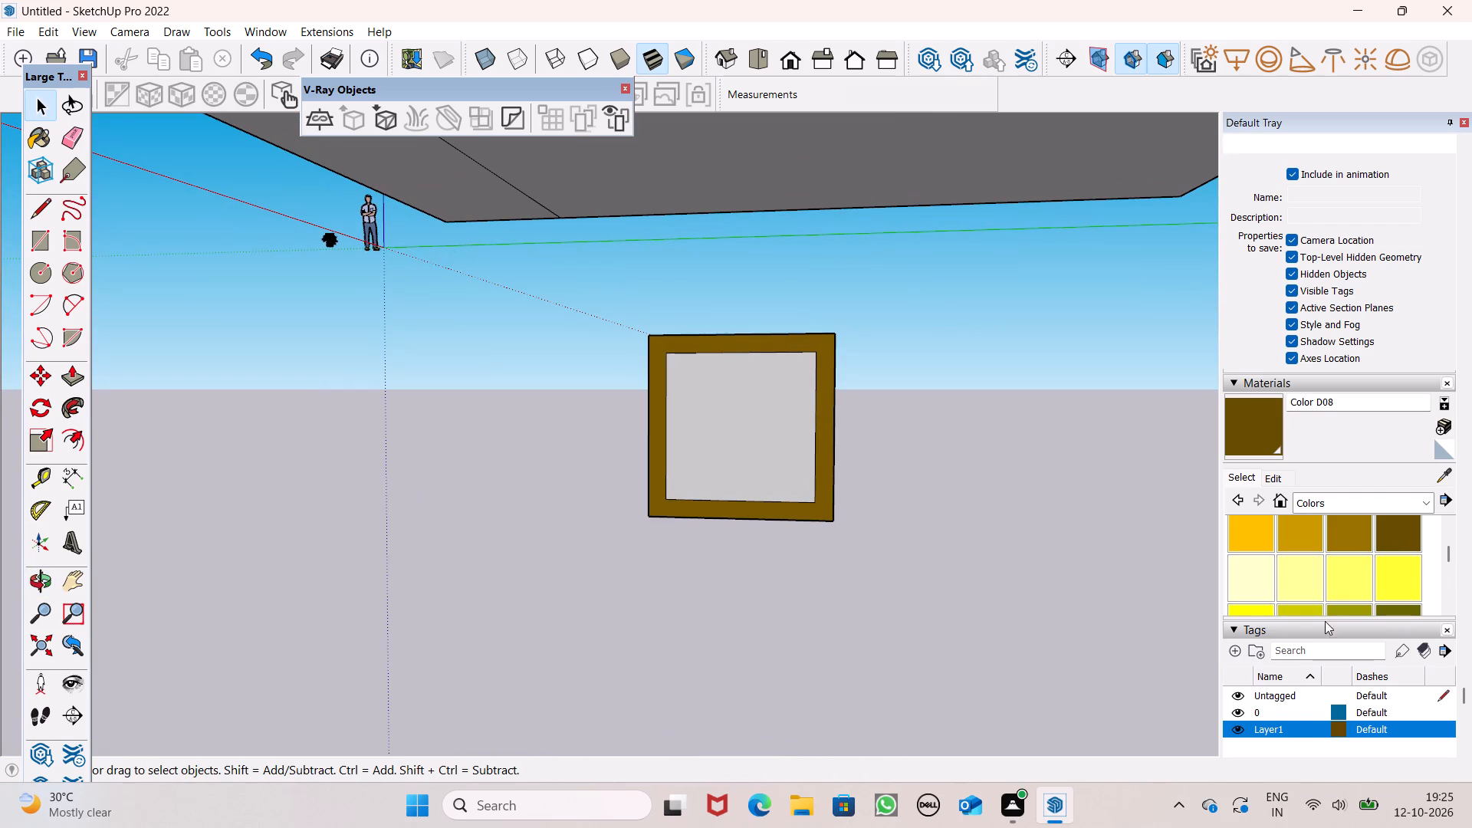
Repaint the frame's flush border face with the reddish dark brown Color C08 from the Colors library.
scroll(1325, 604, down, 2)
scroll(1363, 566, up, 3)
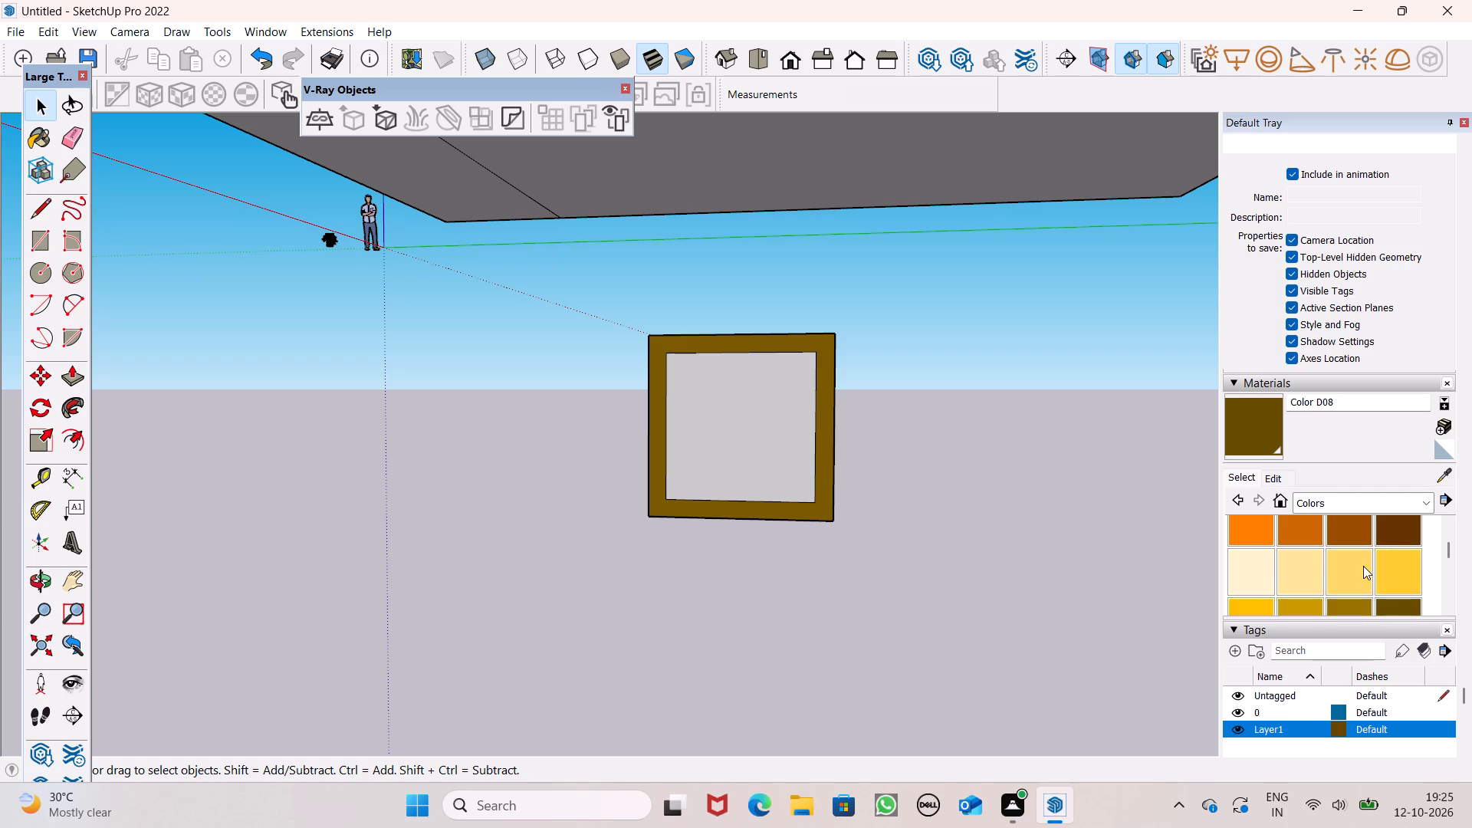
scroll(1398, 540, down, 1)
scroll(1398, 540, up, 2)
scroll(1398, 541, down, 2)
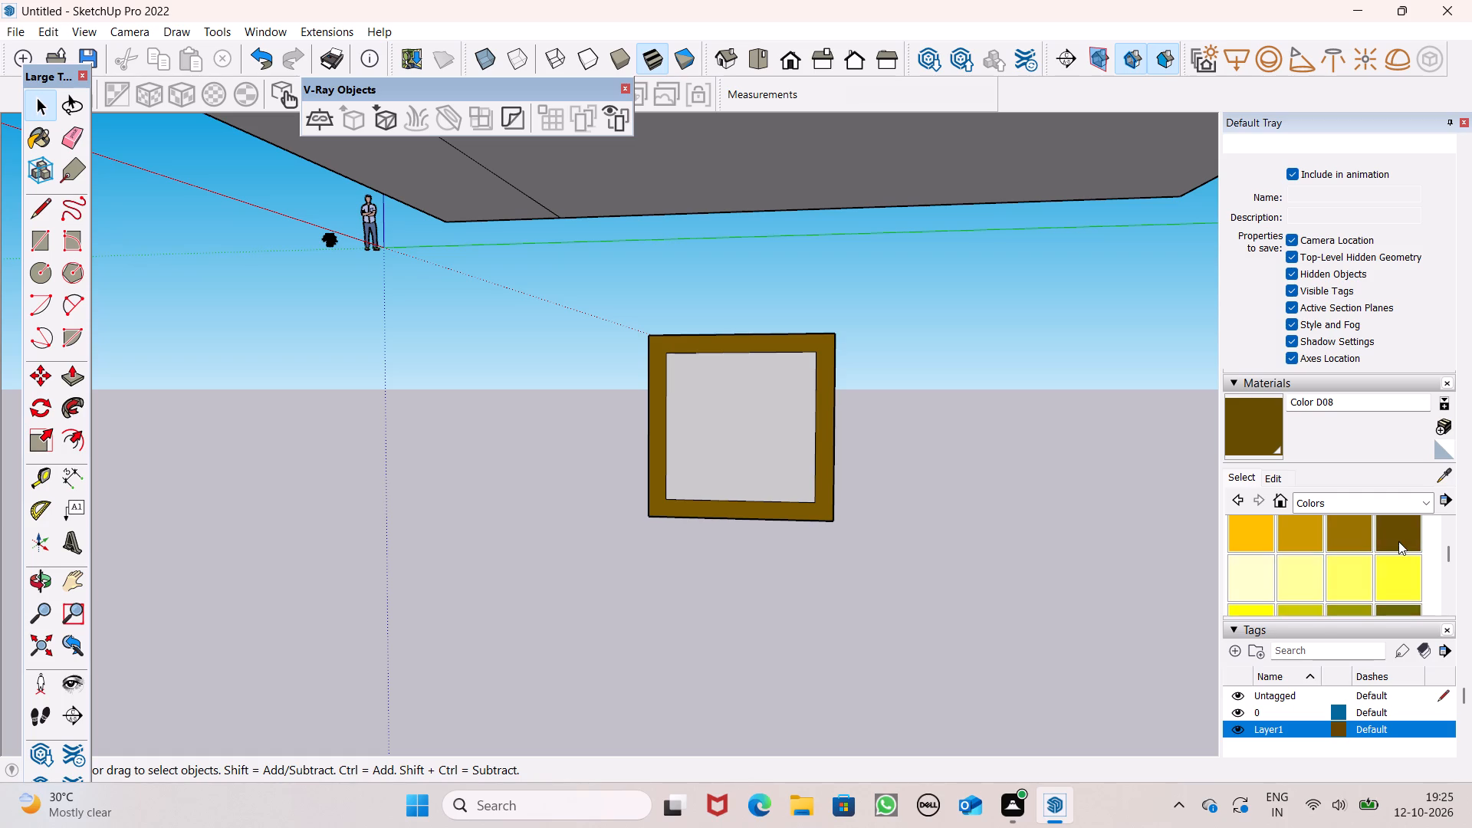
scroll(1398, 541, up, 2)
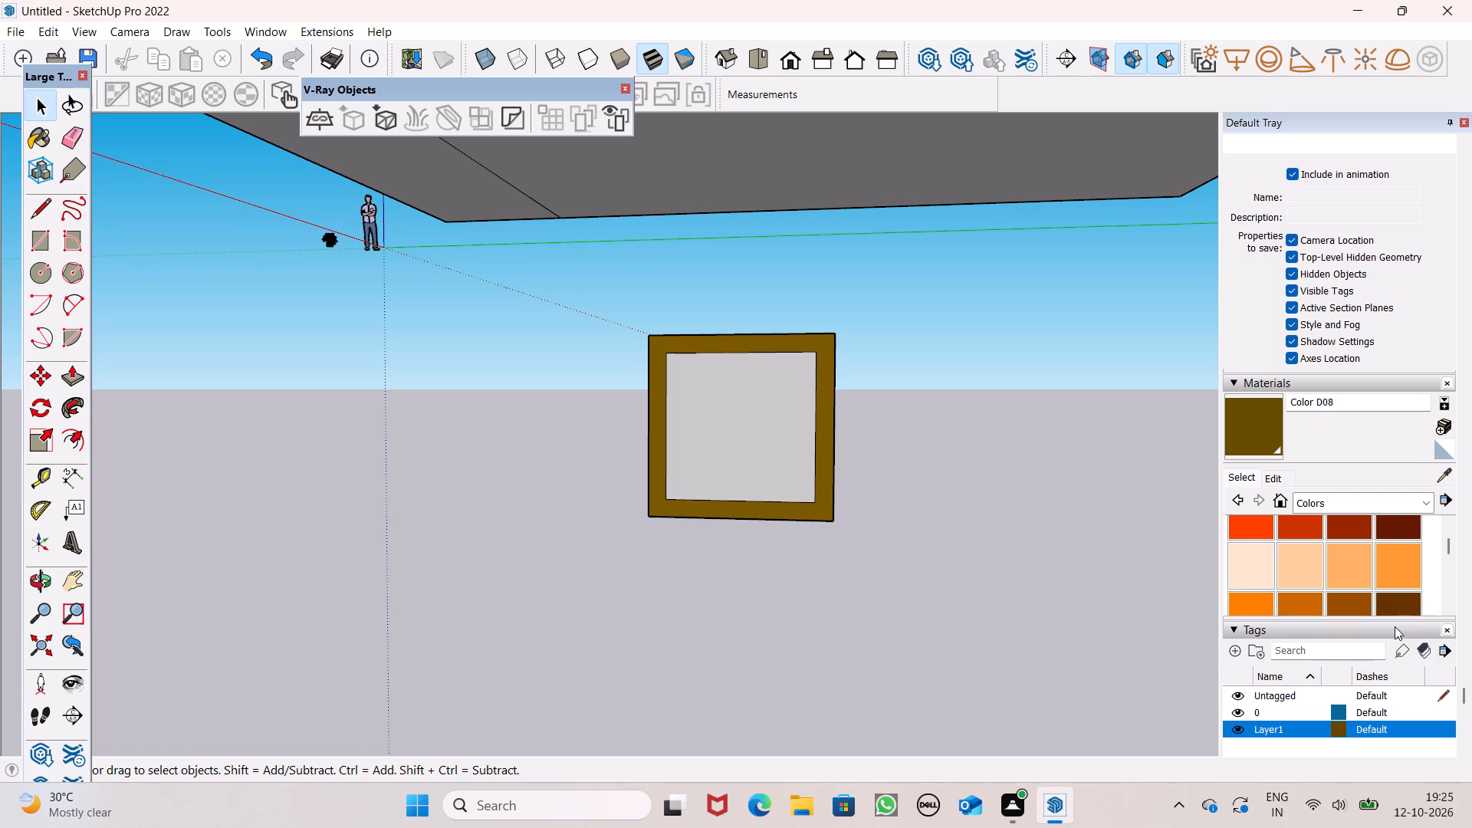
click(1378, 606)
click(1399, 602)
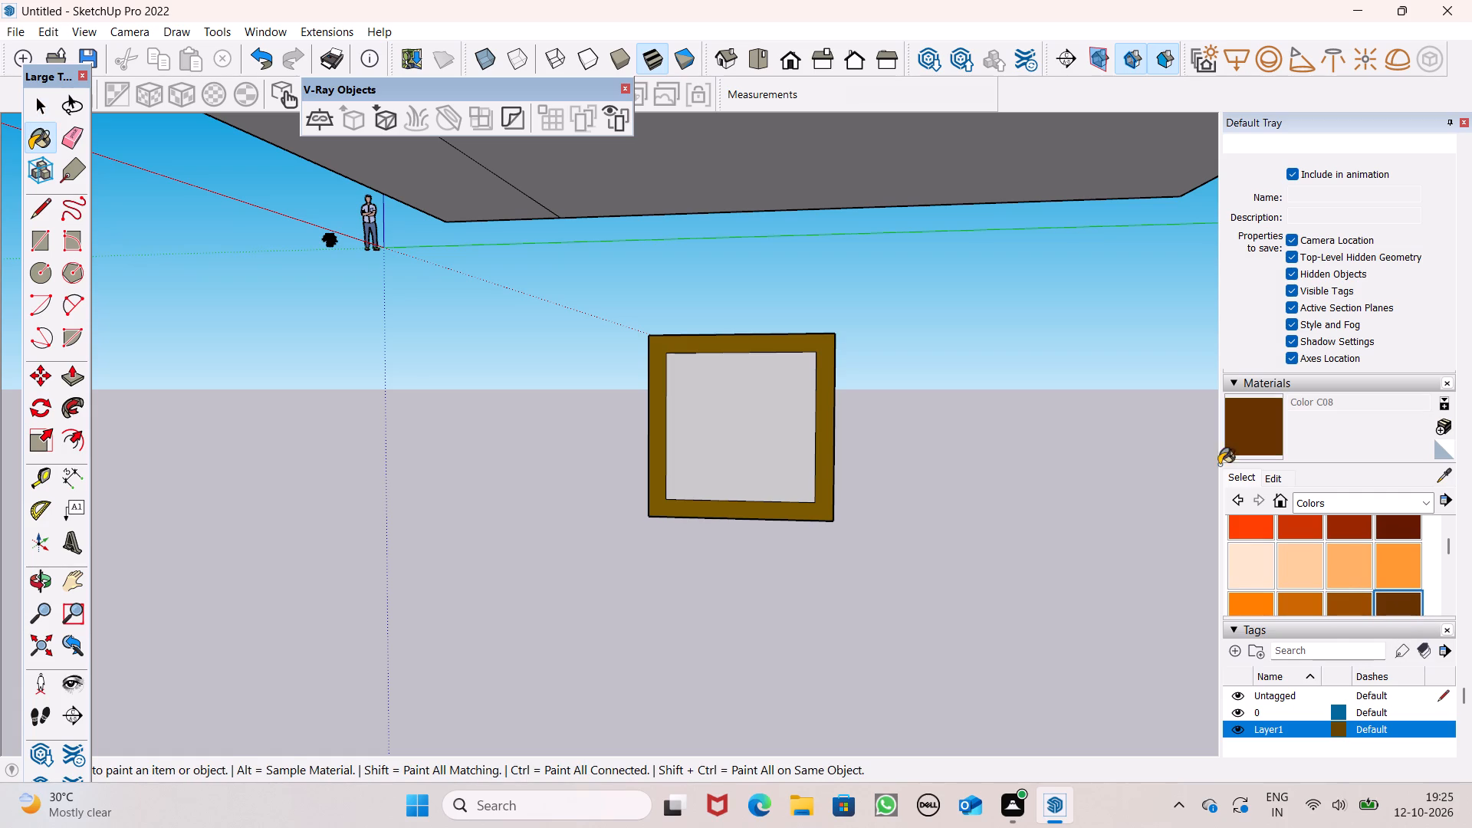
scroll(550, 285, up, 6)
scroll(730, 450, down, 2)
scroll(740, 458, up, 1)
scroll(746, 464, down, 2)
click(855, 472)
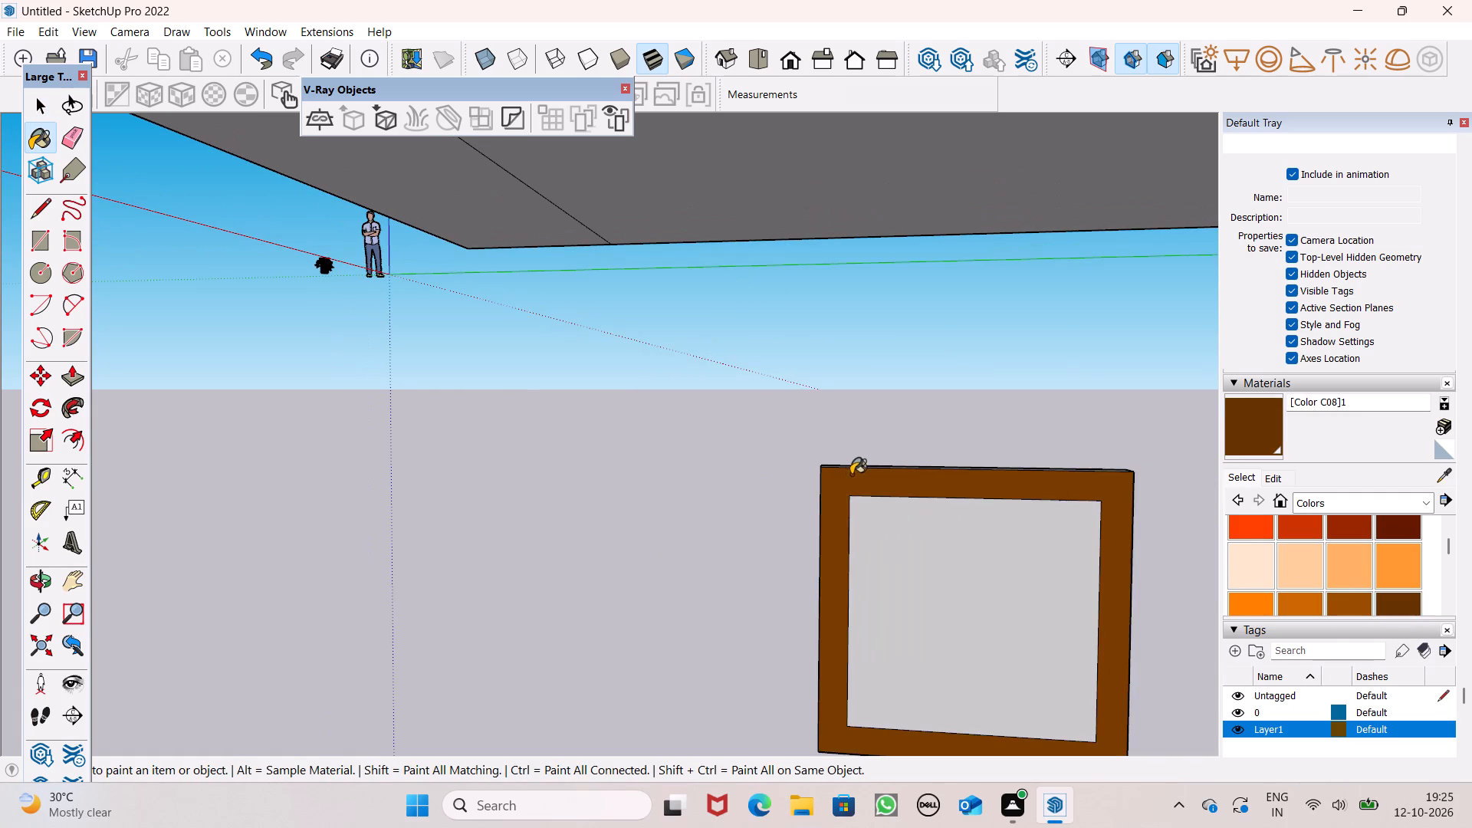
Paint the frame's top face and one outer side face with Color C08.
scroll(1059, 454, down, 6)
middle_drag(1112, 536, 735, 557)
scroll(752, 559, up, 1)
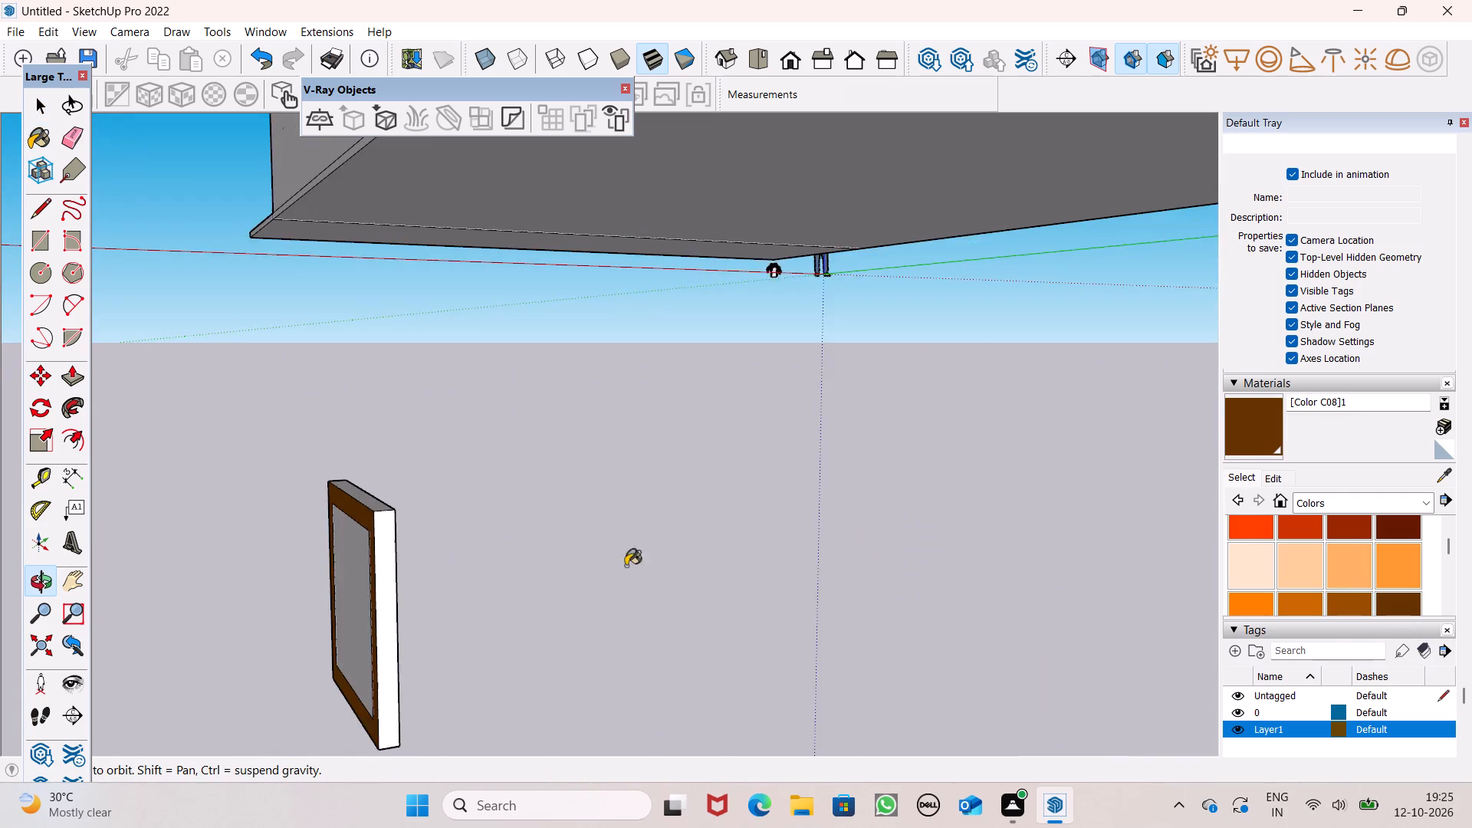
scroll(435, 528, up, 5)
click(303, 469)
click(336, 554)
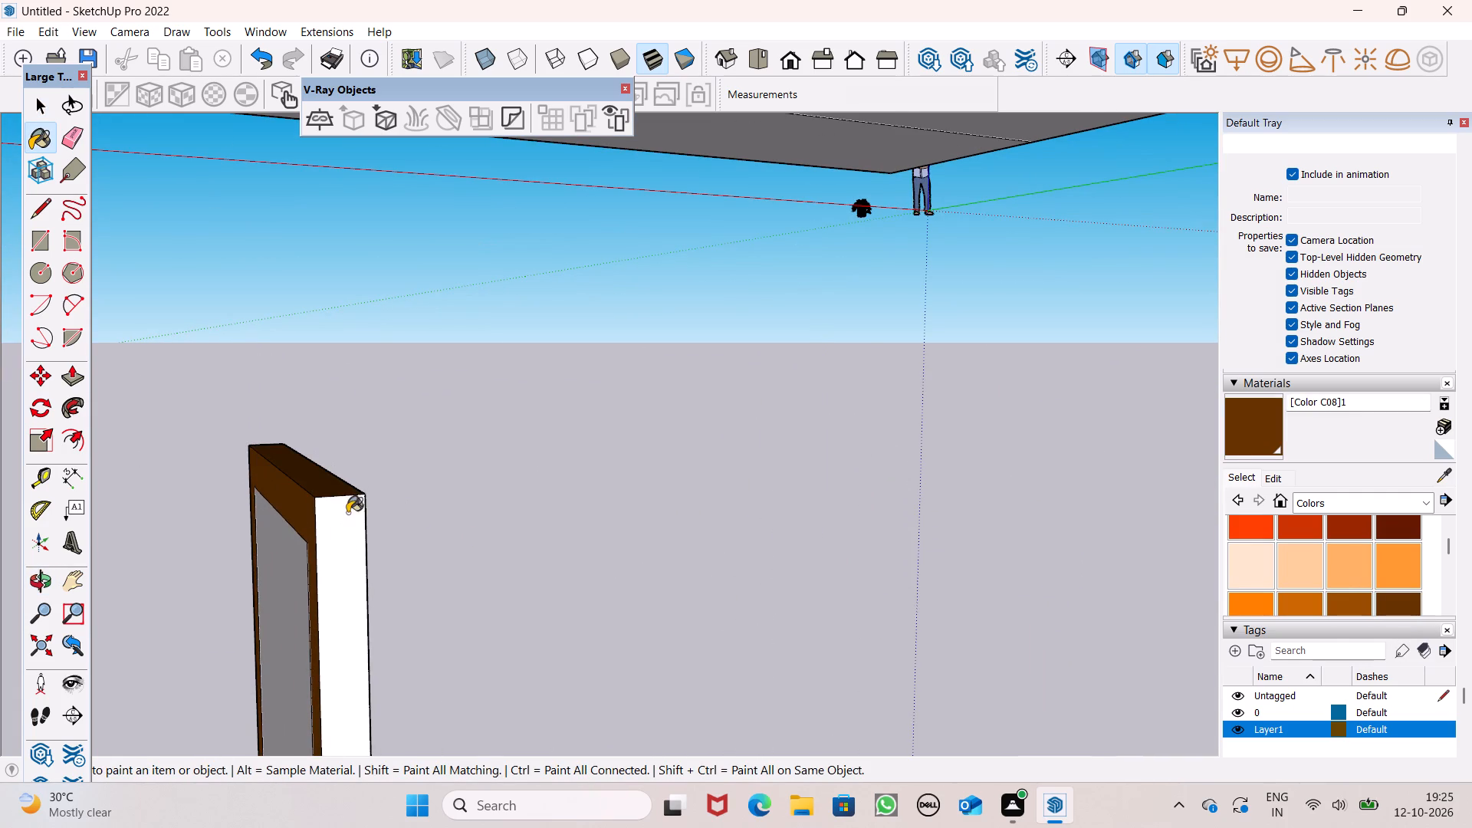
Paint the raised front border face and one inner side face of the frame with Color C08.
scroll(349, 509, down, 3)
middle_drag(376, 547, 346, 537)
scroll(360, 463, down, 3)
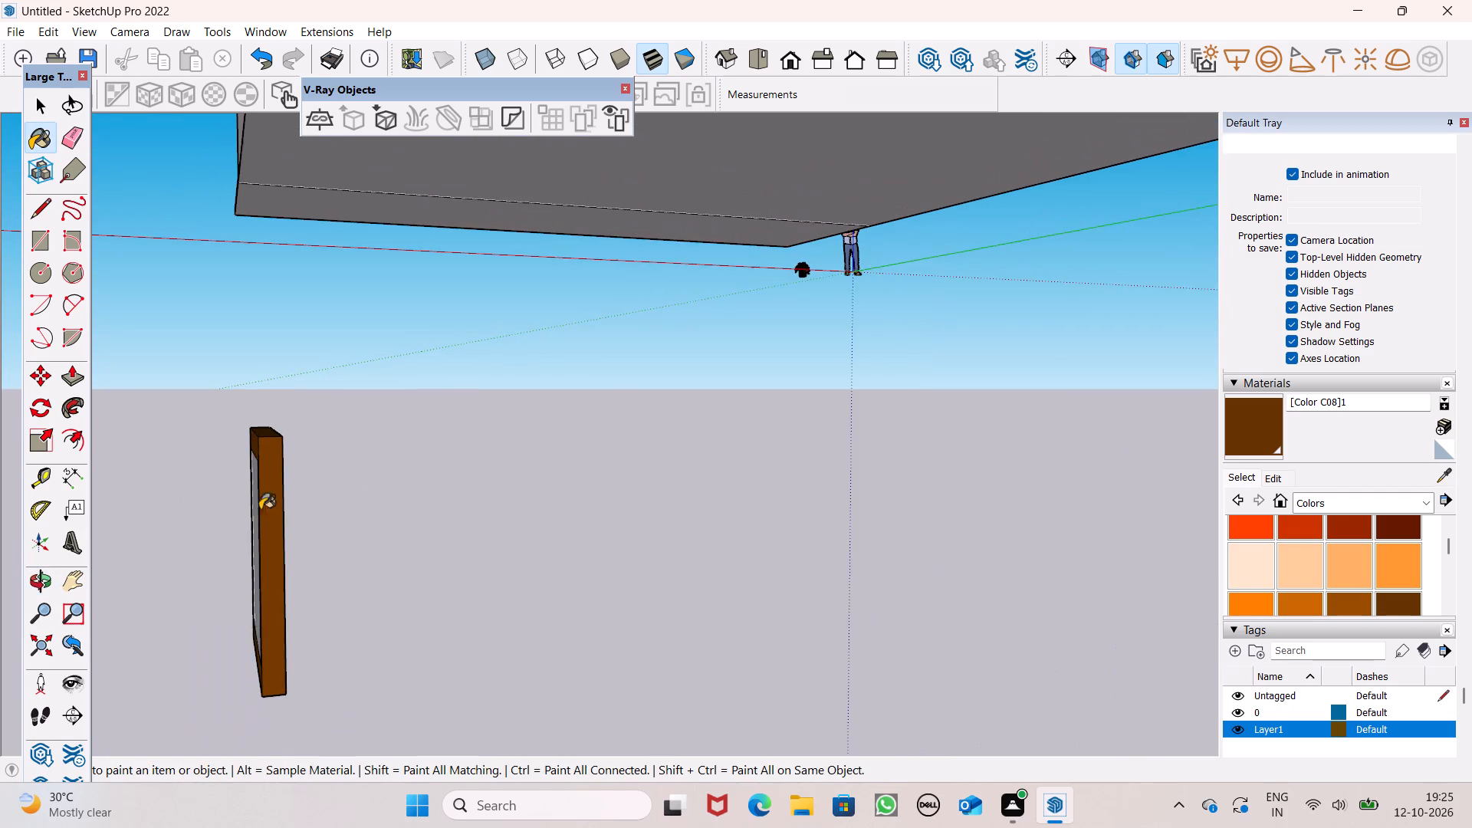
middle_drag(255, 513, 0, 537)
scroll(112, 469, up, 7)
click(179, 424)
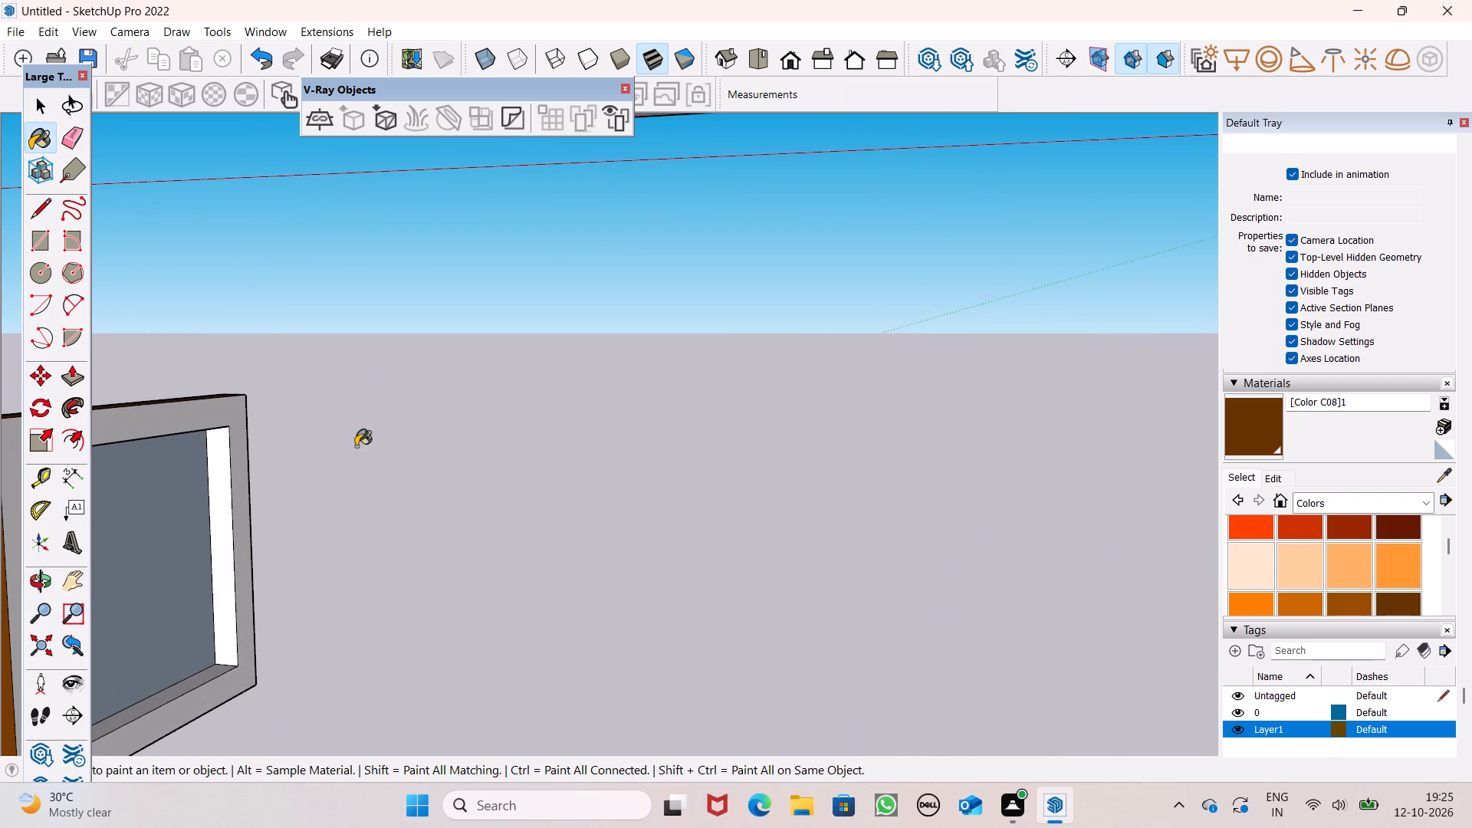
scroll(211, 534, up, 5)
click(215, 533)
Paint the inner bottom and inner top faces of the frame's recess with Color C08.
scroll(350, 426, down, 8)
scroll(290, 596, up, 2)
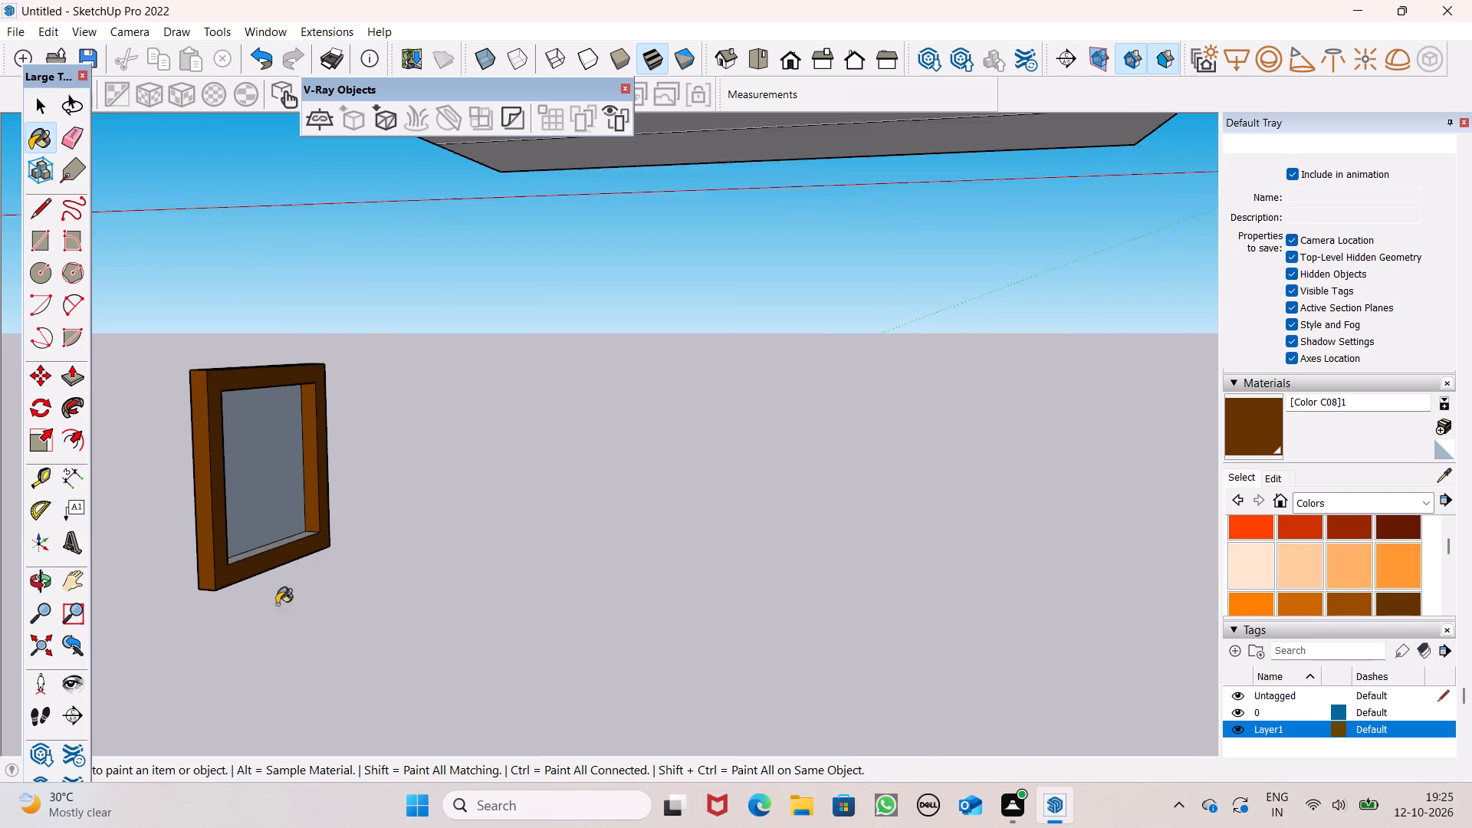
scroll(277, 604, up, 4)
click(244, 520)
scroll(299, 509, down, 5)
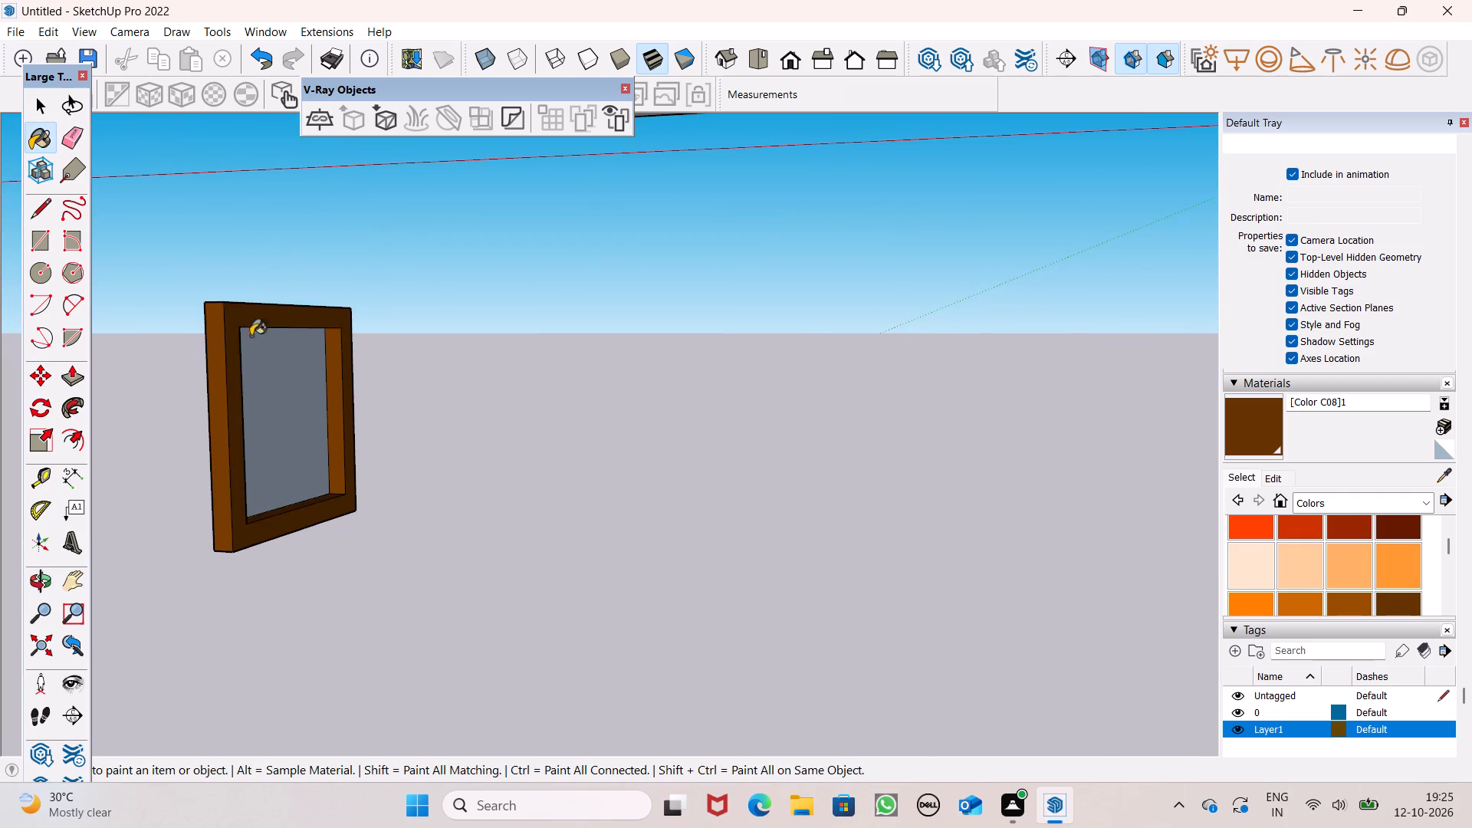
scroll(200, 264, up, 8)
middle_drag(281, 411, 202, 269)
scroll(272, 330, up, 4)
click(342, 380)
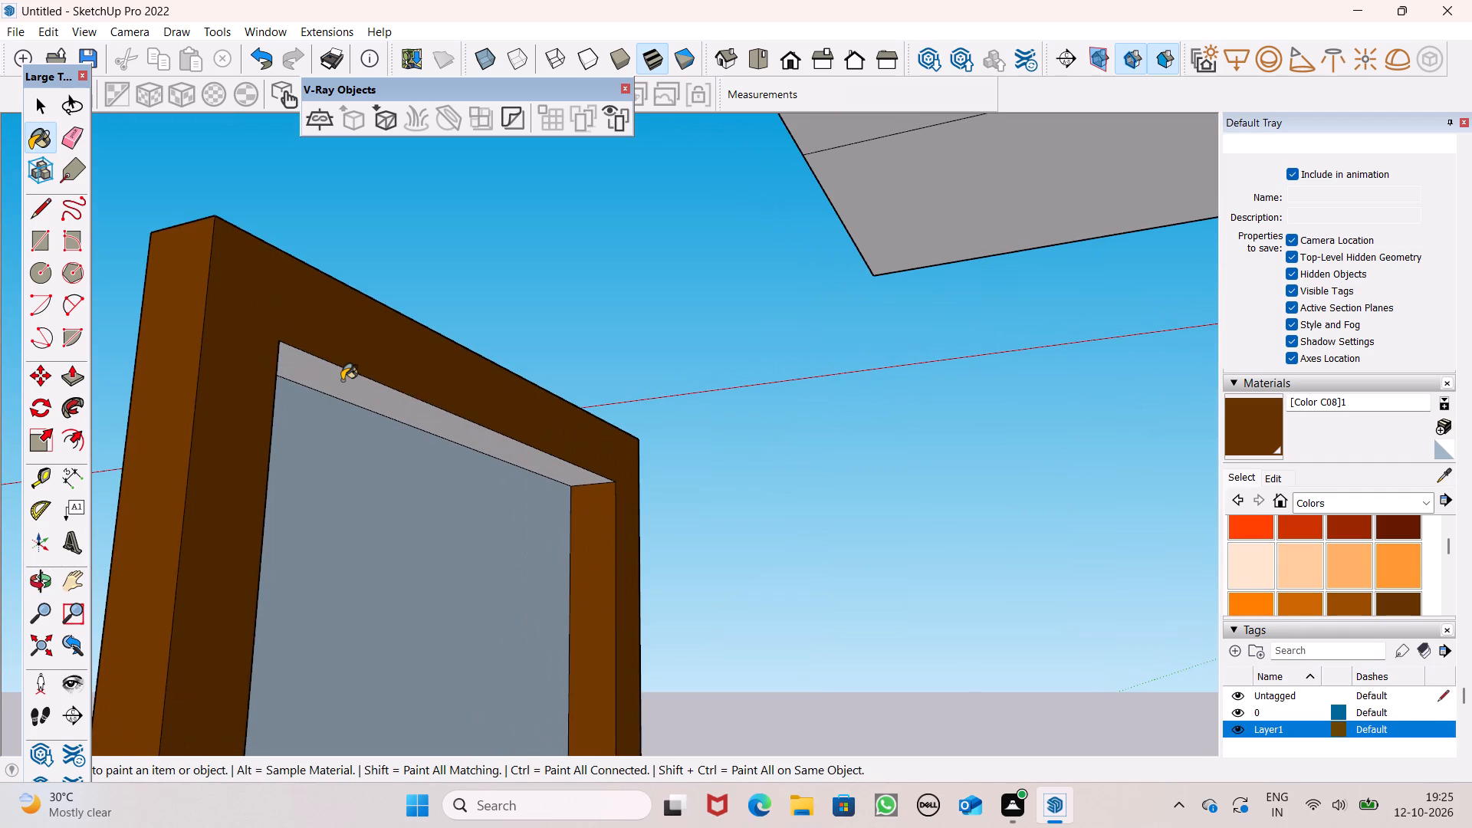
Paint the frame's remaining outer side face and the opposite inner side face with Color C08.
scroll(423, 376, down, 3)
middle_drag(353, 456, 1410, 595)
scroll(602, 399, down, 4)
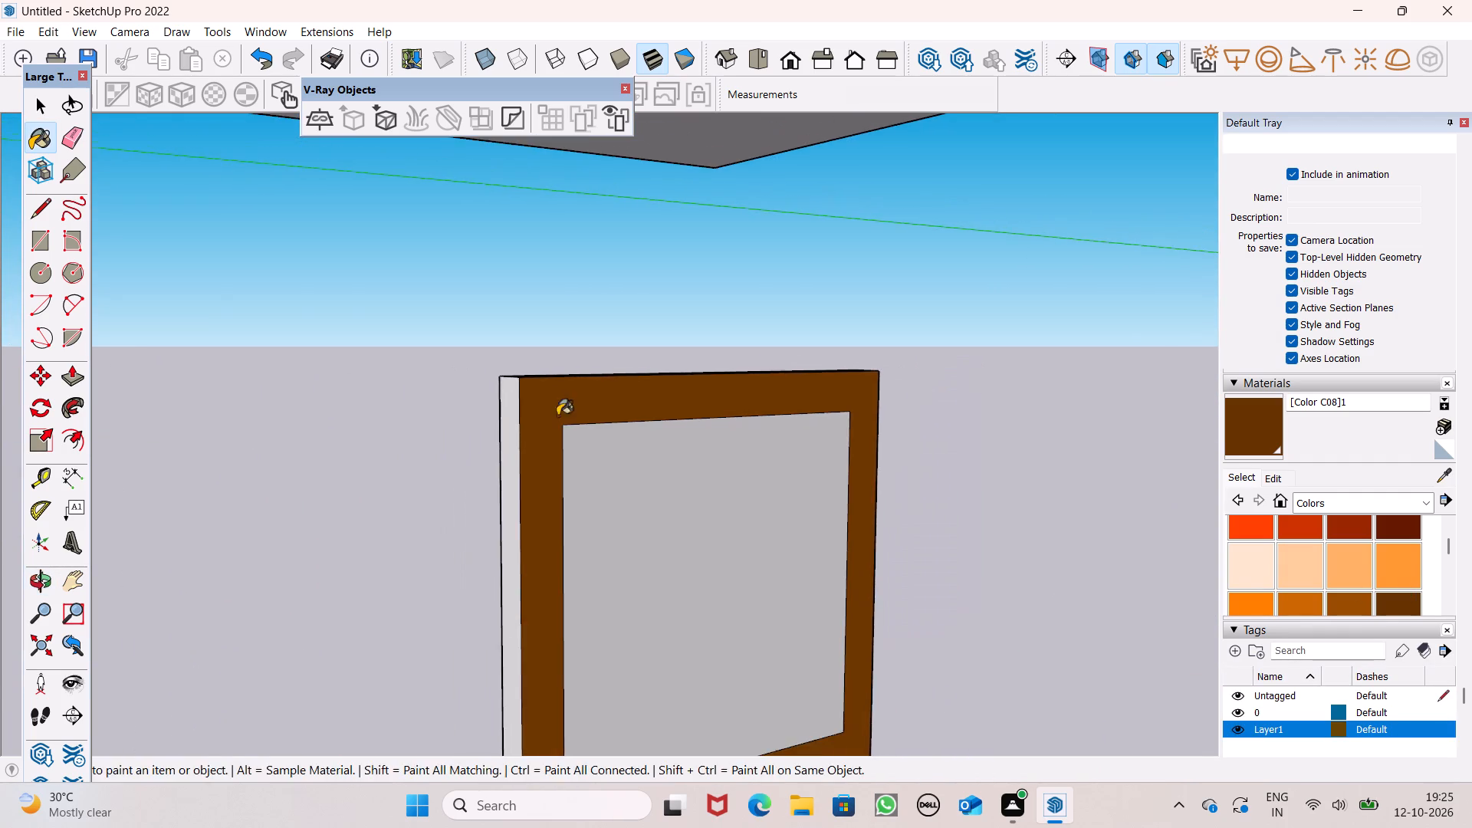
middle_drag(353, 455, 594, 475)
scroll(594, 475, up, 1)
click(633, 481)
scroll(679, 438, down, 5)
middle_drag(704, 511, 918, 489)
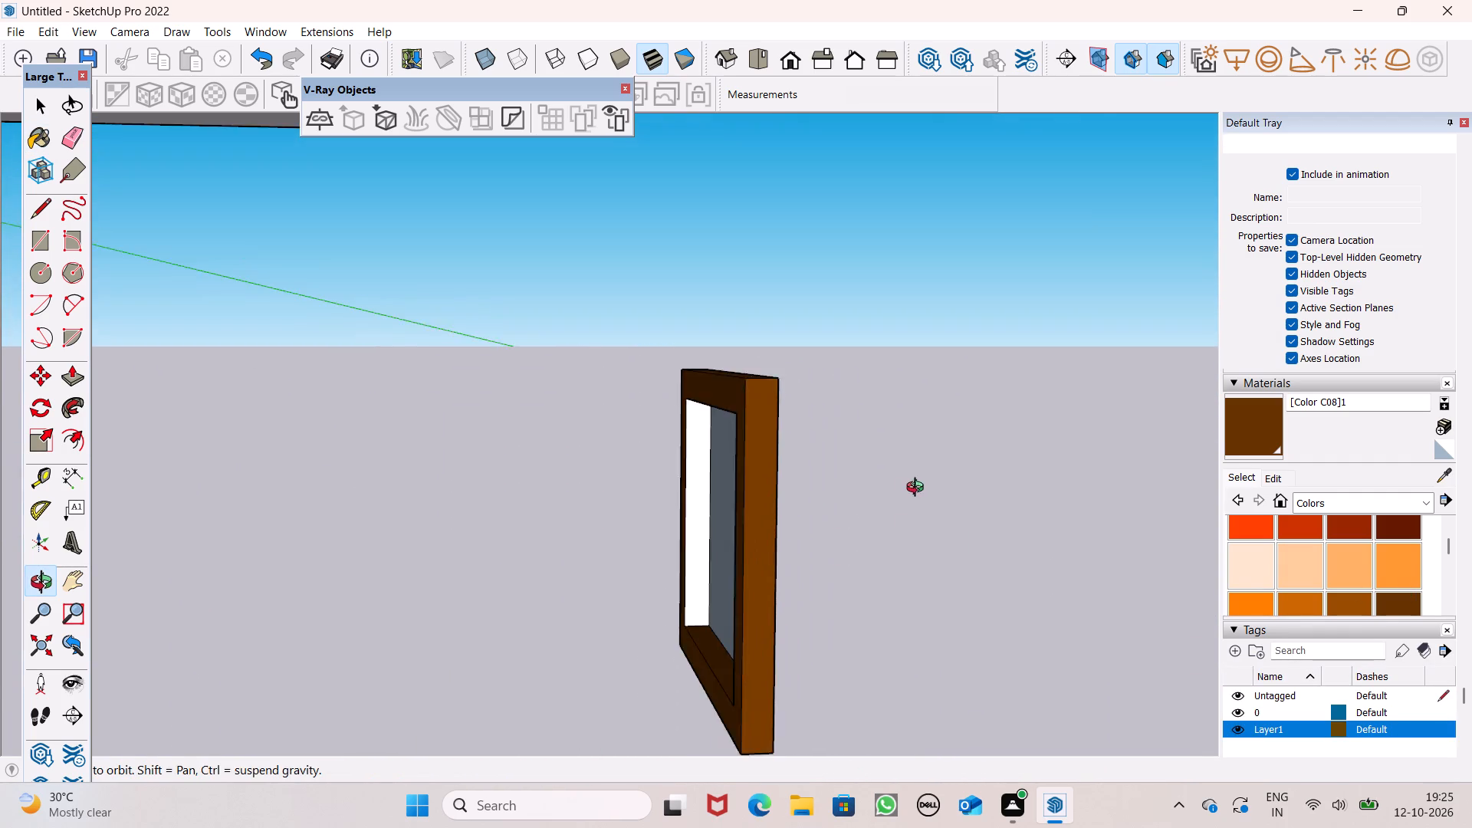
middle_drag(918, 489, 919, 478)
scroll(701, 496, up, 5)
click(701, 496)
Inspect the frame from below and from its flush side to check the brown paint on its faces.
middle_drag(938, 602, 928, 422)
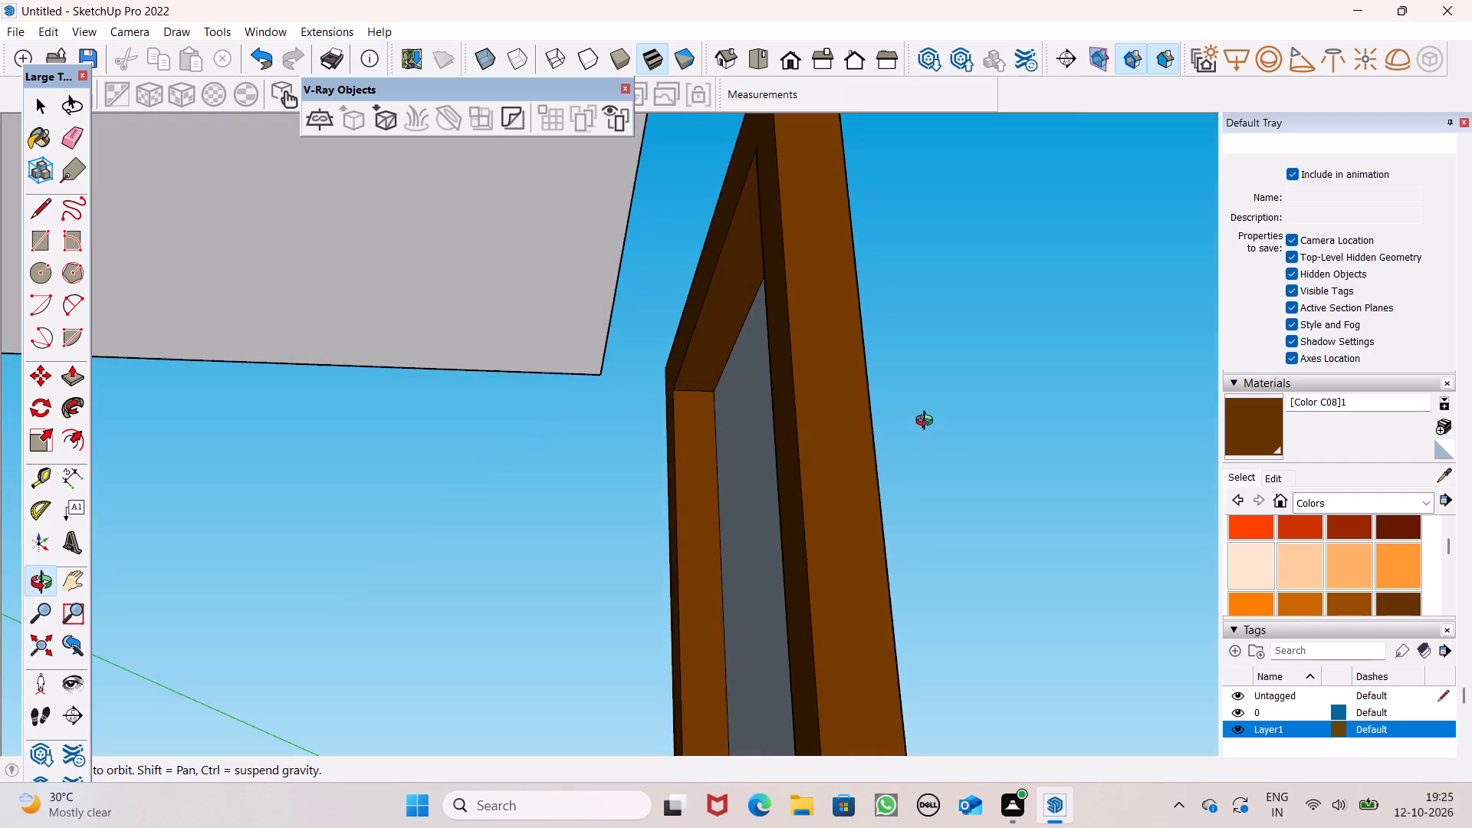
middle_drag(928, 422, 793, 563)
scroll(793, 563, up, 1)
scroll(864, 506, down, 9)
middle_drag(912, 495, 705, 615)
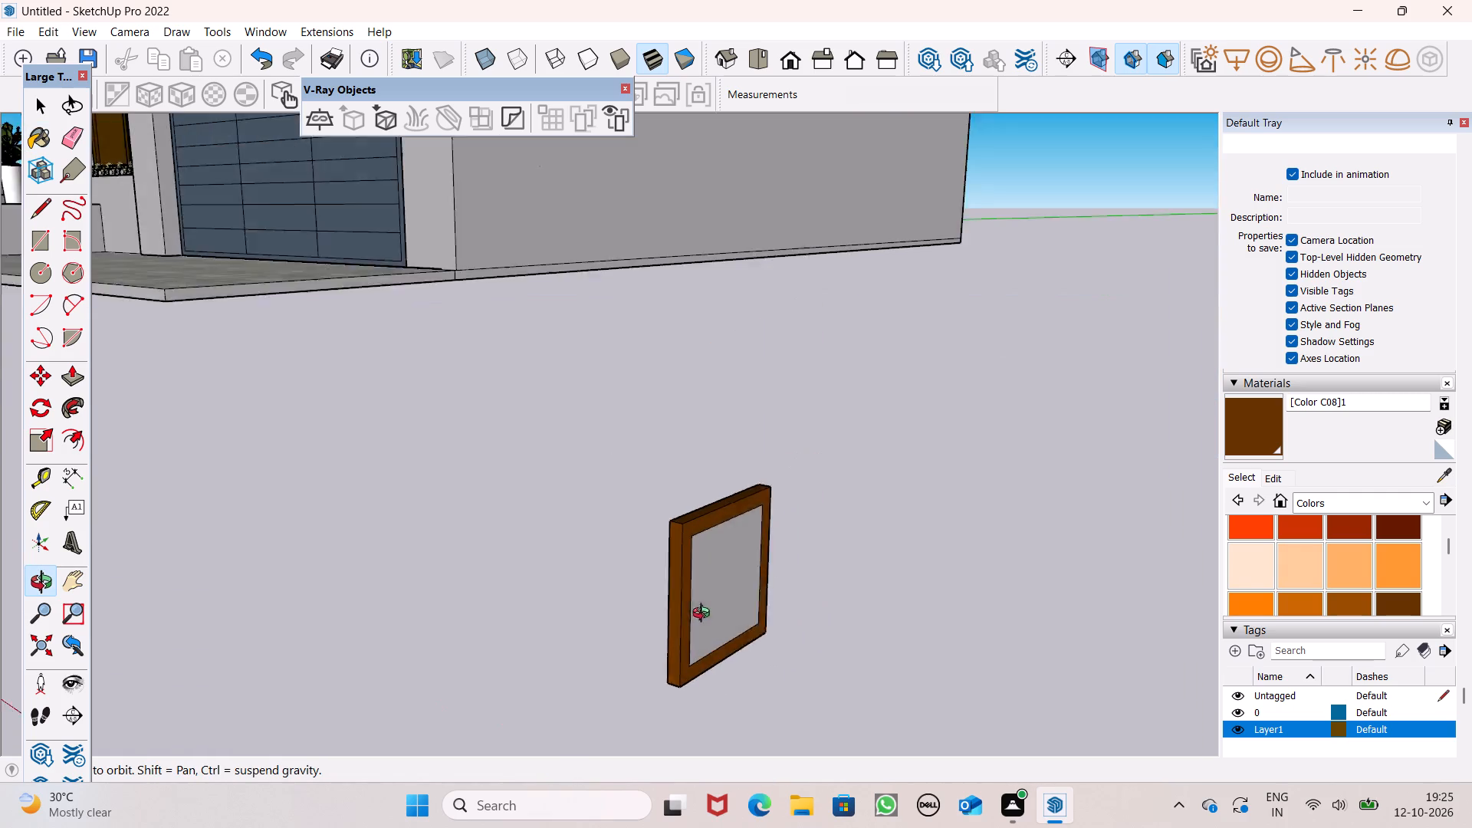
middle_drag(705, 615, 673, 622)
scroll(671, 582, up, 1)
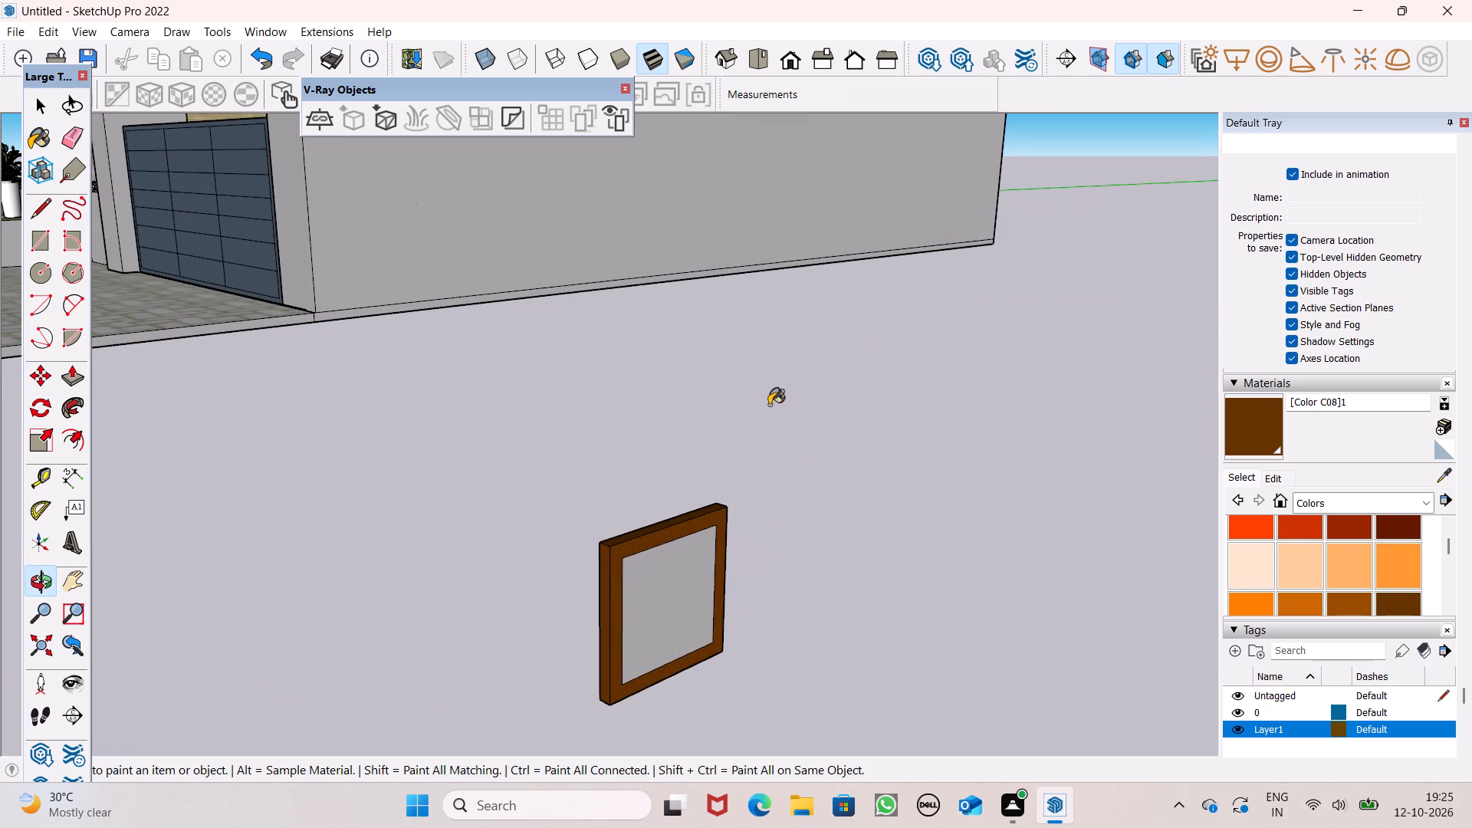
scroll(769, 405, down, 2)
middle_drag(857, 594, 849, 586)
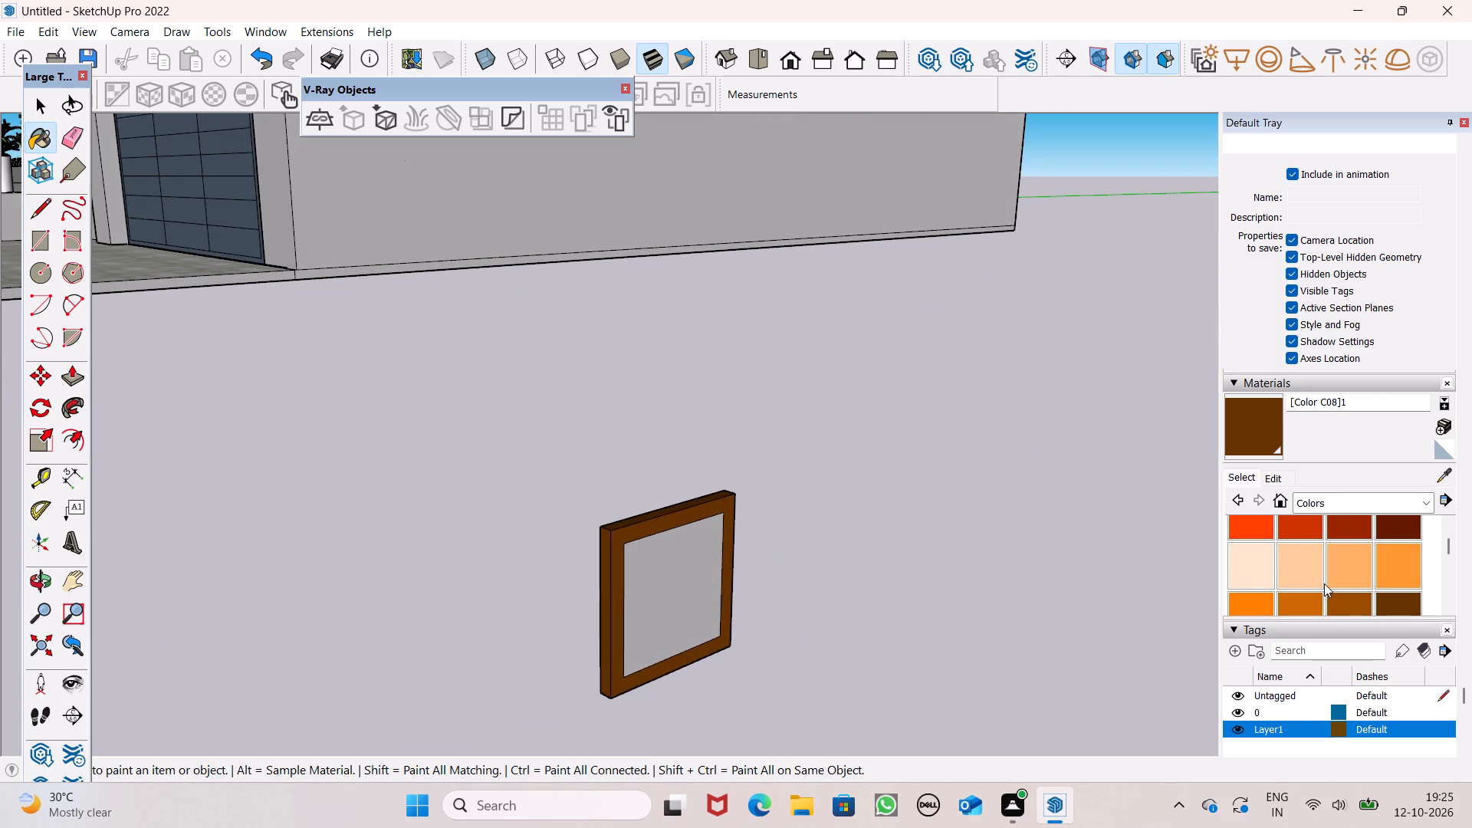
Paint the frame's central pane with Translucent Glass Gray from the Glass and Mirrors library.
scroll(1324, 584, down, 1)
scroll(1321, 520, down, 3)
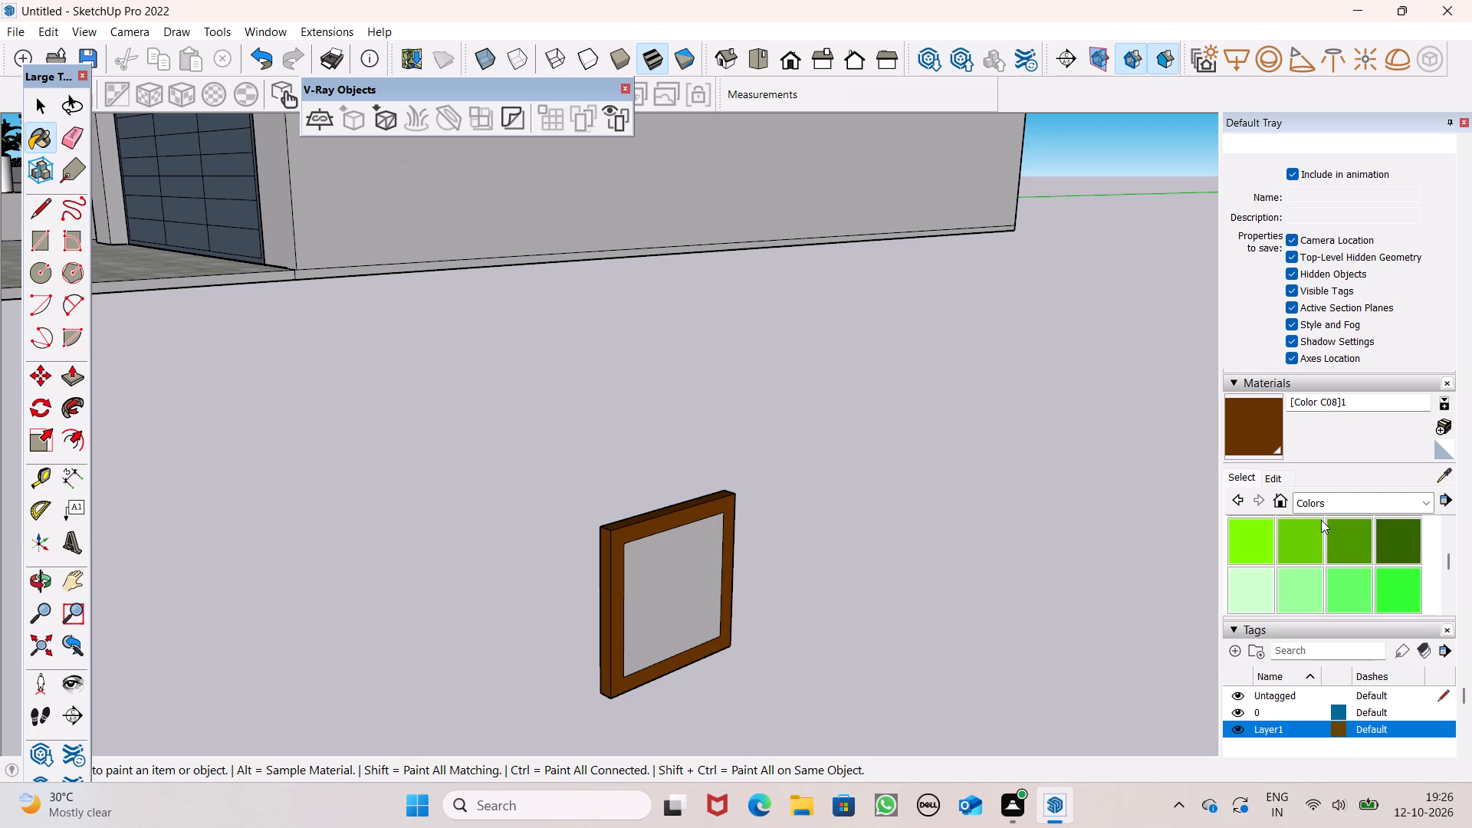
scroll(1321, 520, down, 2)
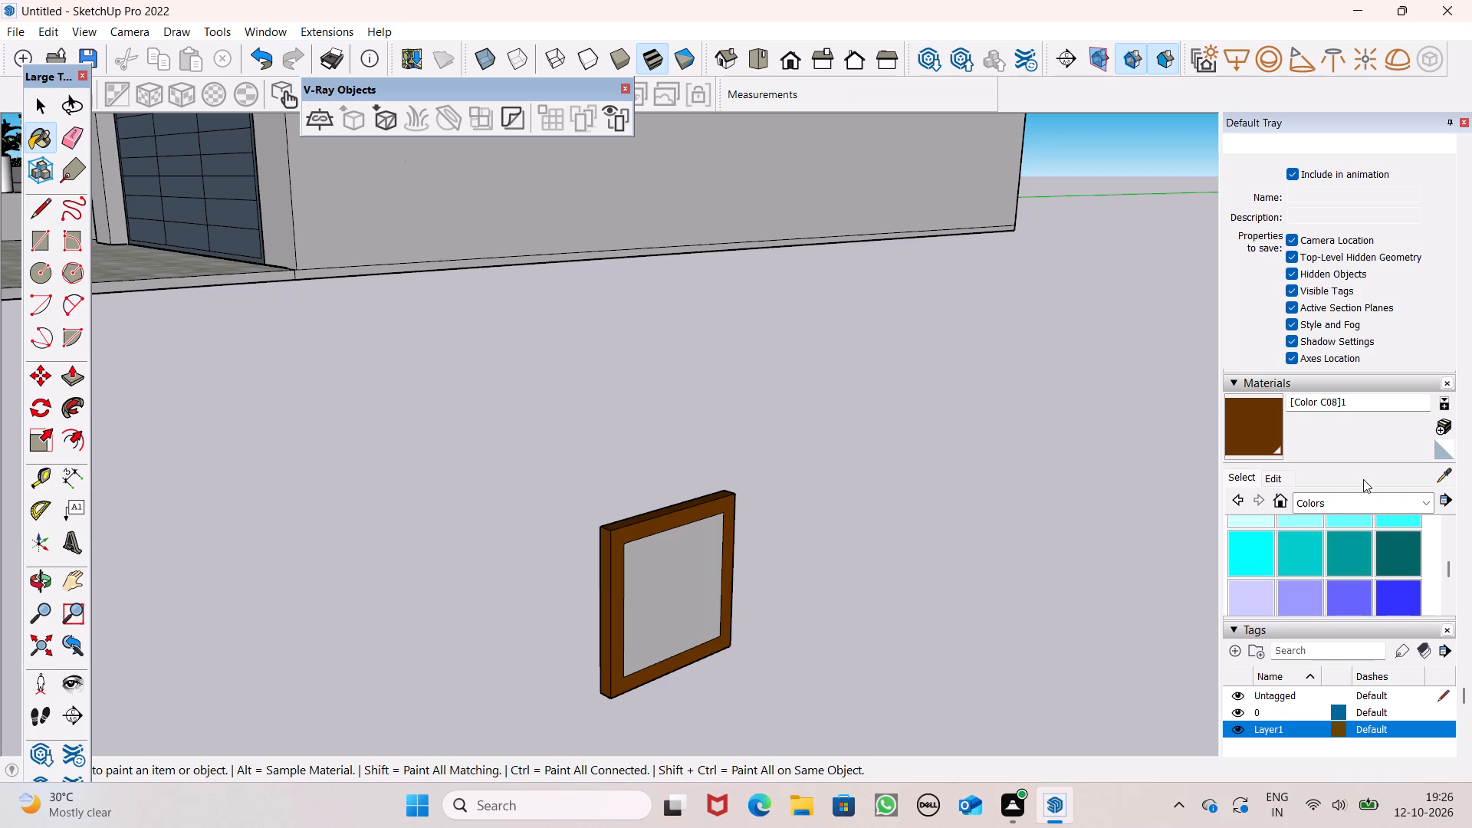
click(1363, 501)
scroll(1326, 582, down, 1)
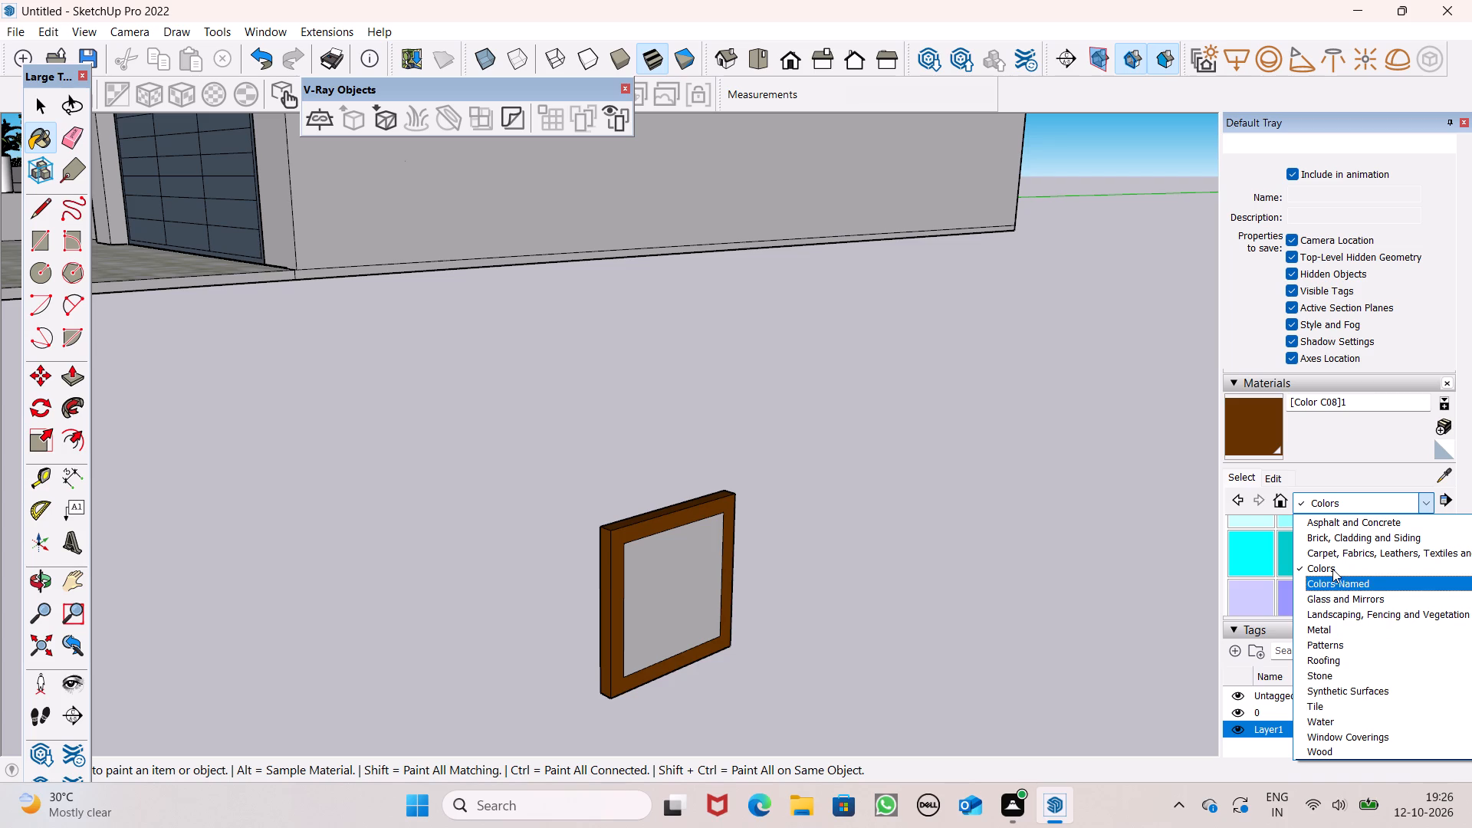
click(1341, 596)
click(1414, 592)
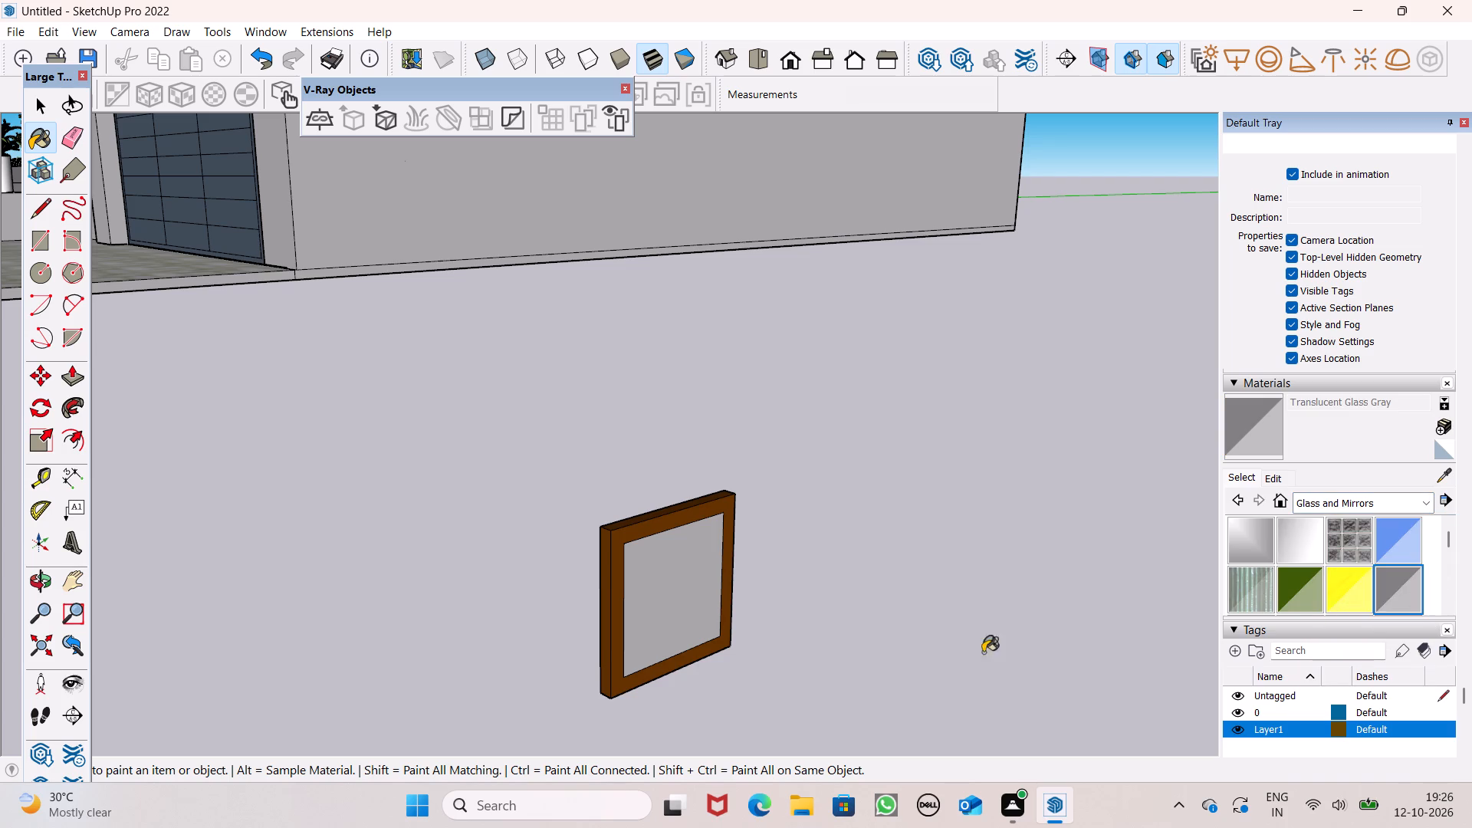
click(621, 626)
click(659, 616)
Select the entire framed glass window and make it a group.
middle_drag(705, 647, 506, 573)
scroll(506, 573, up, 1)
key(space)
triple_click(689, 629)
double_click(685, 629)
right_click(685, 629)
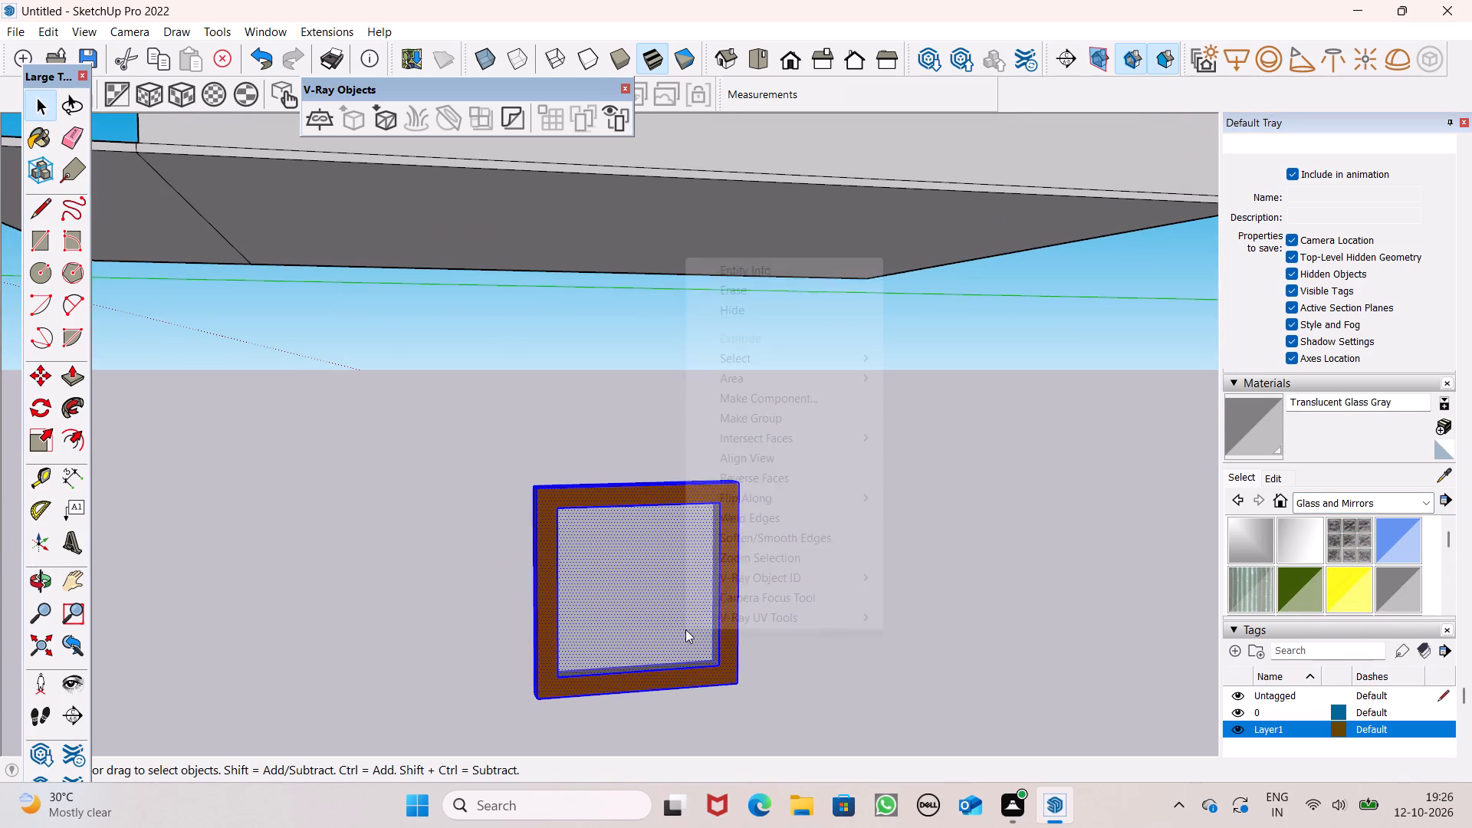
click(784, 427)
Move the window group by its lower corner onto the lower corner of the upper-floor opening in the side wall.
scroll(785, 427, down, 1)
scroll(790, 435, up, 1)
scroll(797, 445, down, 14)
key(m)
key(Return)
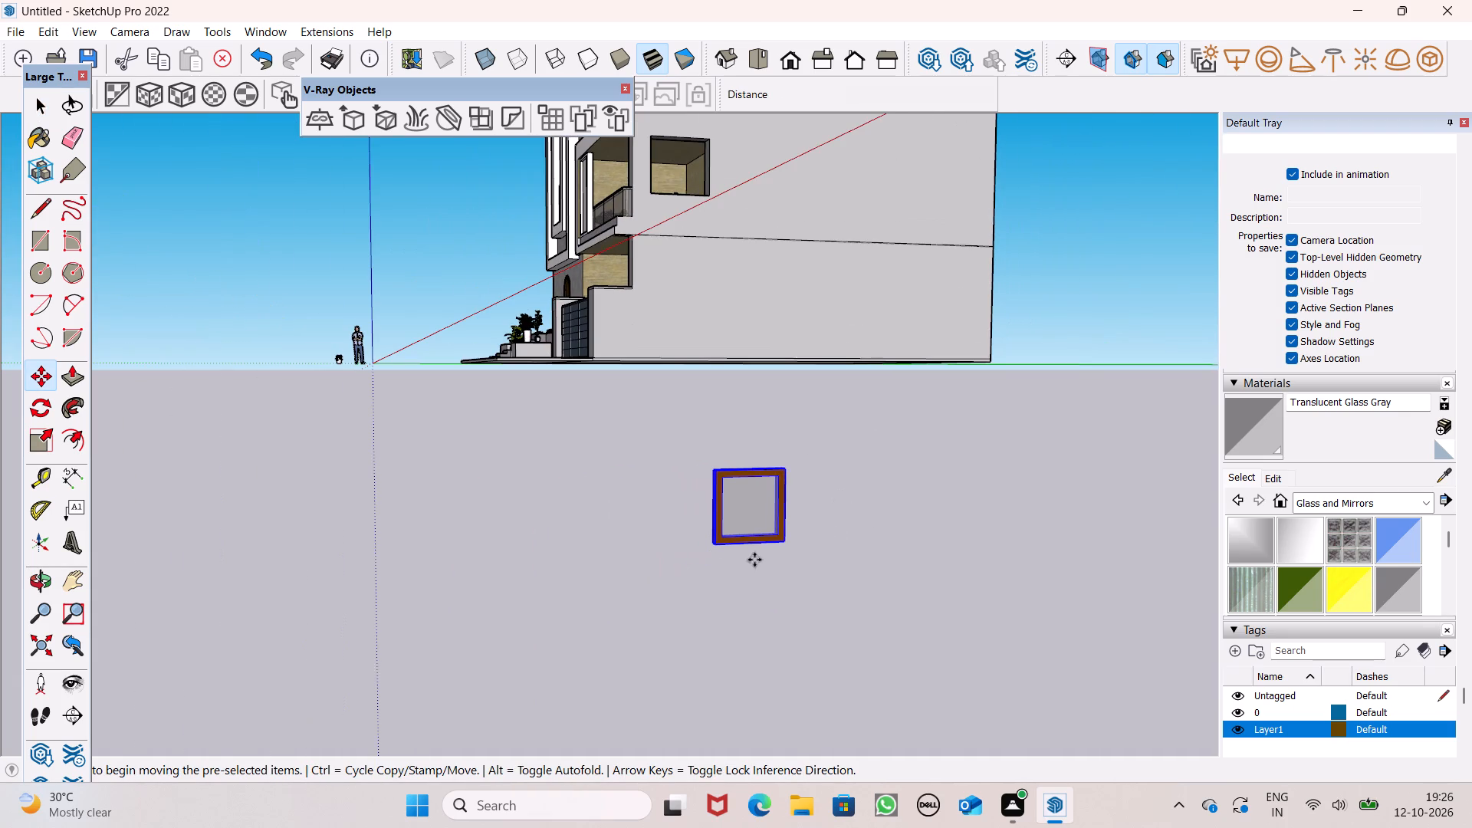
drag(784, 546, 691, 189)
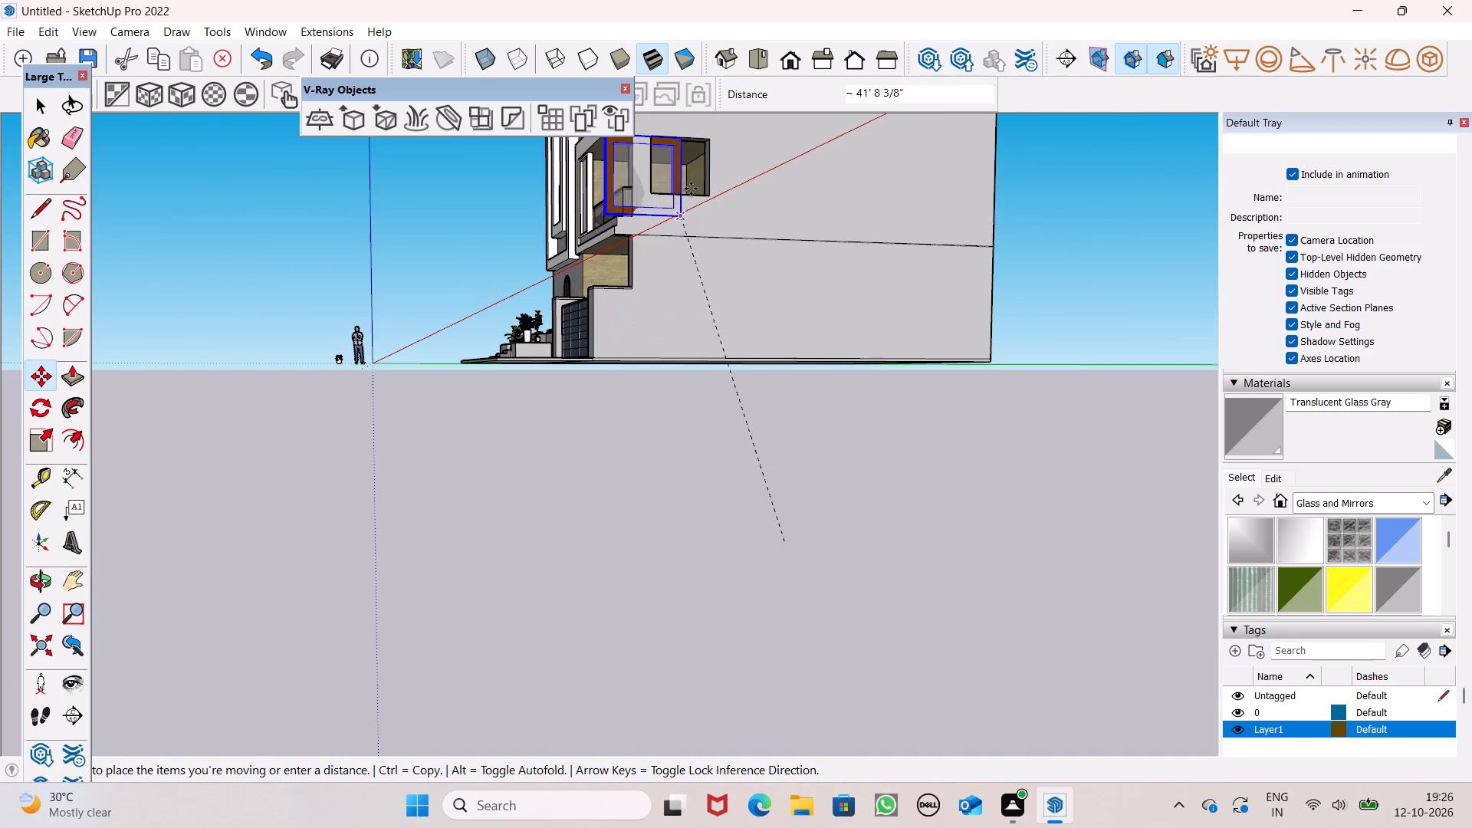
drag(691, 189, 703, 194)
Scale the window group down from its upper corner so that it fits inside the side wall opening.
scroll(715, 120, down, 1)
scroll(715, 120, up, 5)
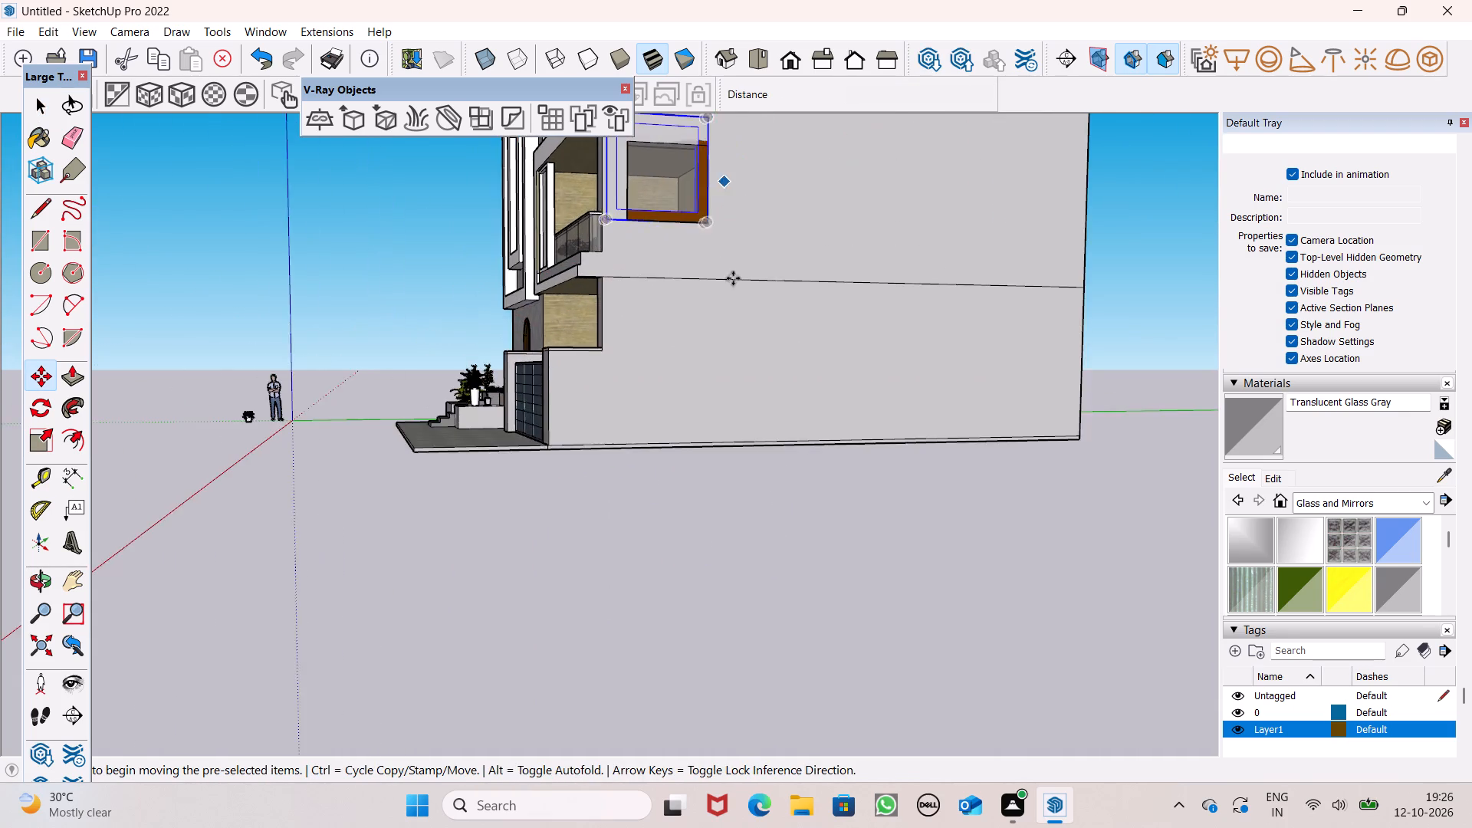
scroll(726, 327, down, 5)
scroll(721, 171, up, 2)
scroll(721, 171, down, 1)
scroll(721, 171, up, 13)
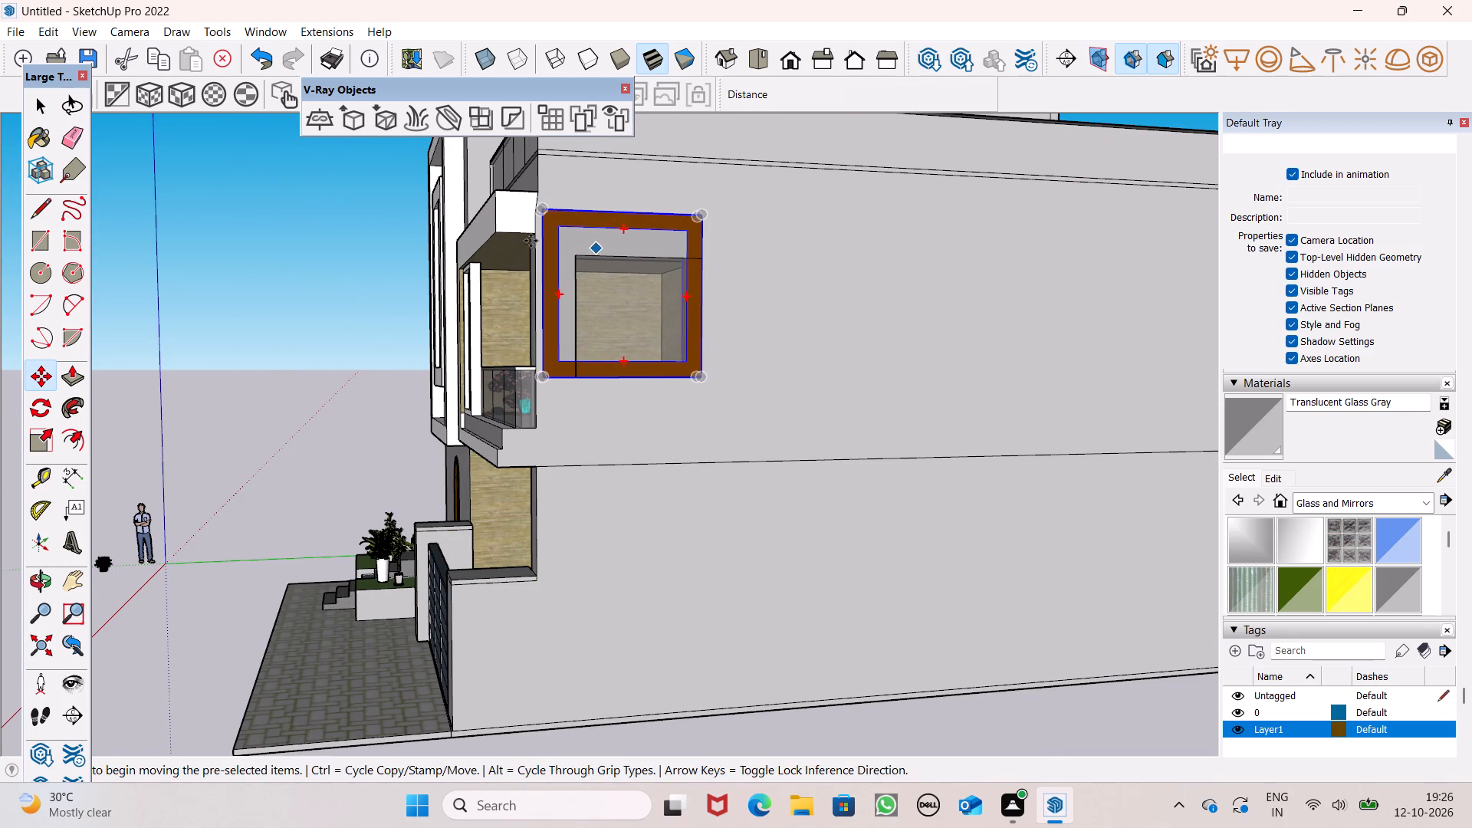
click(44, 450)
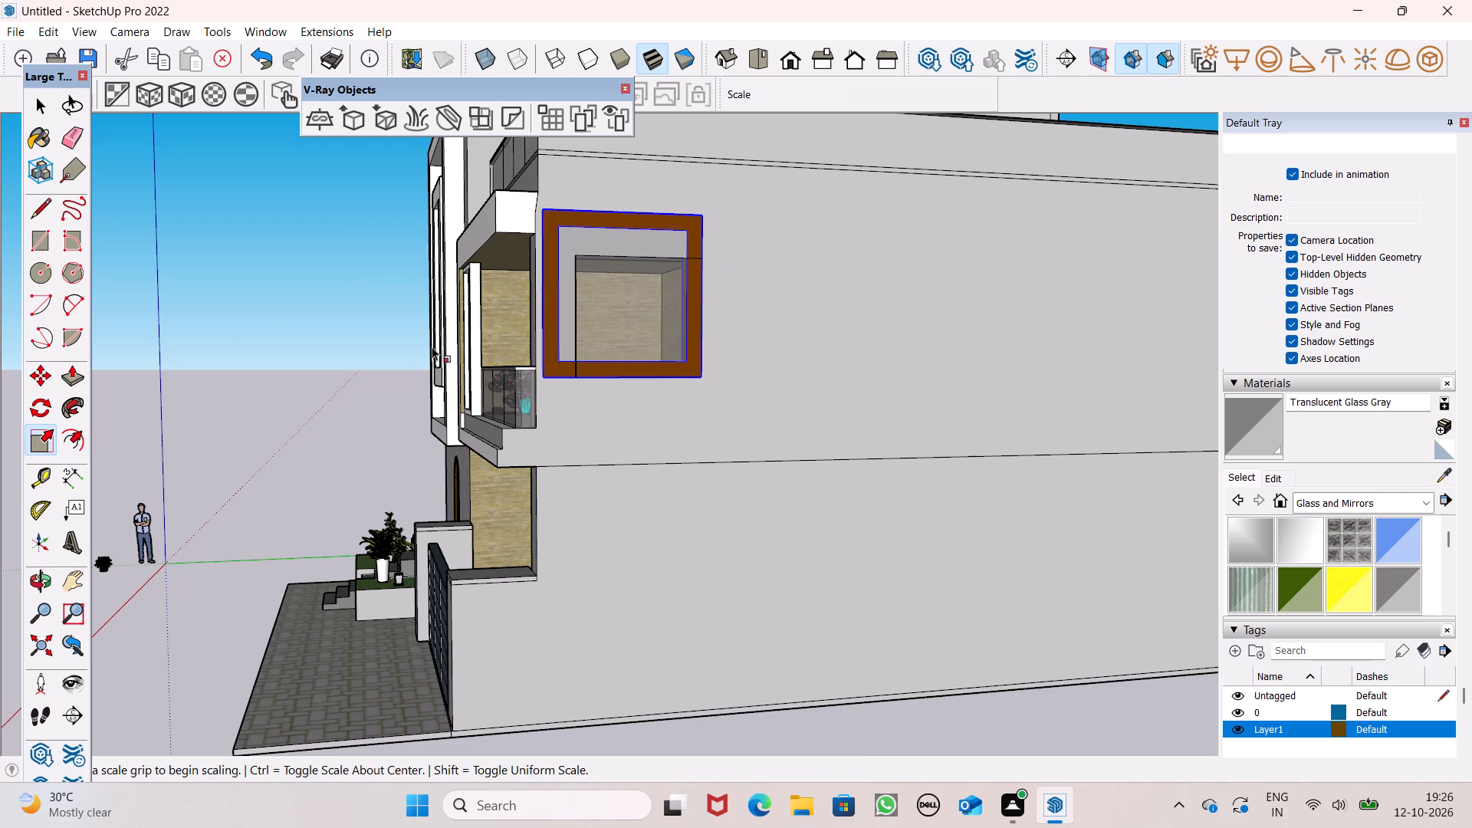
middle_drag(495, 329, 488, 478)
scroll(488, 478, up, 1)
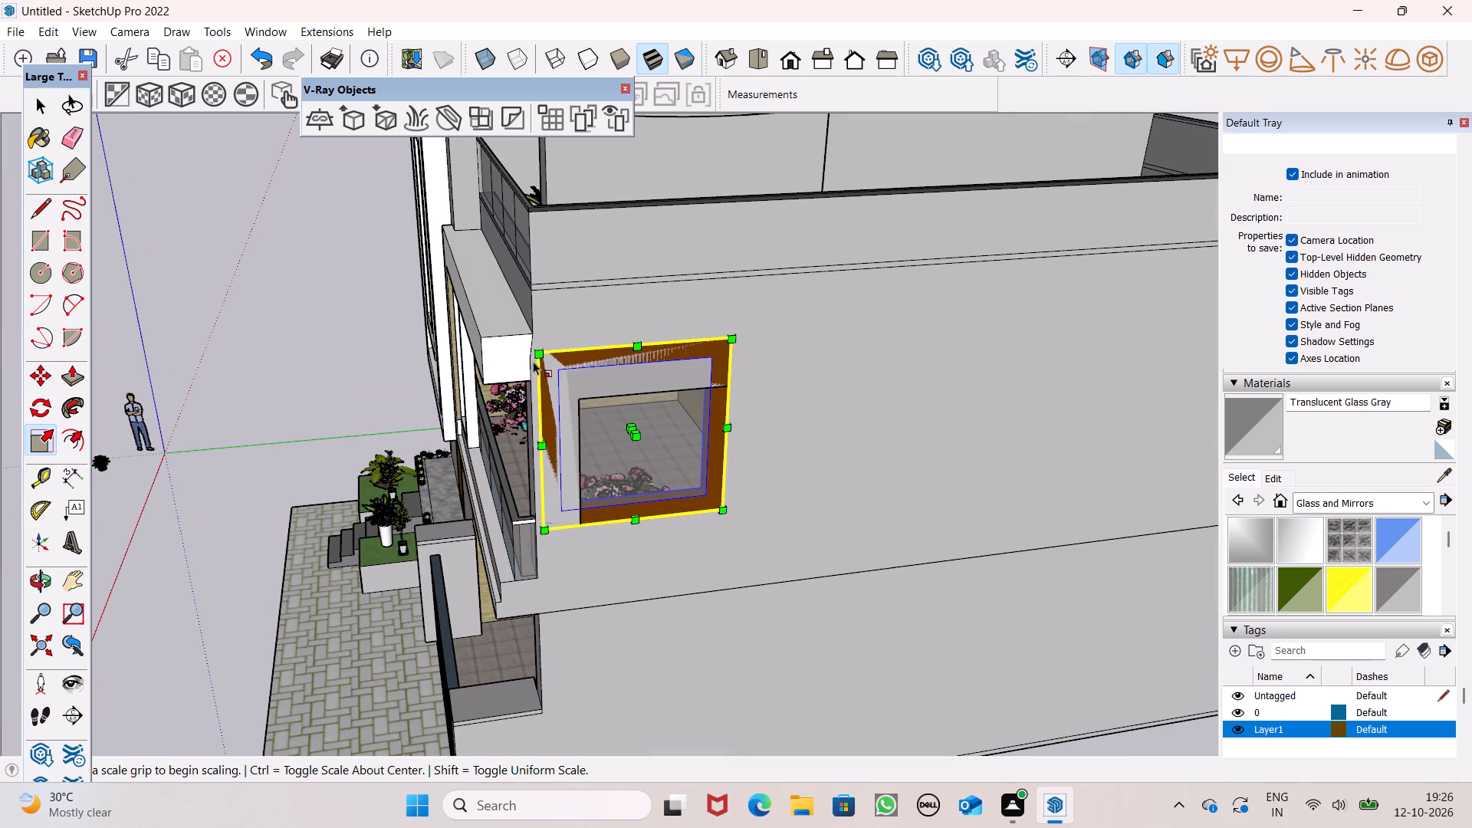
drag(539, 356, 633, 434)
scroll(627, 473, up, 2)
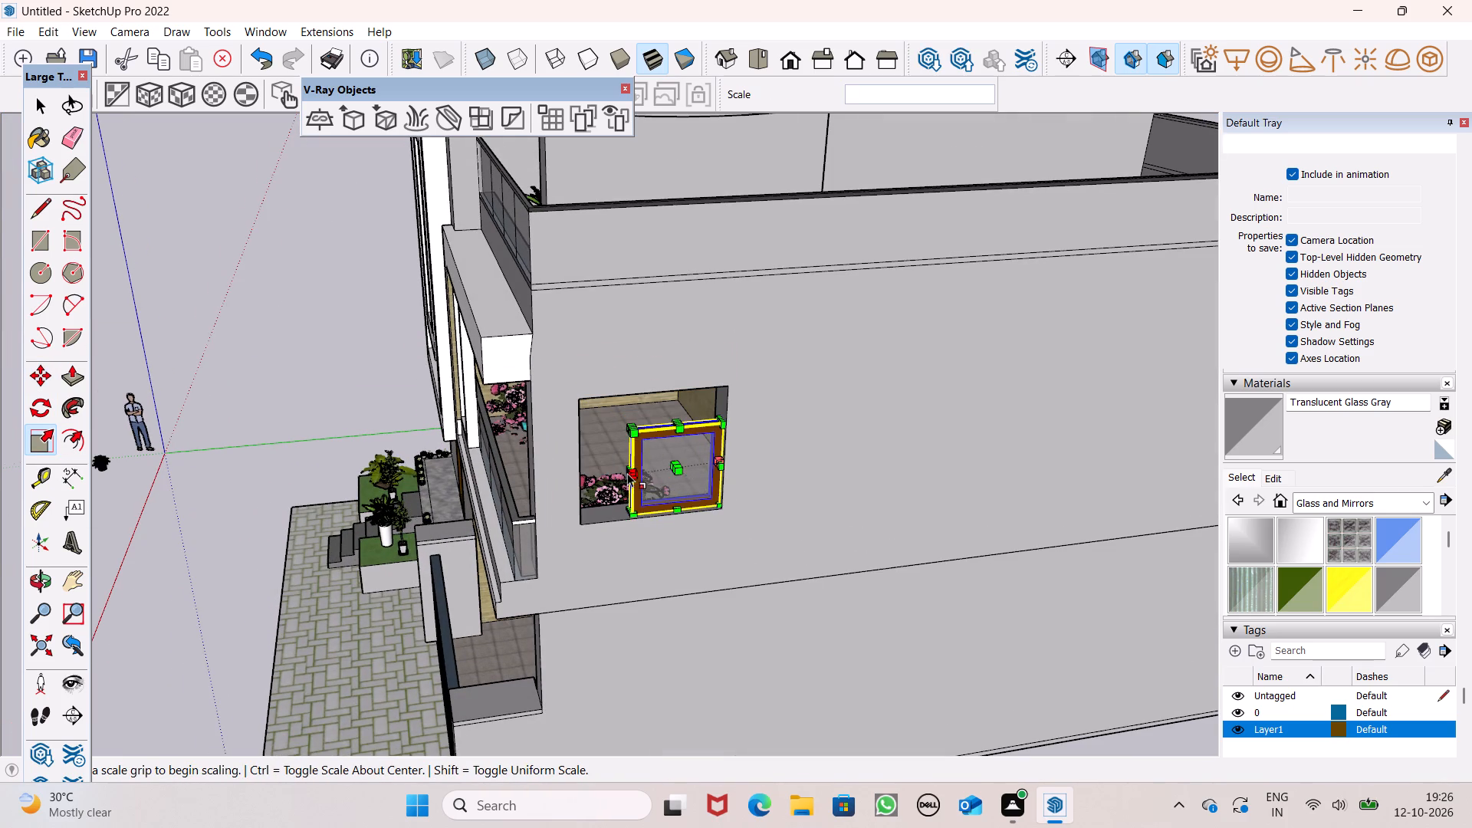
Stretch the window group along the green axis by a factor of about 1.50 towards the opening's front edge.
scroll(627, 473, up, 5)
scroll(622, 473, down, 1)
scroll(622, 473, up, 1)
middle_drag(623, 524, 801, 589)
scroll(852, 573, up, 3)
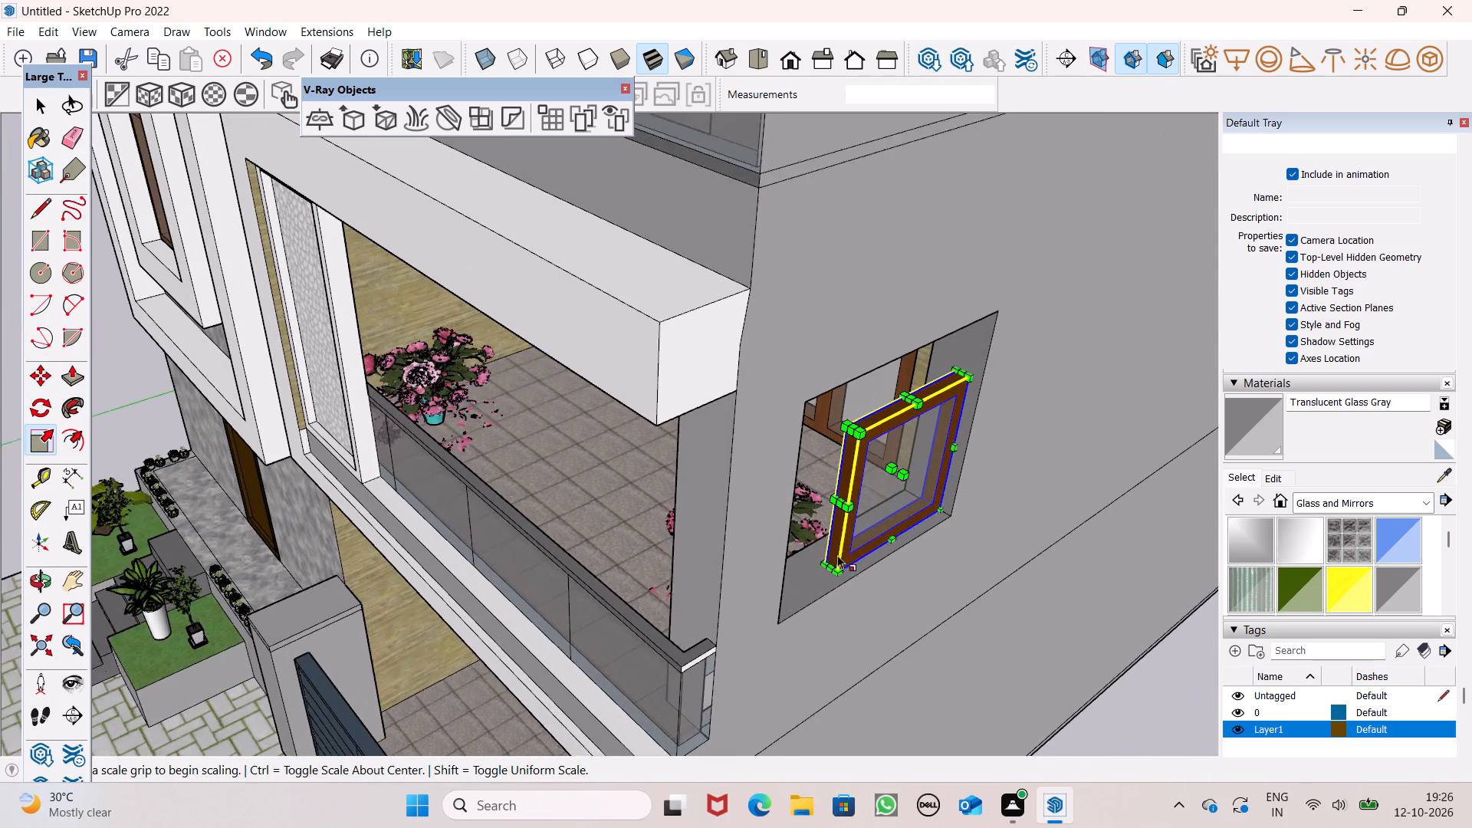
drag(840, 503, 796, 565)
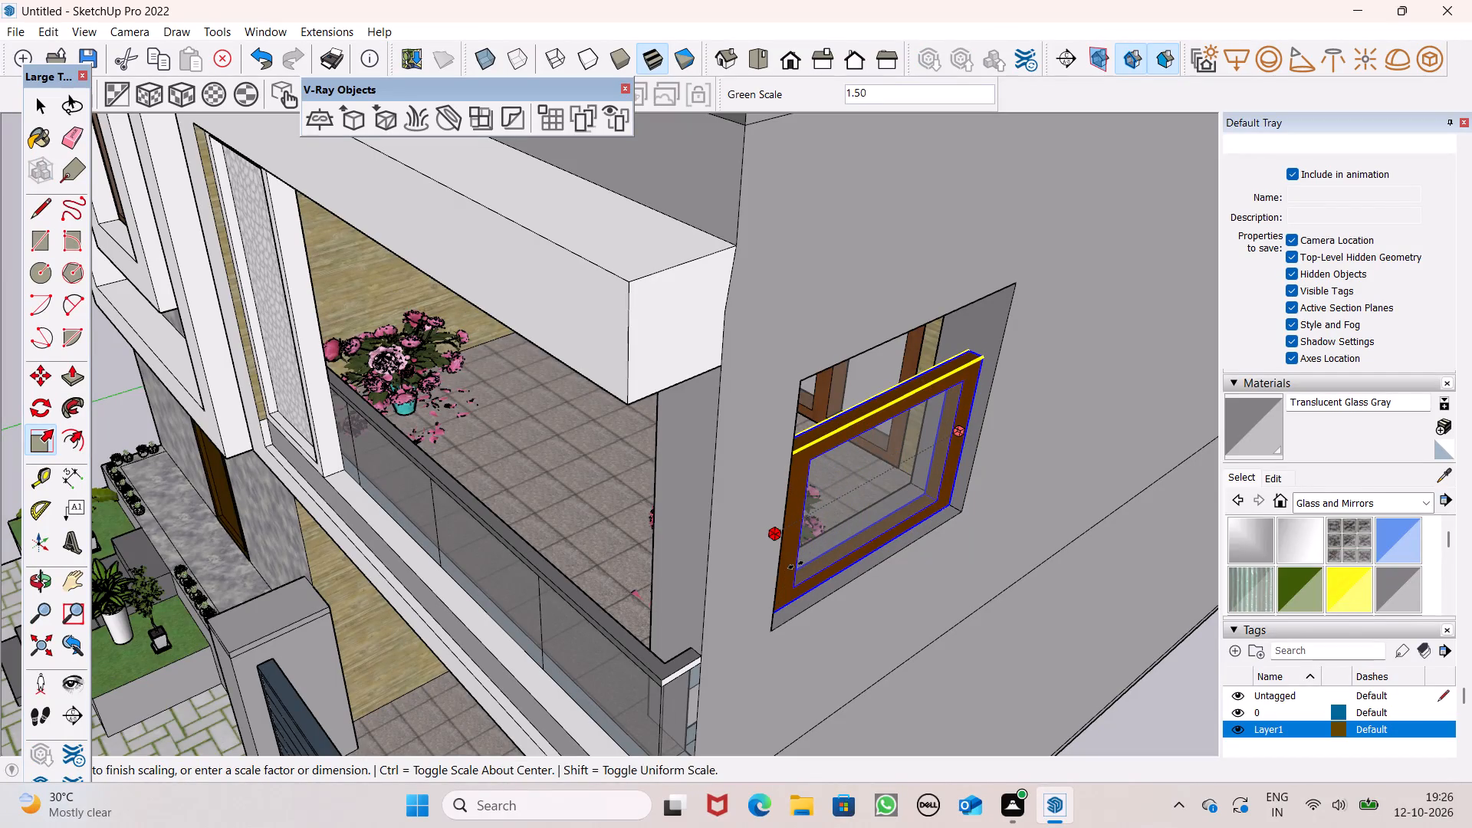
drag(796, 565, 795, 565)
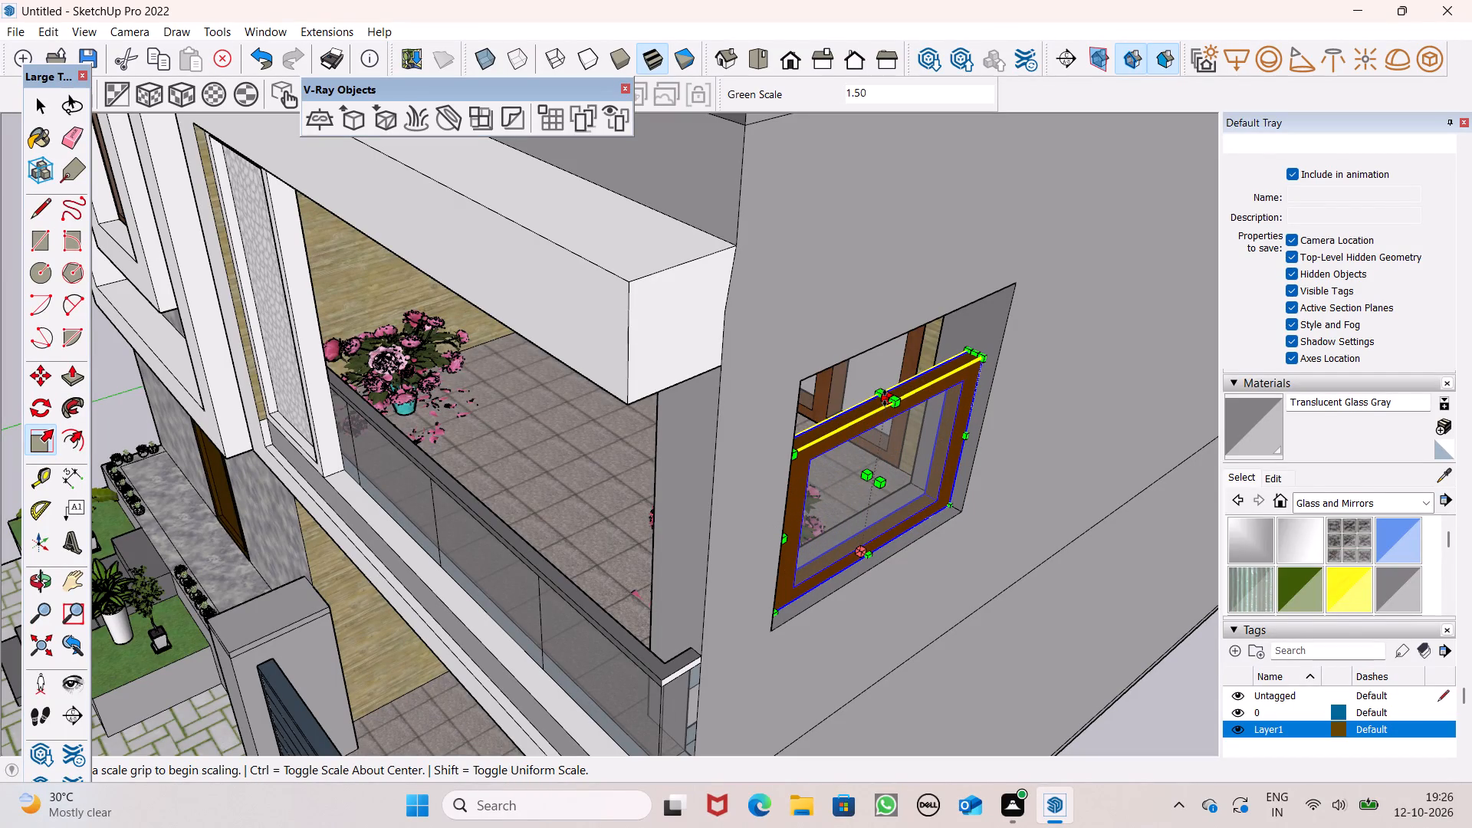
Stretch the window group upward along the blue axis to the top edge of the side wall opening.
drag(885, 398, 867, 344)
scroll(865, 347, down, 1)
scroll(865, 347, up, 1)
scroll(865, 347, down, 5)
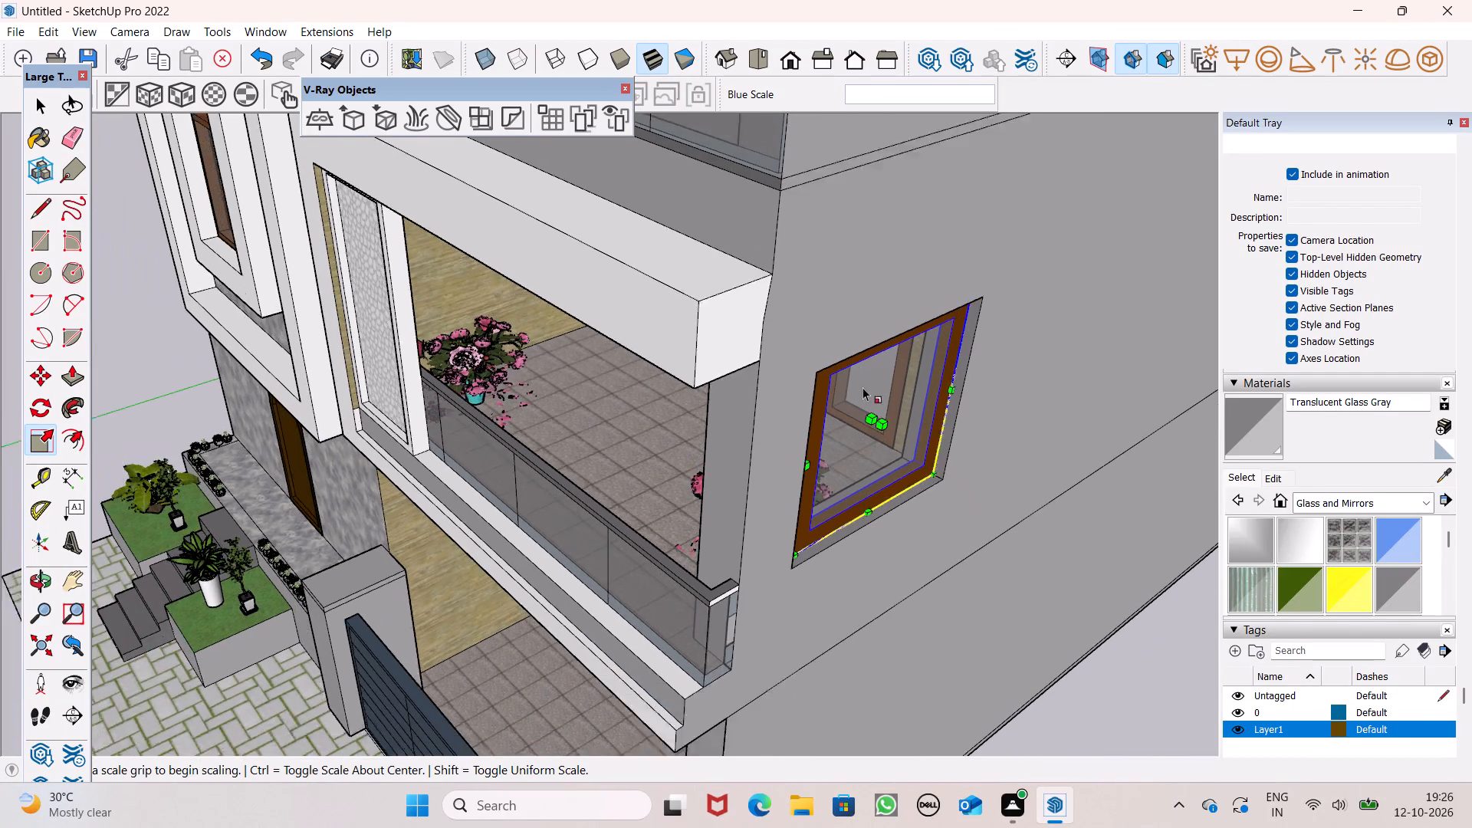
Stretch the window group along the green axis to the front vertical edge of the side wall opening.
middle_drag(901, 451, 757, 419)
scroll(644, 447, up, 4)
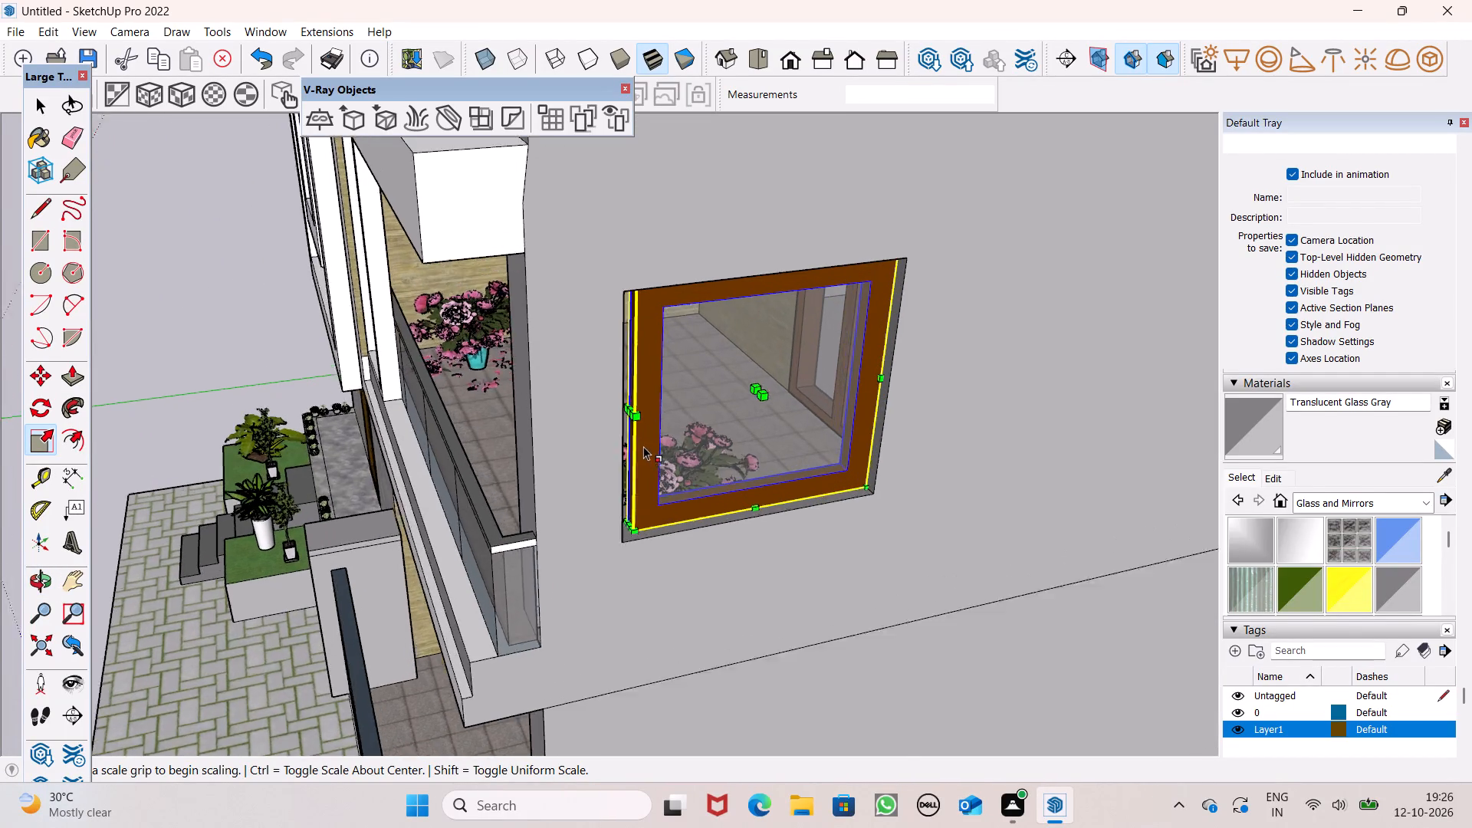
scroll(643, 446, up, 4)
drag(620, 386, 606, 396)
scroll(892, 497, down, 6)
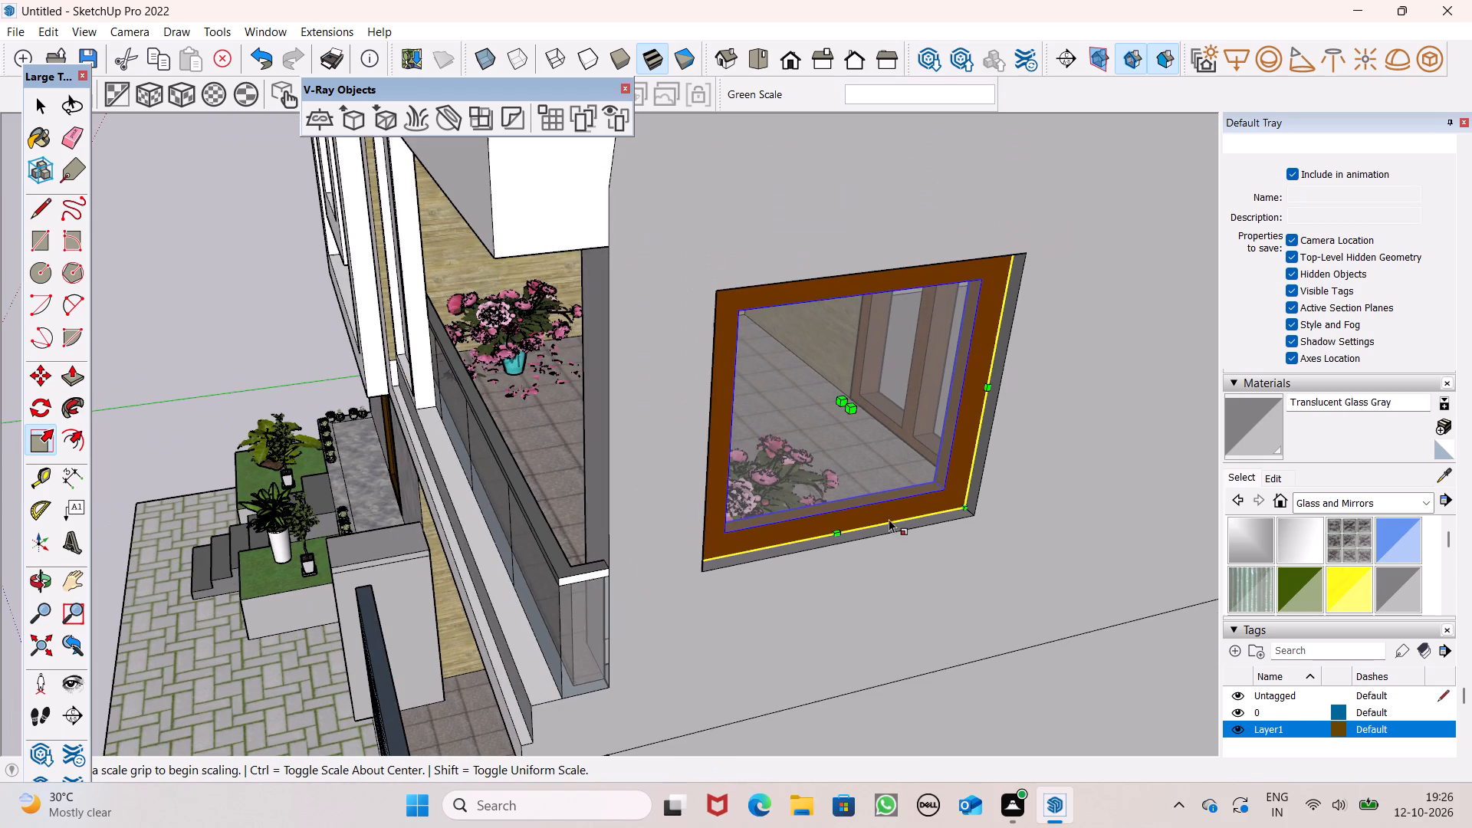
key(space)
click(235, 324)
Move the window group outward by its lower corner, about 4 1/2", onto the opening's outer corner, flush with the side wall's outer face.
middle_drag(597, 446, 609, 338)
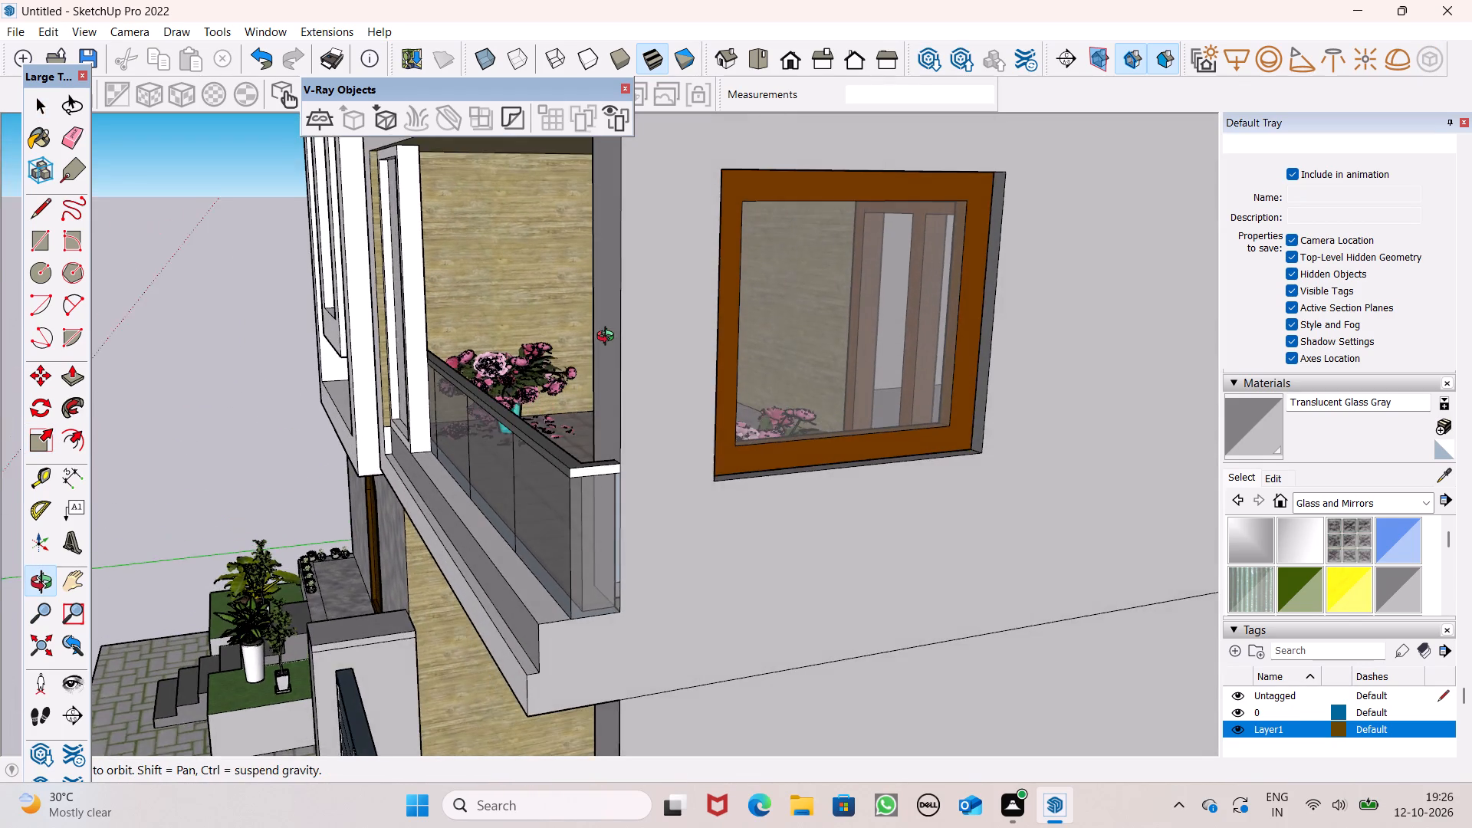
middle_drag(609, 338, 608, 337)
scroll(608, 337, up, 1)
scroll(868, 333, up, 4)
click(1025, 490)
scroll(966, 366, down, 5)
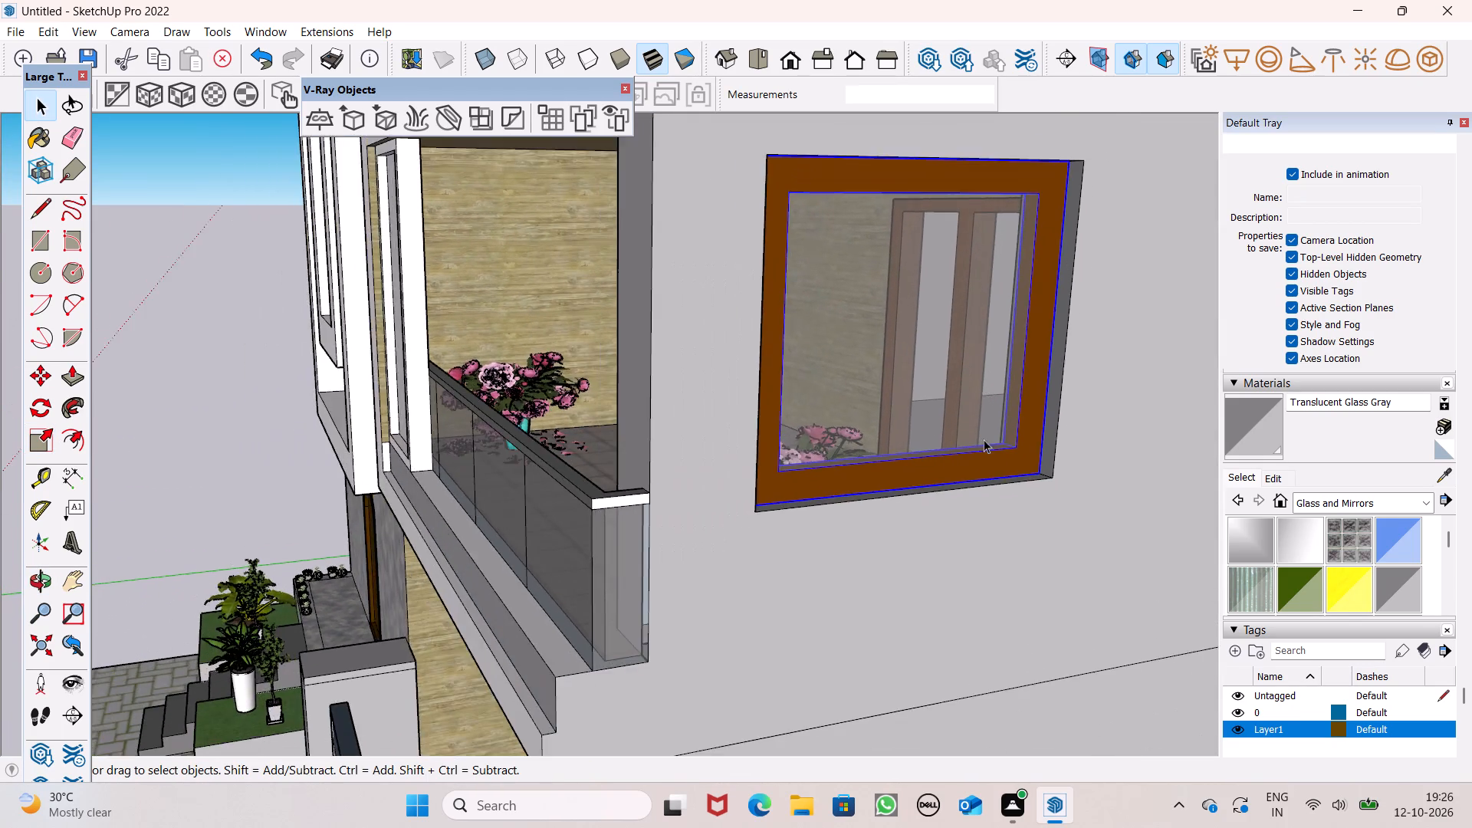
middle_drag(987, 478, 1031, 639)
scroll(1031, 639, up, 1)
key(m)
key(Return)
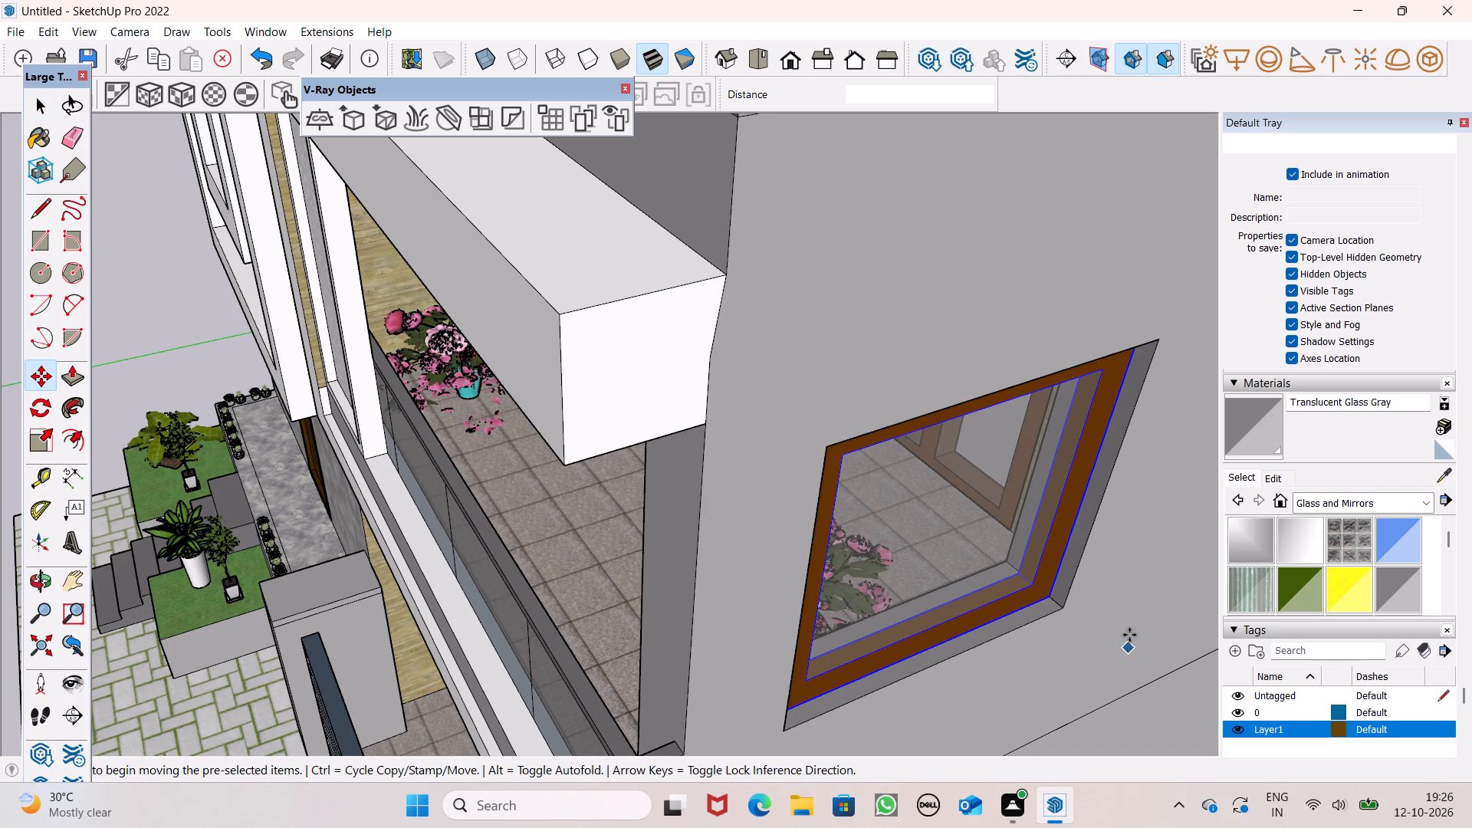
click(1049, 601)
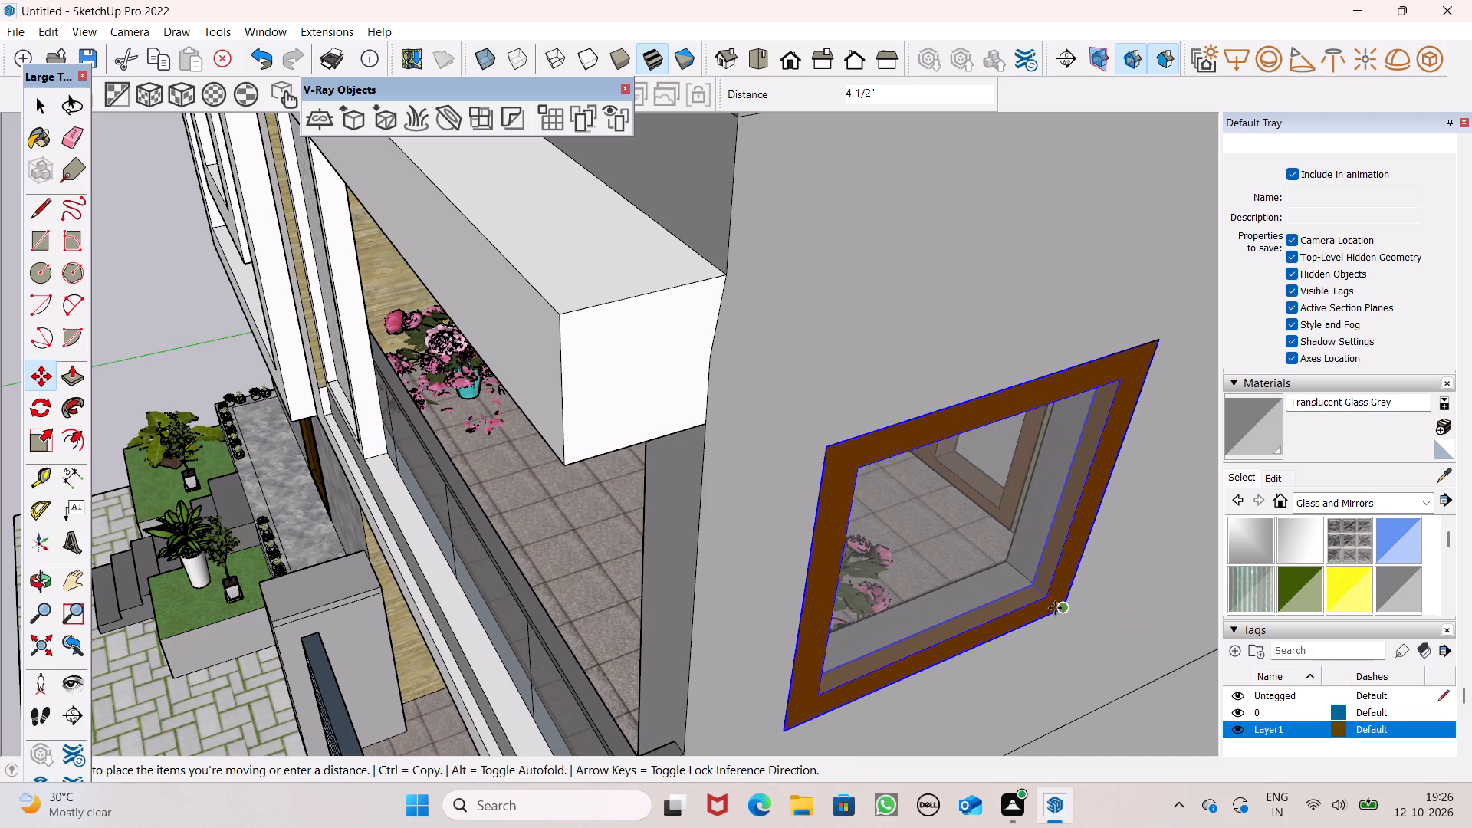
scroll(939, 514, down, 1)
scroll(939, 514, up, 1)
scroll(939, 514, down, 1)
scroll(887, 475, down, 6)
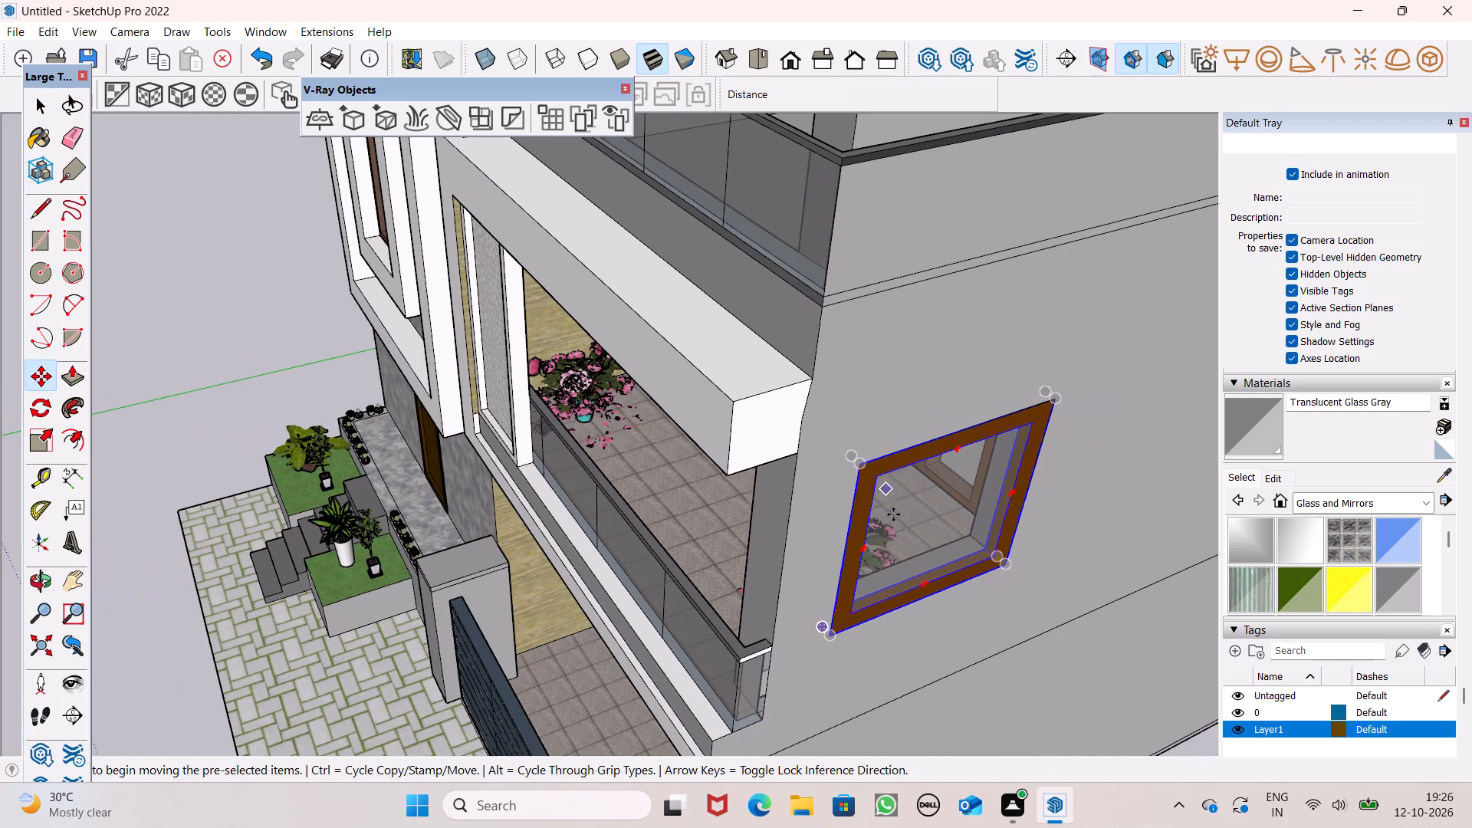
key(space)
click(189, 411)
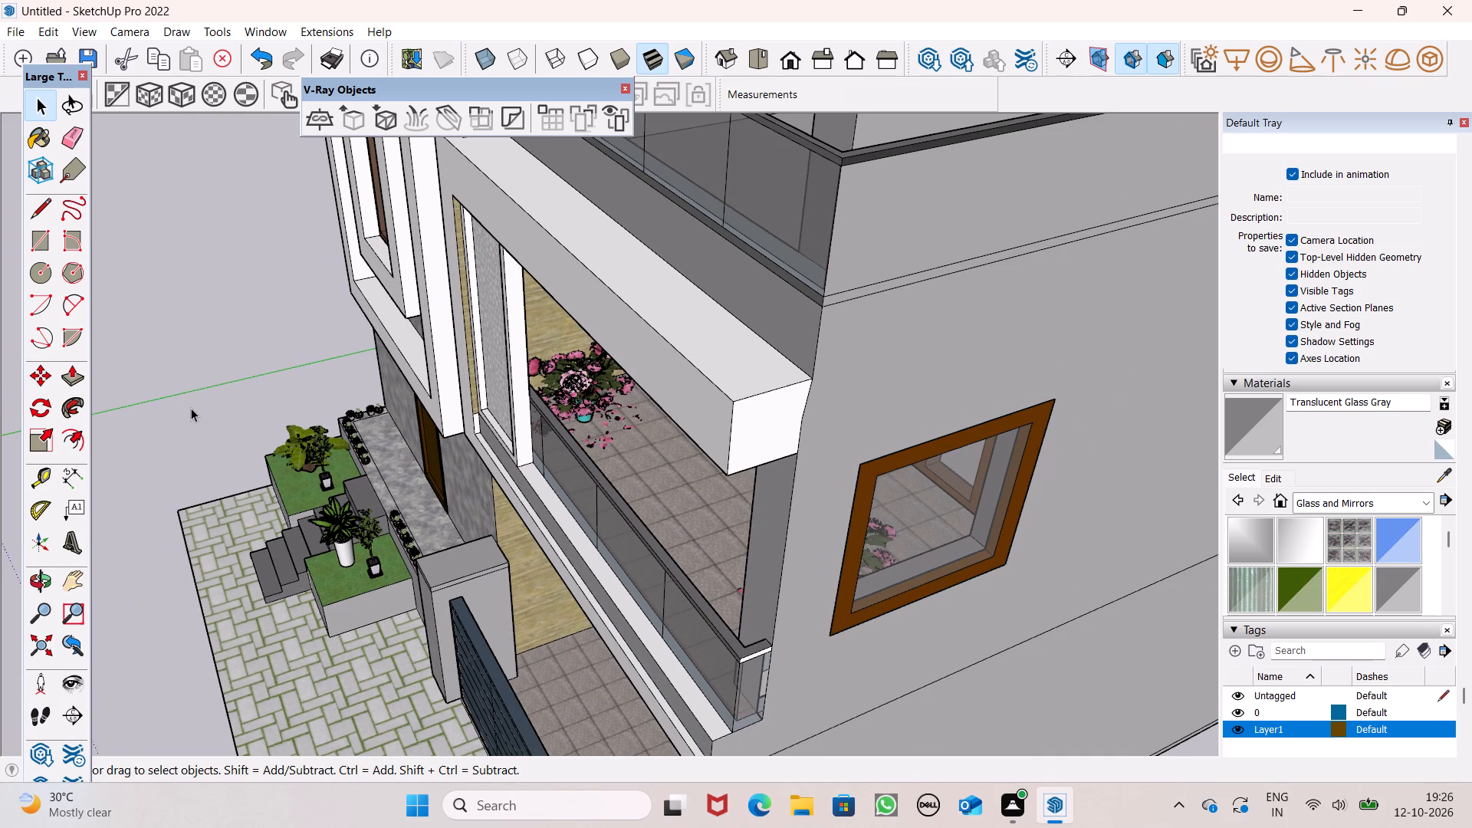
click(191, 407)
Examine the fitted side window from the balcony and review the whole house from the front, side, entrance and roof.
scroll(215, 441, down, 4)
middle_drag(535, 642, 1127, 632)
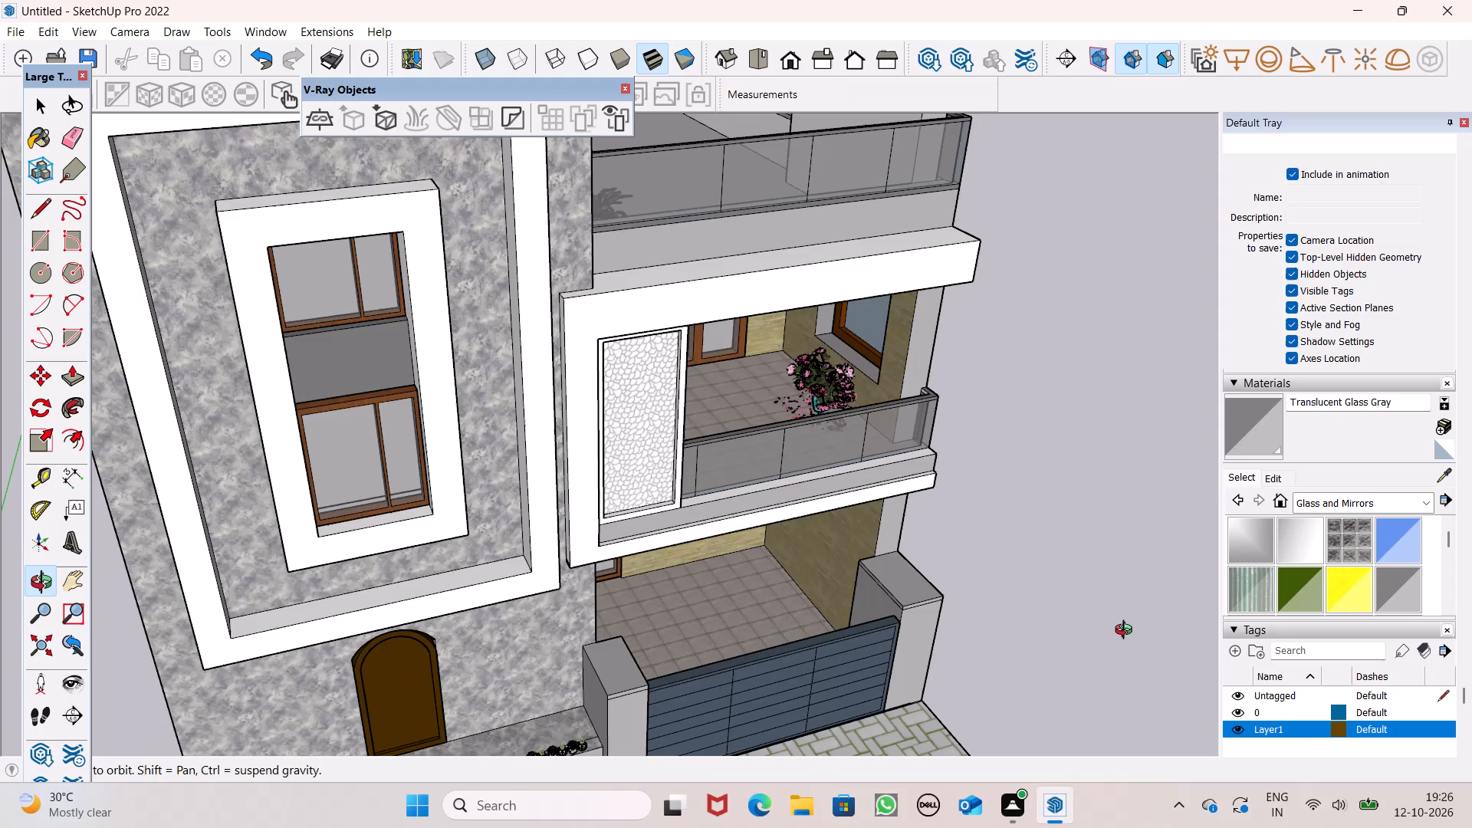
middle_drag(1127, 632, 1127, 623)
scroll(899, 342, up, 10)
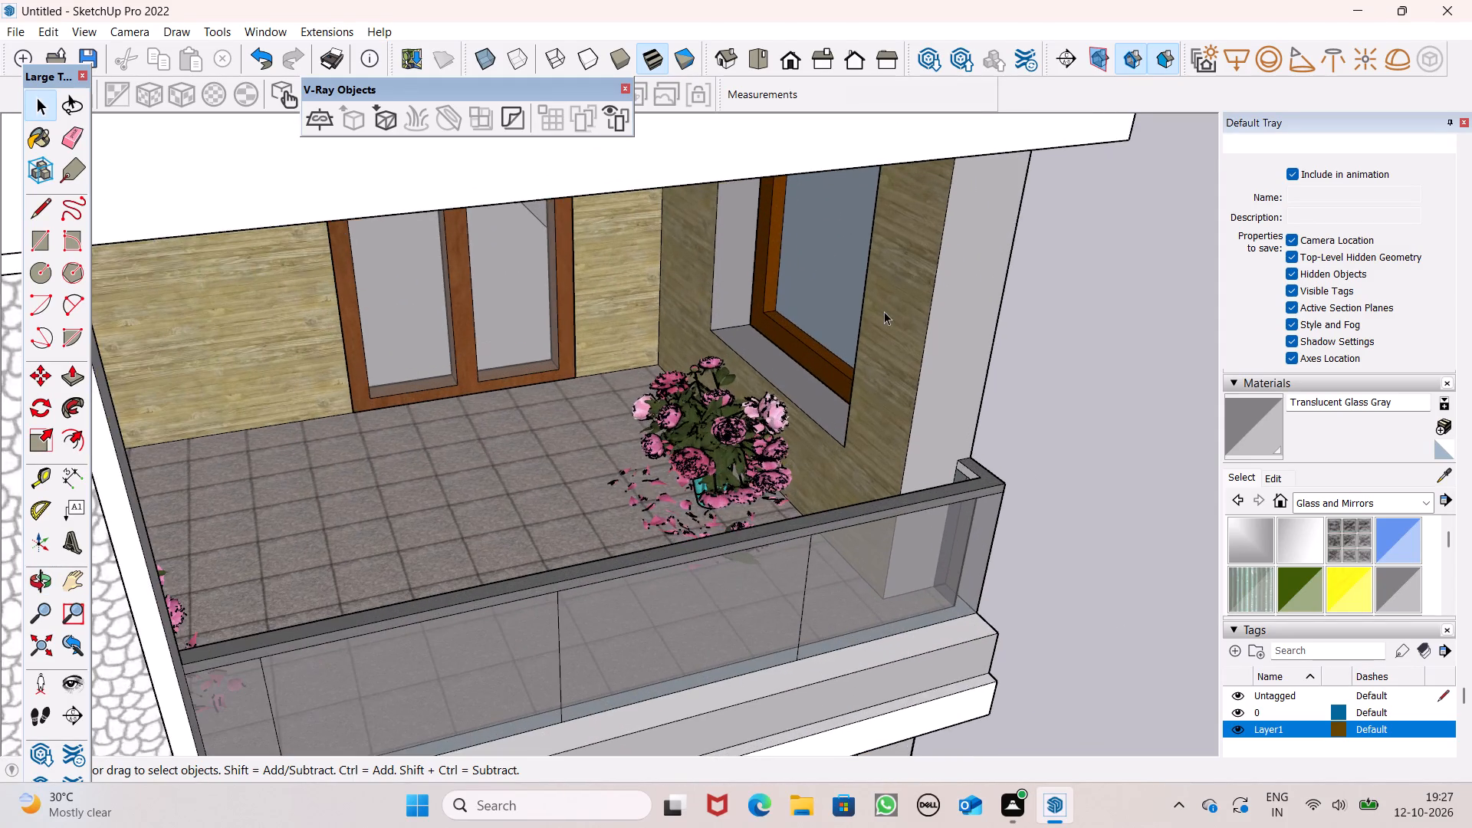
middle_drag(860, 294, 797, 195)
key(space)
click(1093, 389)
scroll(903, 218, down, 3)
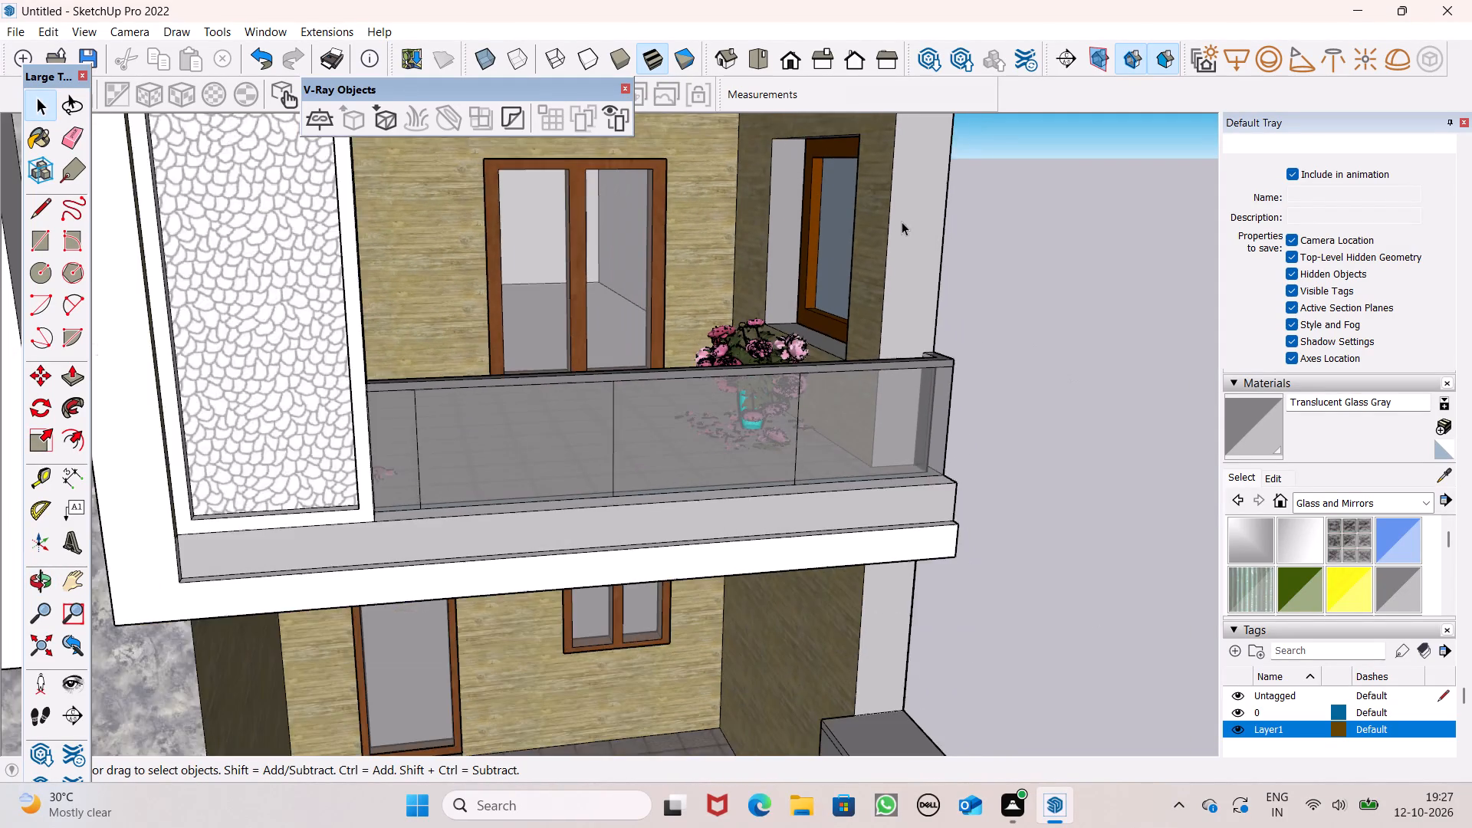
scroll(902, 222, down, 8)
middle_drag(984, 345, 871, 450)
scroll(1008, 373, down, 5)
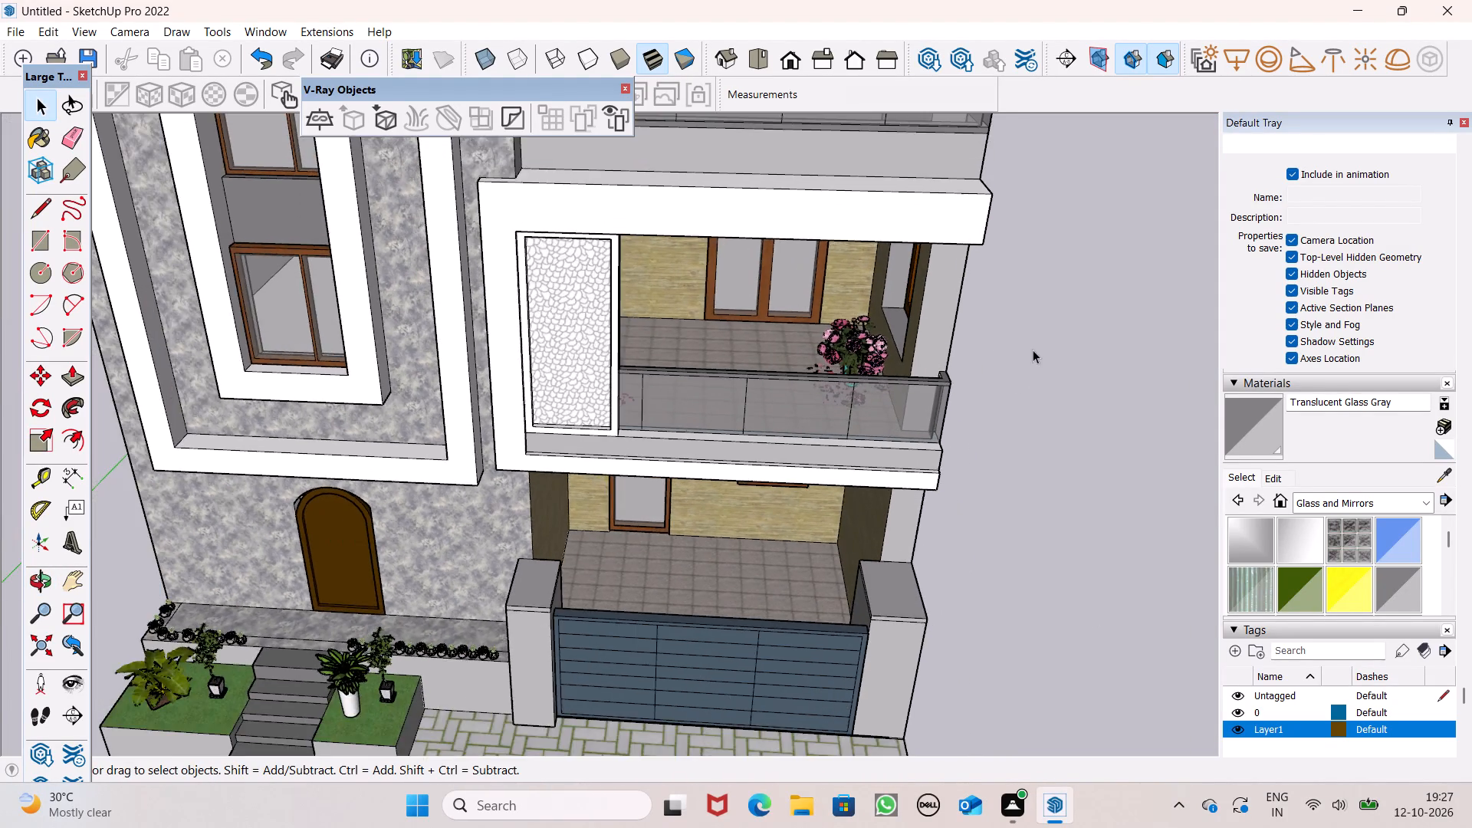
scroll(1033, 350, down, 18)
scroll(1076, 493, up, 1)
middle_drag(800, 608, 472, 531)
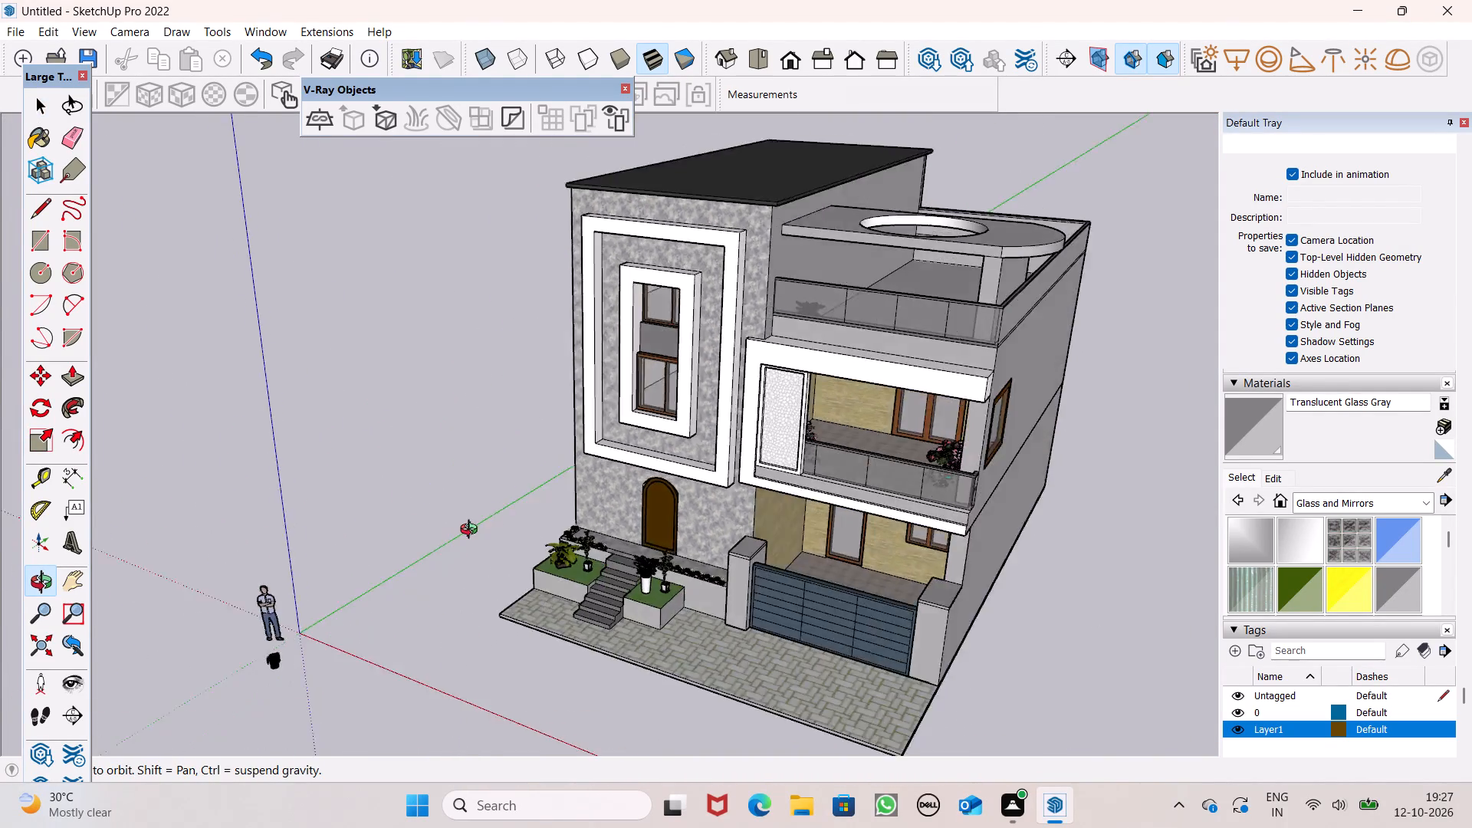
middle_drag(472, 531, 400, 514)
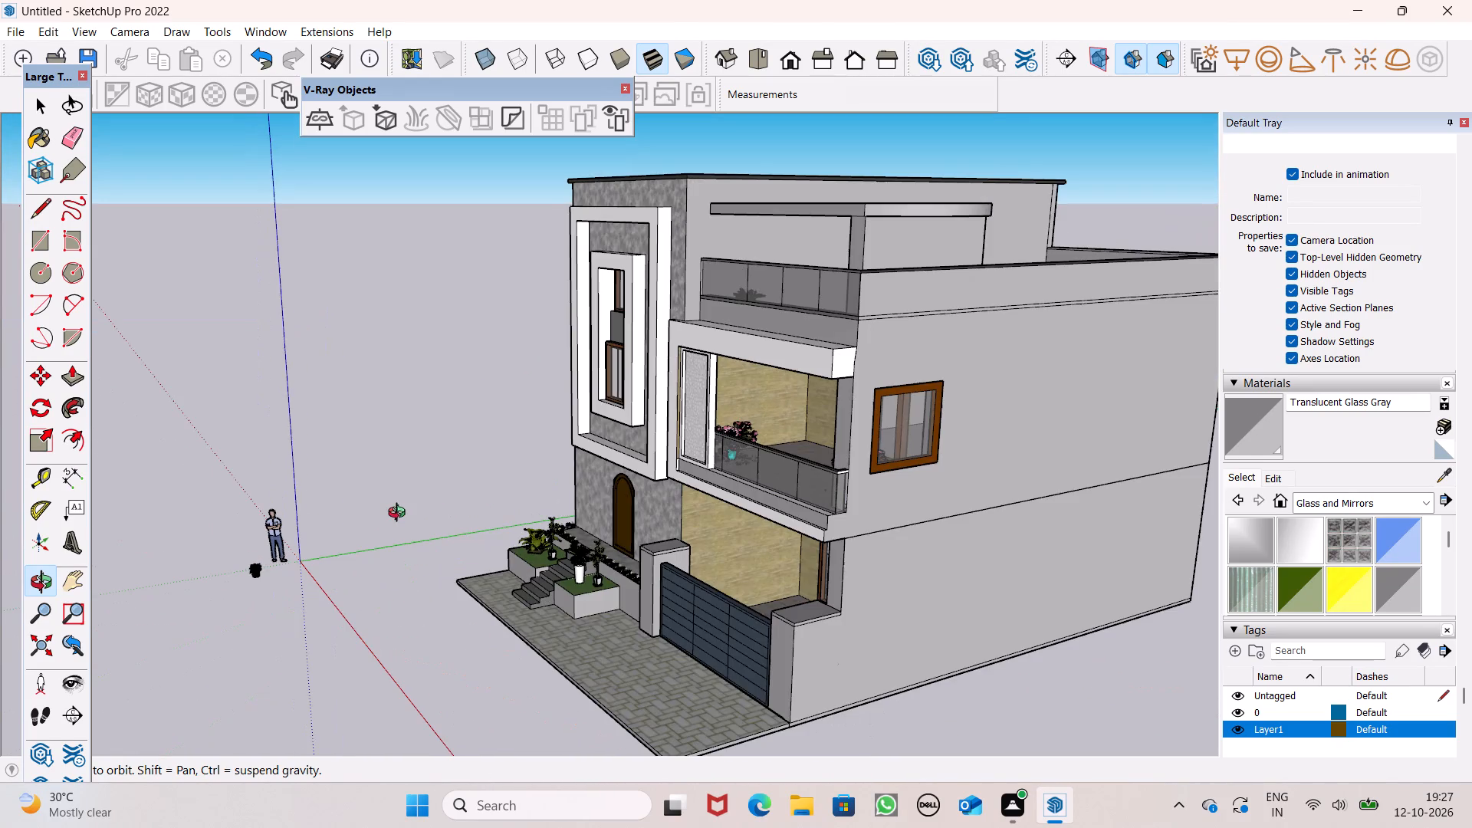
middle_drag(400, 514, 878, 500)
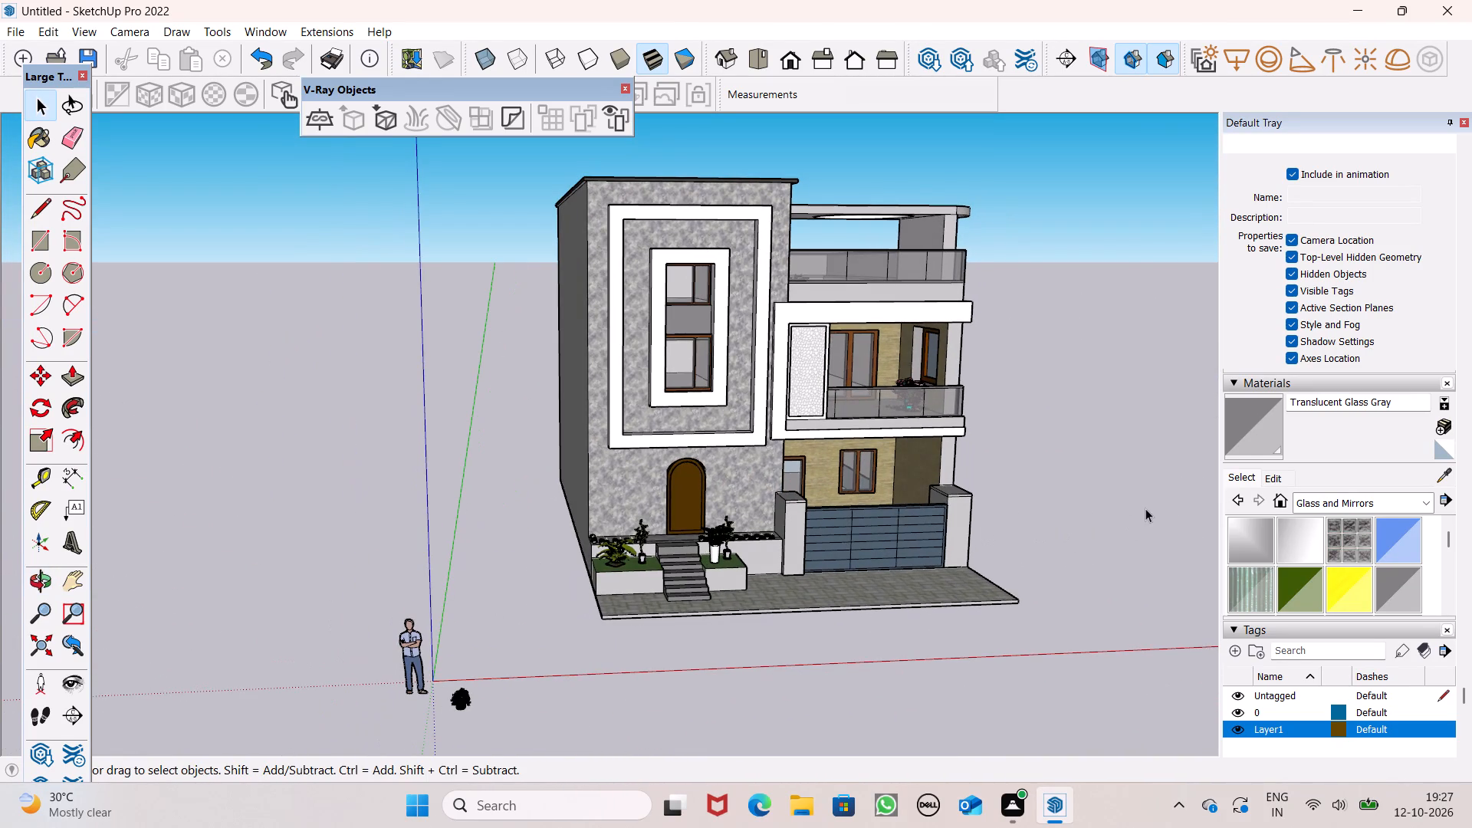
click(1145, 508)
middle_drag(853, 603, 994, 595)
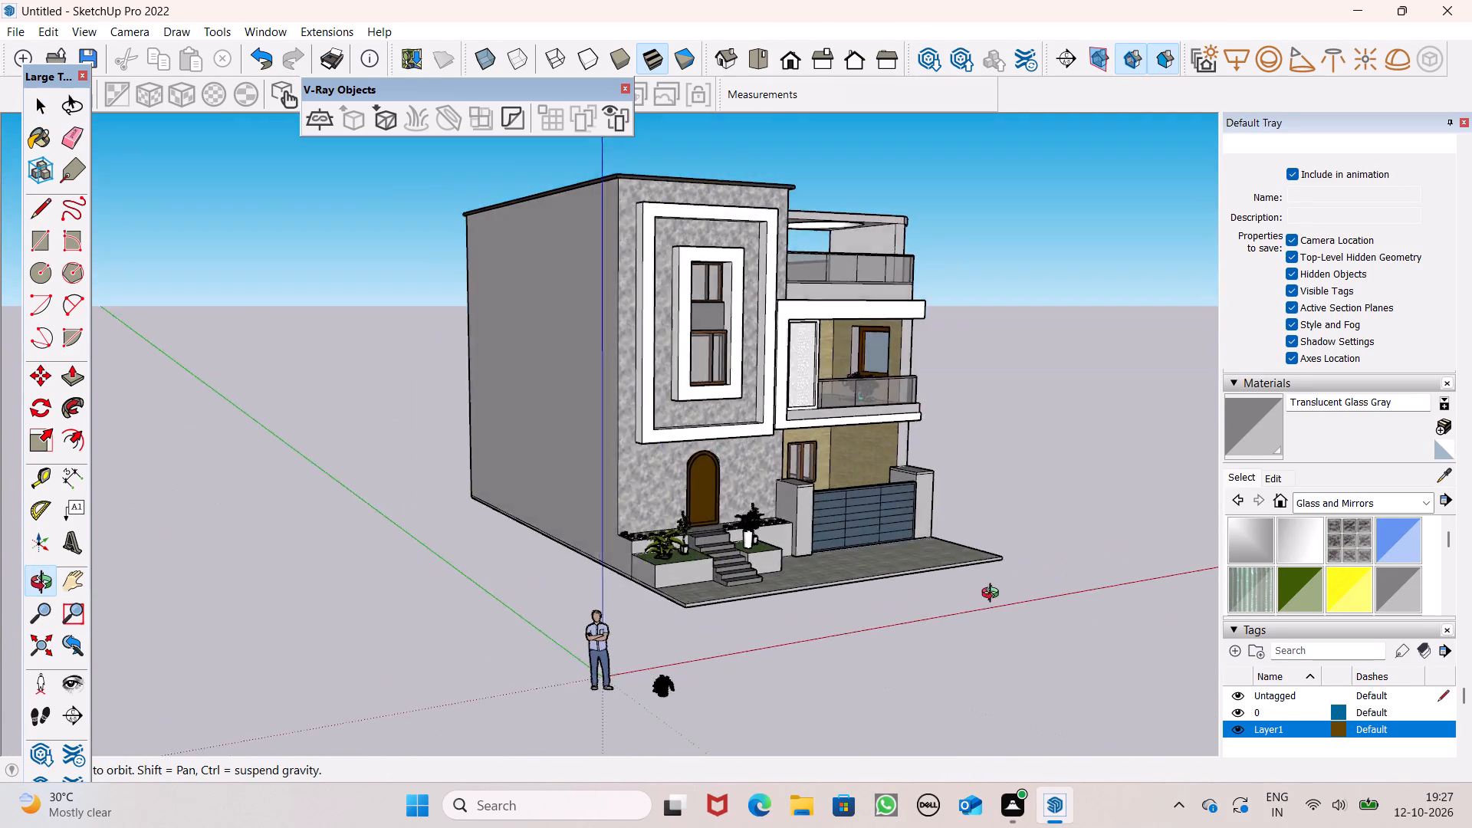
middle_drag(994, 595, 799, 652)
scroll(799, 652, up, 5)
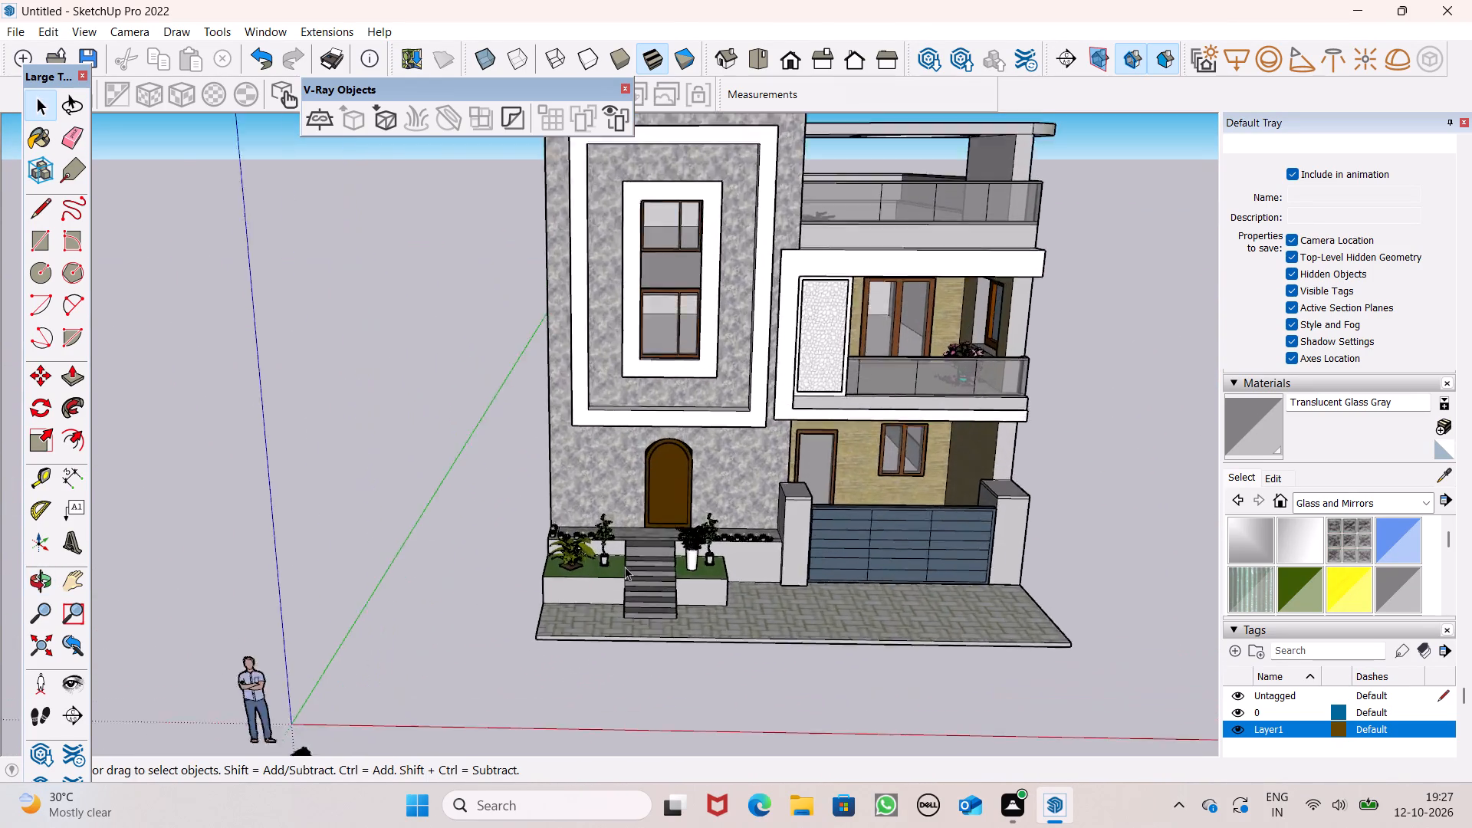
scroll(625, 567, up, 5)
scroll(699, 557, up, 6)
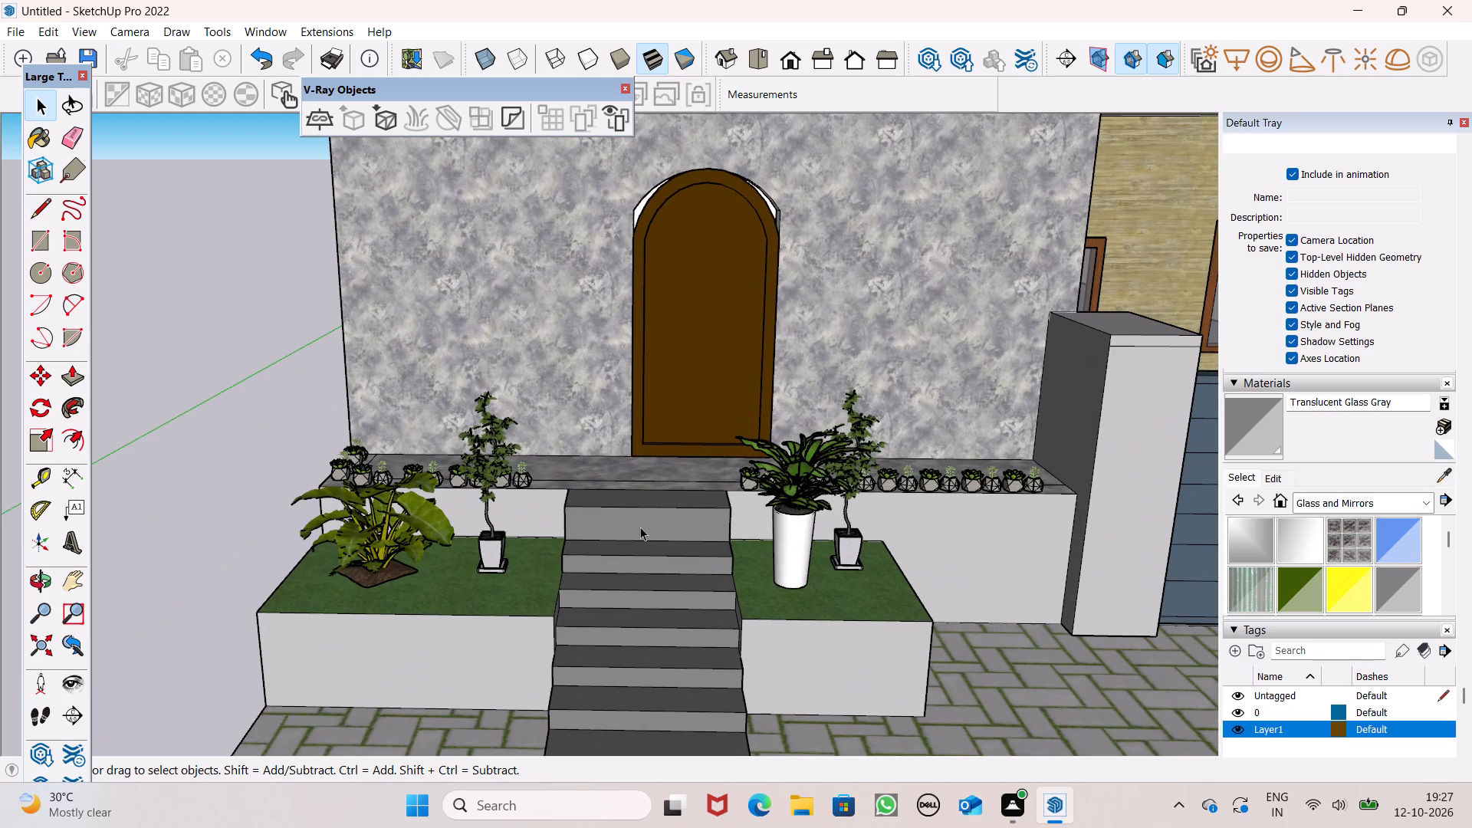
scroll(725, 443, down, 11)
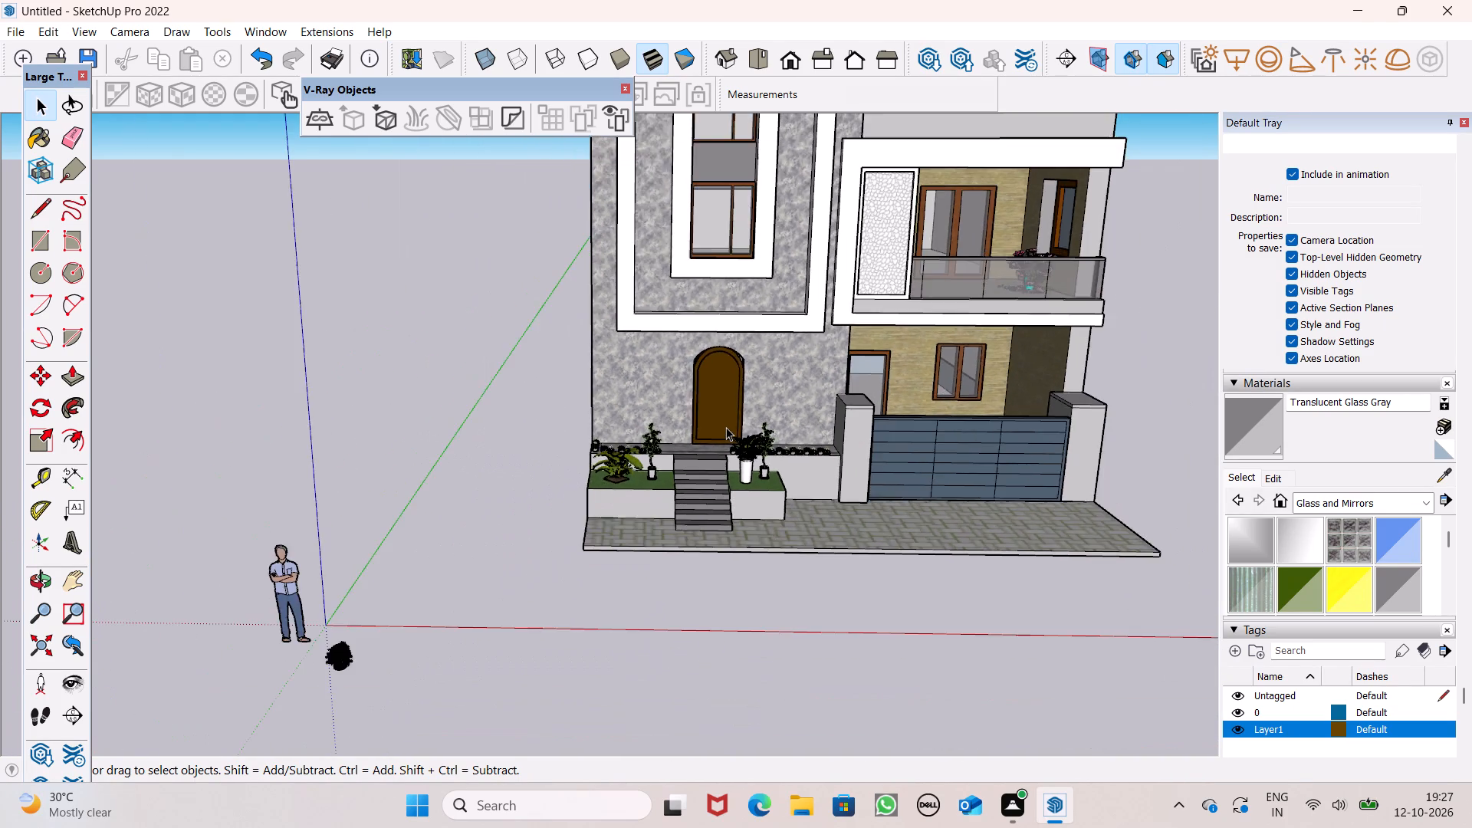
scroll(726, 427, down, 13)
scroll(1025, 399, up, 8)
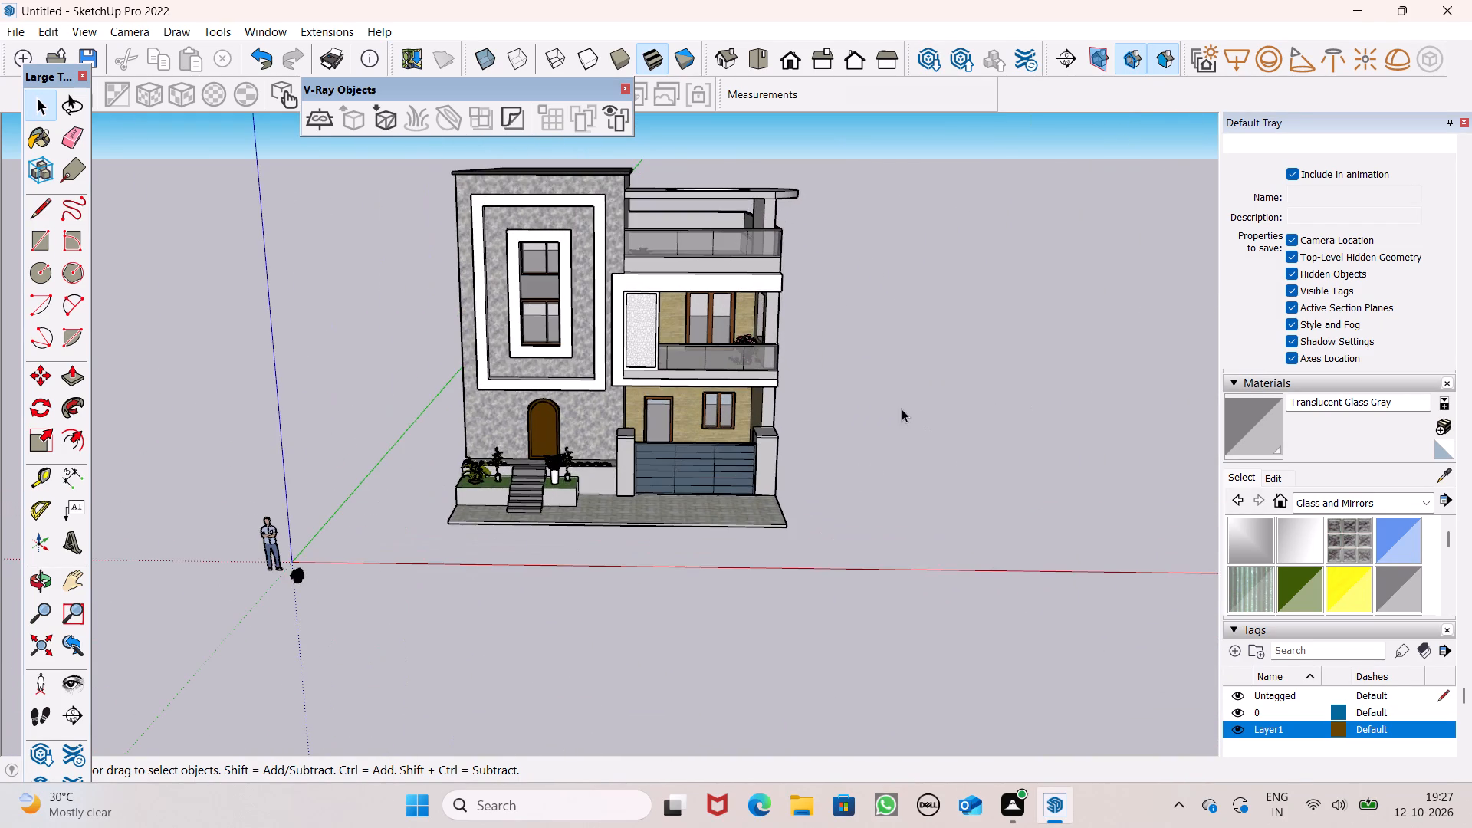
scroll(901, 417, down, 7)
middle_drag(906, 439, 807, 434)
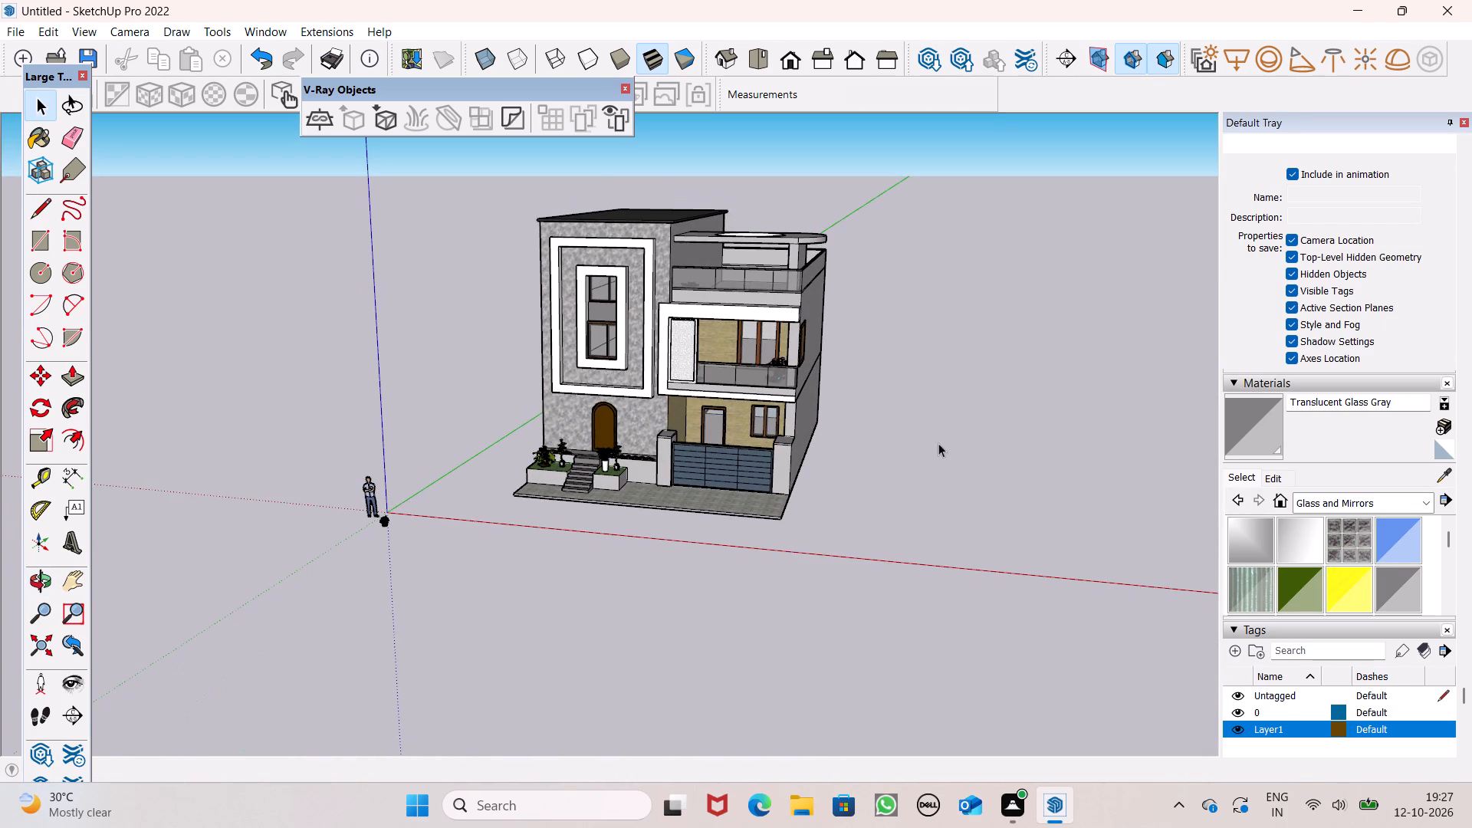
scroll(858, 260, up, 8)
scroll(899, 292, down, 4)
middle_drag(903, 325, 774, 489)
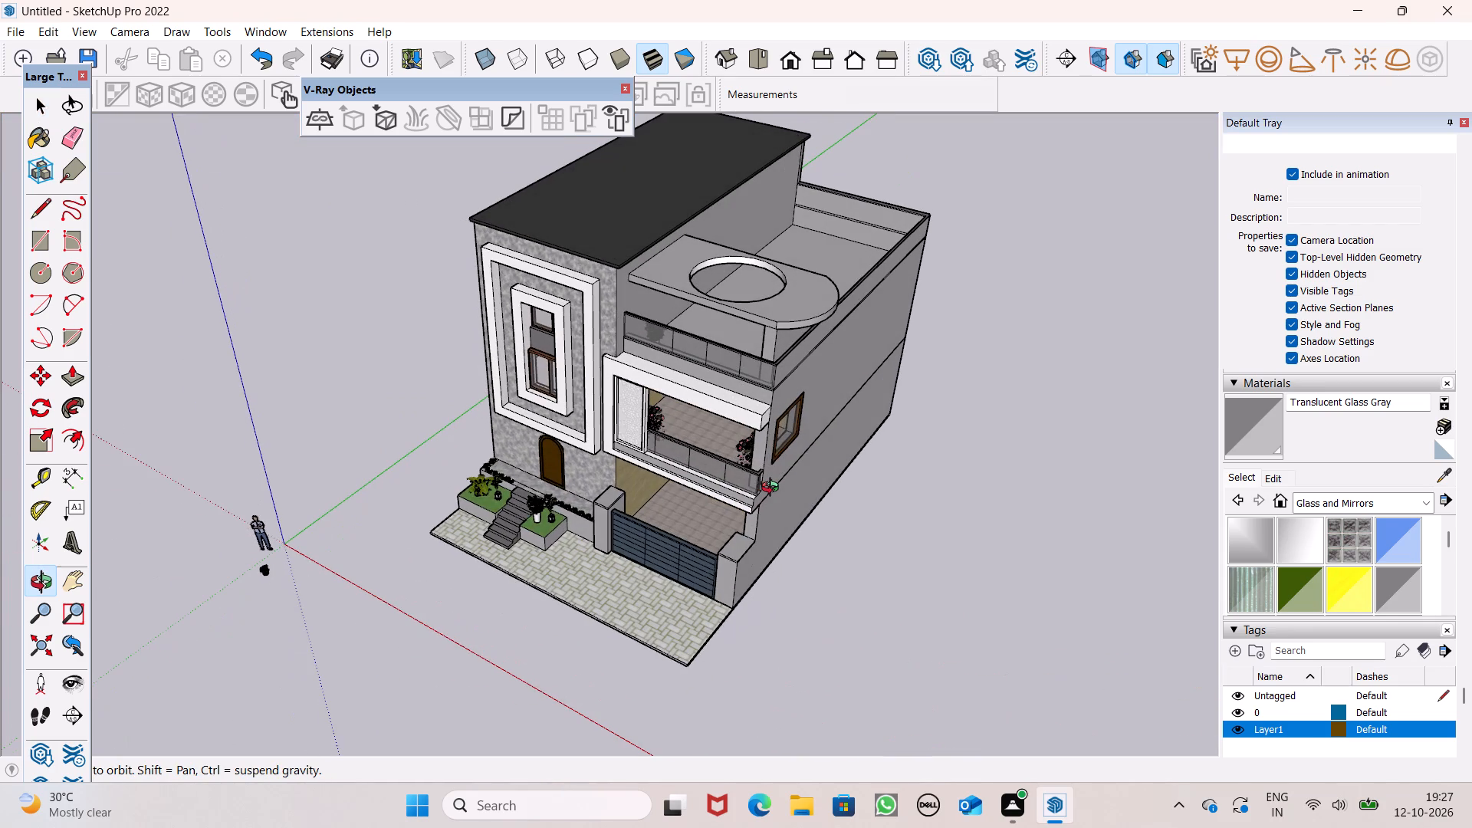
middle_drag(774, 489, 813, 435)
Paint the inner rim of the terrace canopy's circular opening and the canopy's front edge with Color M04 from the Colors collection.
scroll(756, 217, up, 3)
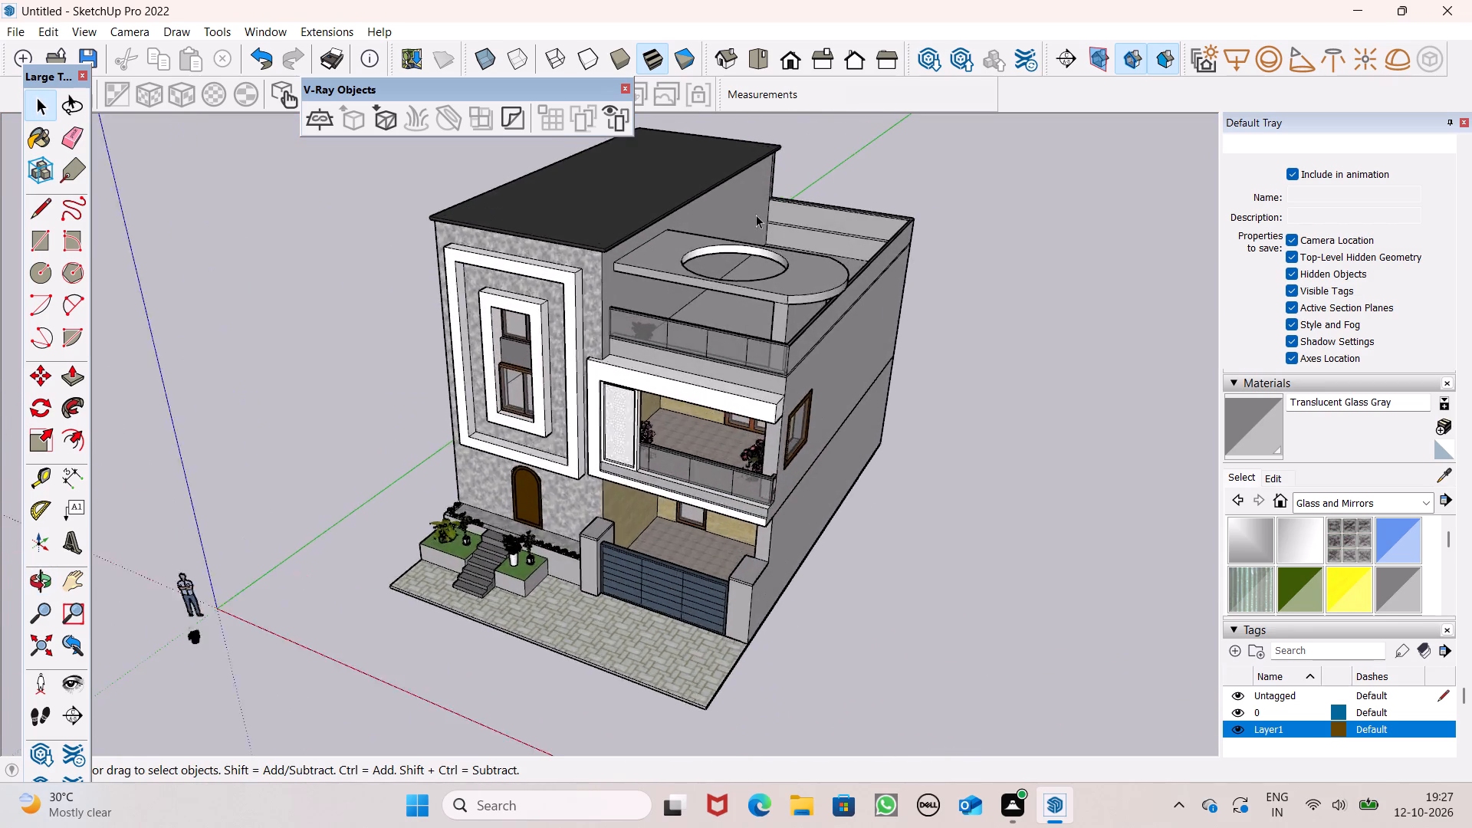
scroll(756, 215, up, 5)
scroll(755, 283, up, 4)
middle_drag(780, 334, 960, 287)
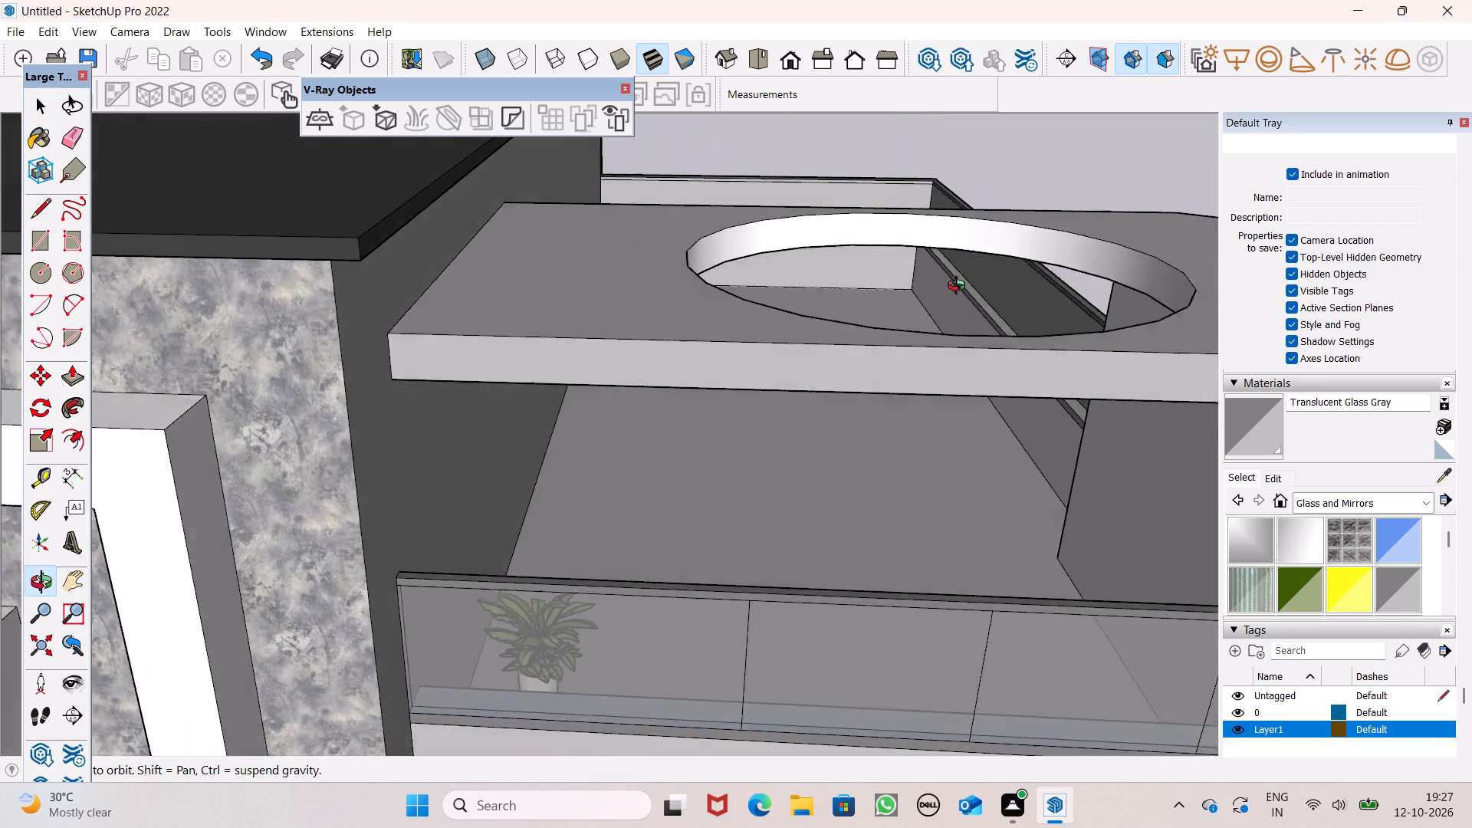
middle_drag(960, 287, 966, 271)
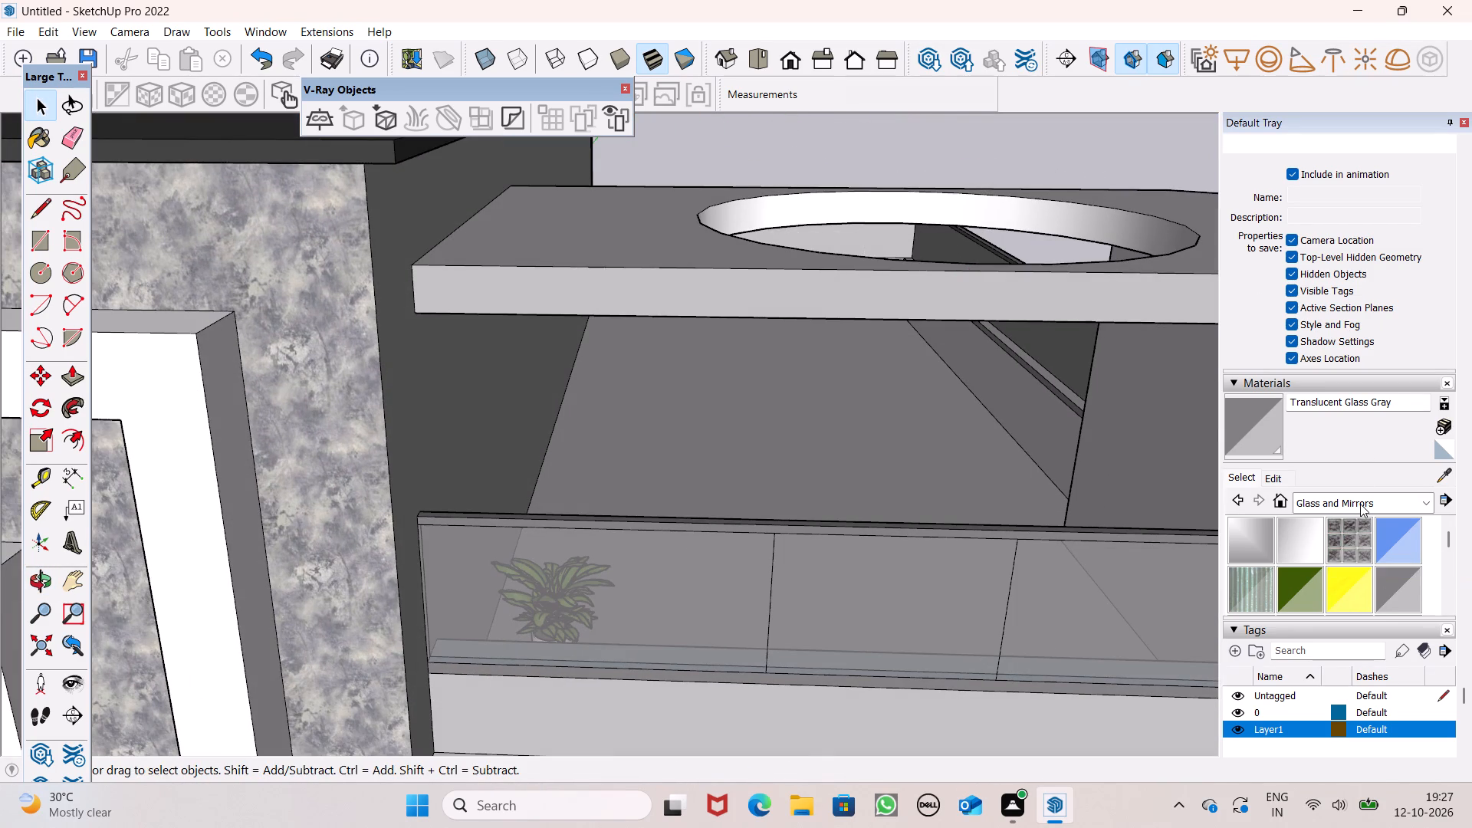
click(1360, 504)
click(1355, 569)
scroll(1361, 583, down, 1)
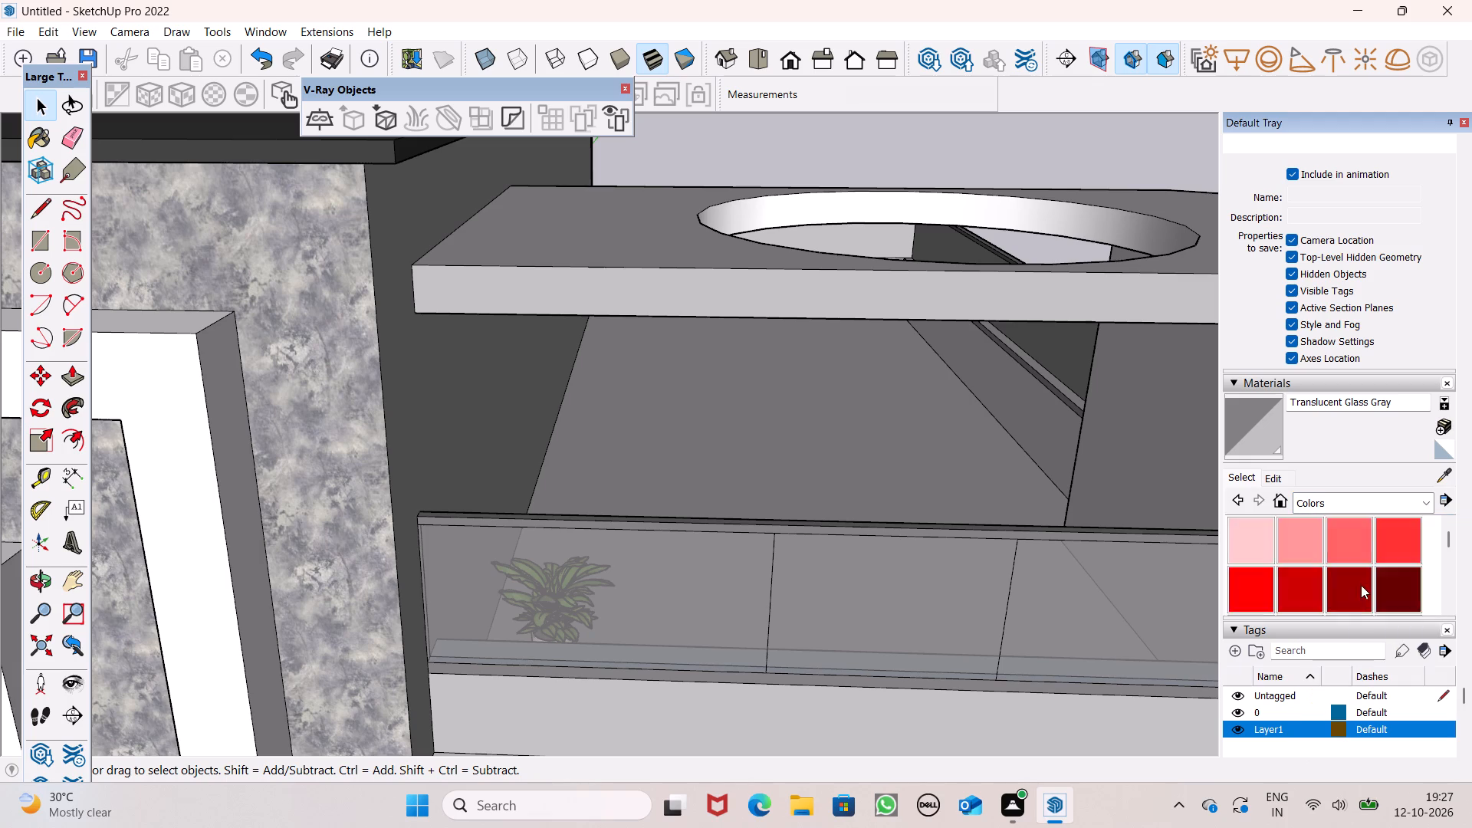
scroll(1361, 585, down, 14)
scroll(1288, 481, up, 1)
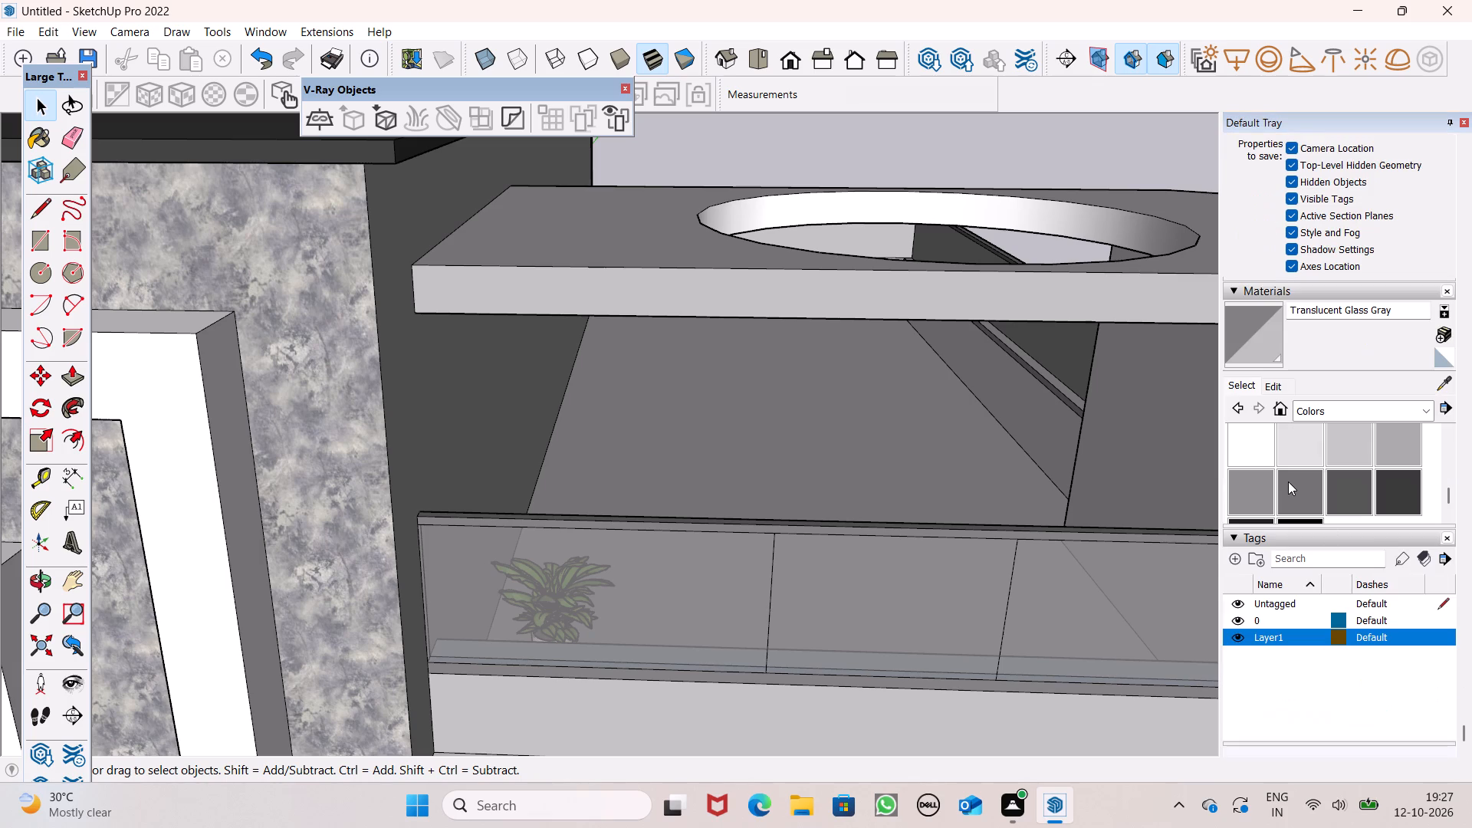
click(1253, 491)
click(1155, 228)
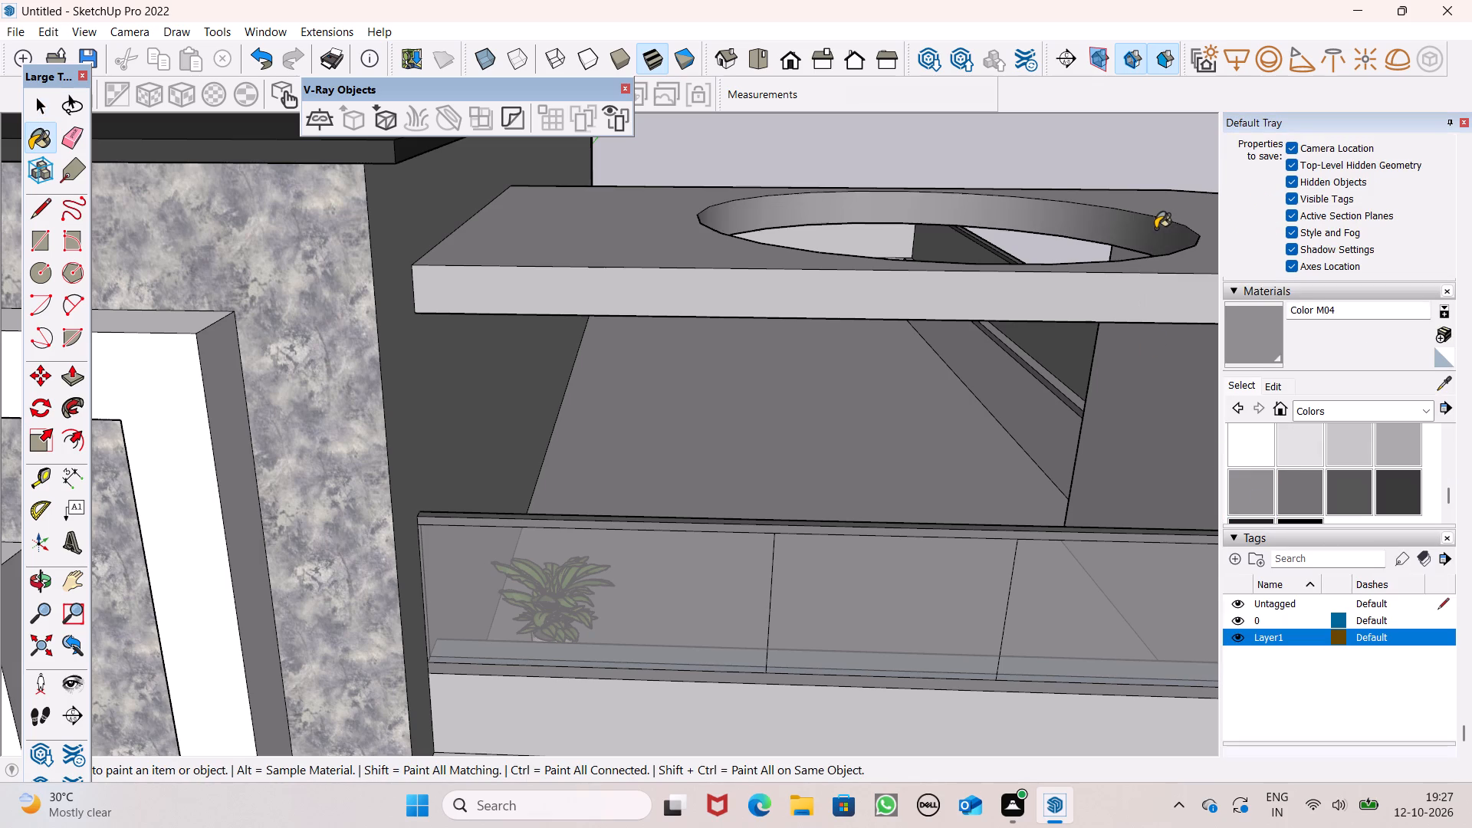
scroll(1039, 199, up, 1)
scroll(1117, 291, down, 3)
click(946, 319)
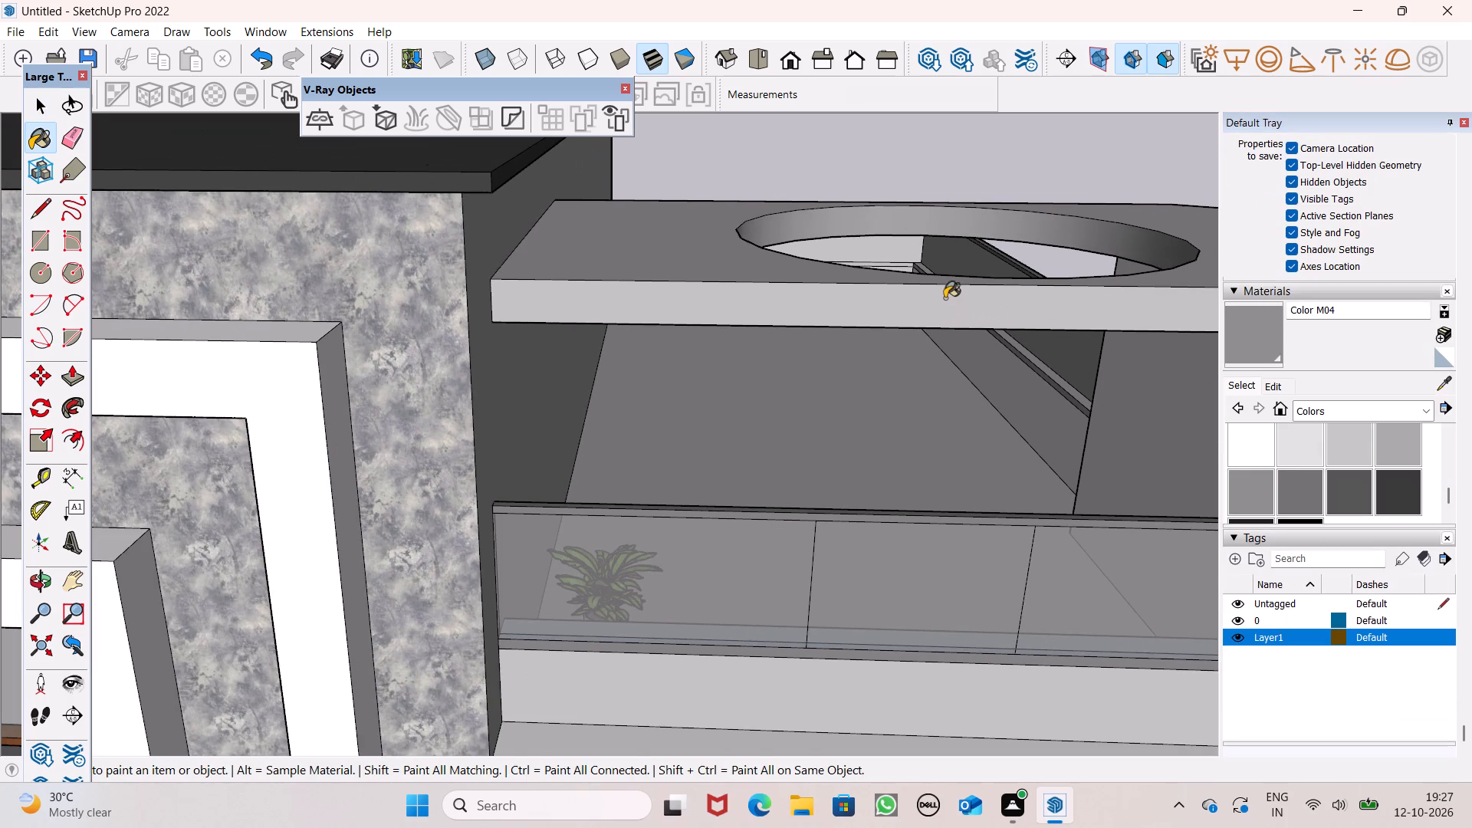
Paint the terrace canopy slab's side, front and rear outer edge faces with Color M04.
scroll(946, 291, down, 2)
middle_drag(1014, 335, 452, 452)
scroll(376, 334, up, 1)
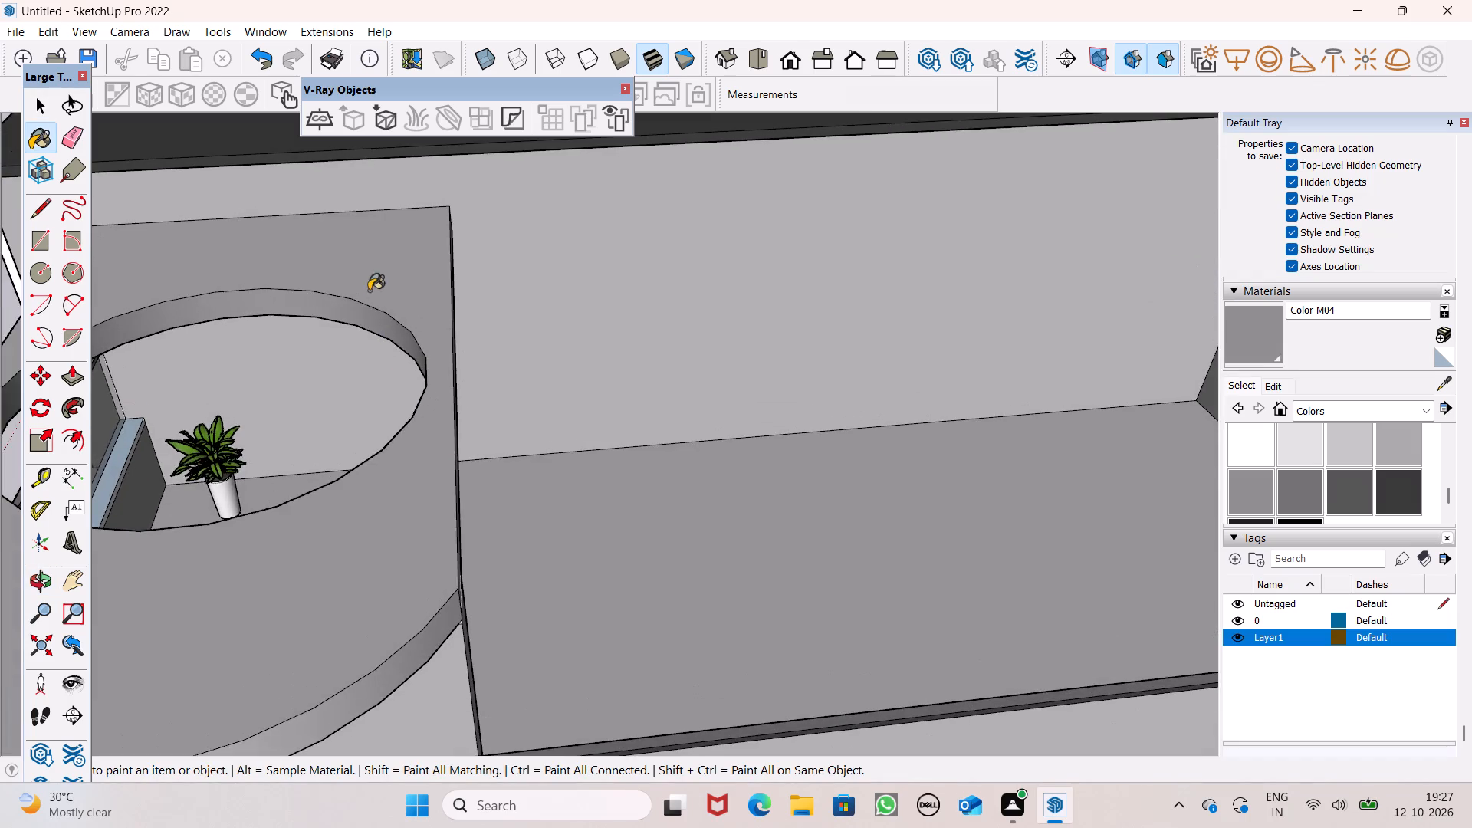
scroll(378, 292, down, 5)
middle_drag(396, 436, 744, 252)
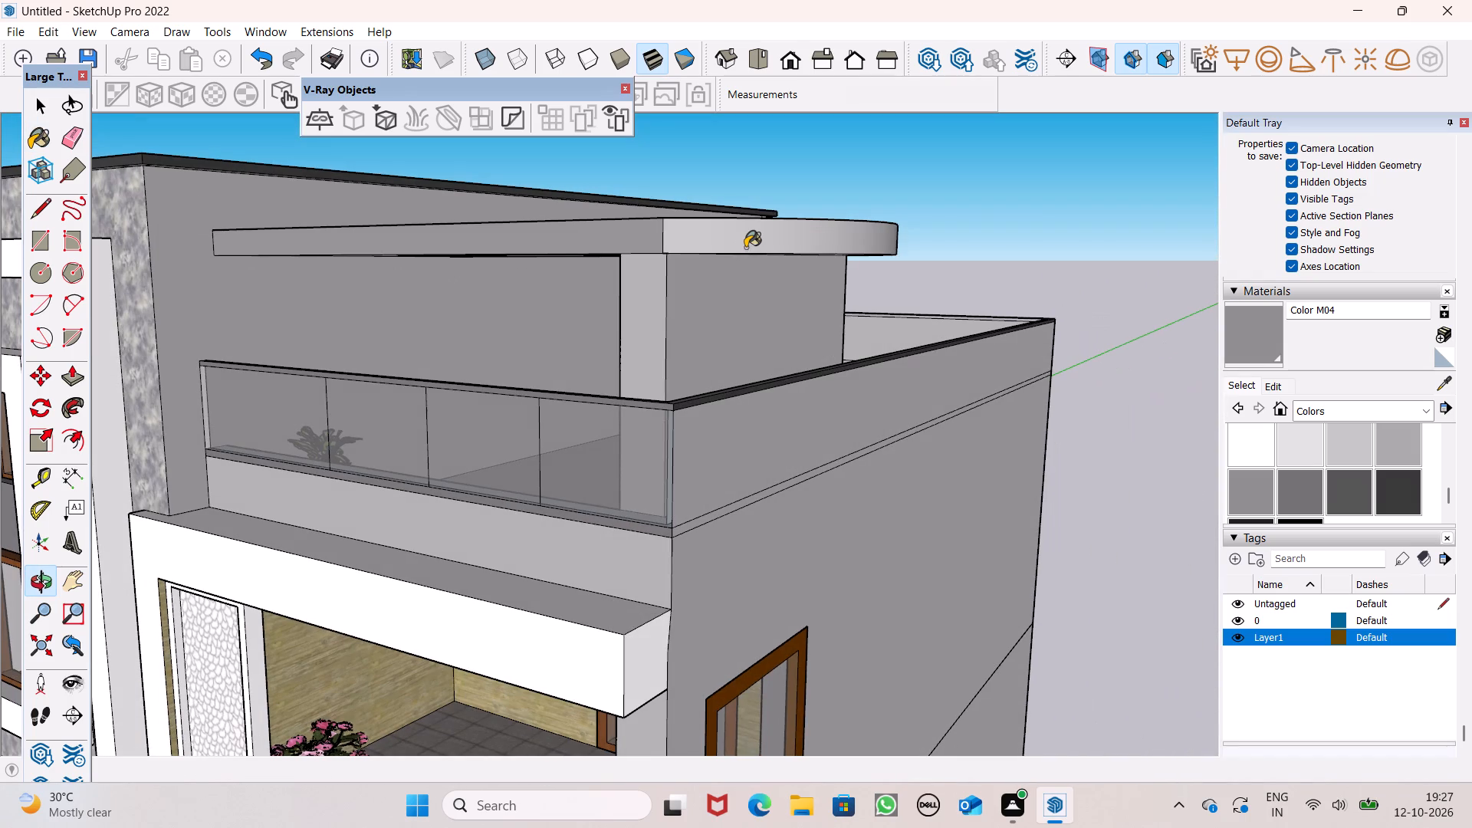
click(745, 248)
scroll(851, 251, up, 1)
middle_drag(853, 251, 951, 289)
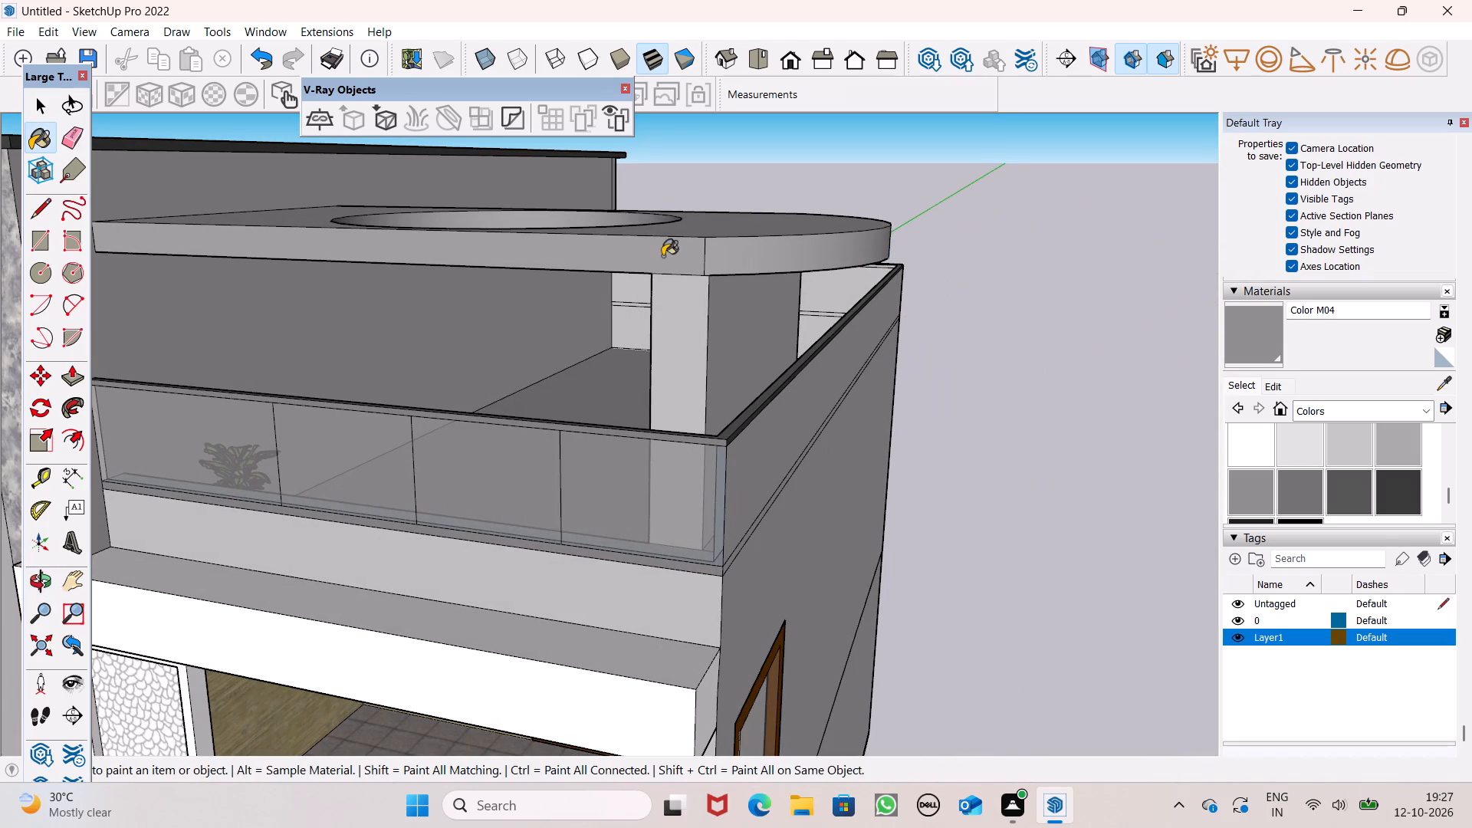
click(654, 257)
scroll(865, 252, down, 5)
middle_drag(900, 271, 347, 442)
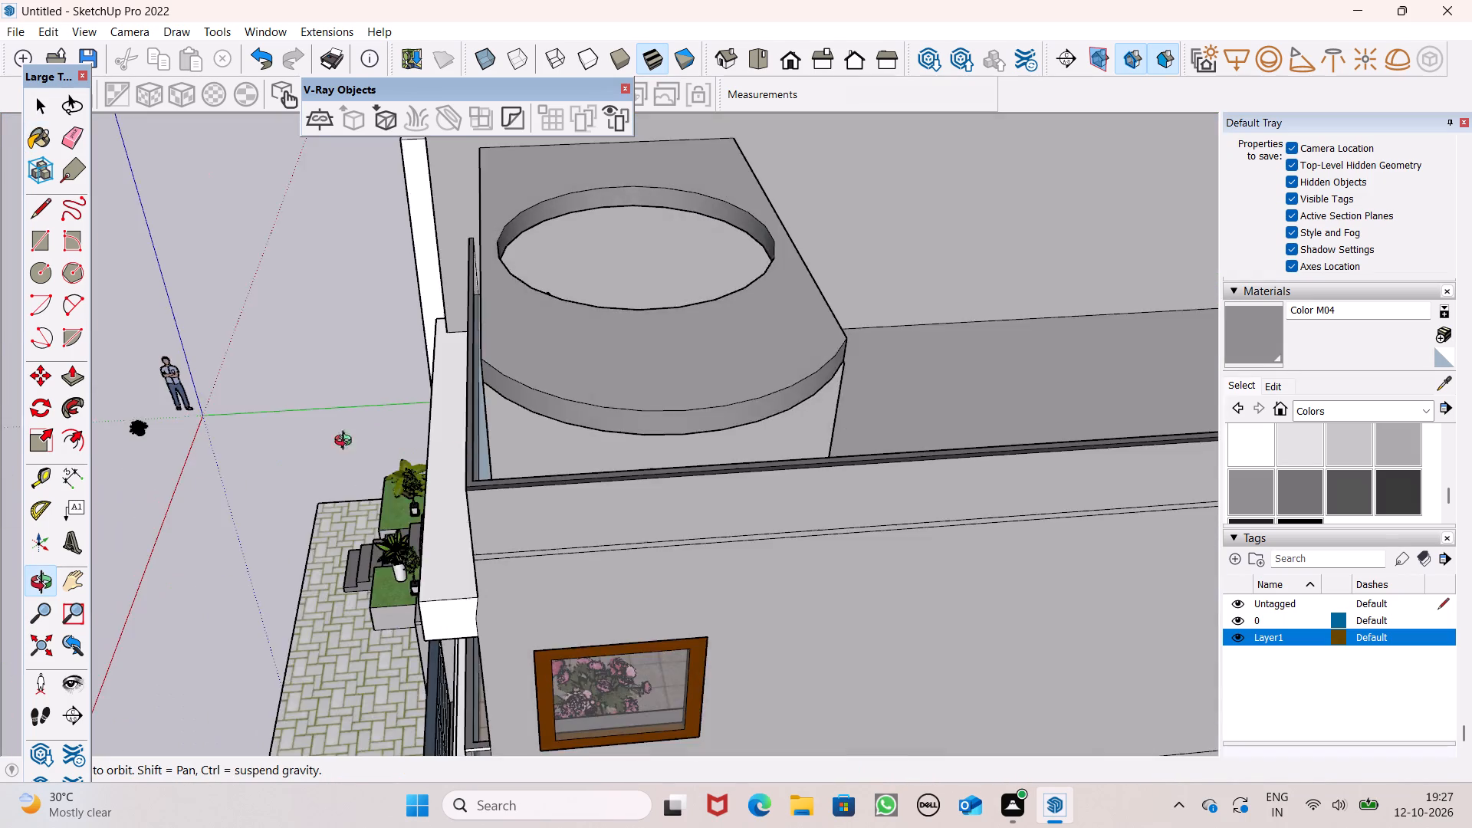
middle_drag(347, 442, 1, 341)
scroll(297, 293, up, 5)
click(684, 253)
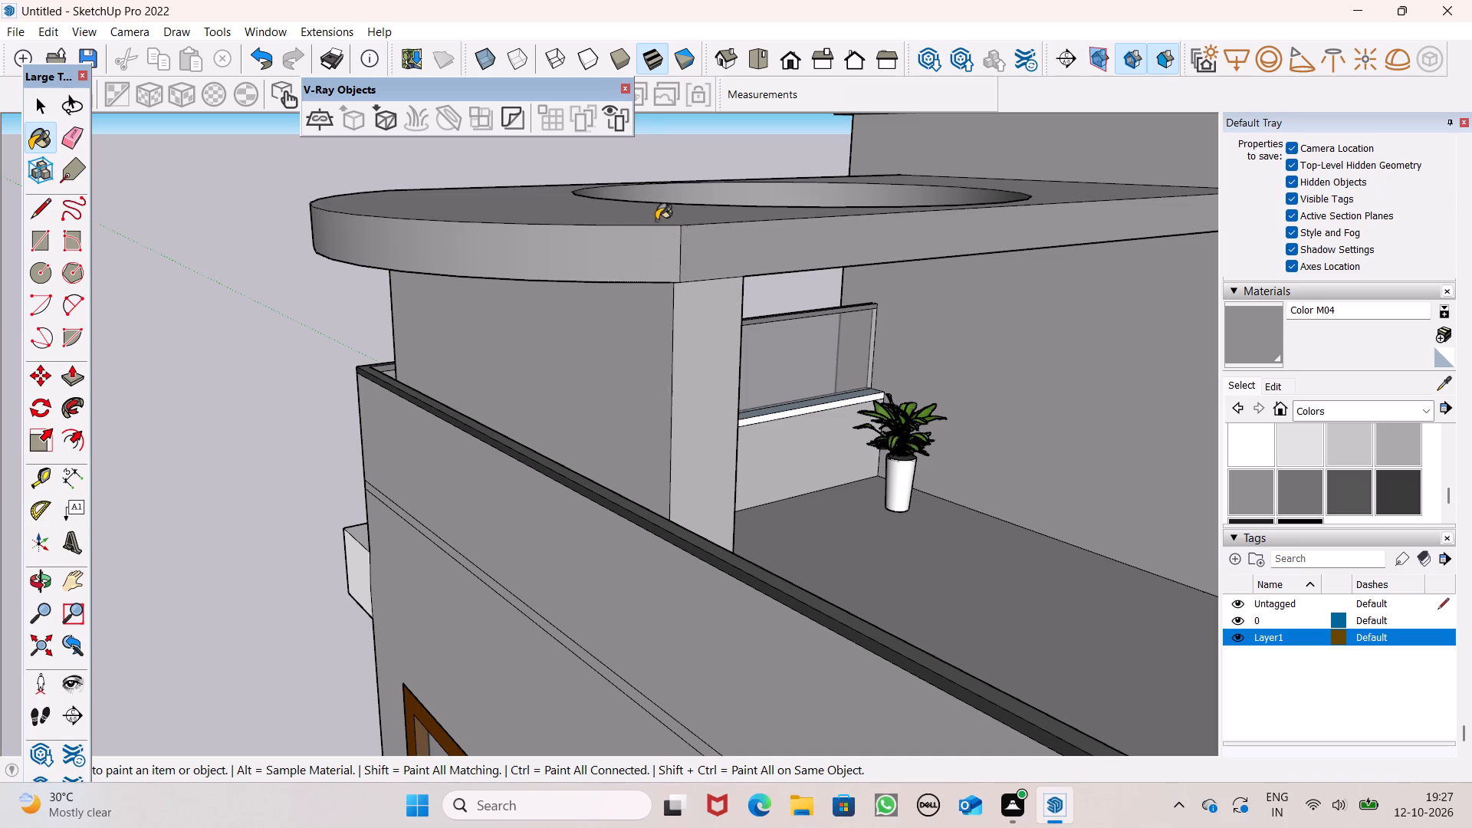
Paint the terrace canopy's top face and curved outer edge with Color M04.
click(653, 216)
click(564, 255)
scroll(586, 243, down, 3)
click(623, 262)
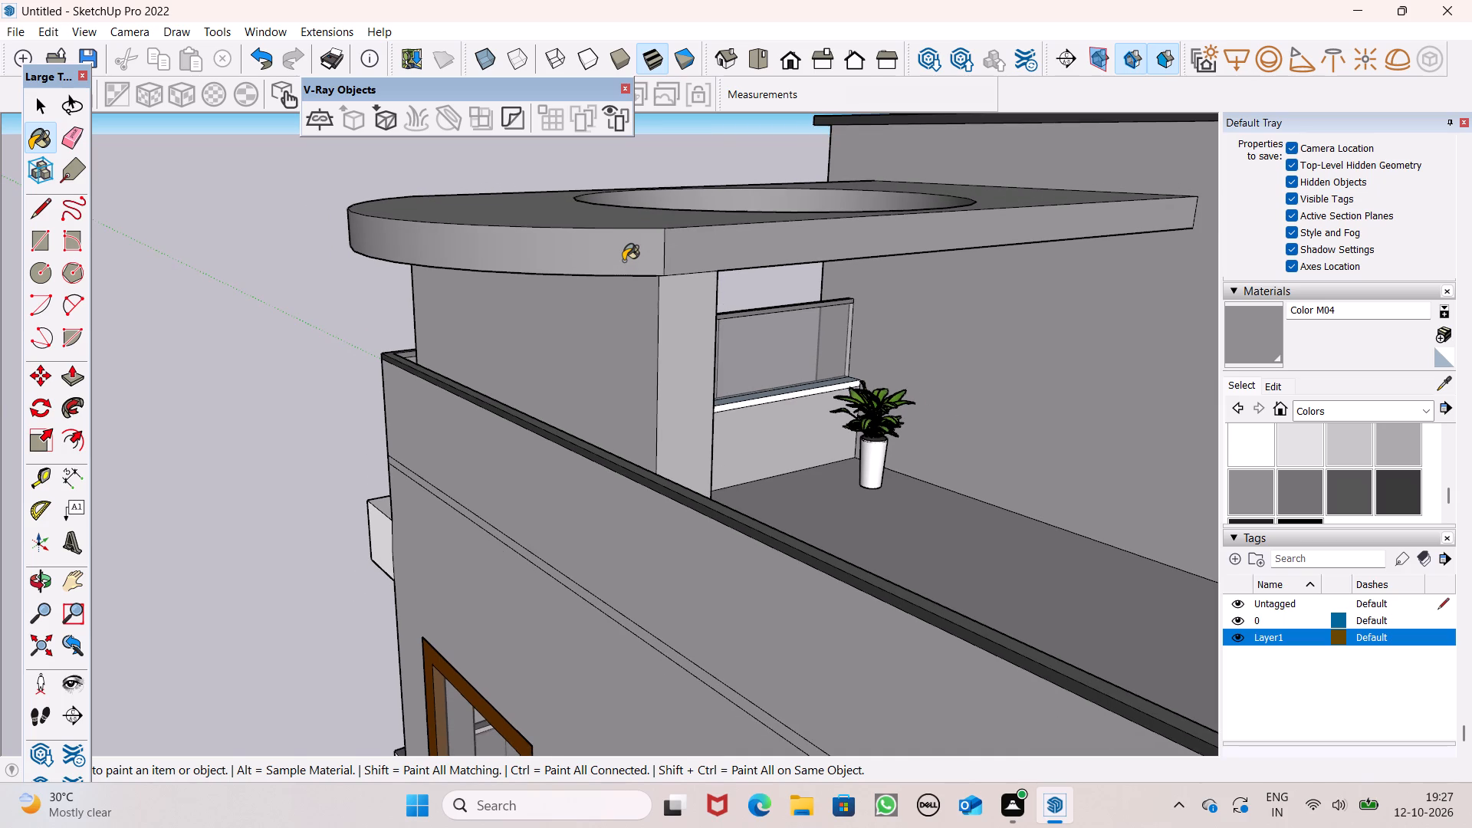
Paint the inner rim of the canopy's circular opening and the canopy's top face with Color M03 from the Colors collection.
scroll(623, 261, down, 3)
middle_drag(598, 317, 1402, 146)
scroll(1402, 146, up, 1)
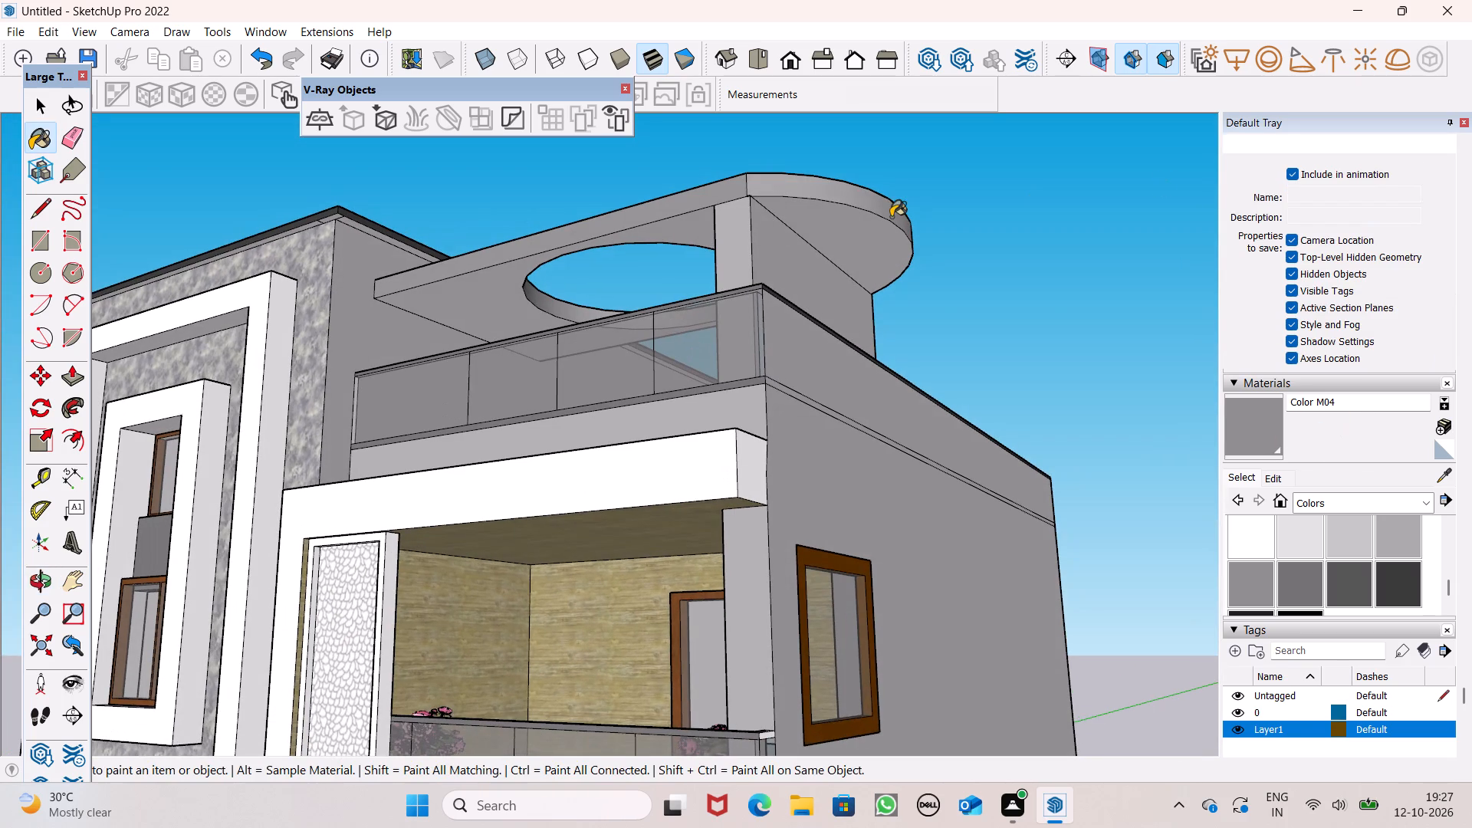
click(1388, 540)
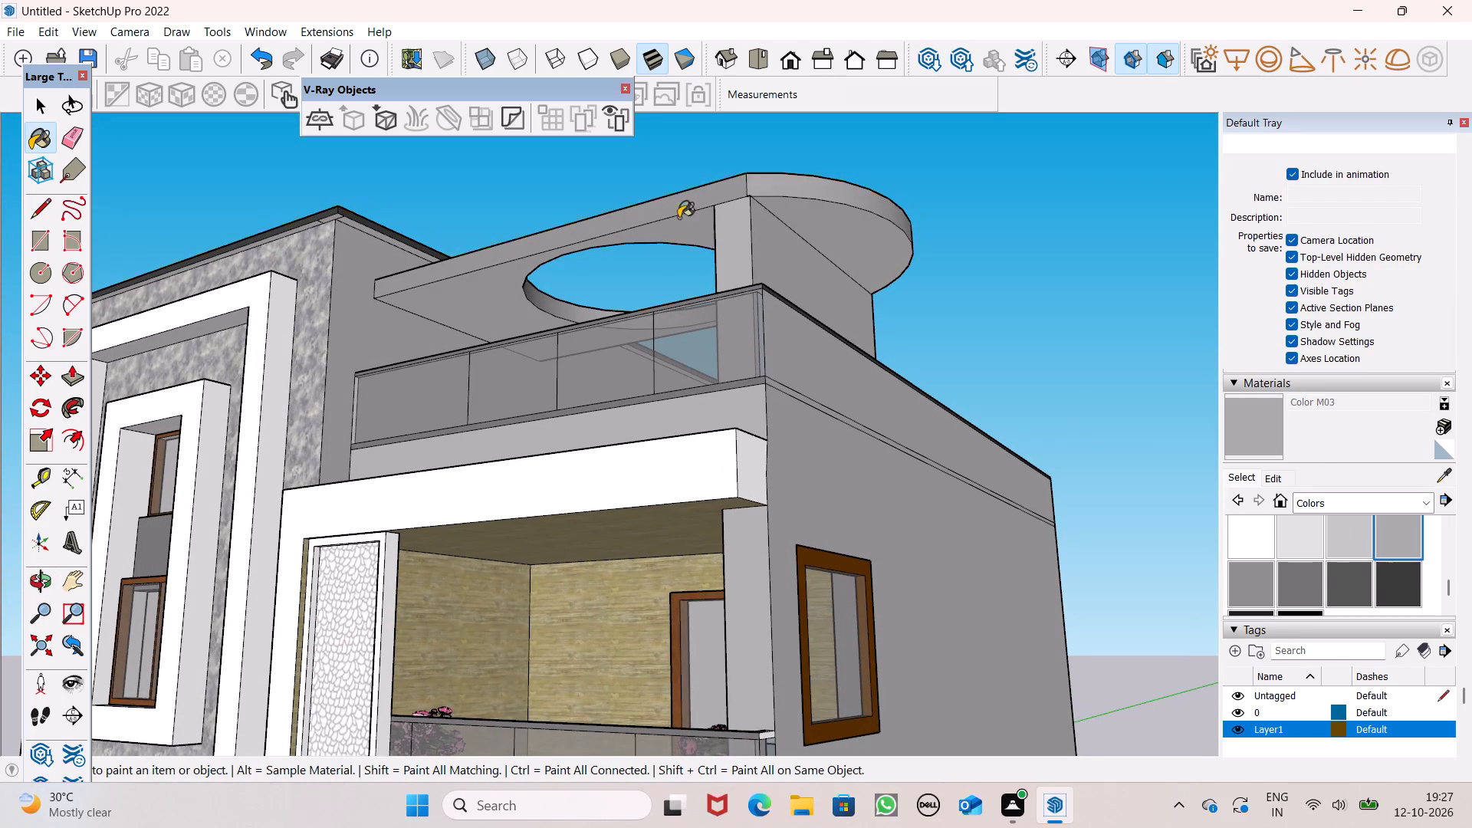
middle_drag(659, 202, 878, 635)
scroll(770, 320, up, 4)
scroll(769, 298, down, 1)
scroll(769, 292, up, 3)
click(770, 222)
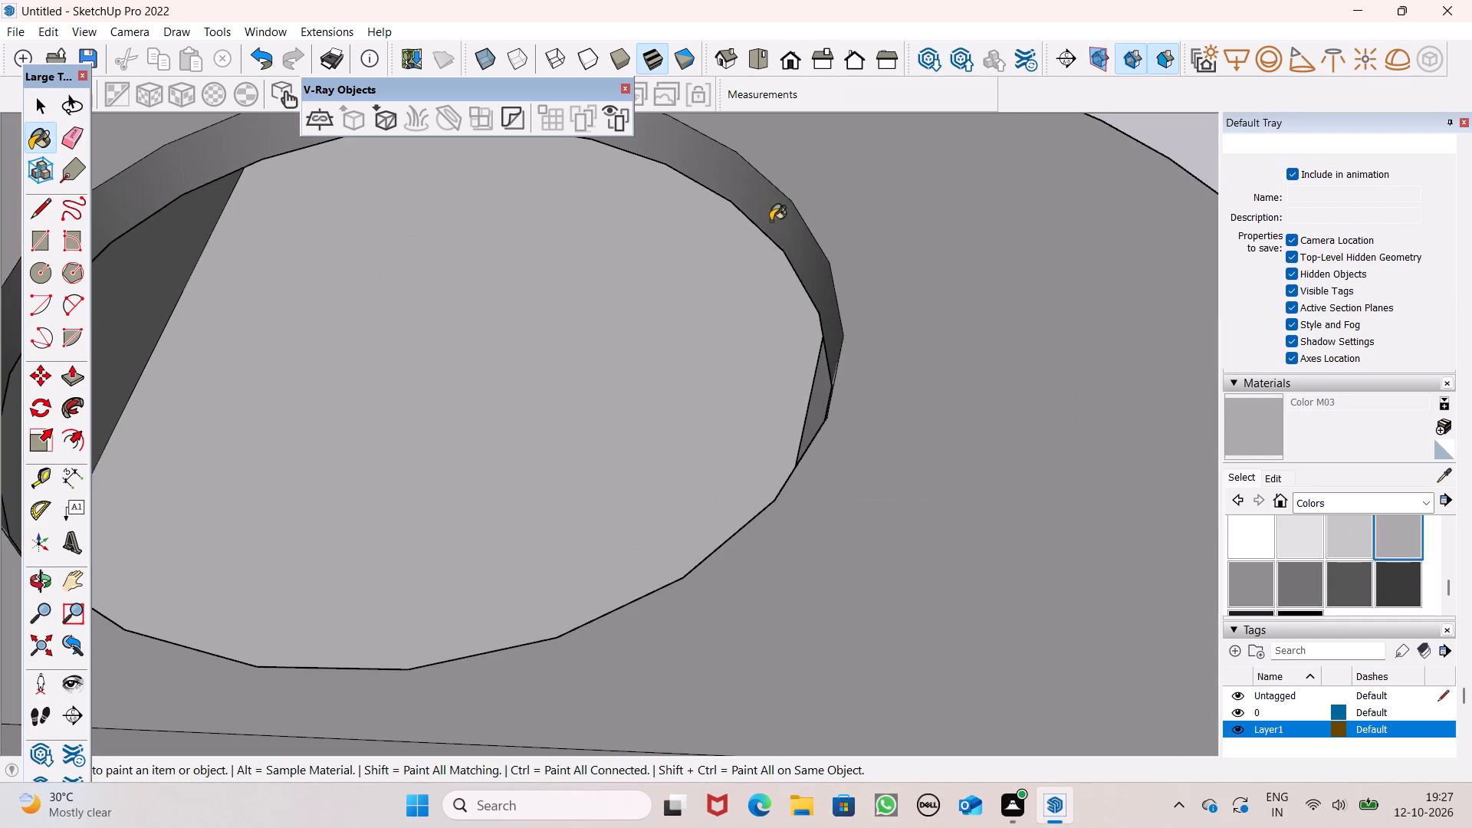
click(854, 220)
Paint the terrace canopy slab's straight front edge and curved outer edge with Color M03.
scroll(909, 223, down, 9)
middle_drag(963, 458, 963, 321)
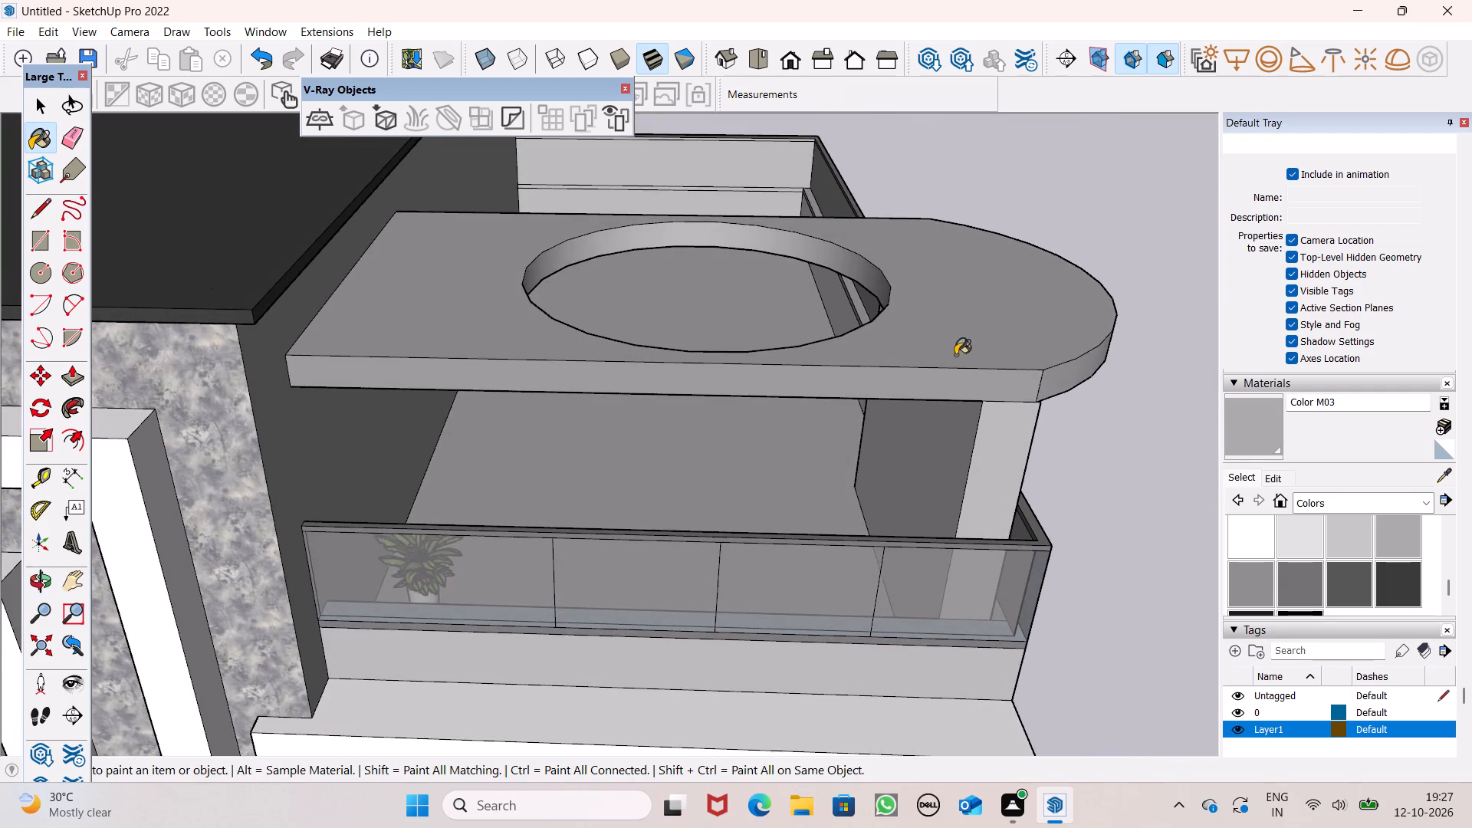
scroll(955, 359, up, 5)
click(964, 386)
scroll(1007, 281, down, 4)
click(1065, 324)
click(1101, 350)
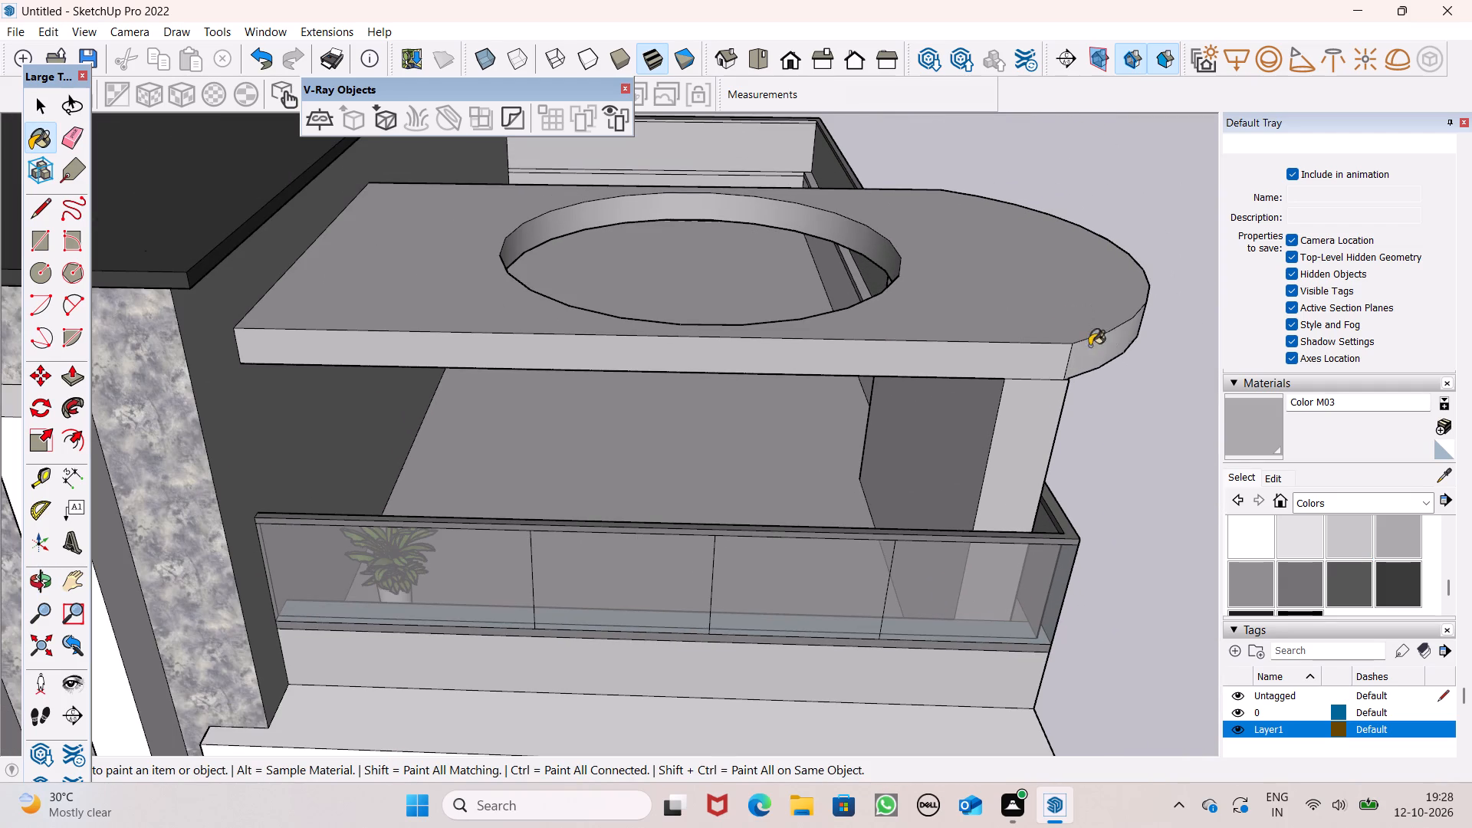
scroll(1012, 234, down, 8)
scroll(1016, 319, up, 1)
middle_drag(1016, 319, 504, 248)
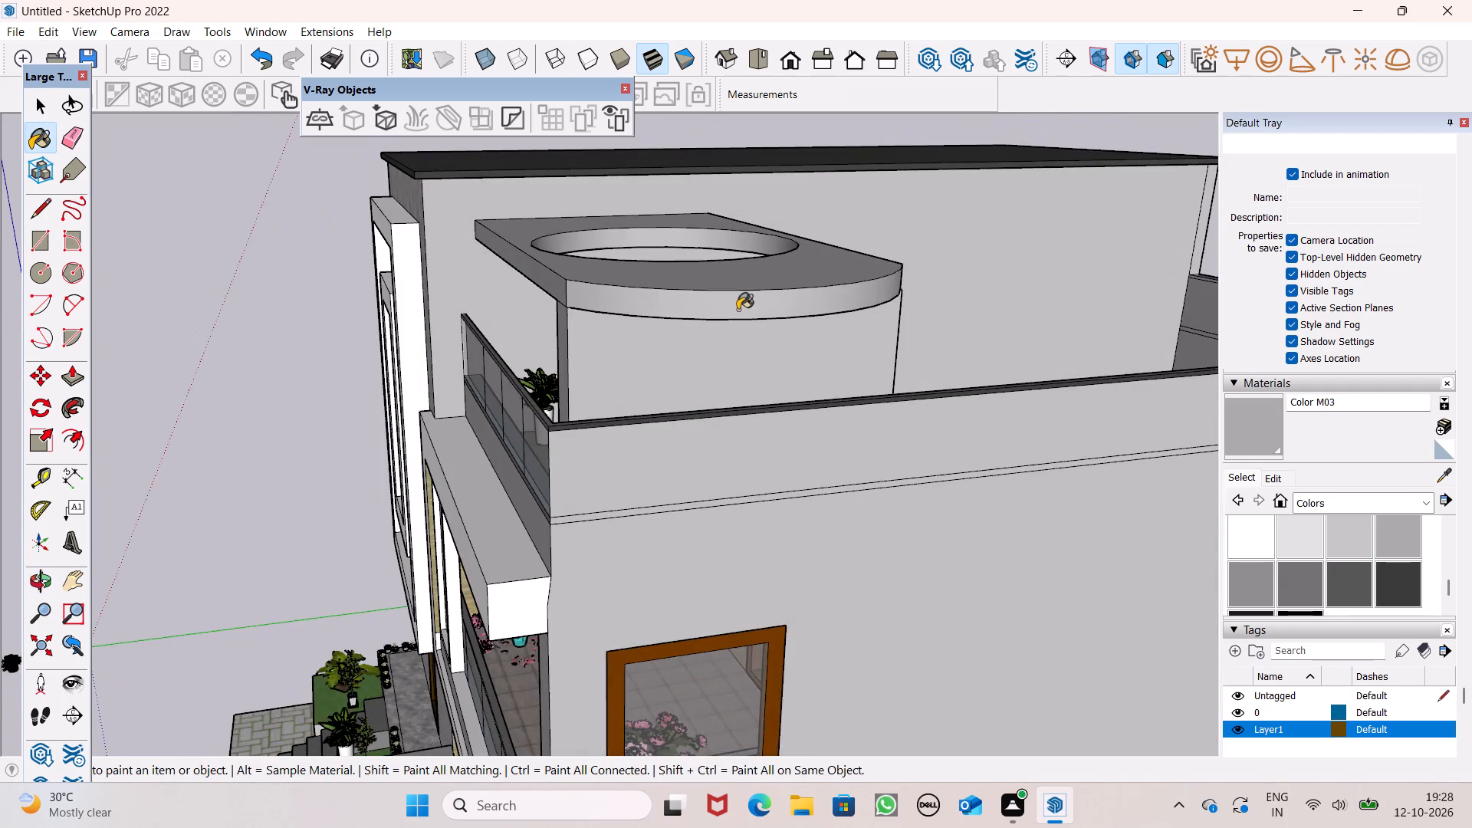
scroll(738, 304, up, 4)
click(795, 308)
scroll(969, 303, down, 4)
middle_drag(971, 306, 753, 317)
key(space)
Examine the repainted terrace canopy up close and the whole house from its balcony-side corner.
middle_drag(522, 282, 583, 314)
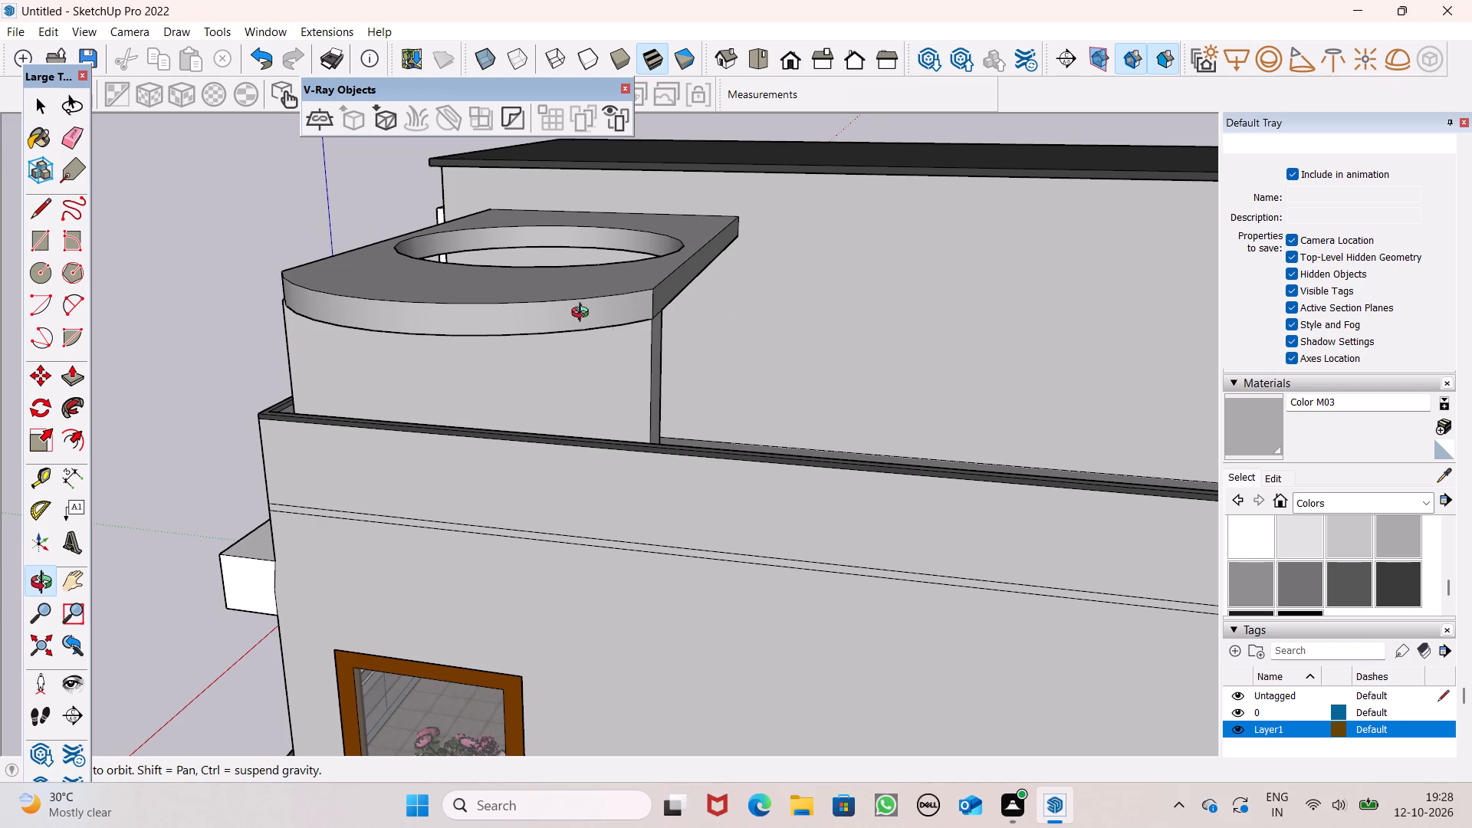
middle_drag(583, 314, 965, 317)
scroll(654, 328, up, 1)
scroll(654, 328, down, 10)
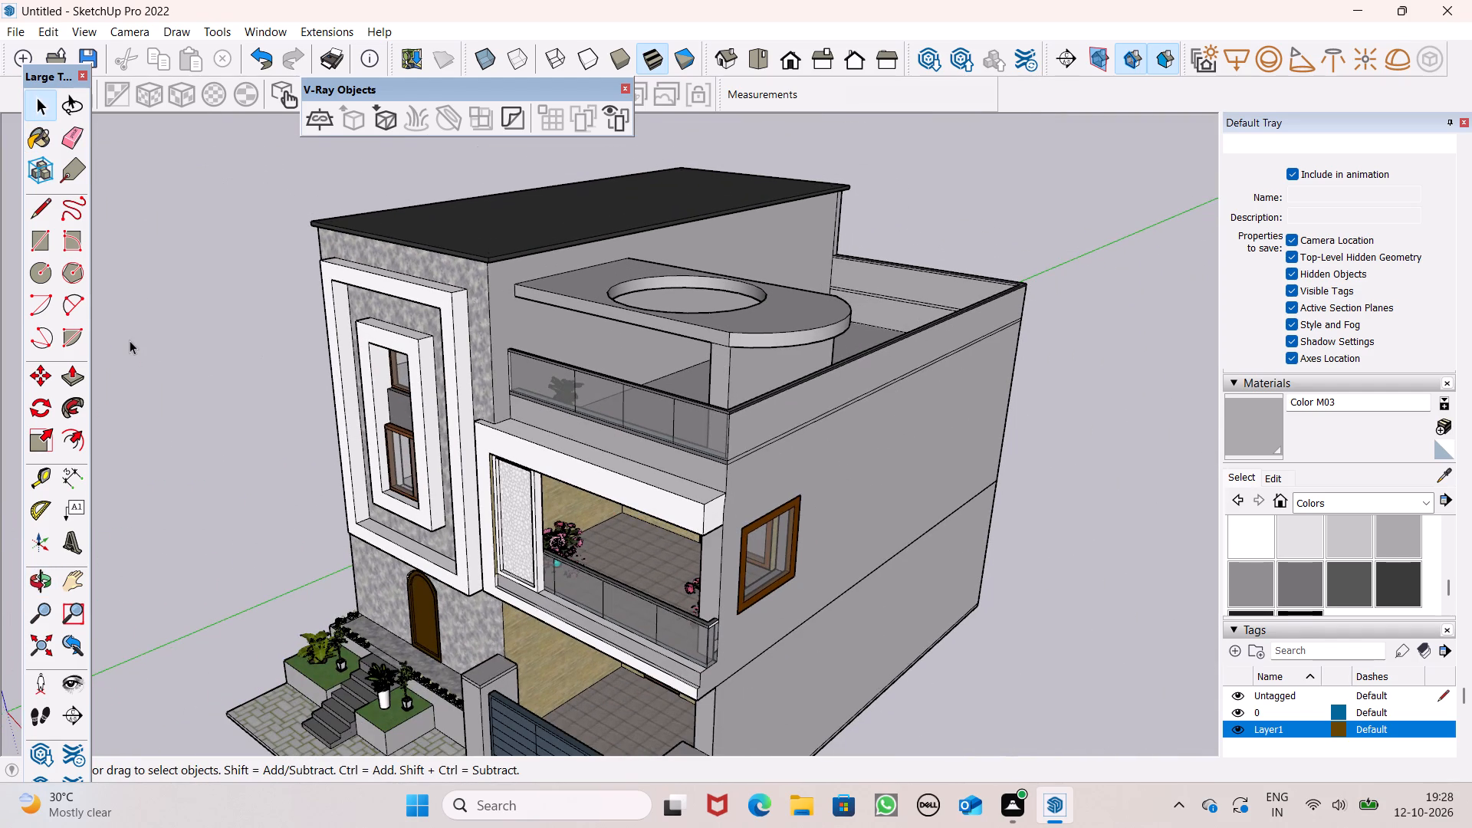
scroll(571, 370, down, 2)
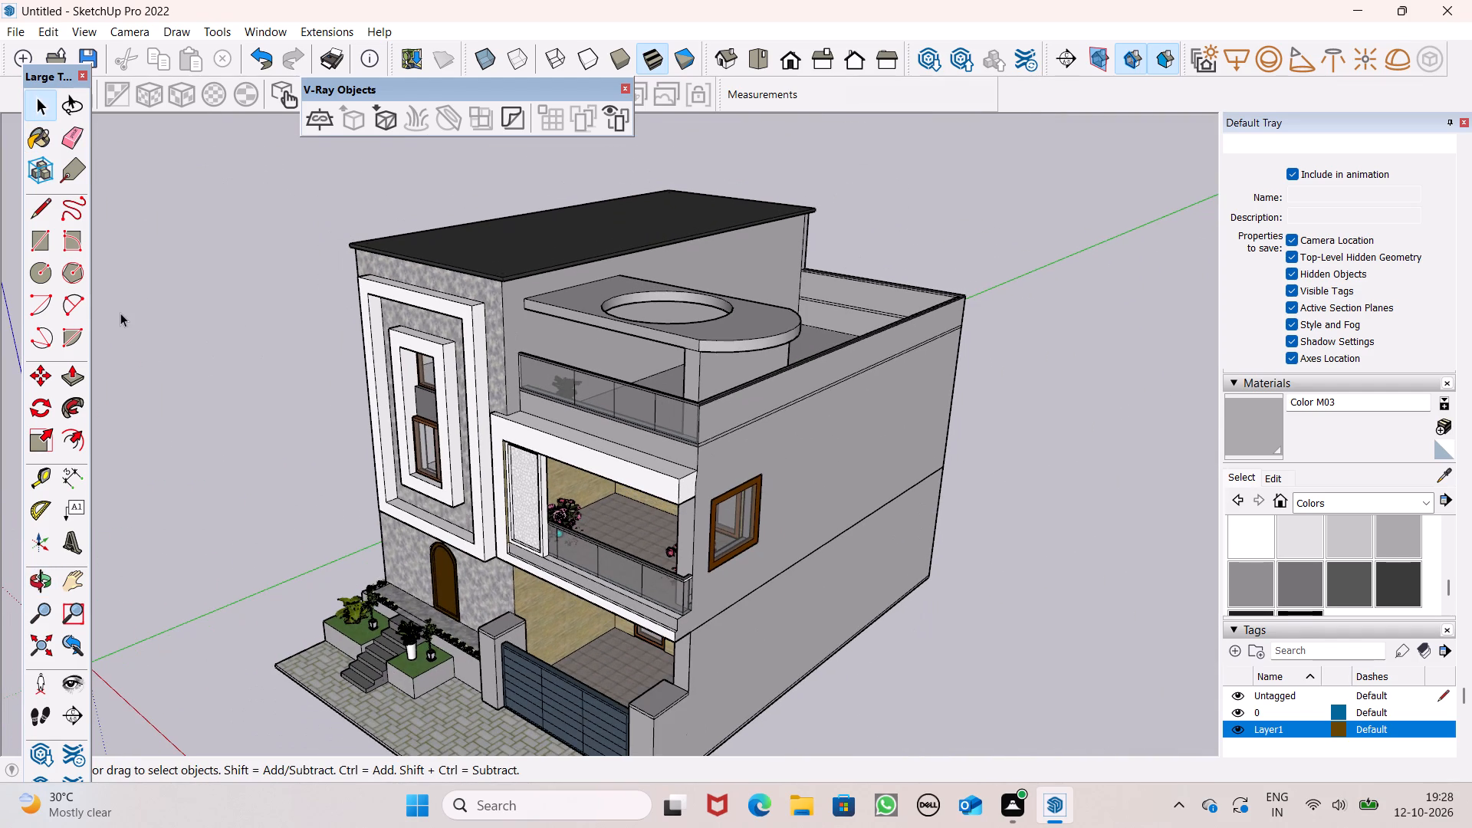
scroll(532, 340, down, 1)
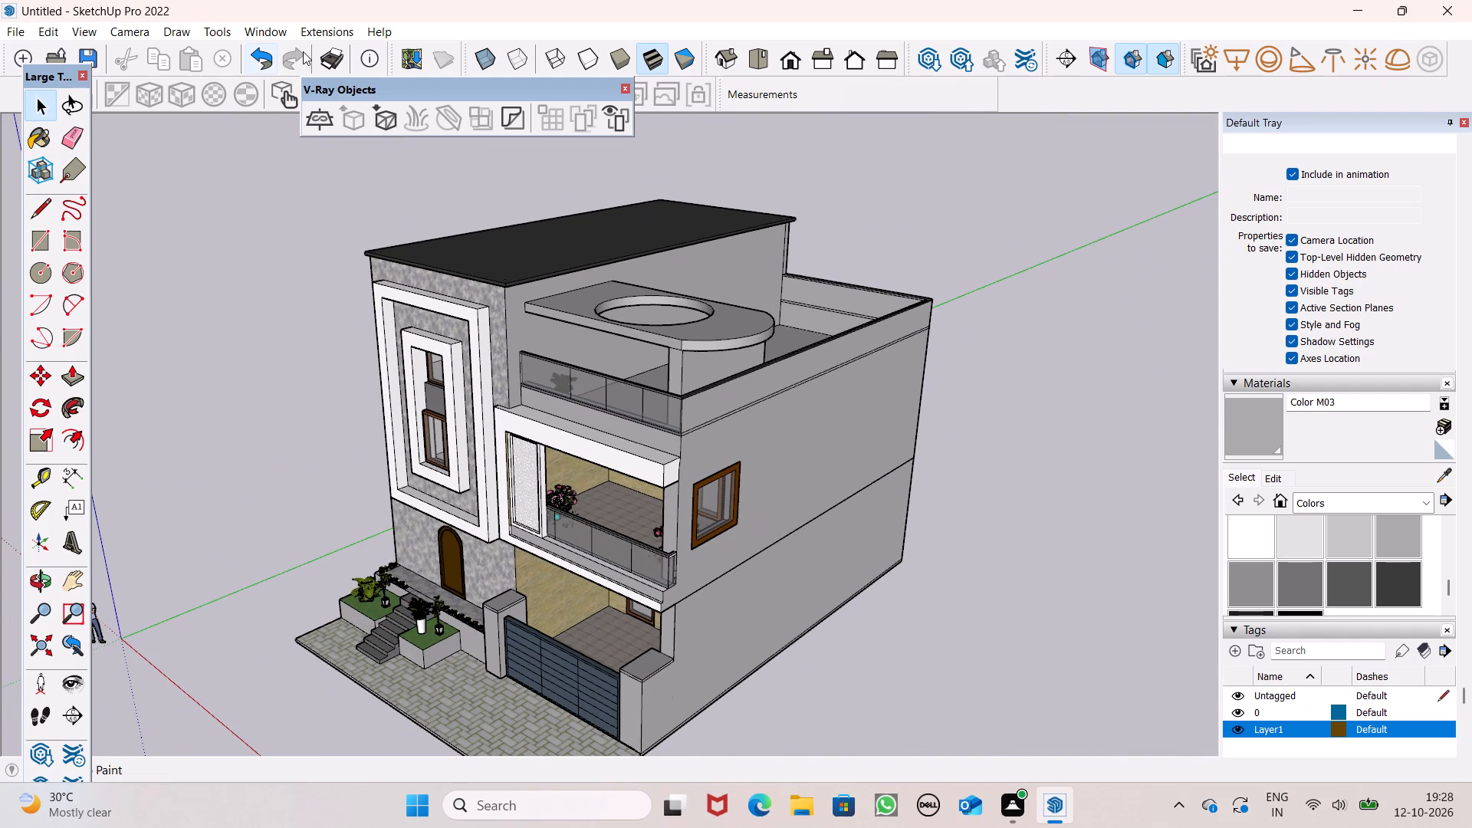
scroll(133, 230, down, 1)
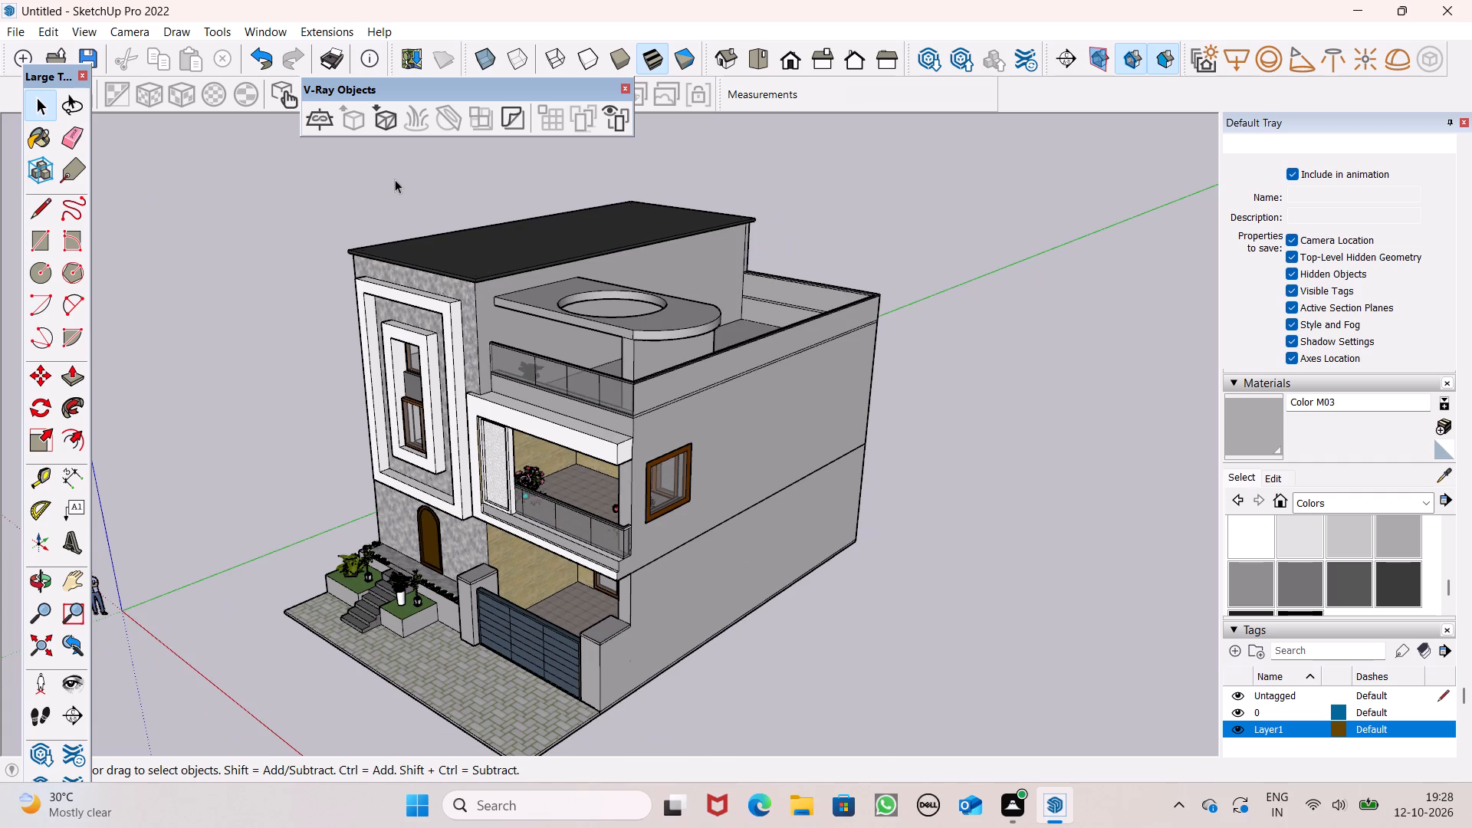
key(space)
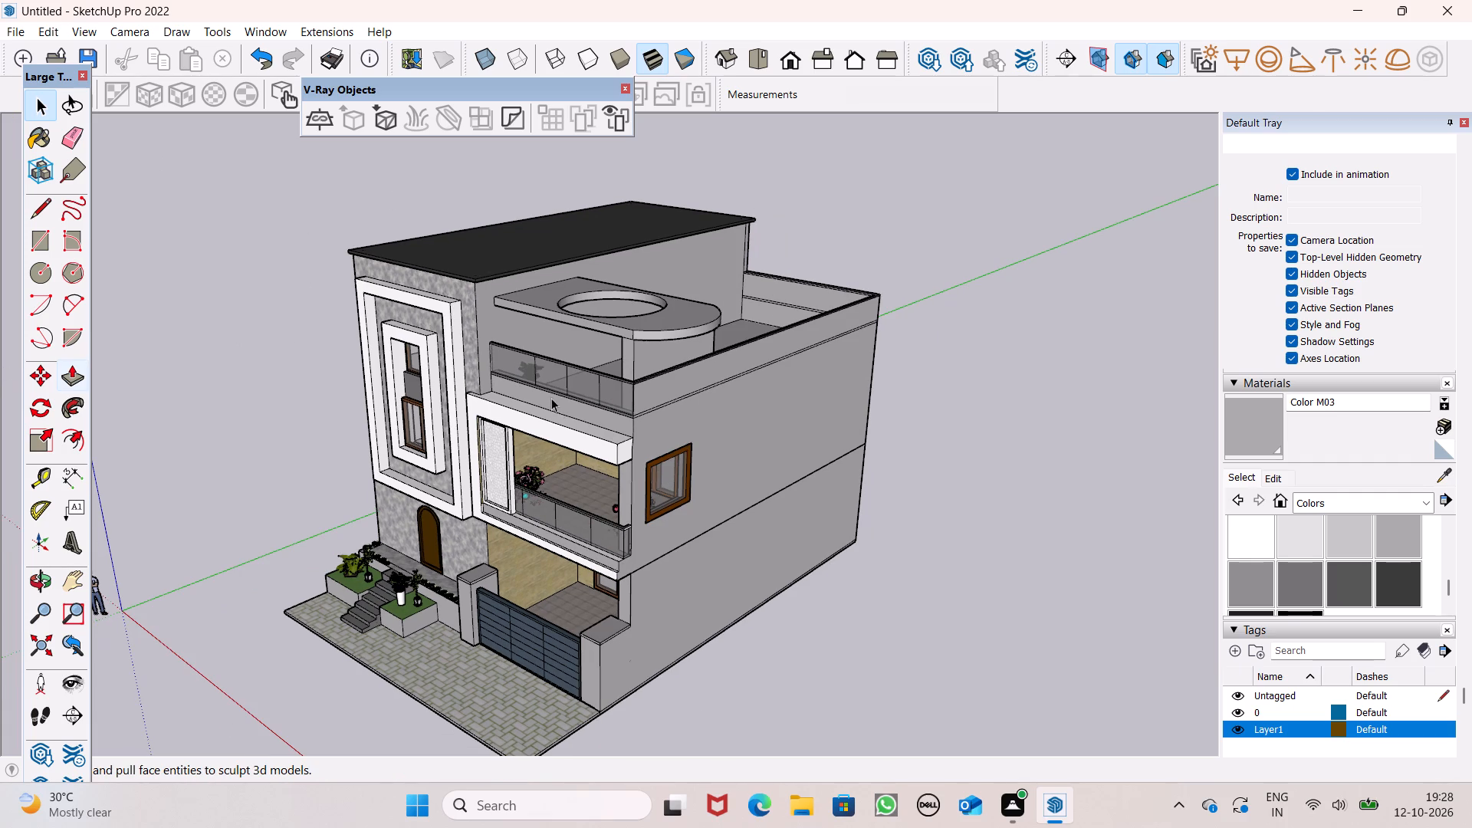
scroll(483, 337, down, 5)
Review the house's front facade, entrance, balcony and terrace from above, straight on and from the opposite front corner.
middle_drag(503, 391, 753, 432)
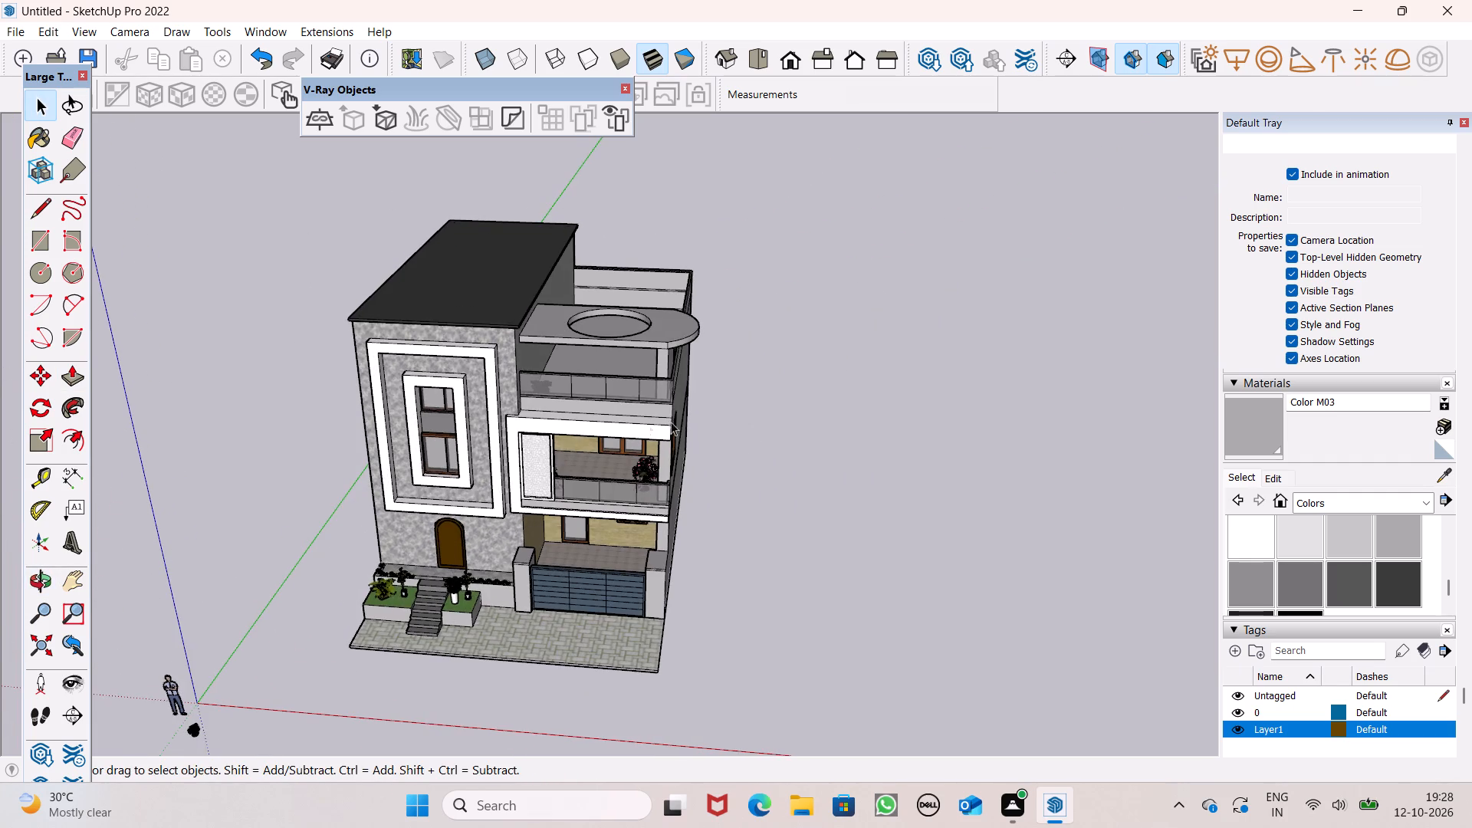
scroll(643, 421, up, 6)
scroll(637, 415, down, 6)
middle_click(686, 432)
scroll(692, 432, up, 1)
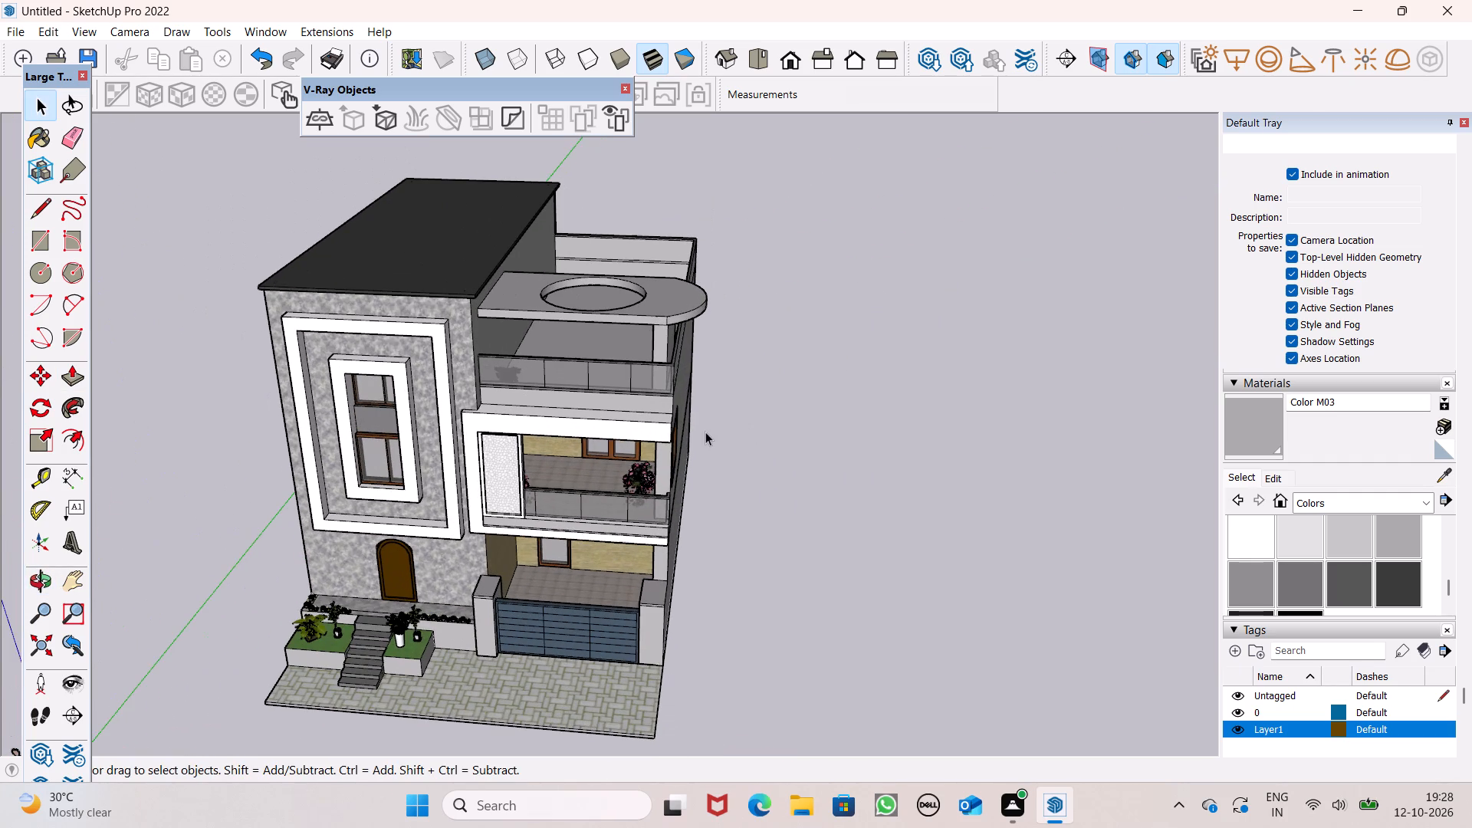
scroll(823, 424, down, 8)
middle_drag(754, 612, 759, 573)
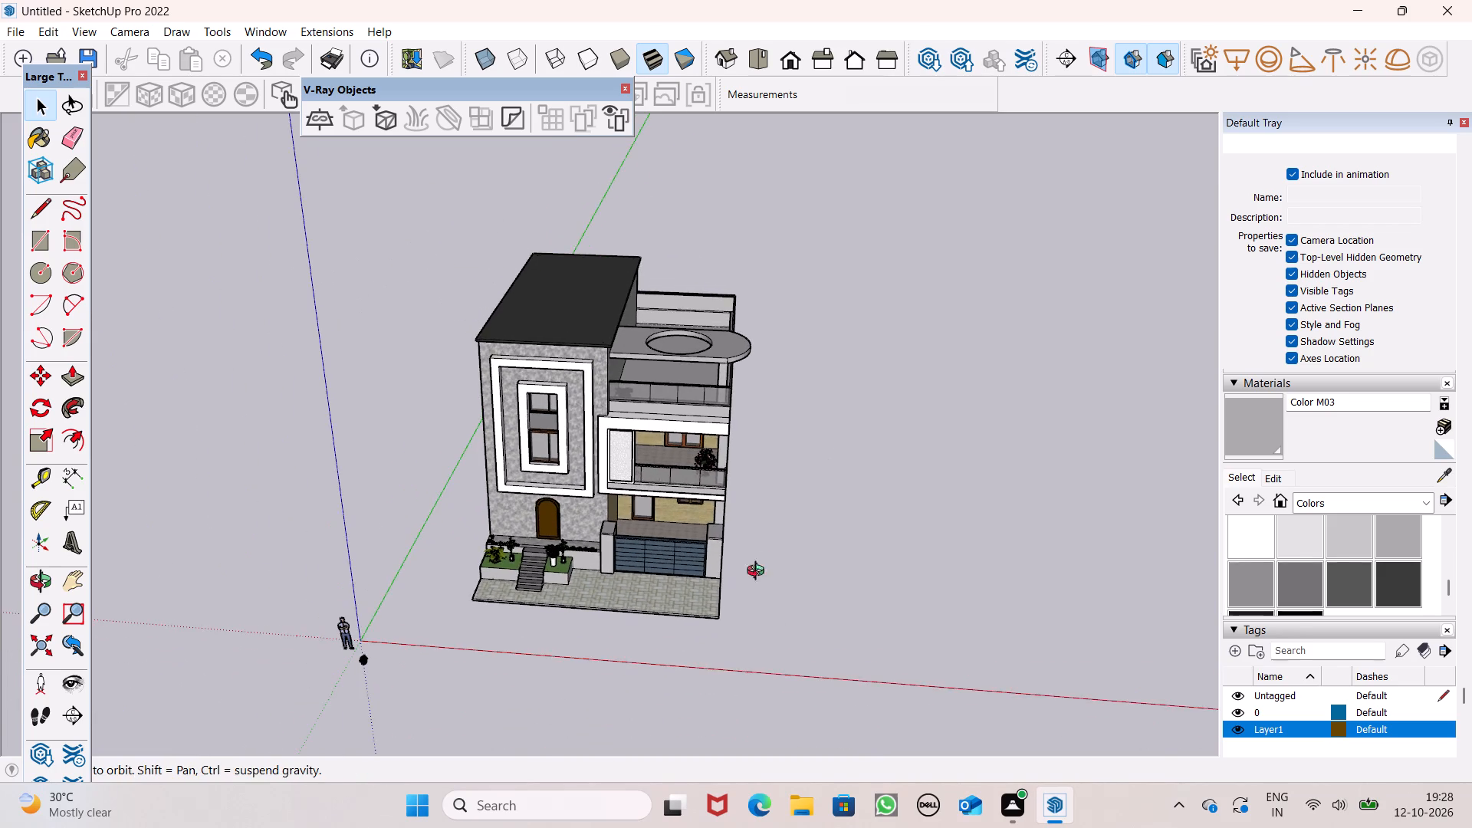
middle_drag(759, 573, 787, 527)
scroll(595, 550, up, 10)
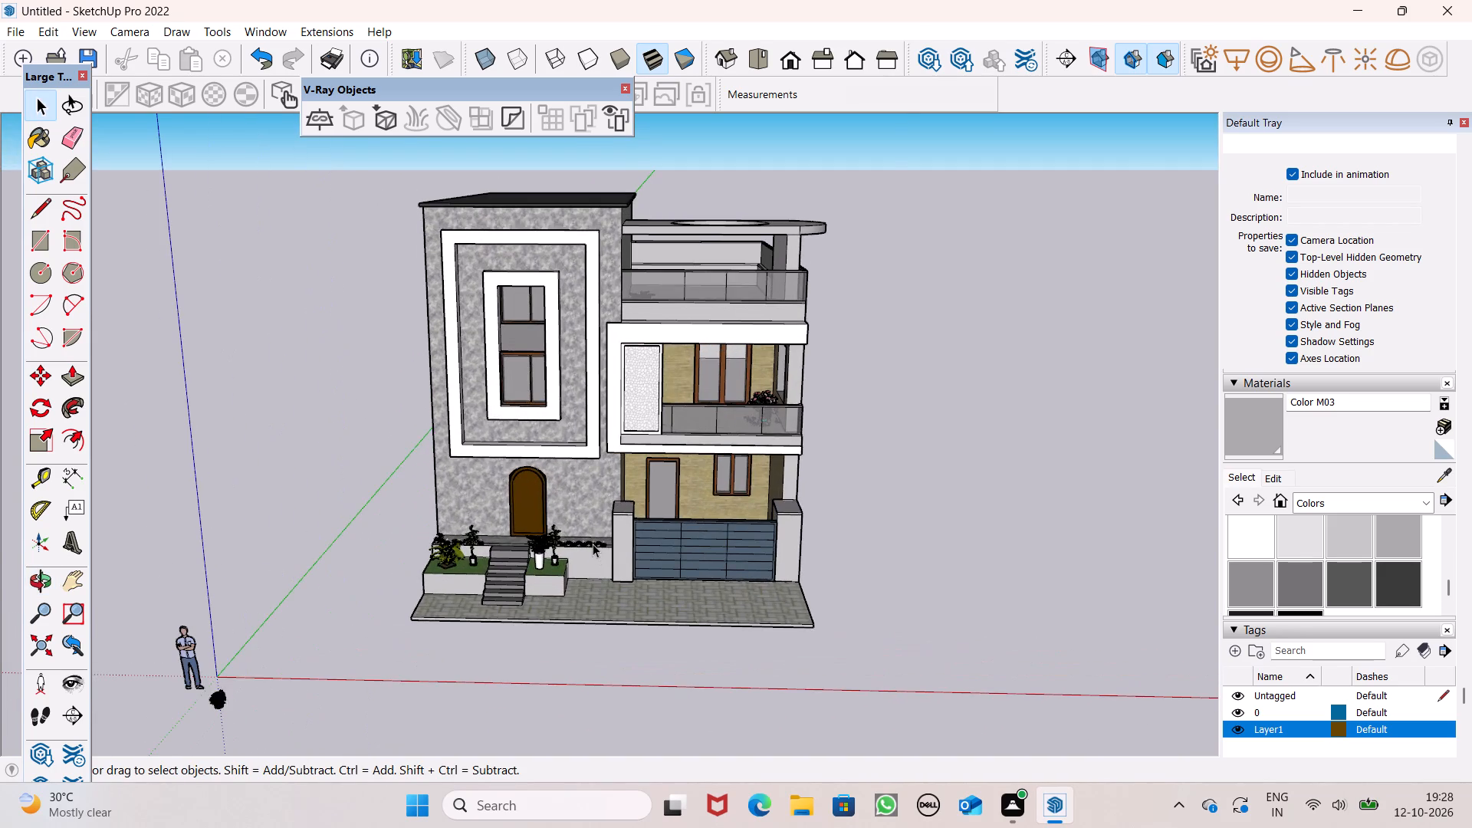
scroll(615, 492, down, 3)
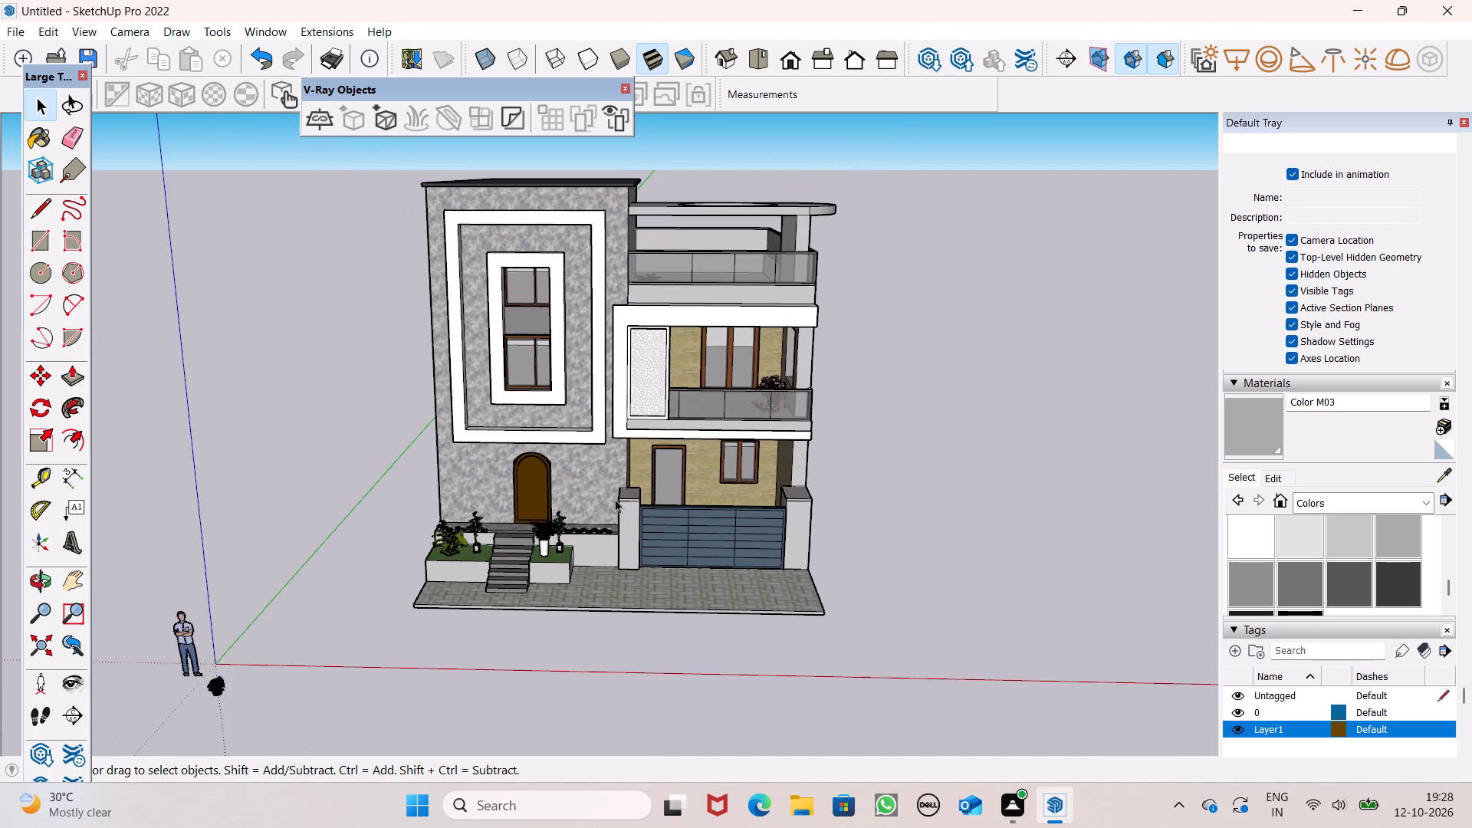
scroll(615, 499, up, 1)
scroll(629, 556, down, 5)
middle_drag(631, 590, 692, 514)
scroll(586, 424, up, 6)
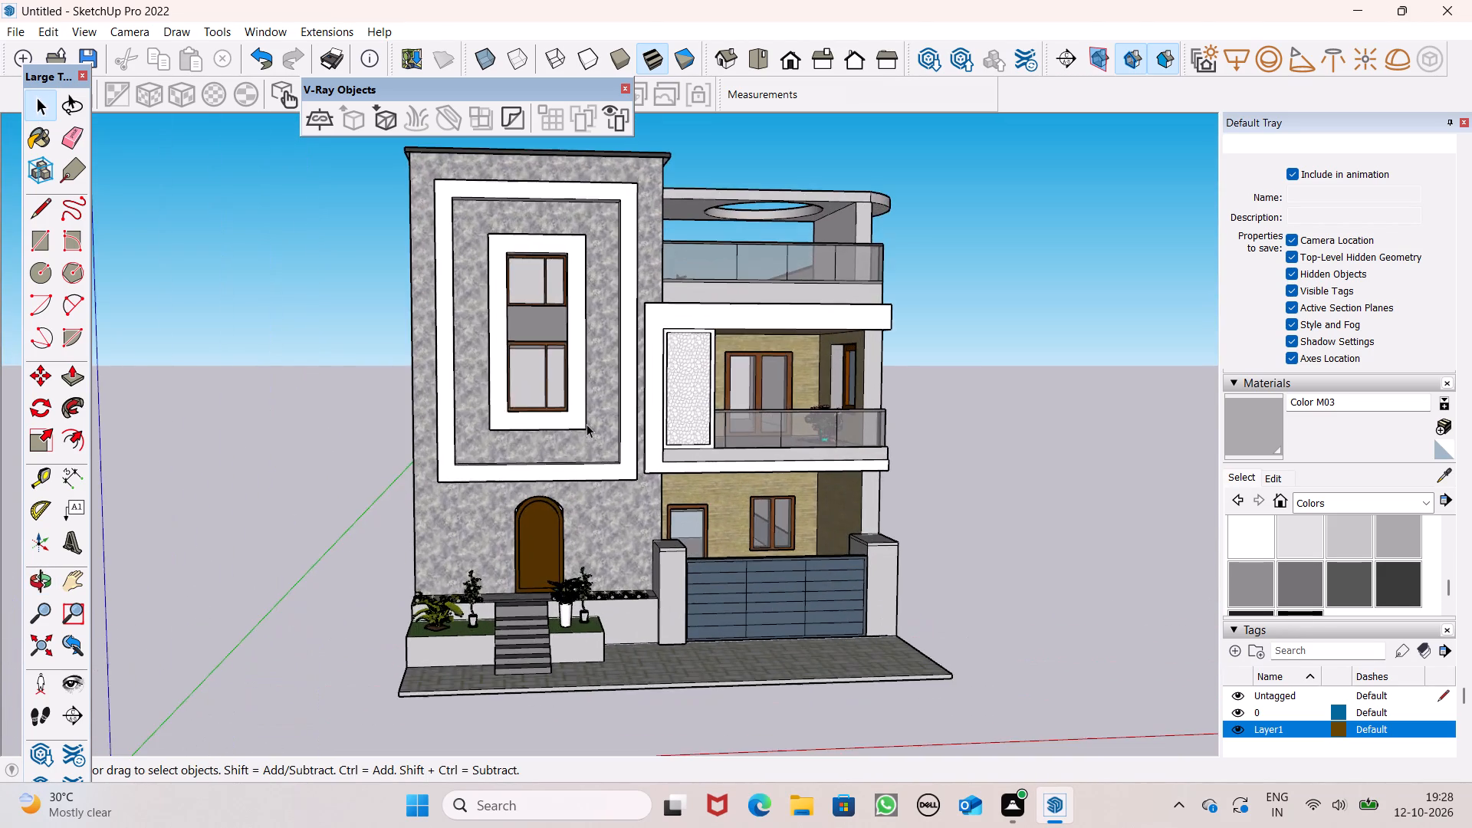
scroll(586, 424, down, 2)
middle_drag(594, 454, 676, 495)
scroll(676, 495, up, 1)
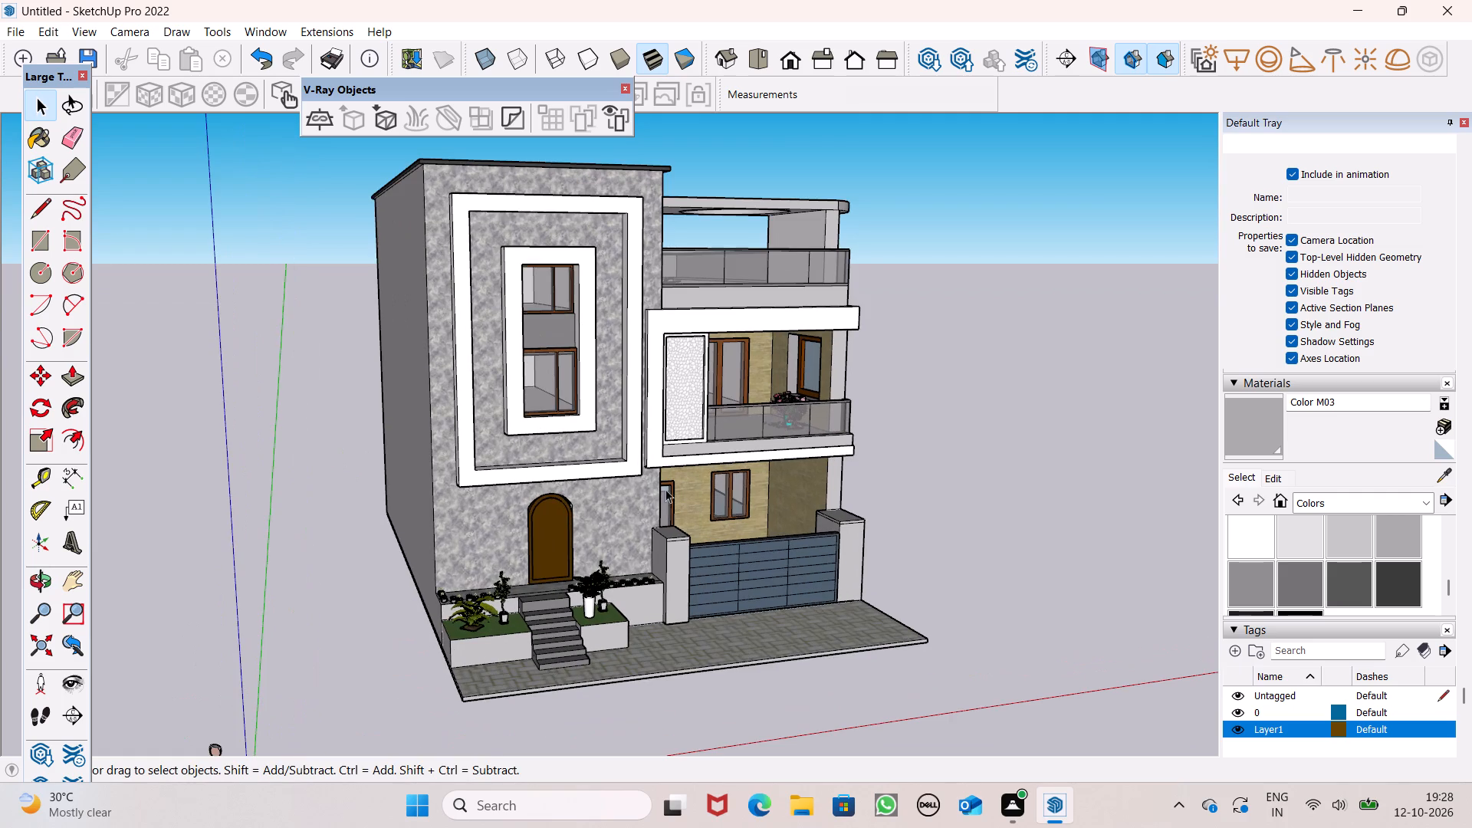
scroll(624, 491, down, 1)
scroll(721, 495, up, 3)
scroll(818, 487, down, 5)
middle_drag(869, 554, 871, 554)
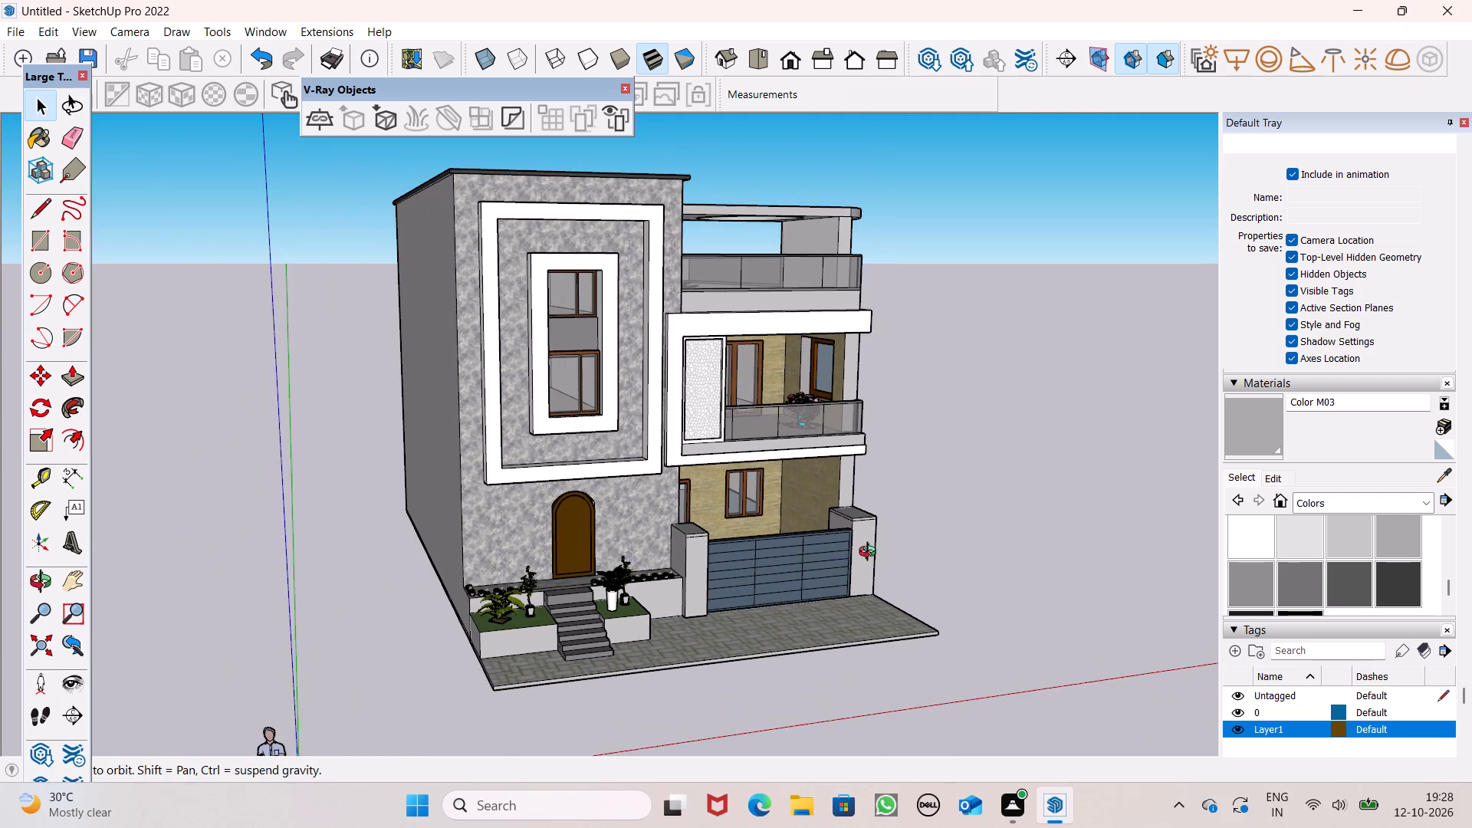
middle_drag(871, 554, 856, 575)
scroll(855, 565, up, 1)
scroll(846, 490, down, 2)
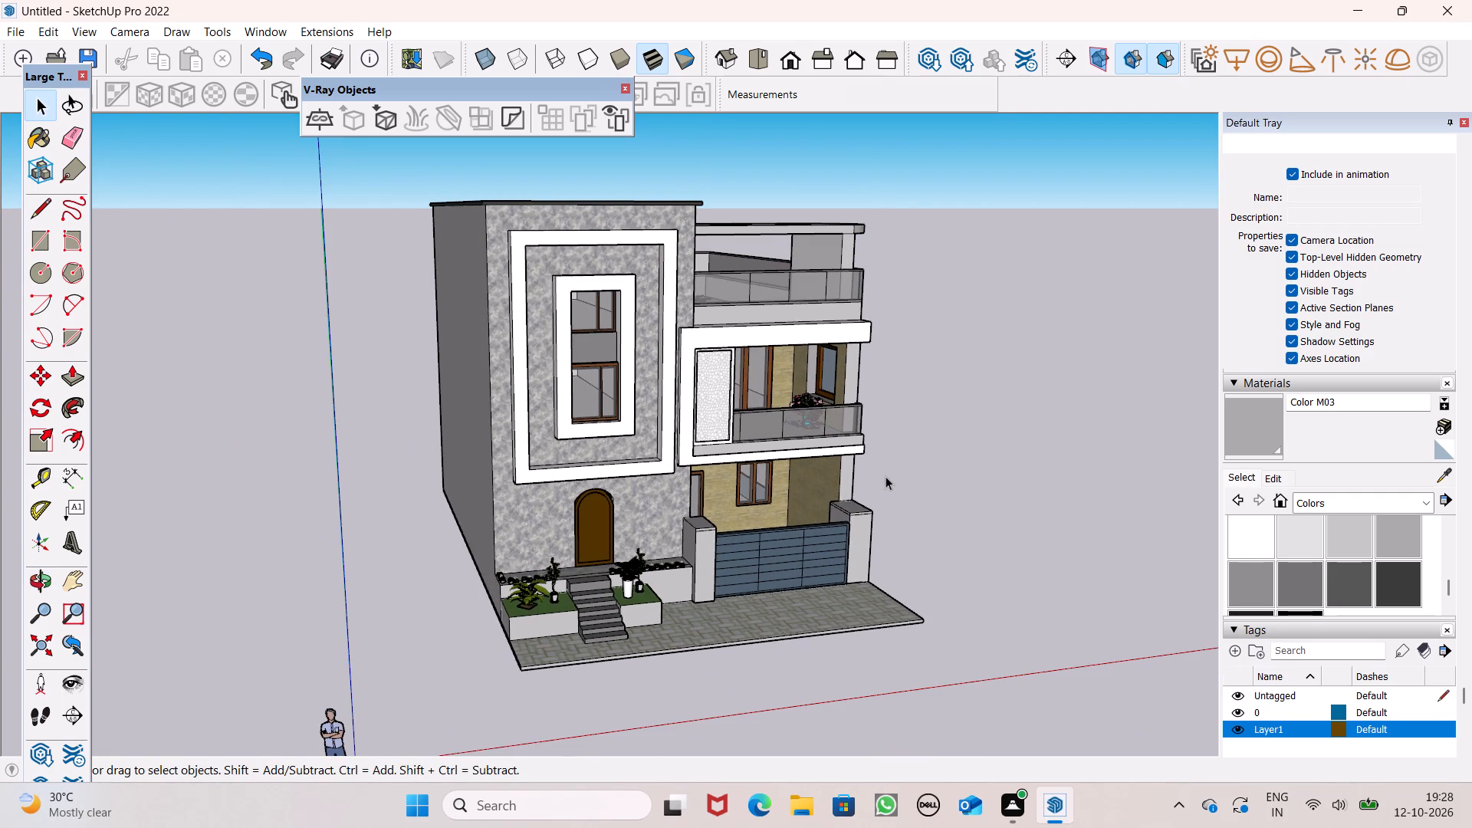
scroll(886, 476, up, 1)
scroll(891, 478, down, 2)
middle_drag(966, 540, 953, 570)
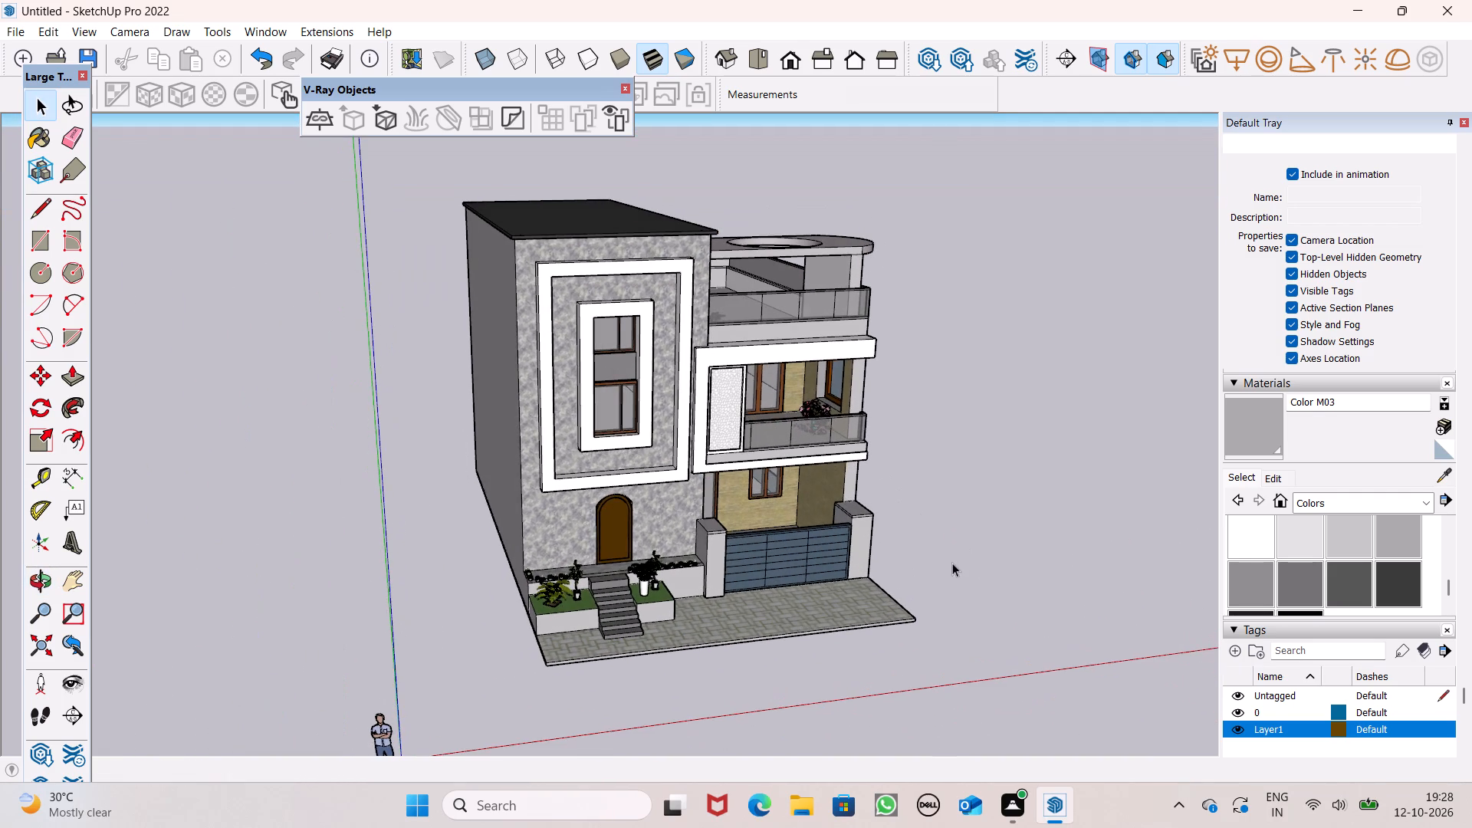
scroll(944, 522, up, 1)
middle_drag(941, 543, 941, 527)
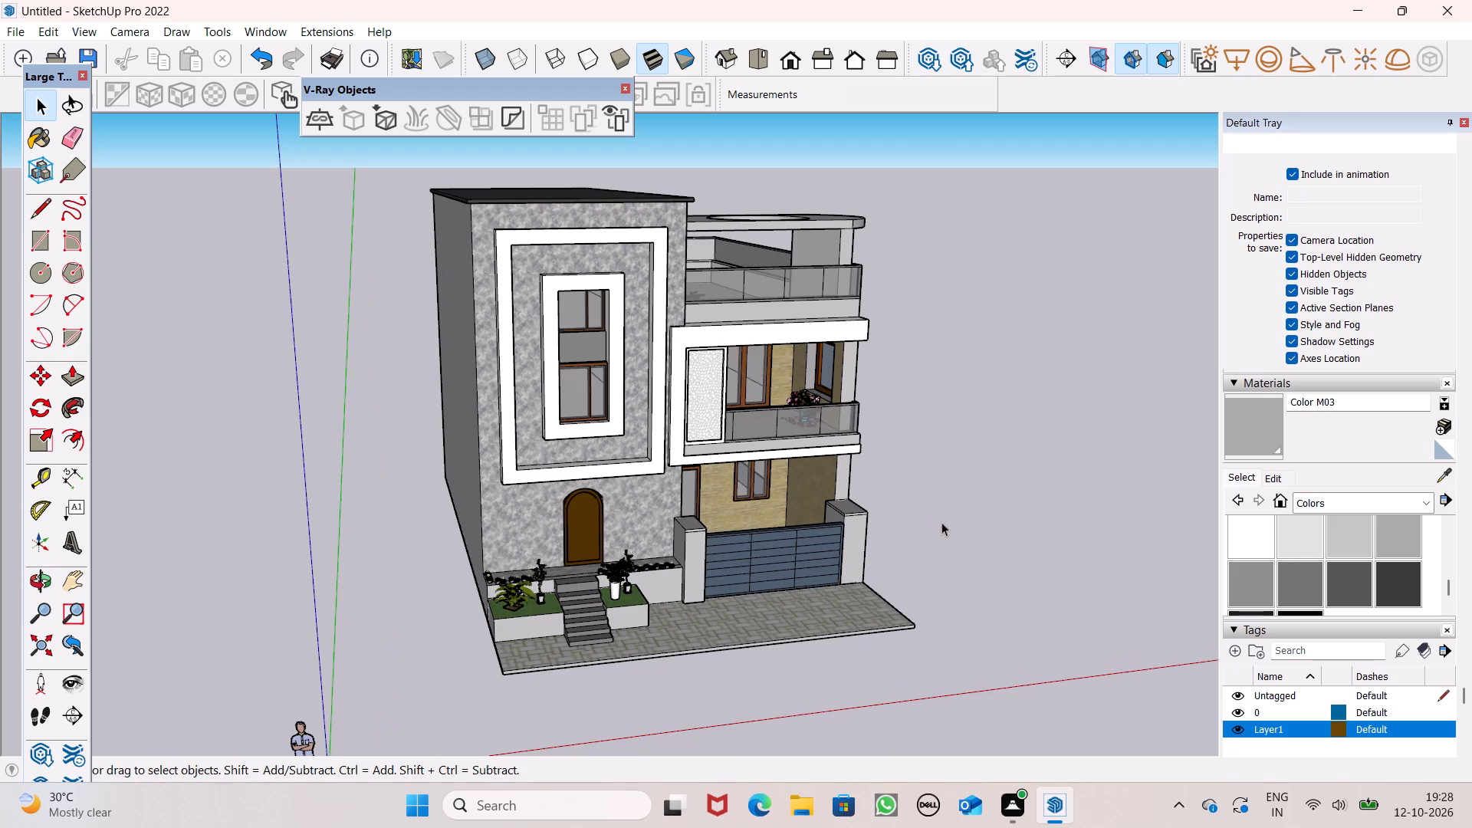
scroll(928, 368, up, 2)
middle_drag(927, 382, 933, 356)
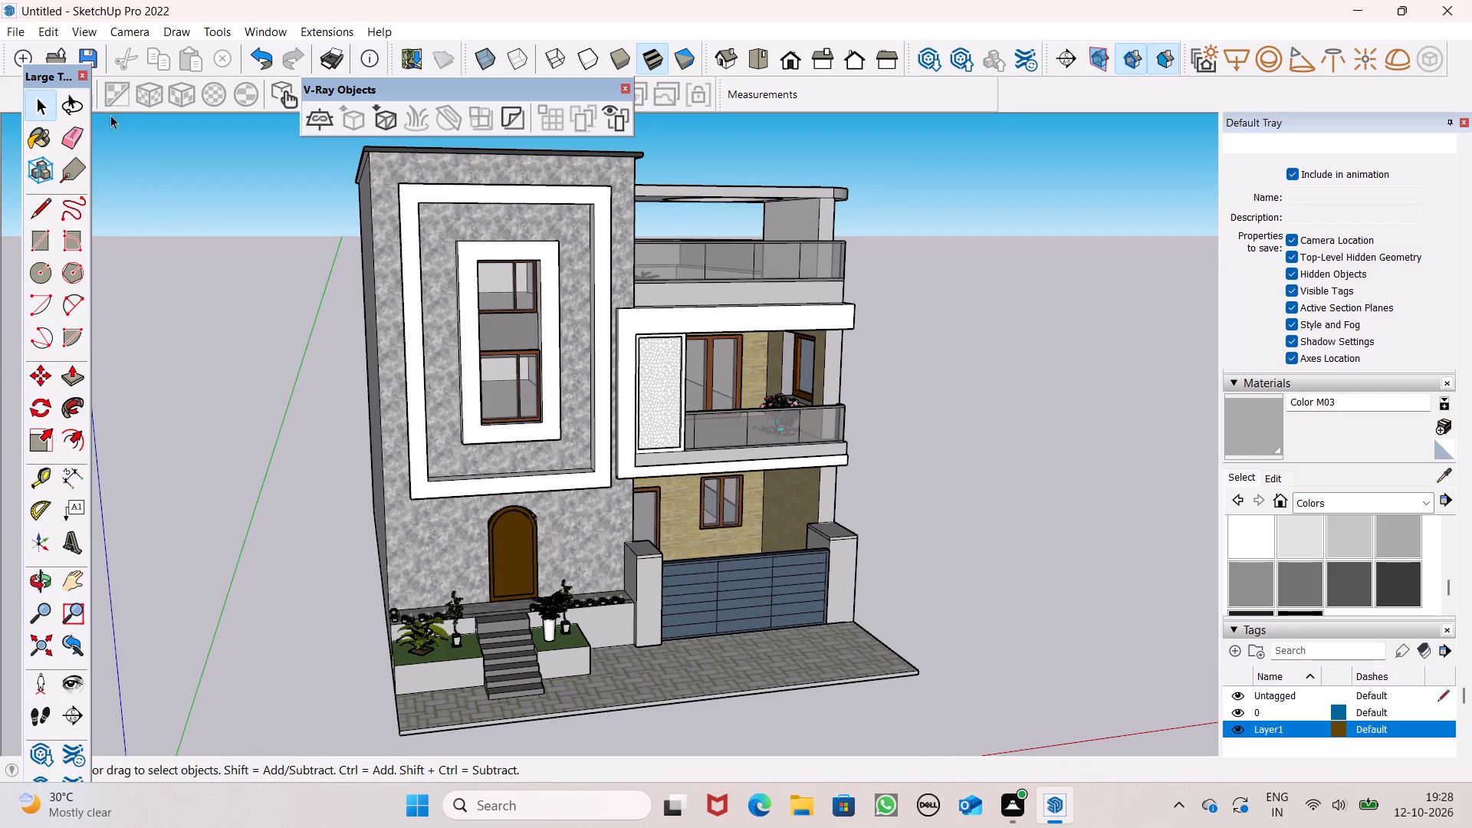
Save the model in the Documents folder as "grey and white residence" in SketchUp Models (*.skp) format.
key(ctrl+s)
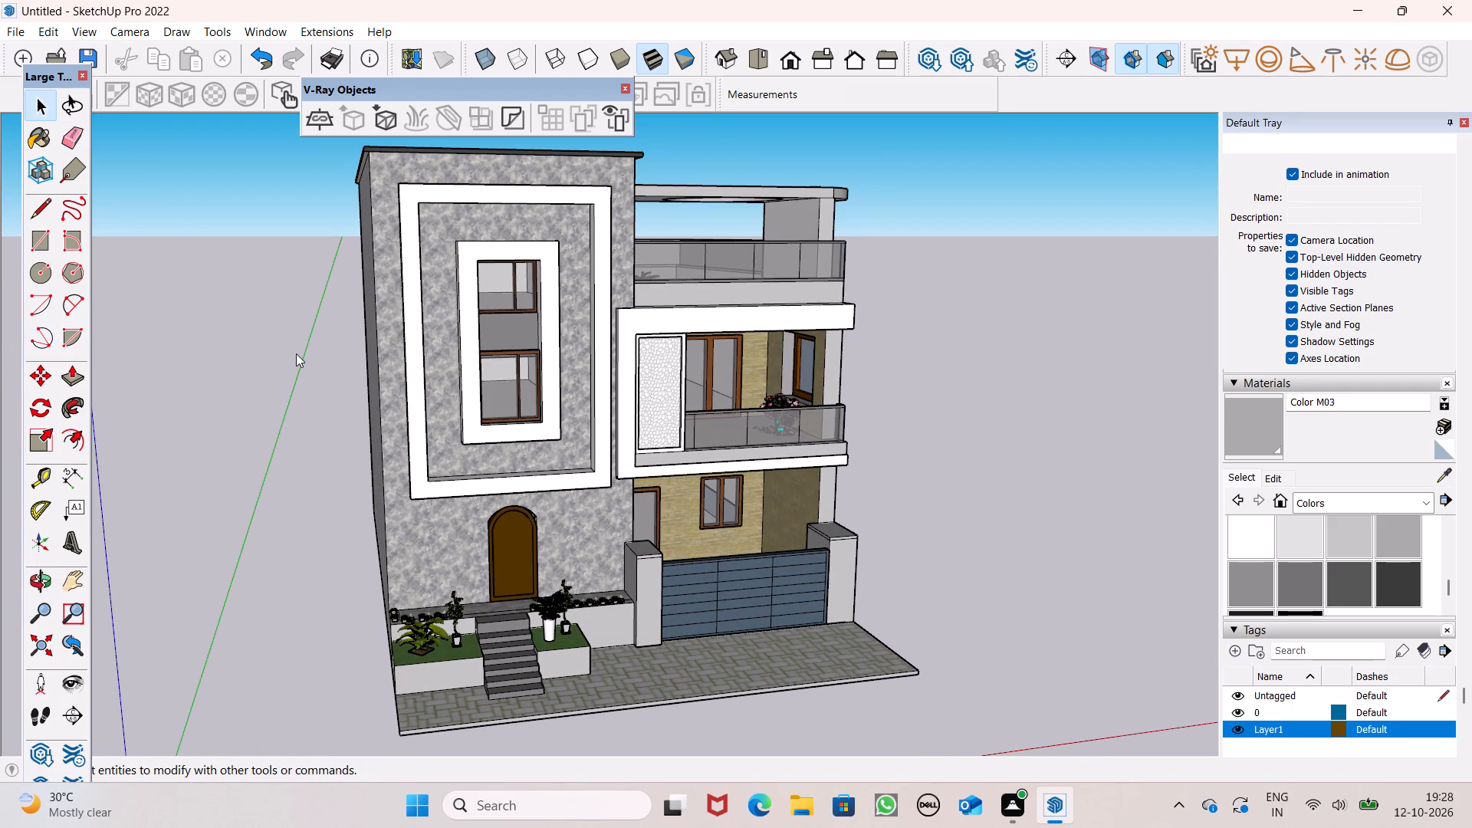
key(BackSpace)
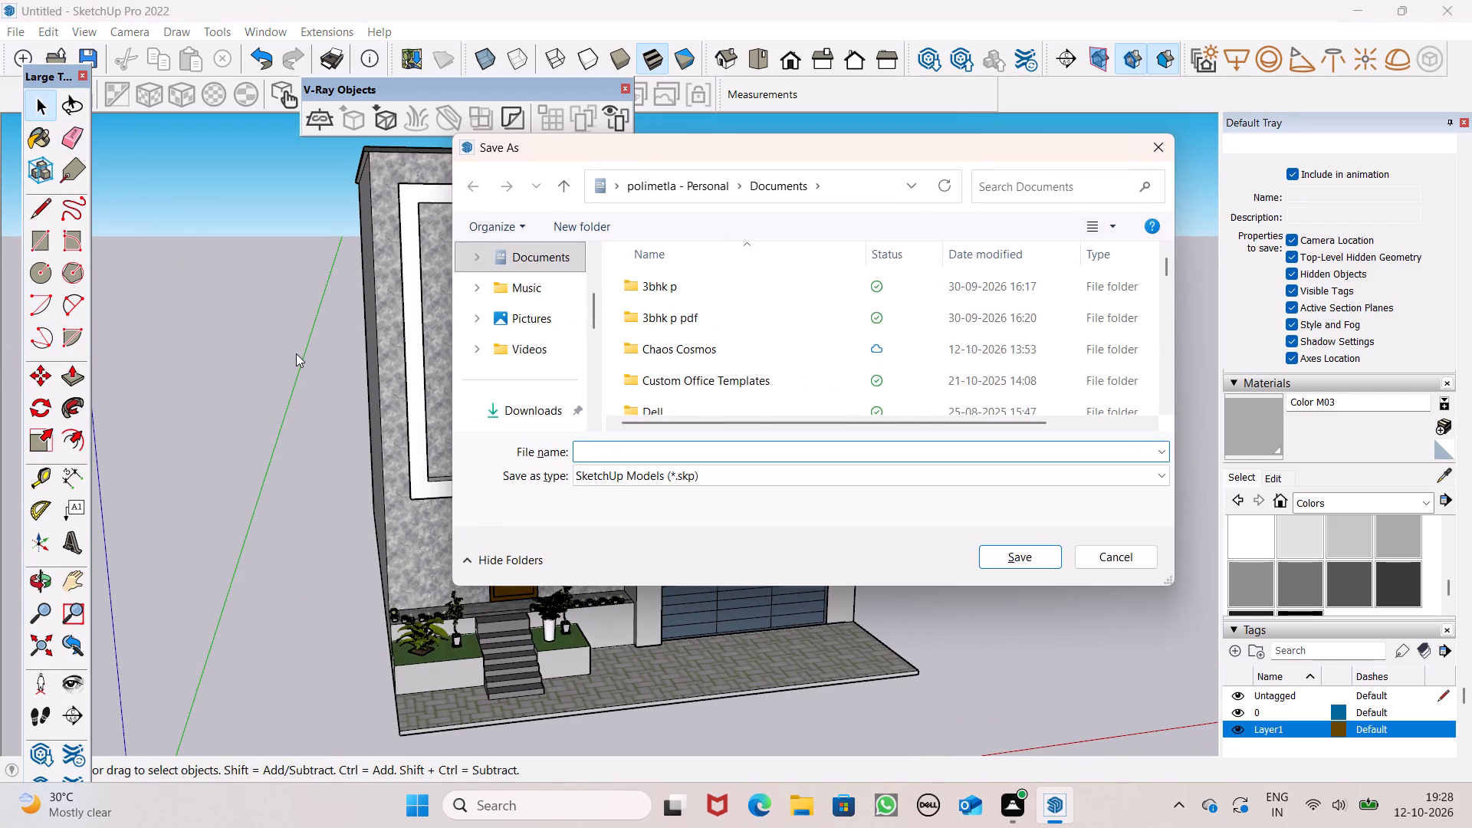
text(gre)
text(y and)
key(space)
text(white residence)
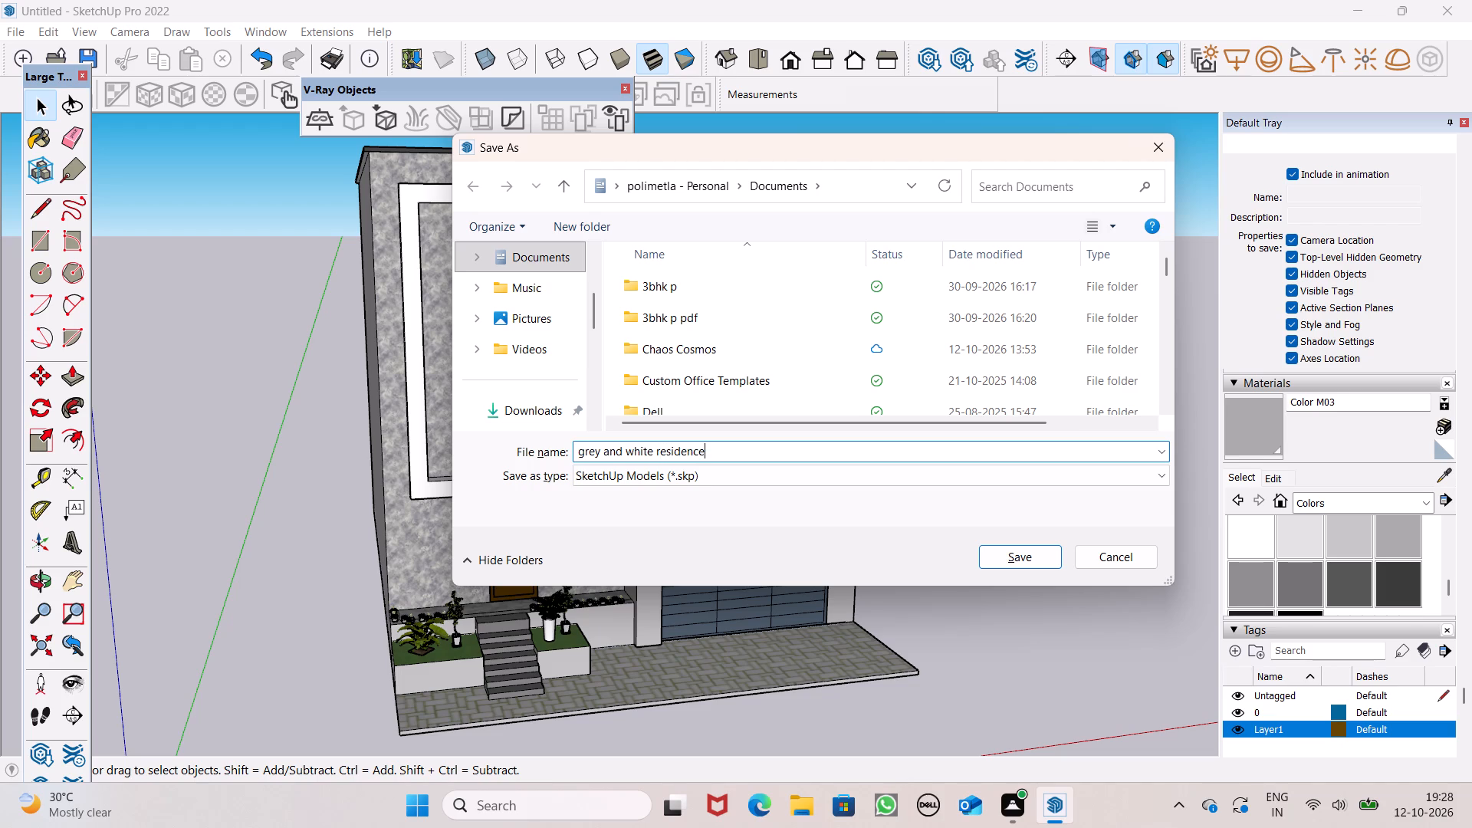
key(Return)
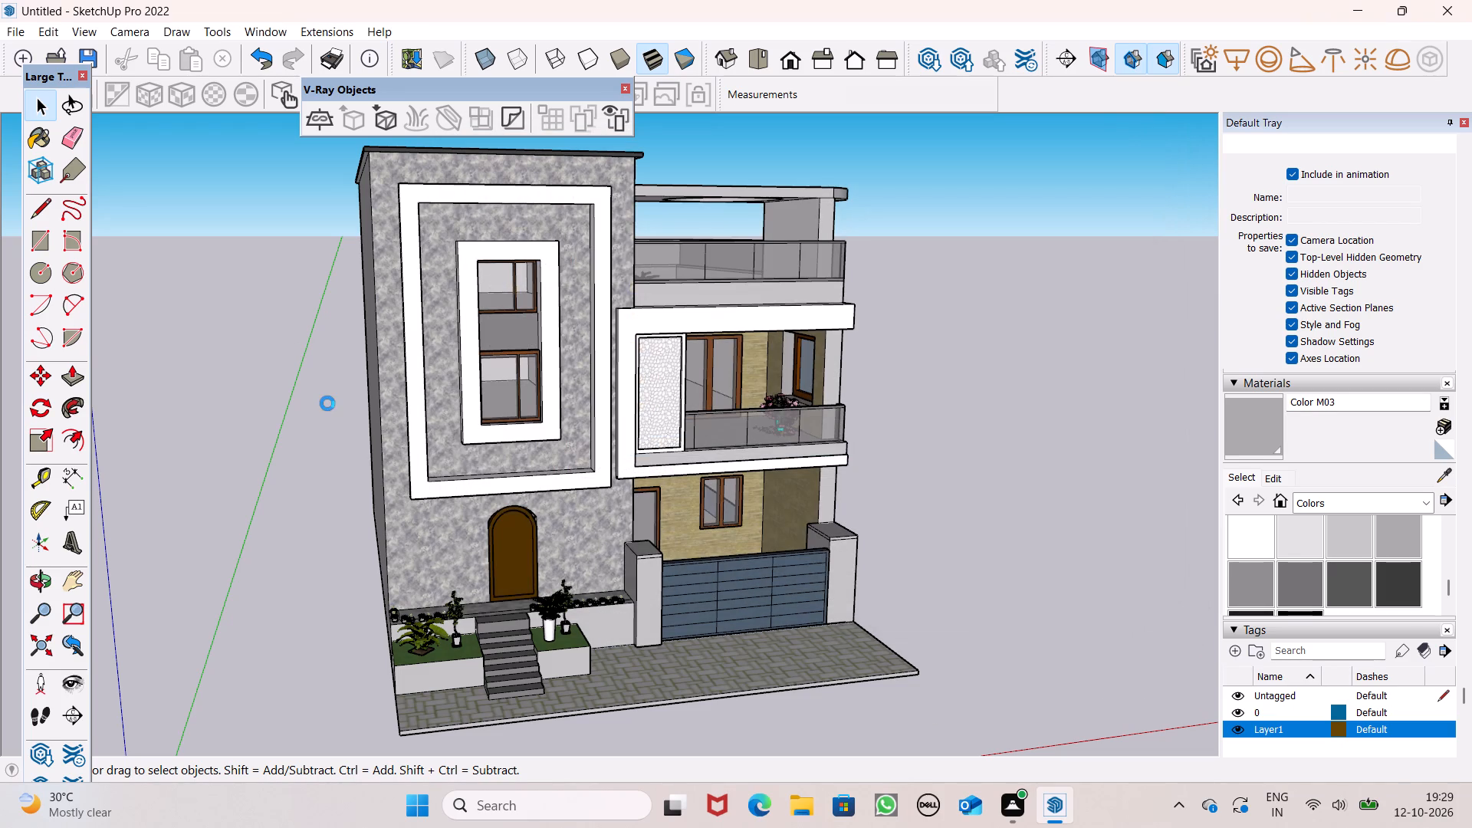
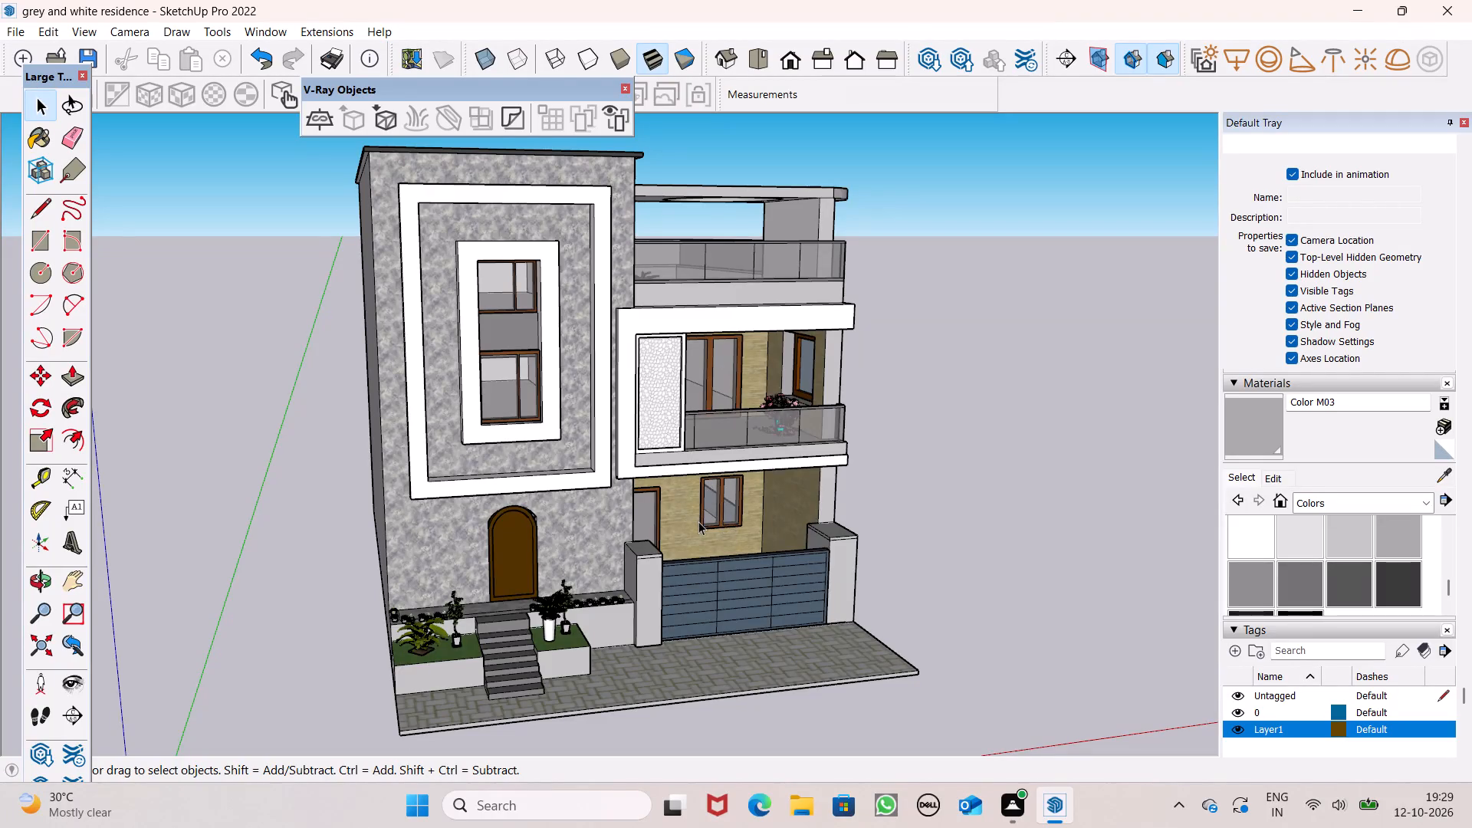
Review the finished house from its front corners and frame the whole front facade from a slight angle.
scroll(698, 521, down, 4)
middle_drag(706, 556, 1006, 494)
scroll(863, 471, down, 3)
middle_drag(899, 565, 488, 638)
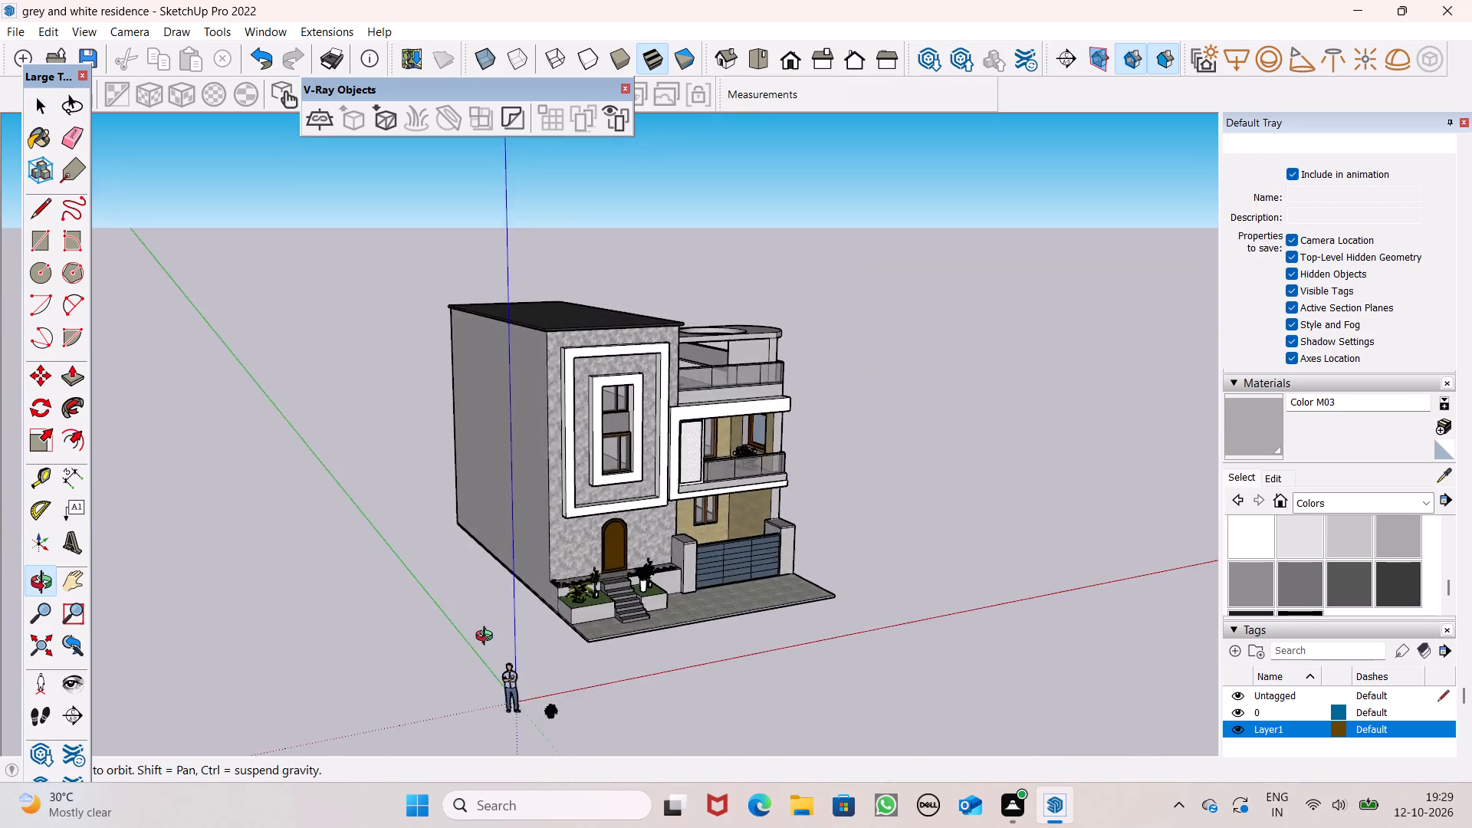
middle_drag(488, 638, 485, 631)
scroll(546, 476, up, 6)
middle_drag(630, 542, 677, 529)
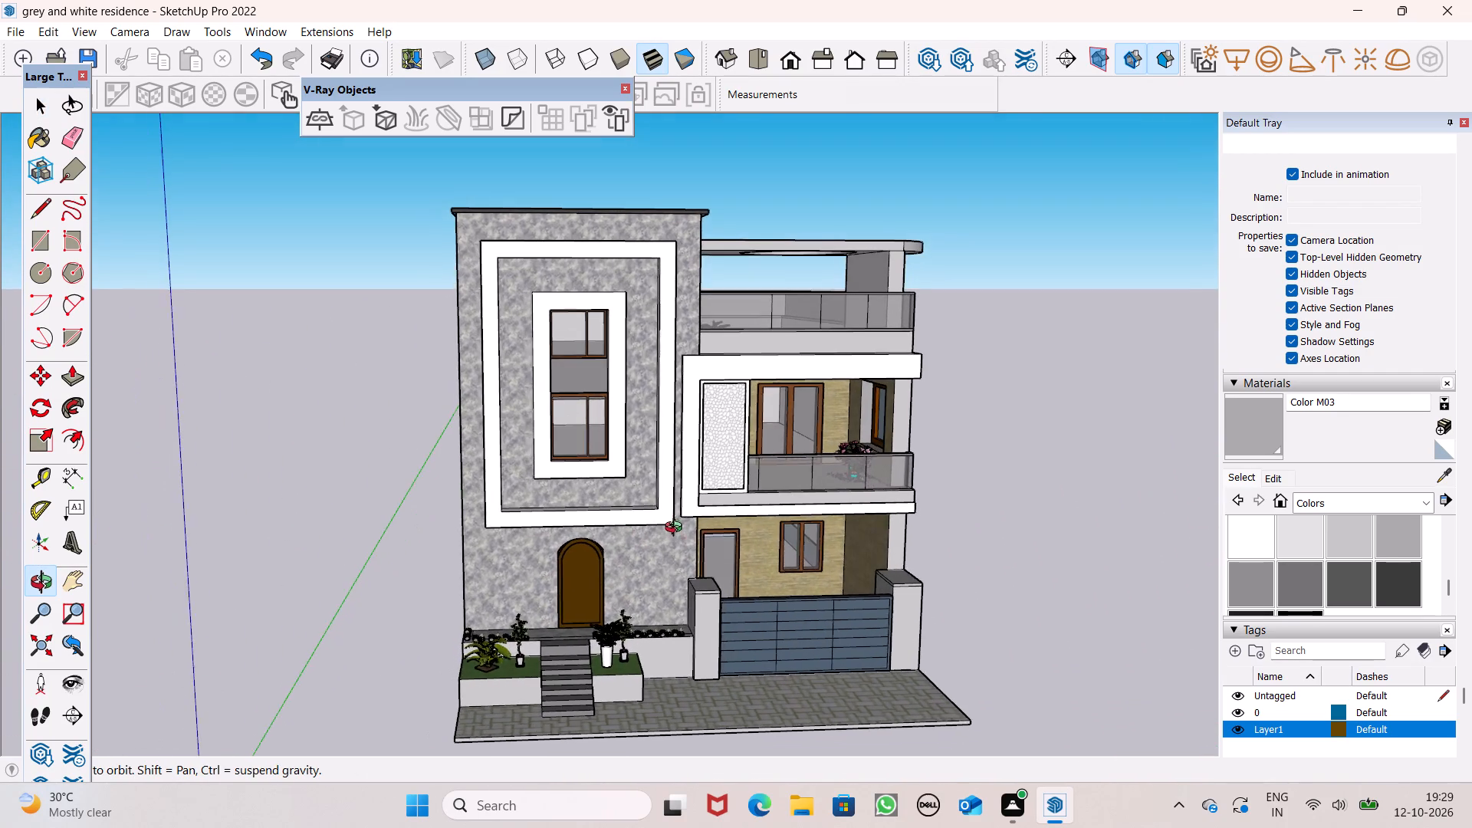
middle_drag(677, 529, 705, 527)
scroll(697, 494, down, 1)
scroll(798, 555, up, 2)
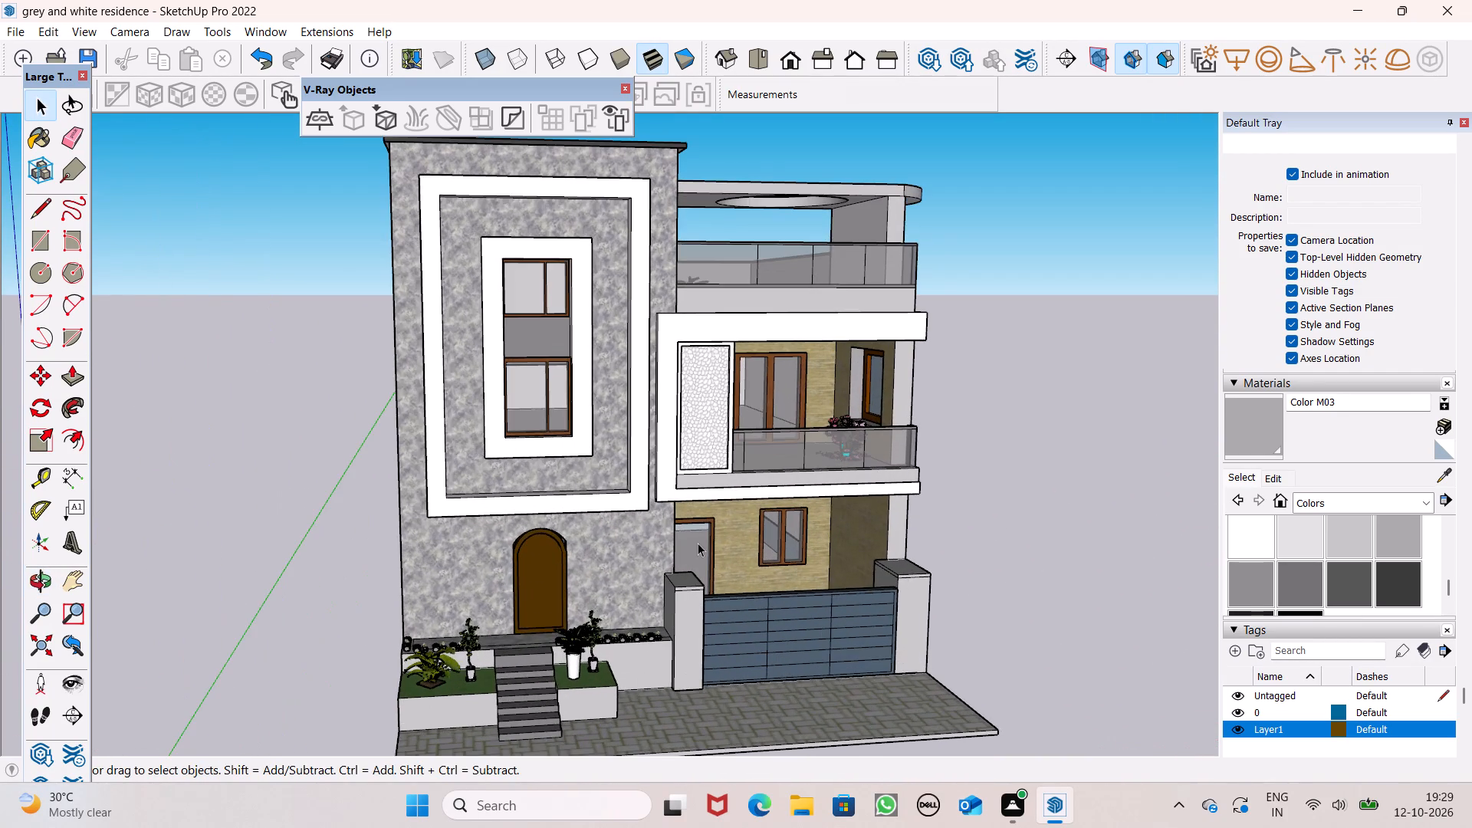
scroll(696, 543, down, 2)
middle_drag(742, 600, 755, 593)
scroll(762, 592, up, 2)
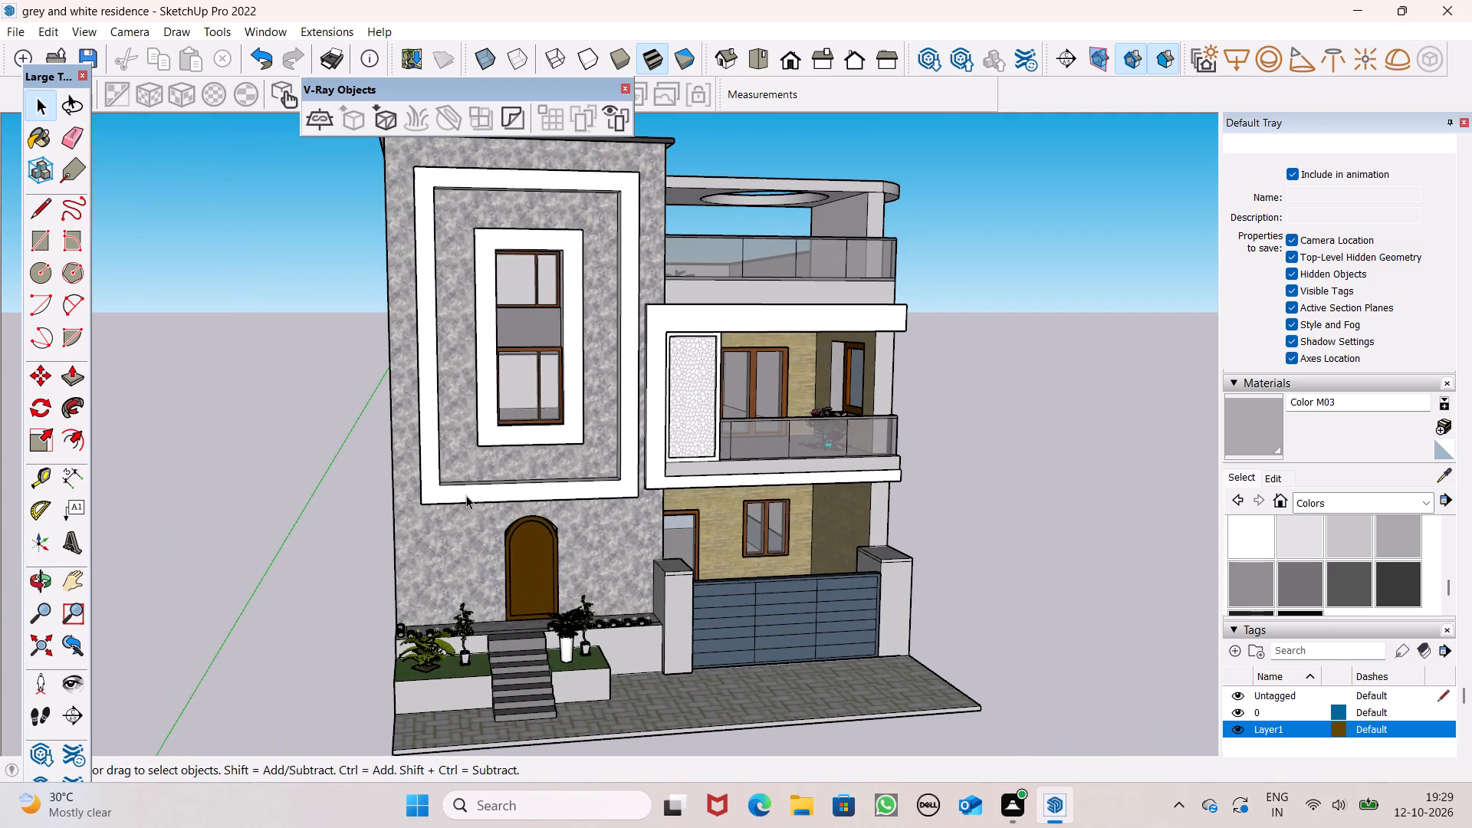
scroll(466, 495, down, 2)
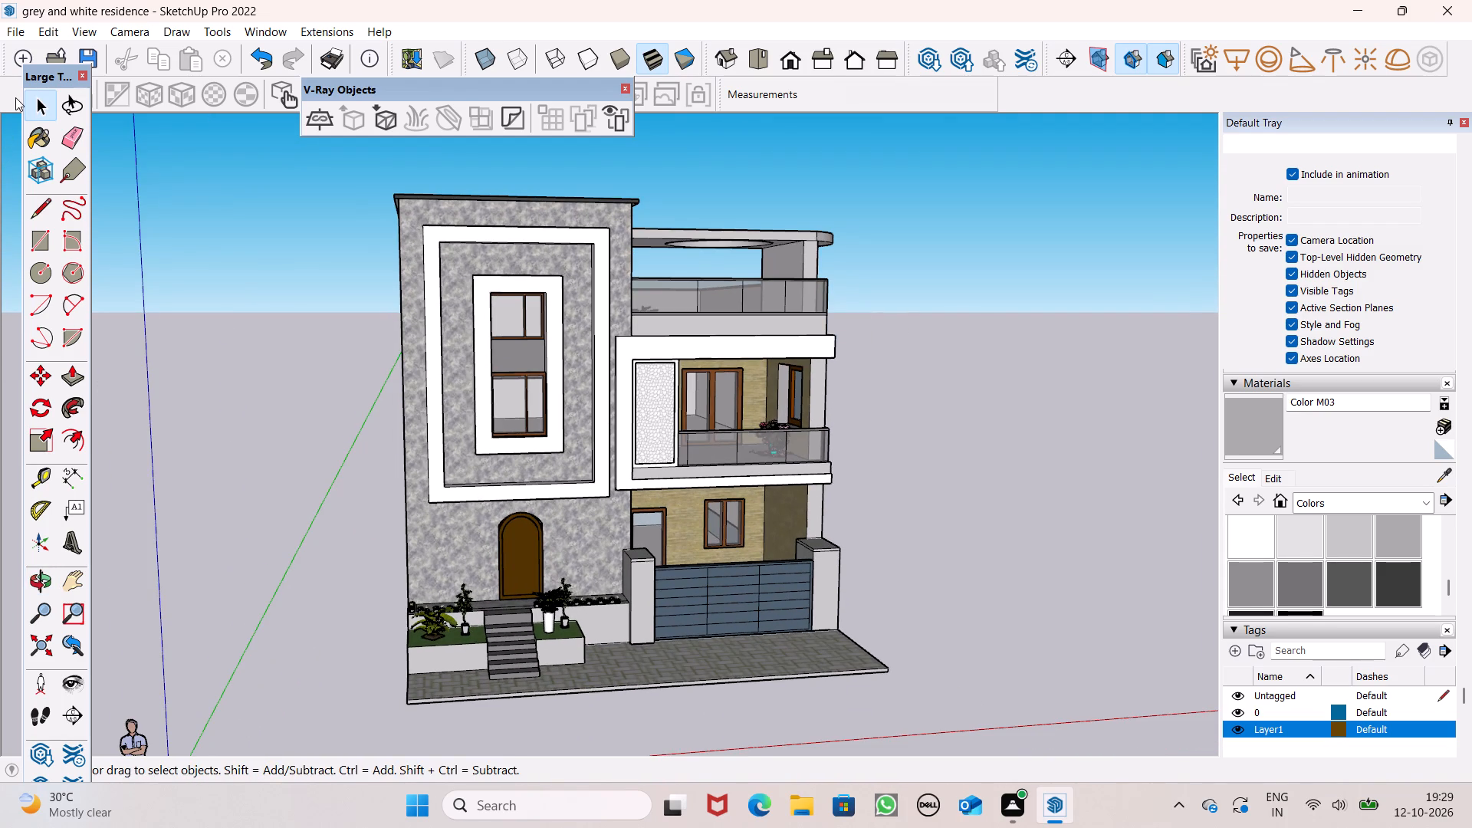
Export the current view of the house as a 2D graphic named "grey and white residence" in JPEG Image (*.jpg) format to the Documents folder.
click(11, 23)
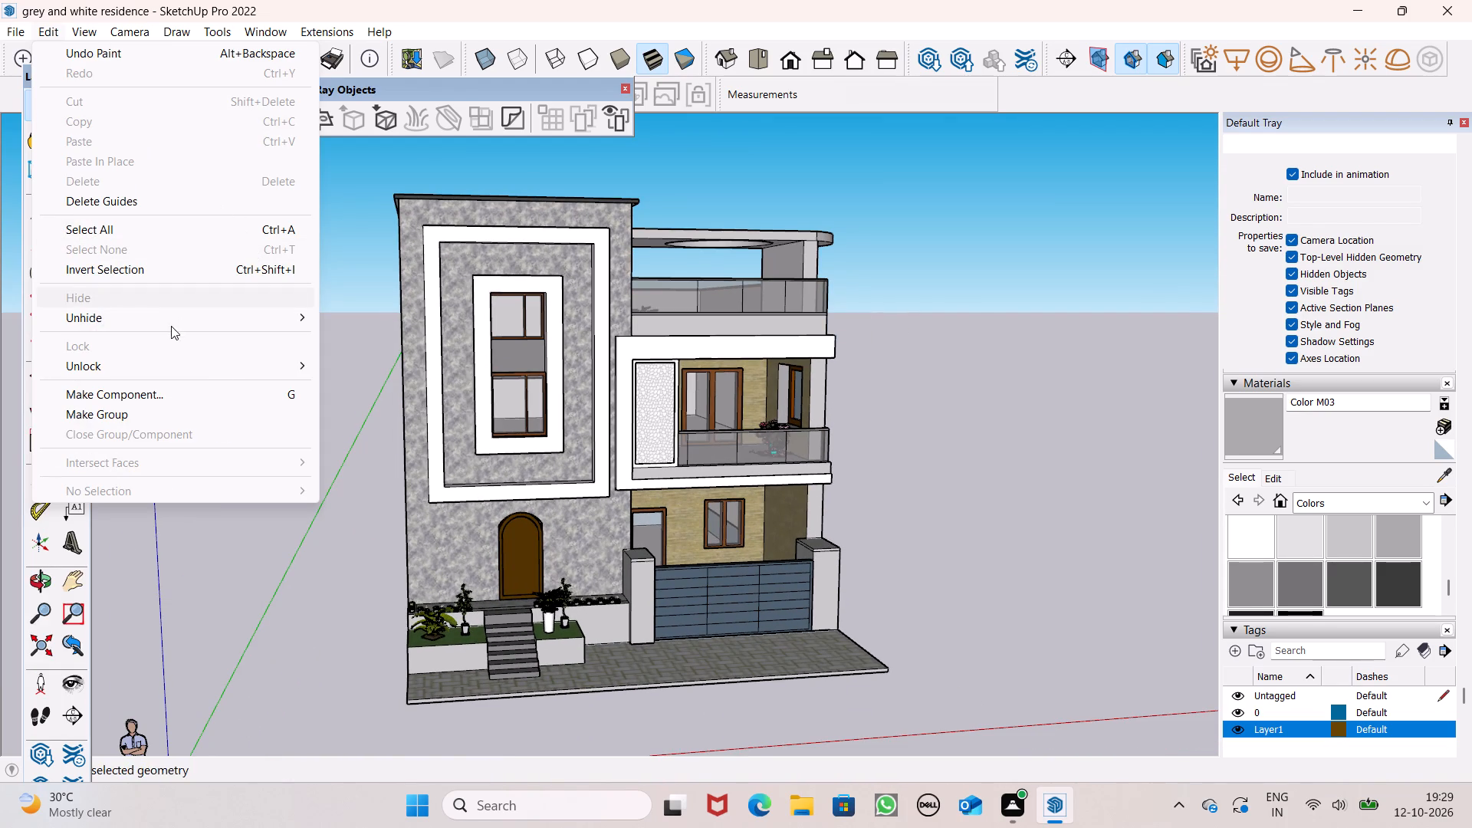
click(18, 38)
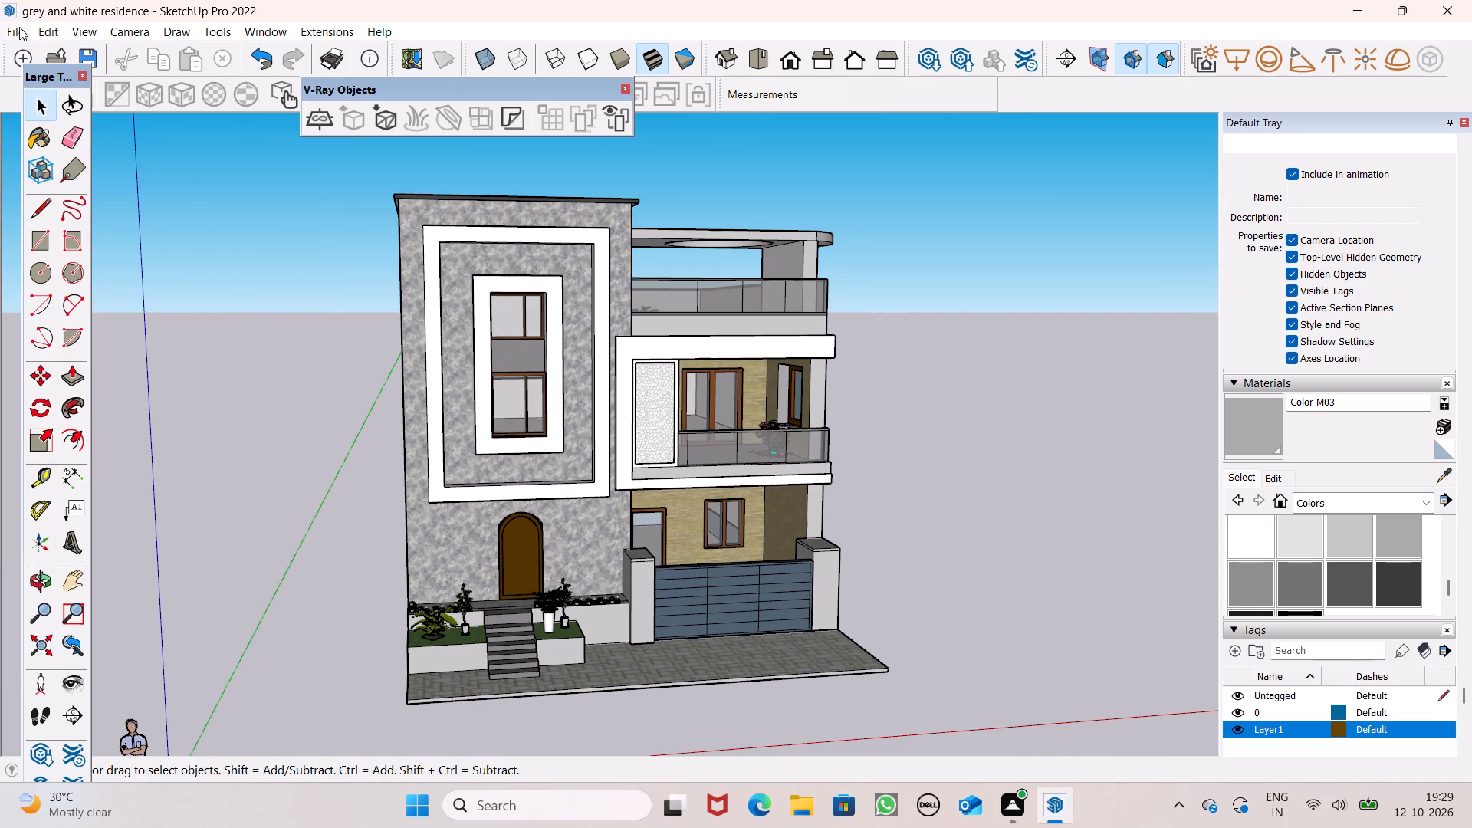
click(19, 27)
click(118, 373)
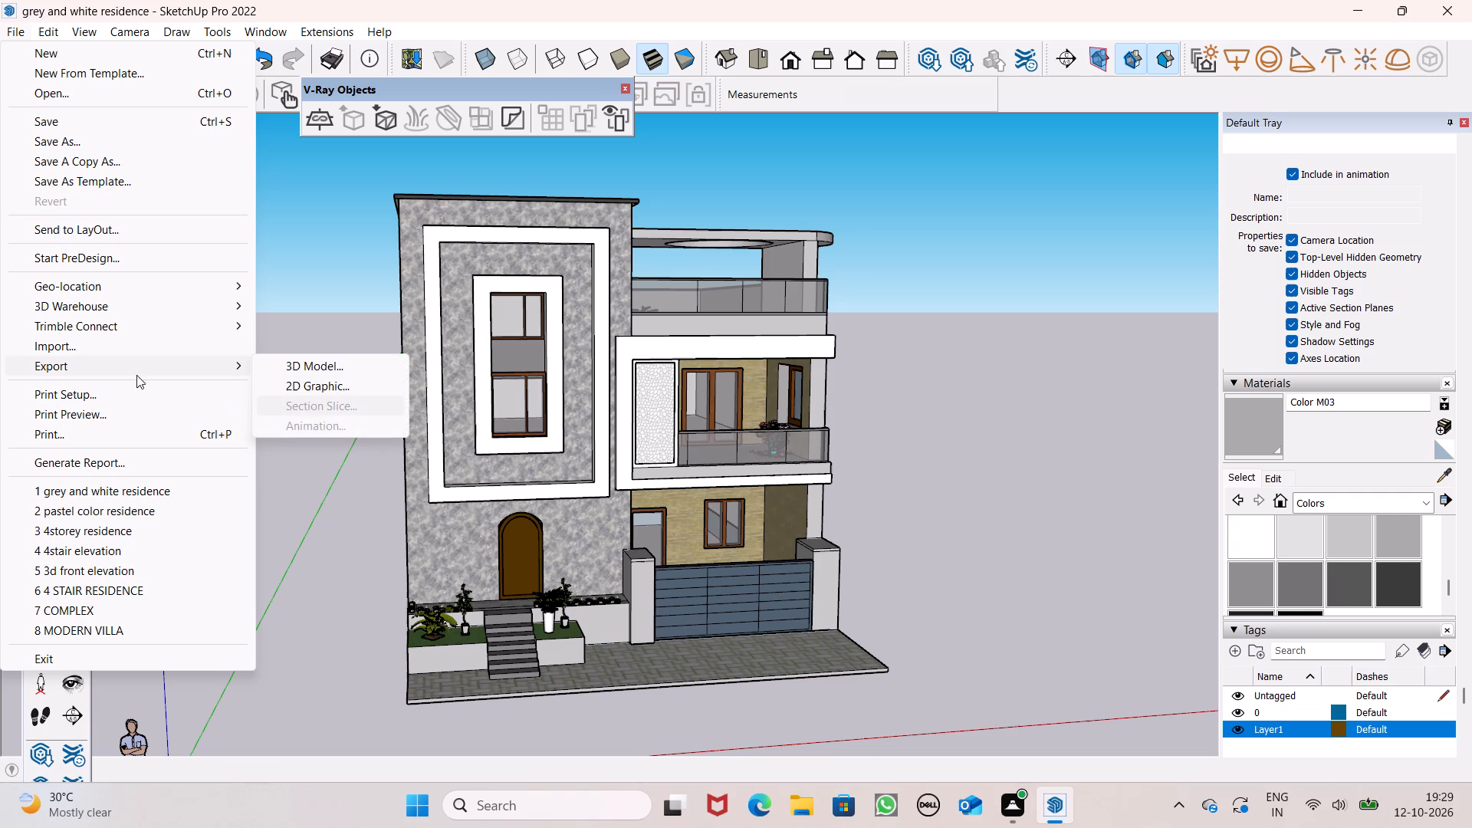
click(209, 374)
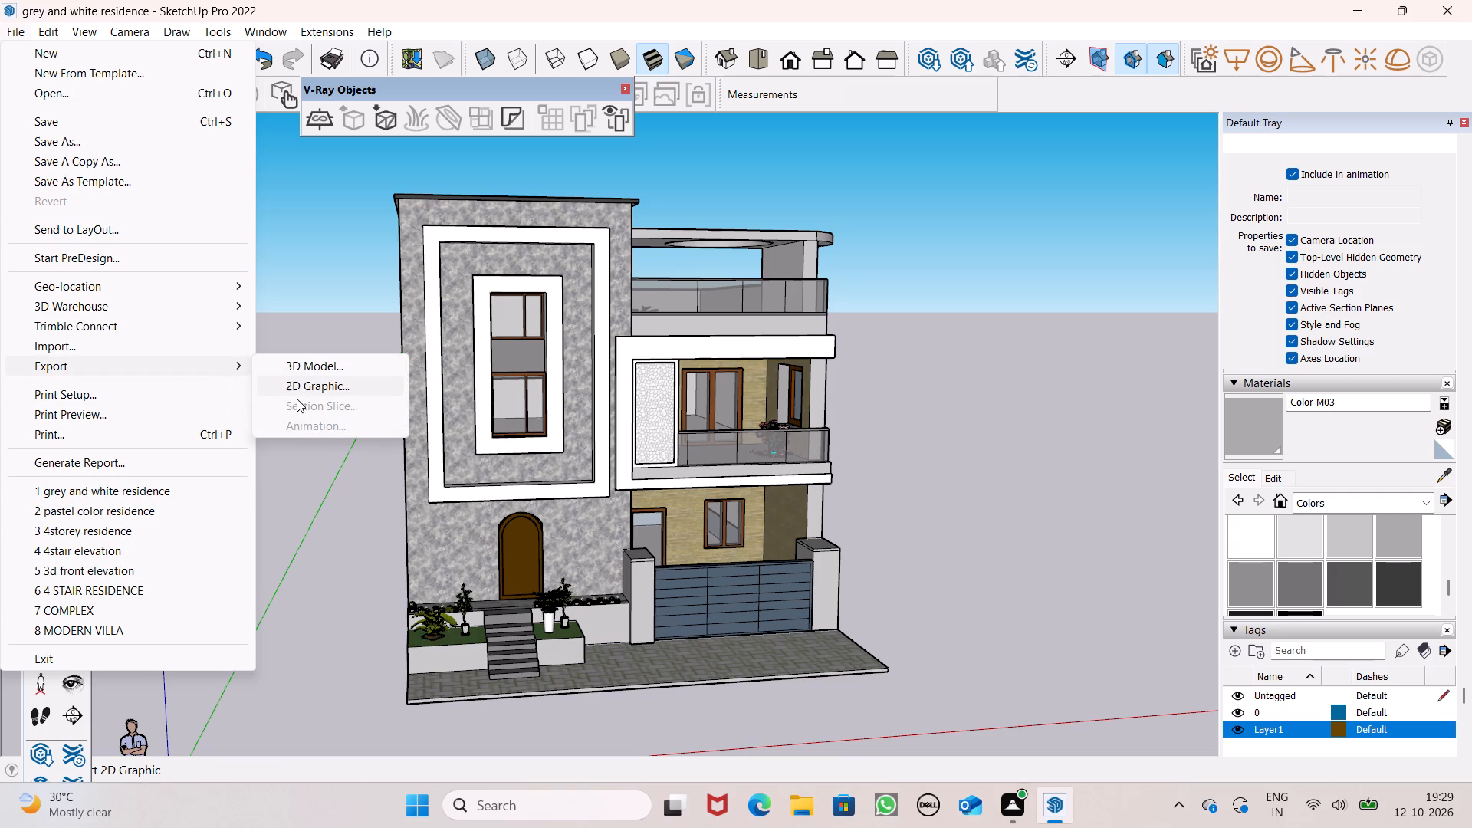
click(299, 393)
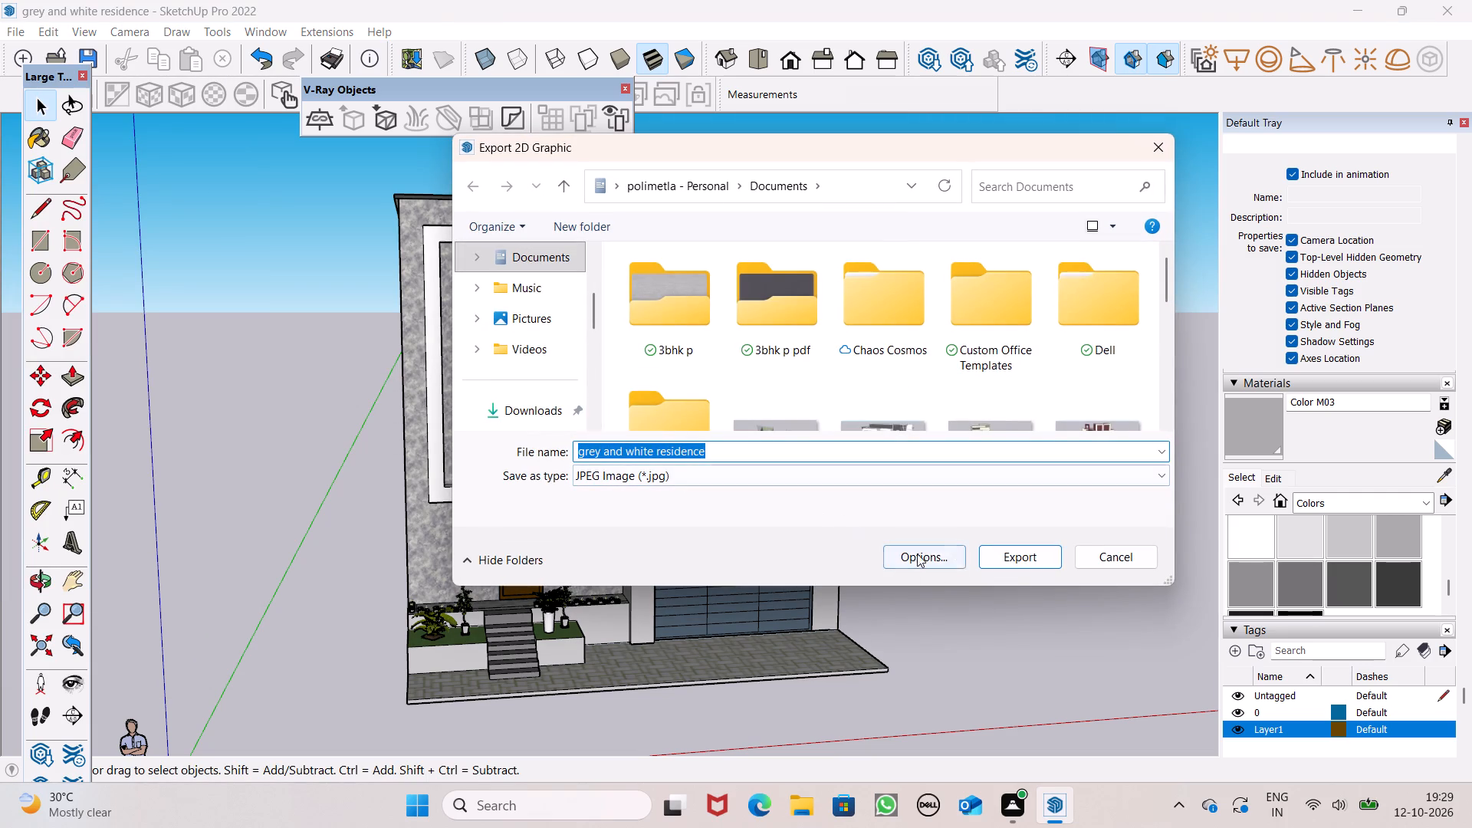
click(1014, 563)
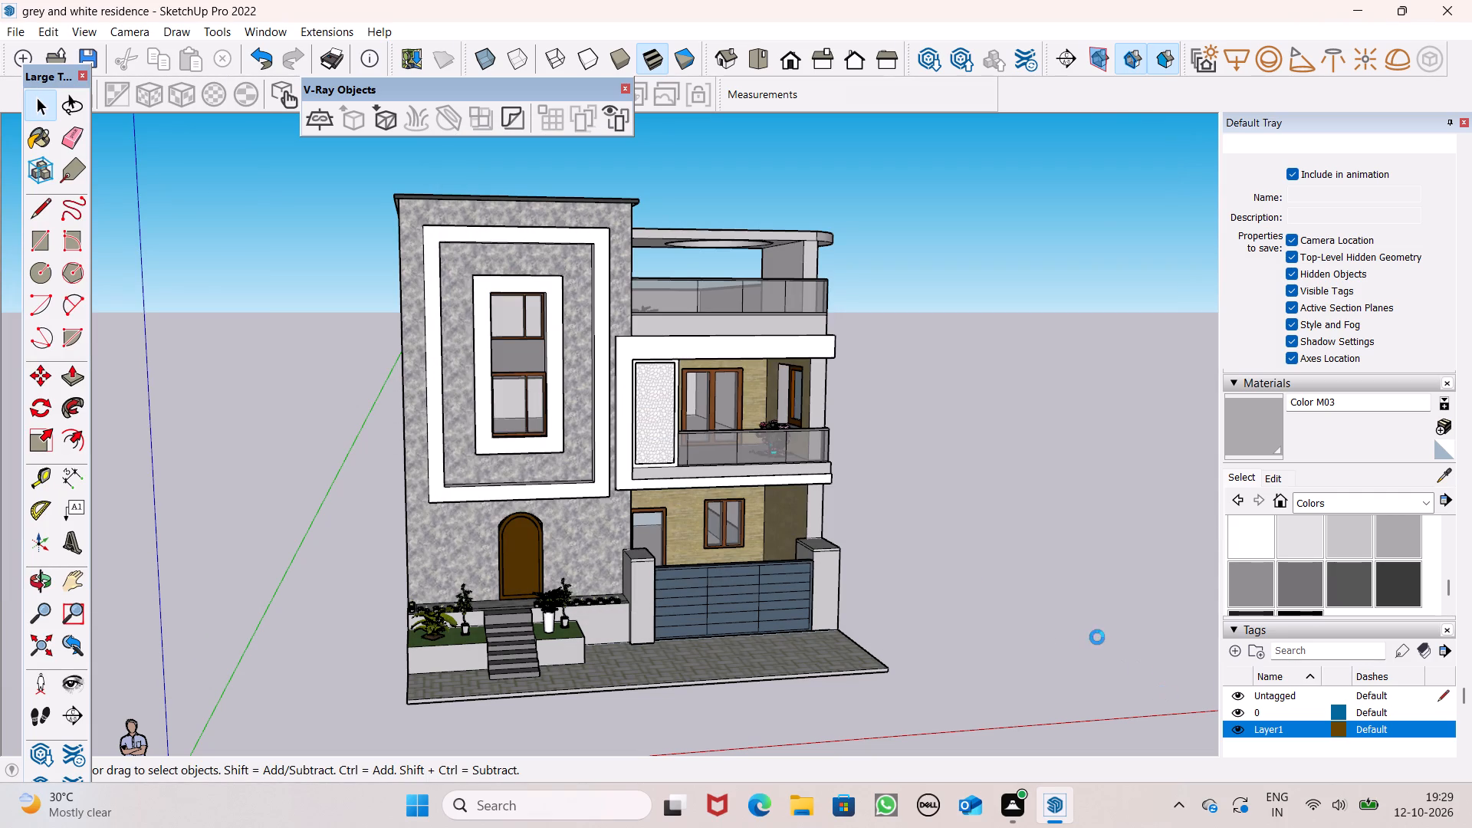